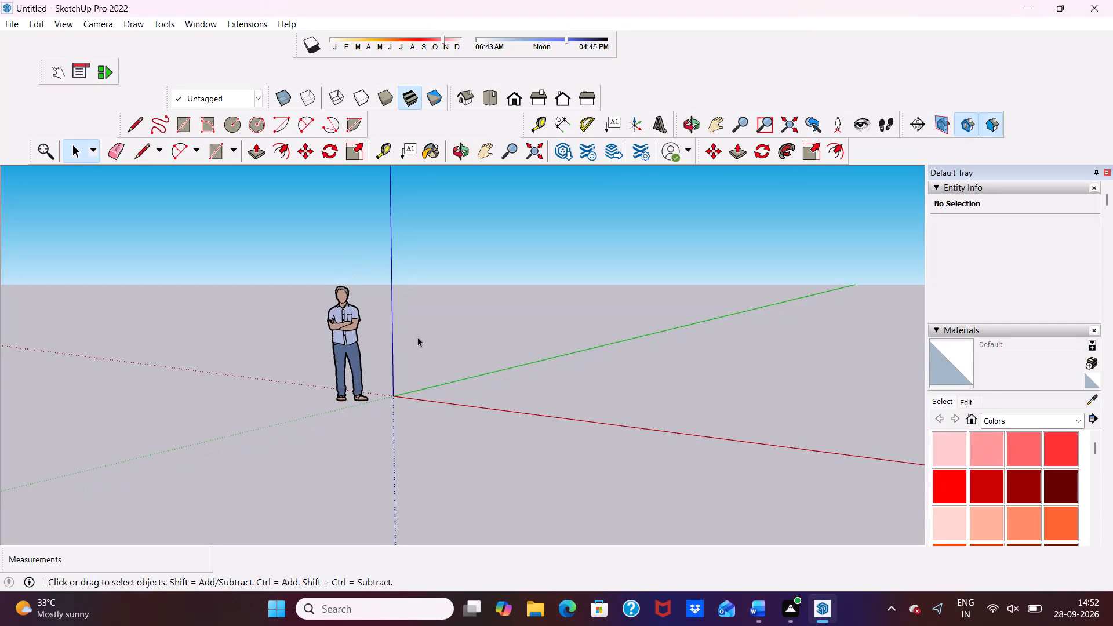
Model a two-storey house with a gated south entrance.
Draw a 30' by 30' rectangle on the ground plane beside the standing figure.
middle_drag(417, 337, 537, 383)
middle_drag(584, 312, 603, 287)
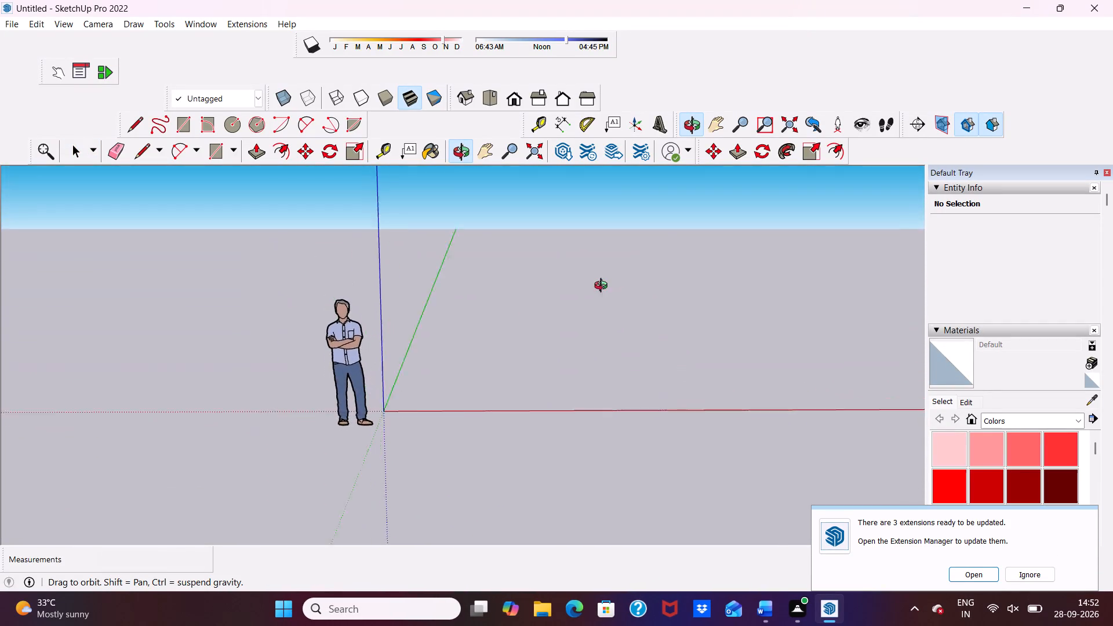
middle_drag(603, 287, 605, 282)
middle_click(605, 280)
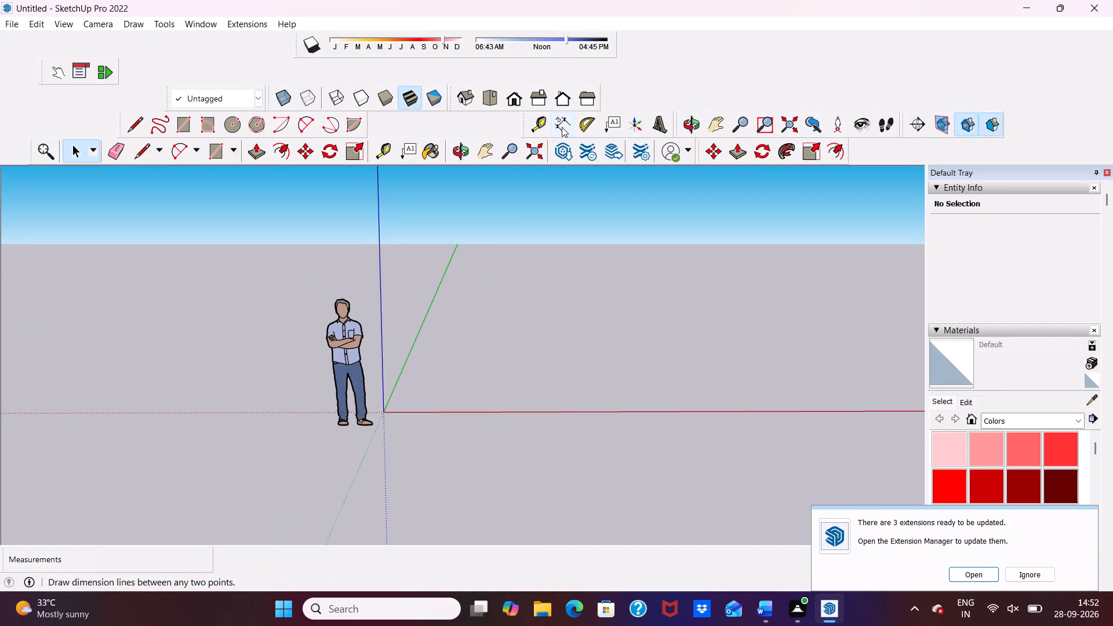
scroll(536, 162, down, 4)
scroll(532, 202, up, 4)
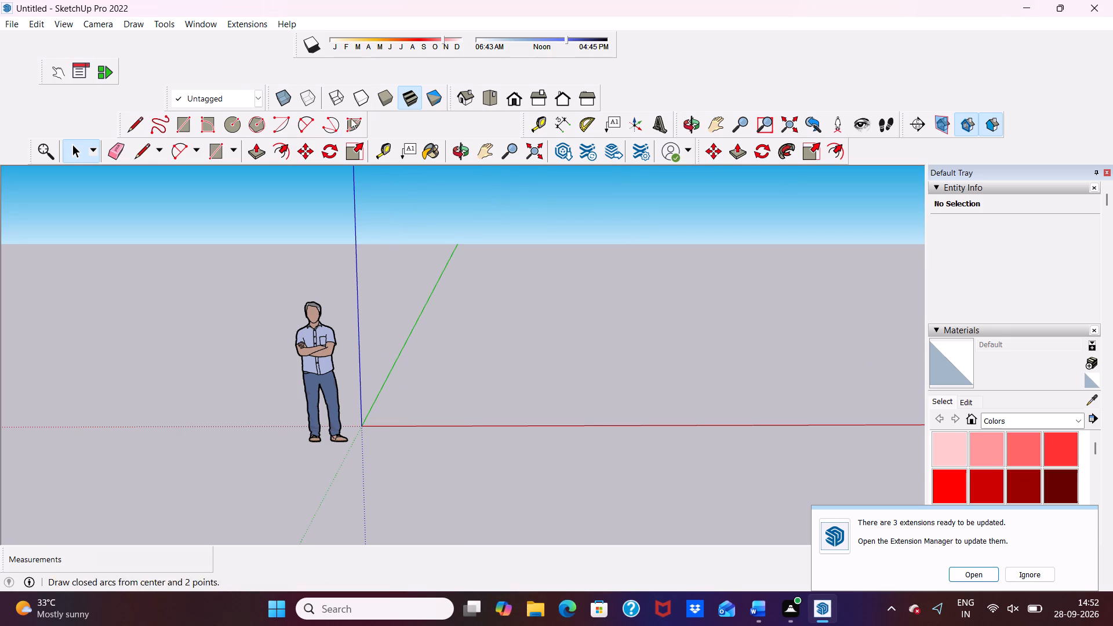
click(177, 129)
scroll(374, 274, up, 4)
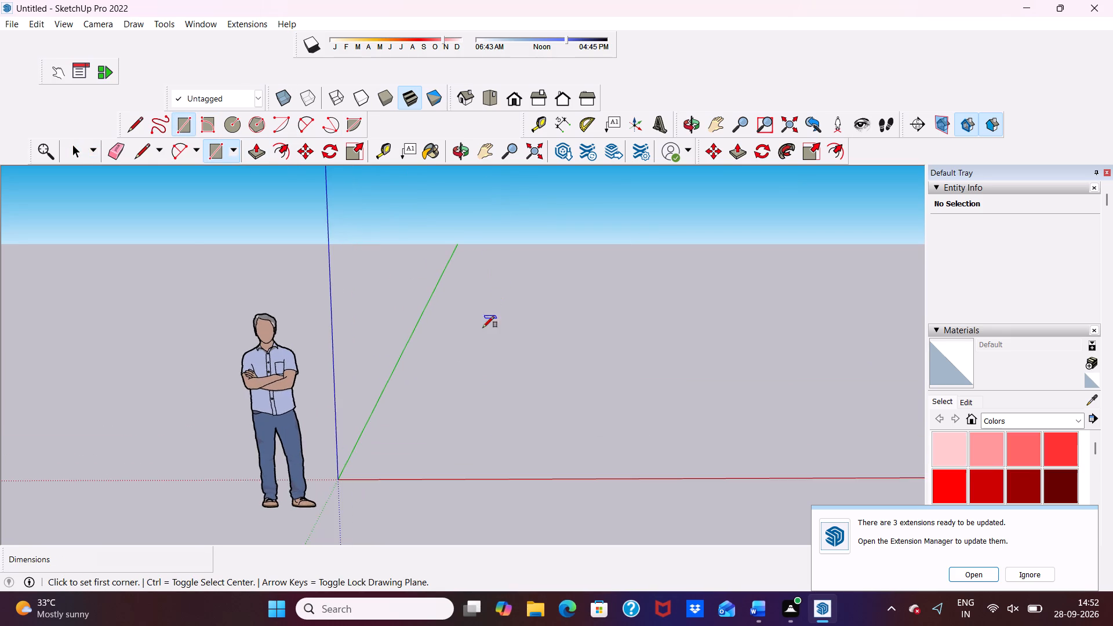
scroll(483, 334, up, 4)
click(483, 369)
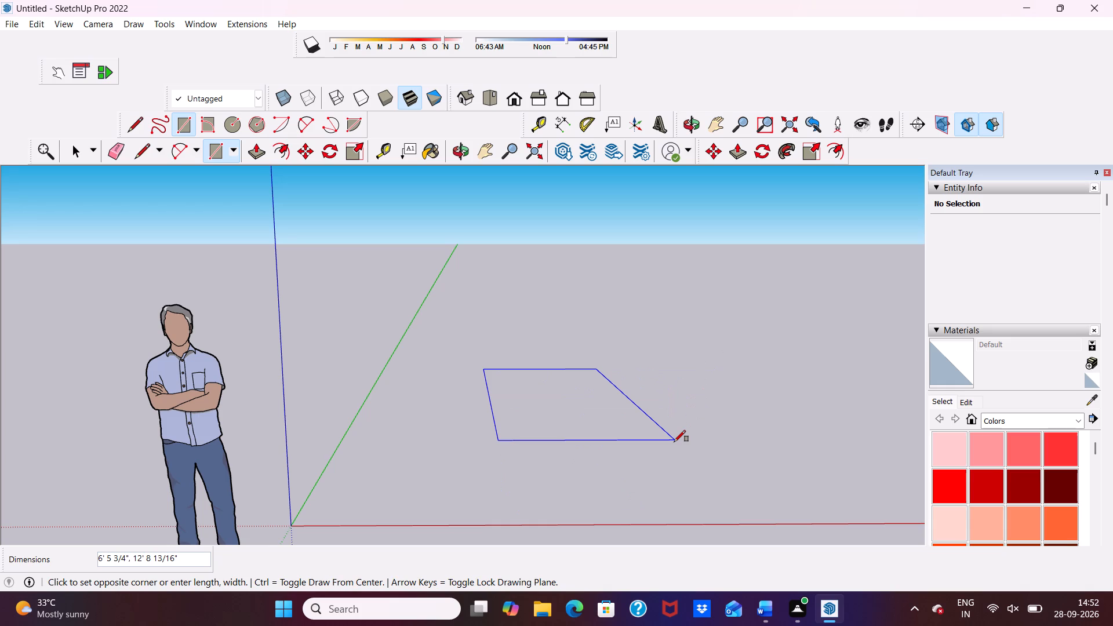
text(30)
key(apostrophe)
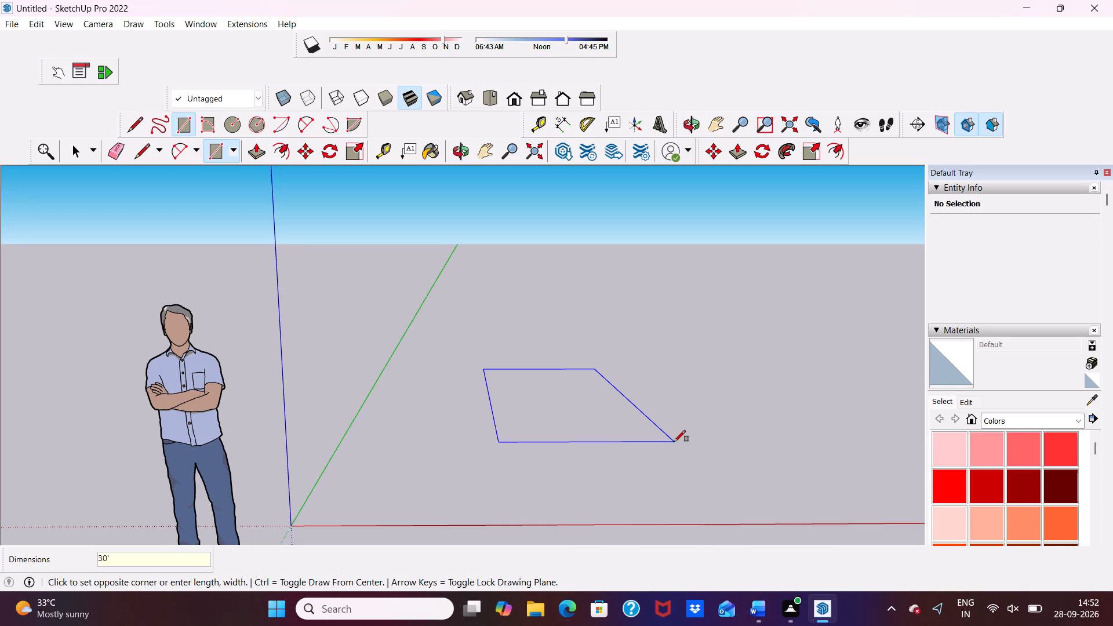
key(period)
key(BackSpace)
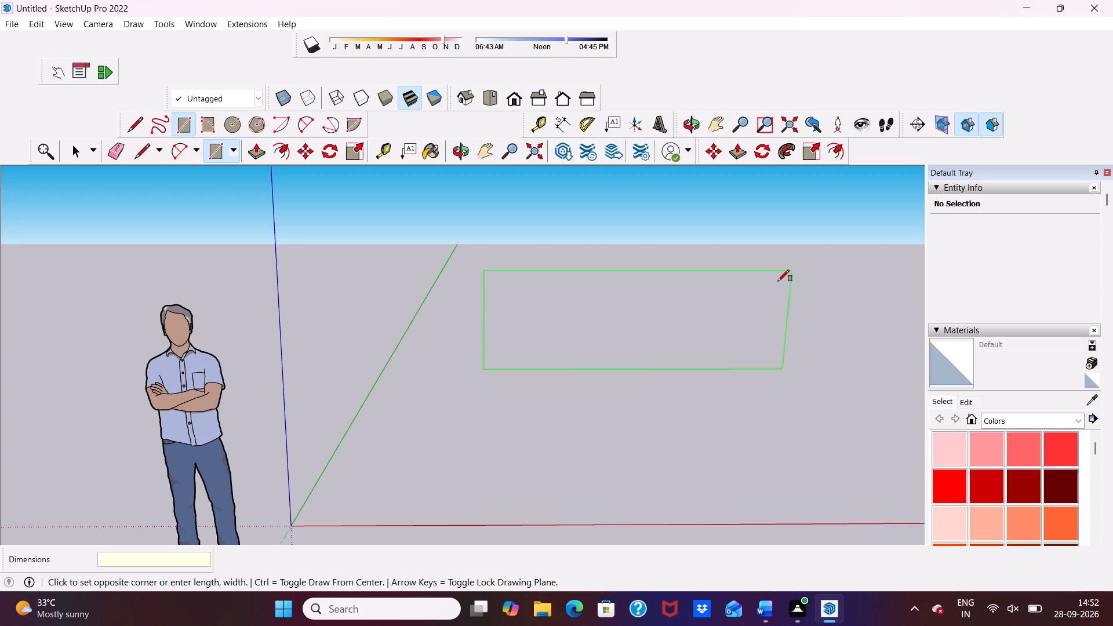
text(30)
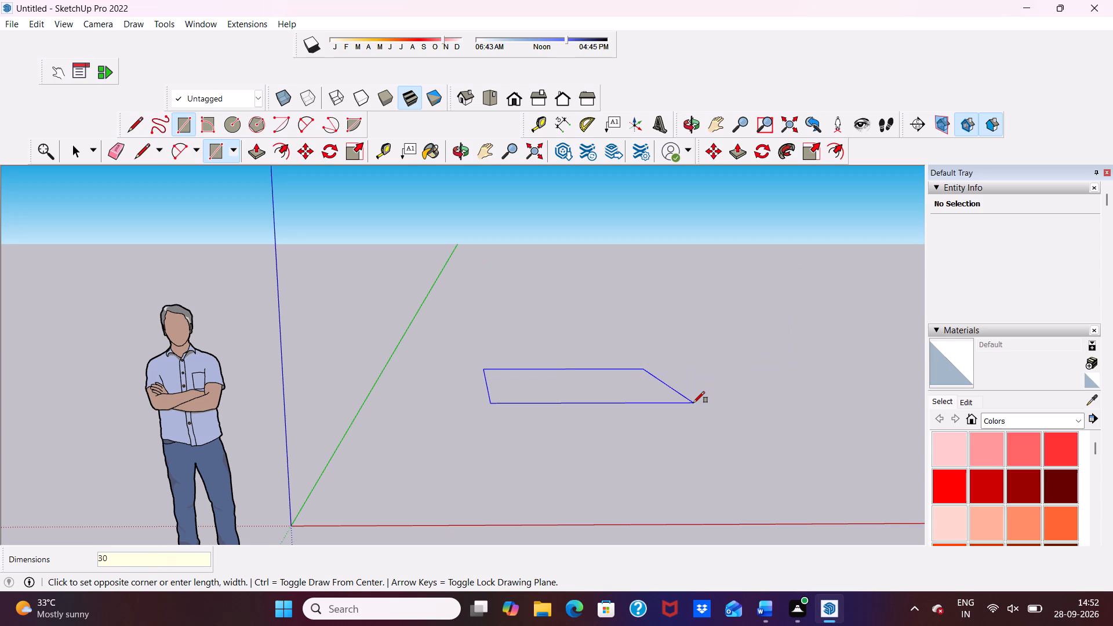
key(apostrophe)
text(,30)
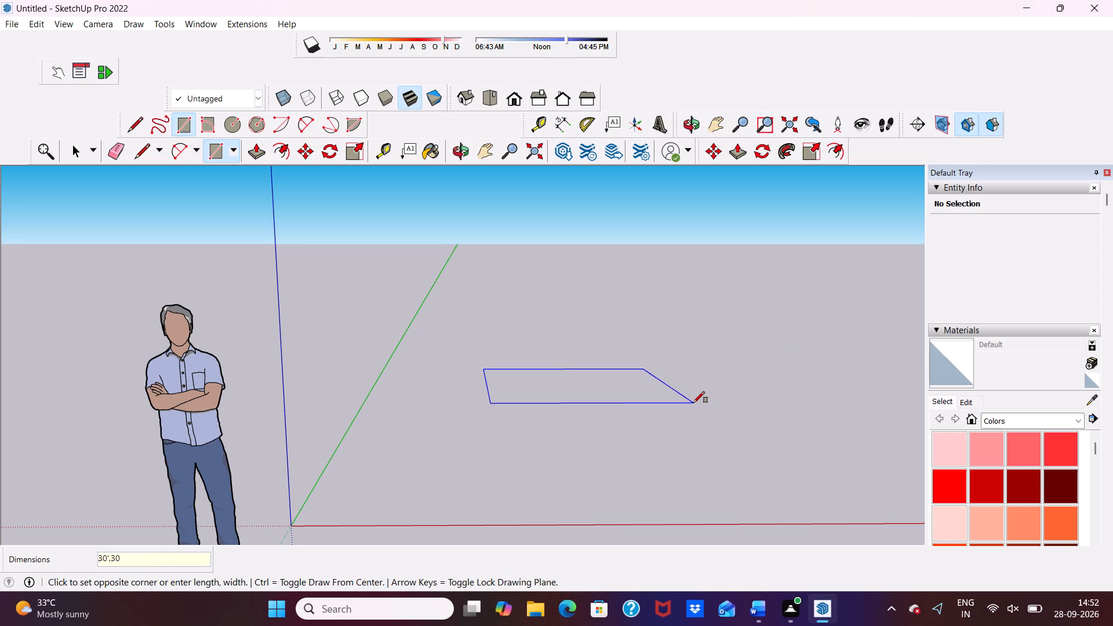
key(apostrophe)
key(Return)
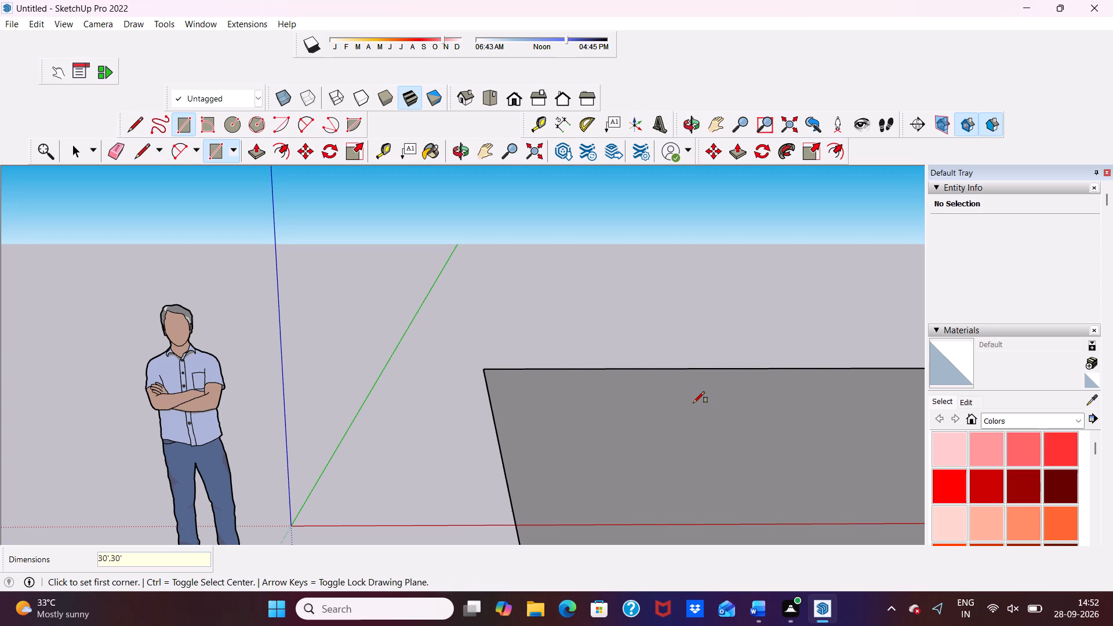
scroll(368, 550, down, 2)
scroll(607, 314, down, 7)
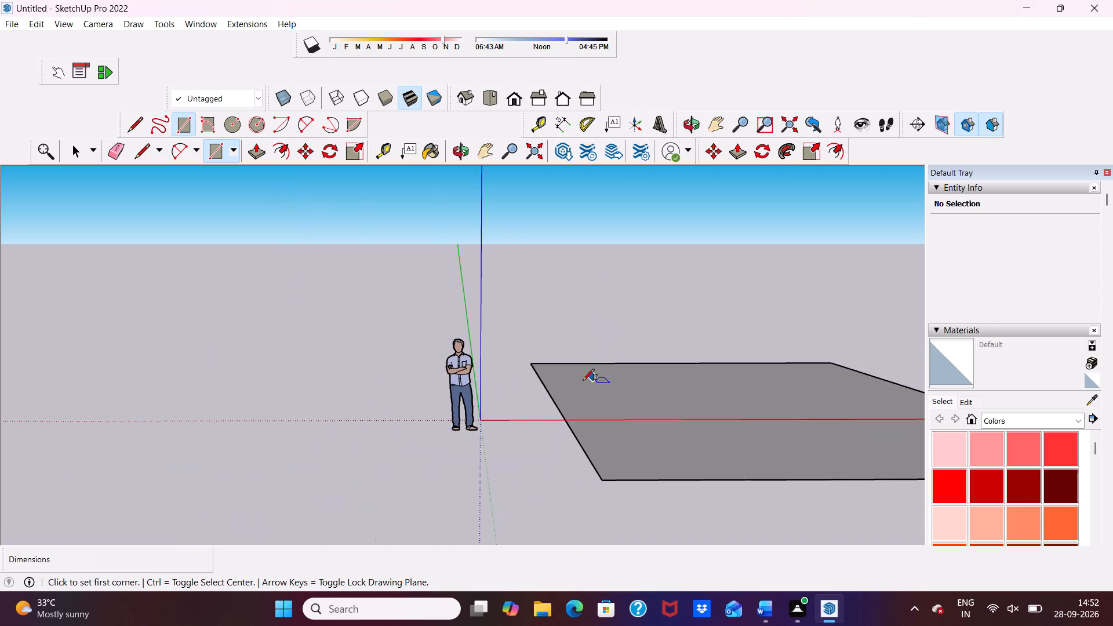
scroll(584, 378, down, 5)
scroll(703, 312, up, 6)
key(space)
Move the whole square, face and edges, back across the ground so it sits clear of the red axis.
scroll(668, 307, down, 6)
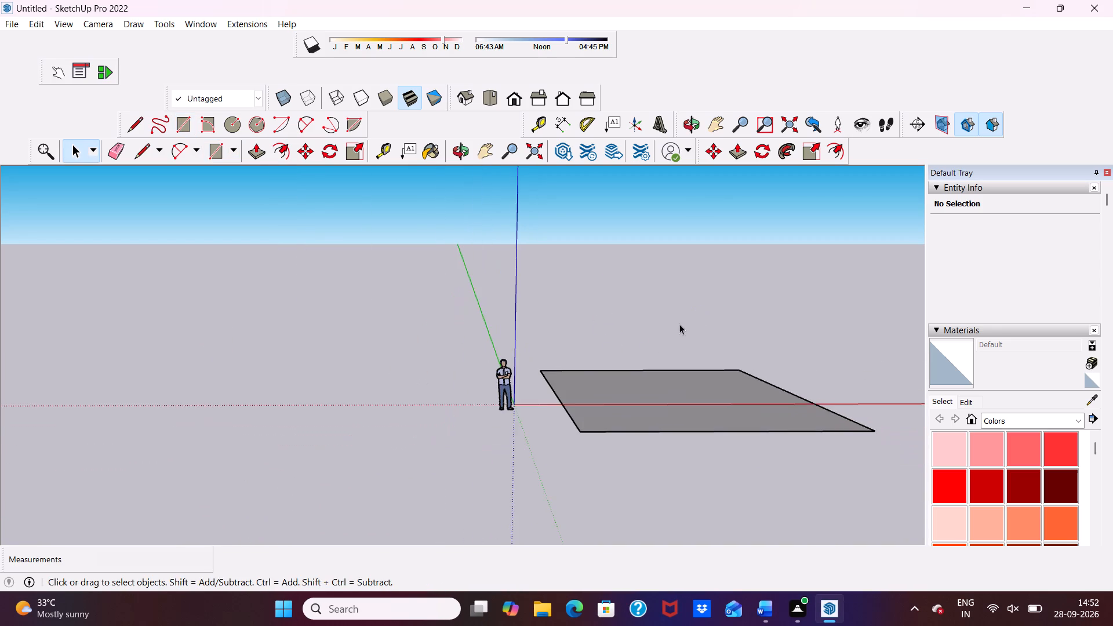
middle_drag(651, 316, 574, 489)
scroll(572, 473, up, 5)
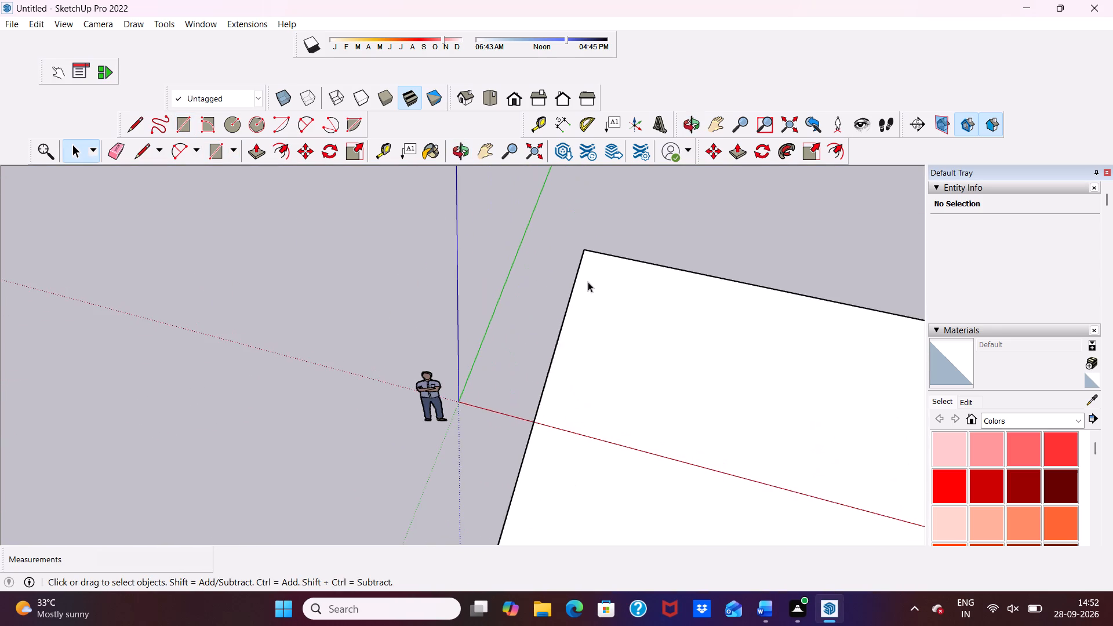
scroll(597, 287, down, 5)
double_click(700, 305)
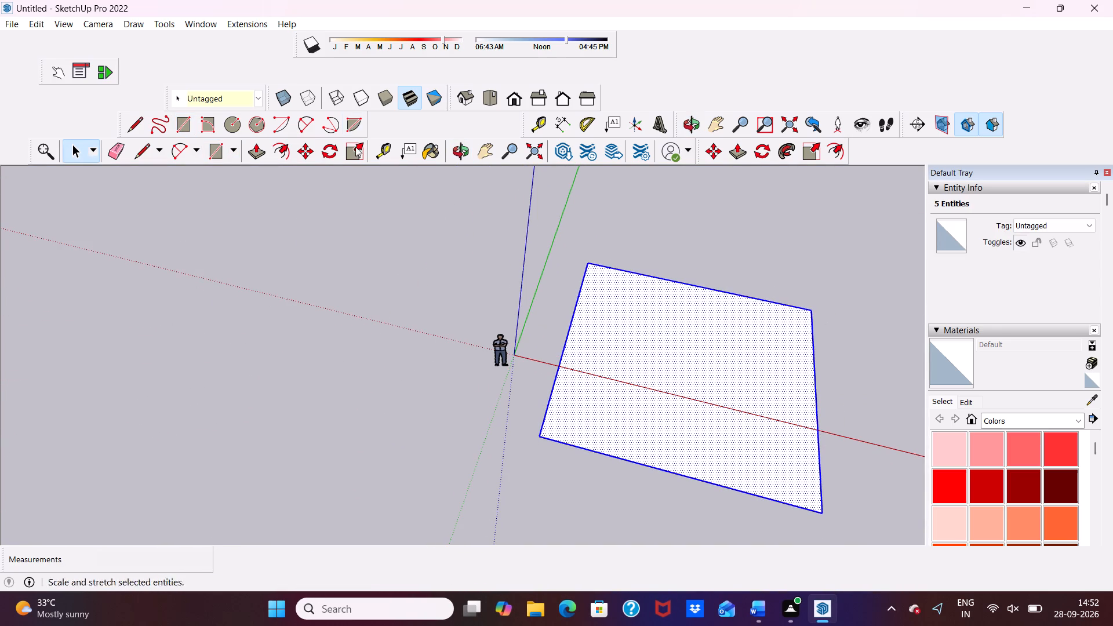
click(304, 150)
drag(589, 264, 634, 207)
key(space)
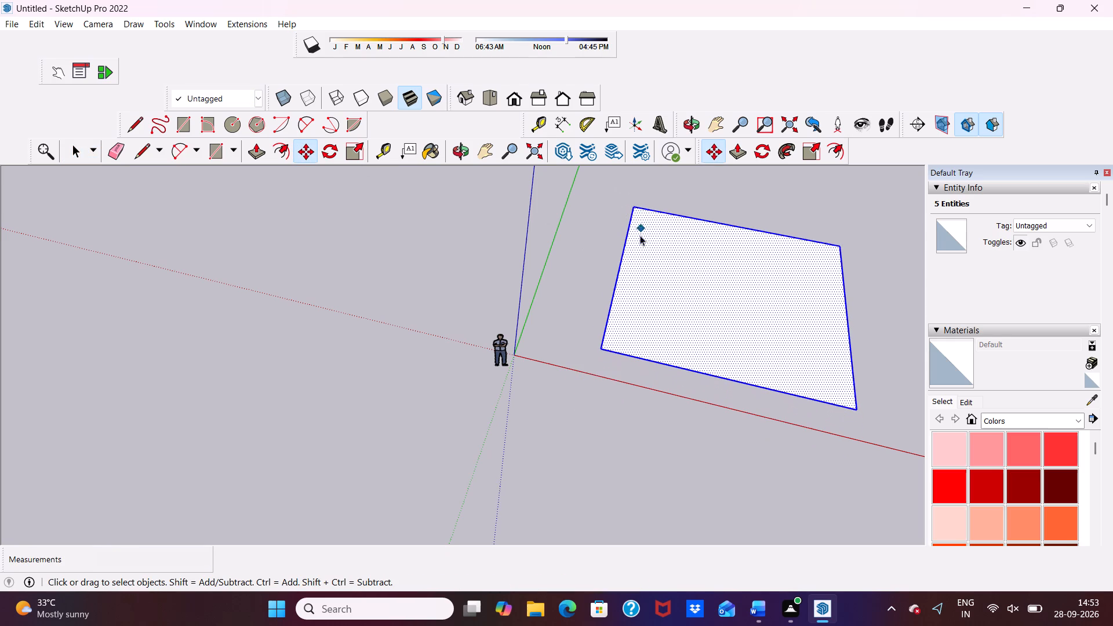
click(593, 239)
Offset the square's outline inward by 9" to form a wall-thickness band.
scroll(595, 254, down, 6)
scroll(690, 213, up, 5)
middle_drag(651, 253, 677, 171)
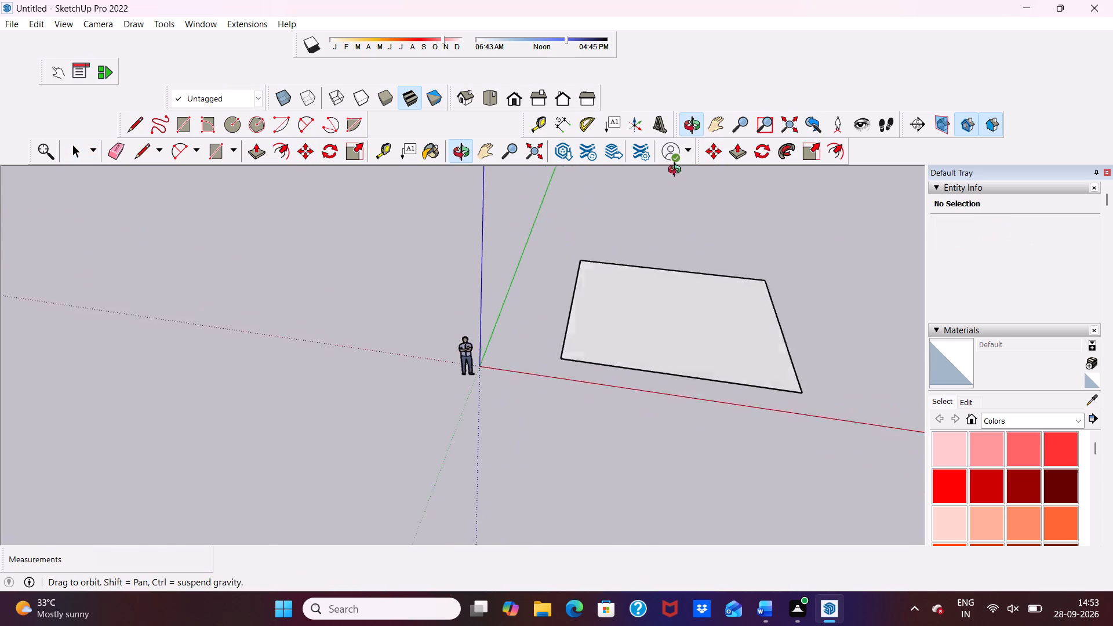
middle_drag(677, 171, 729, 226)
scroll(646, 210, up, 12)
scroll(560, 249, down, 5)
middle_drag(504, 279, 508, 169)
middle_click(508, 169)
scroll(621, 268, up, 5)
scroll(817, 239, down, 2)
scroll(732, 247, up, 5)
scroll(437, 283, down, 7)
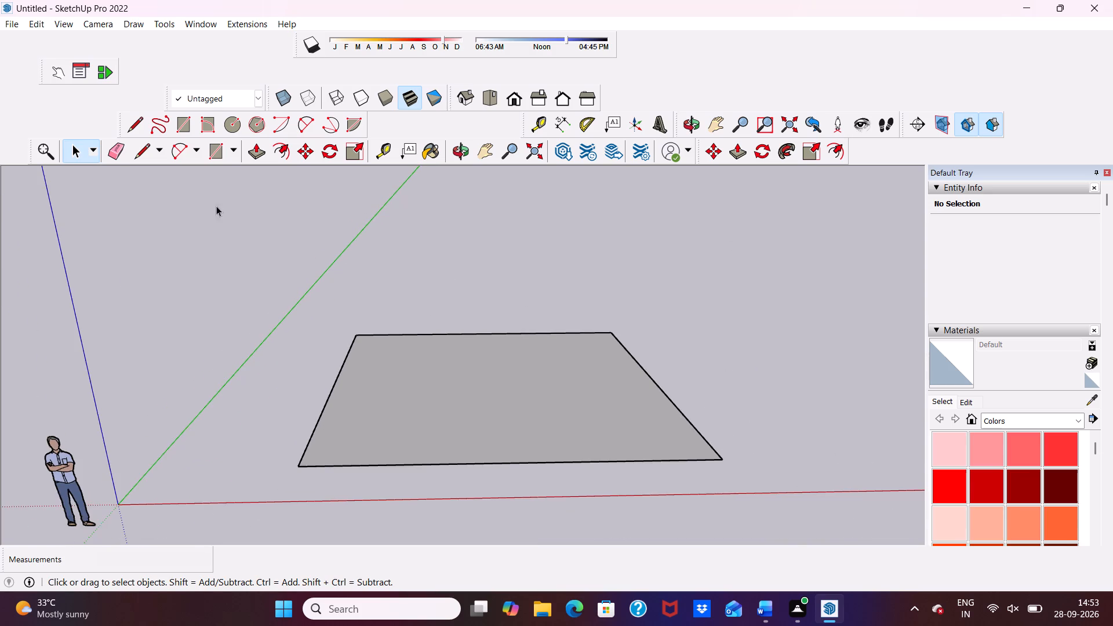
click(274, 147)
scroll(423, 307, up, 5)
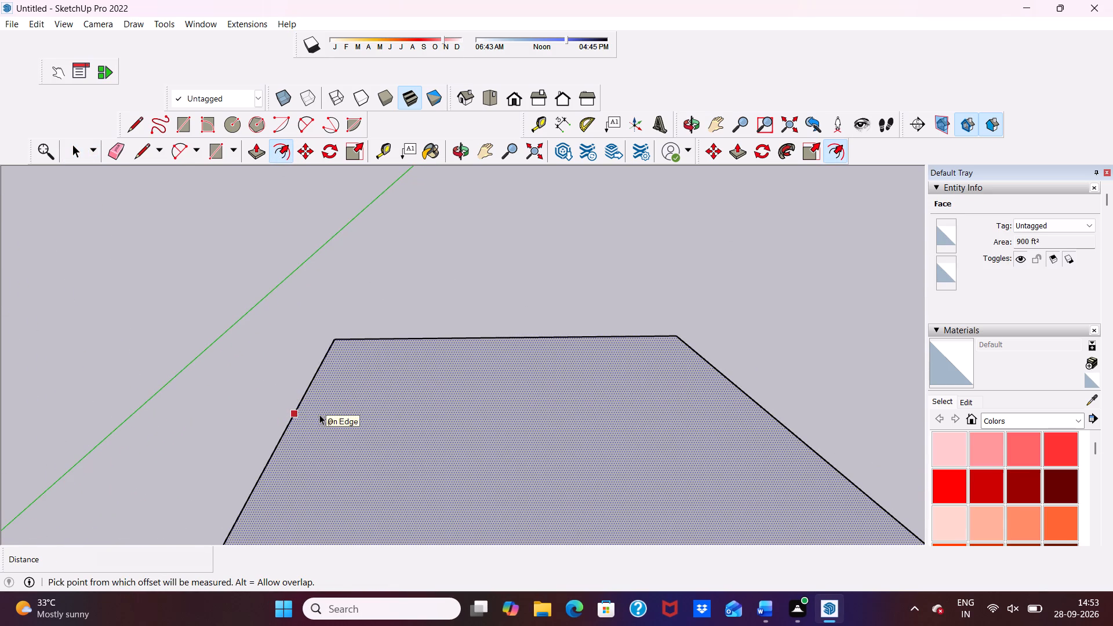
click(303, 426)
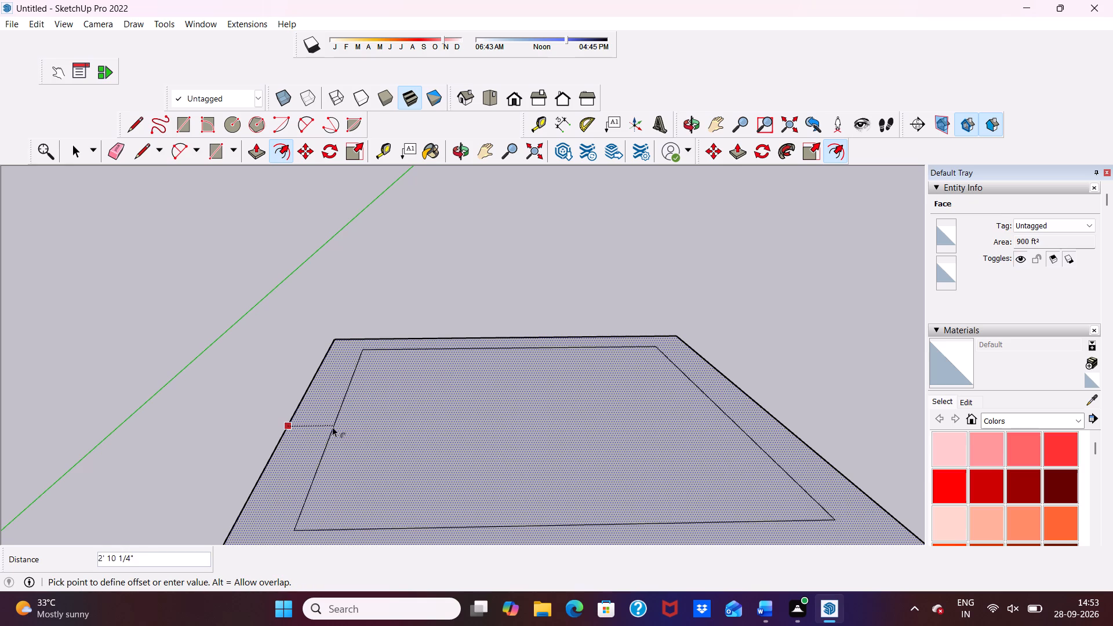
scroll(332, 424, down, 6)
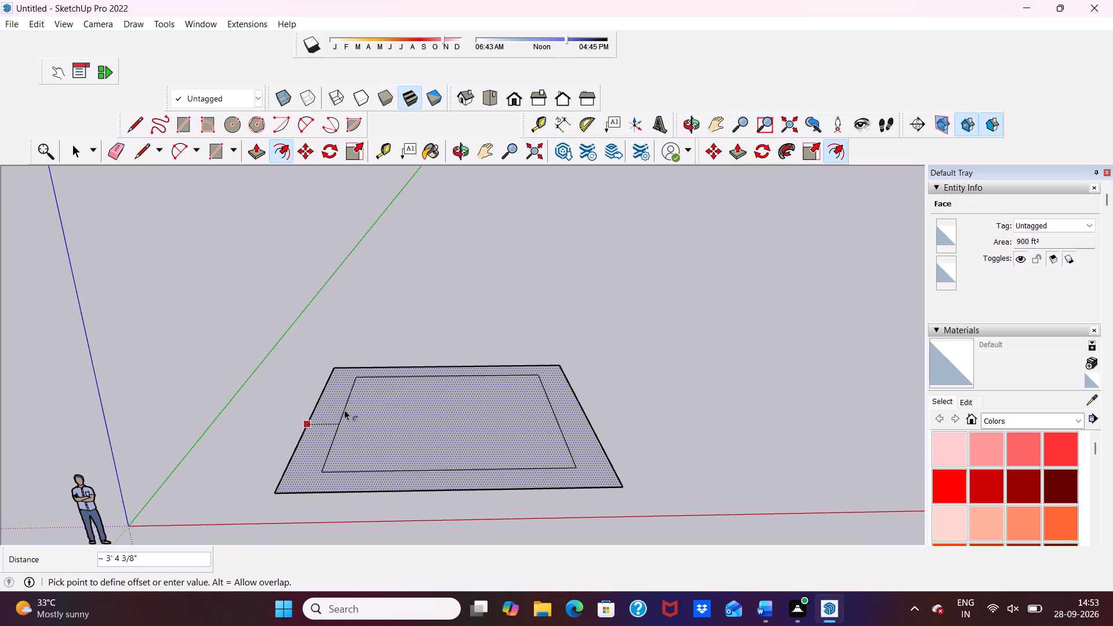
key(9)
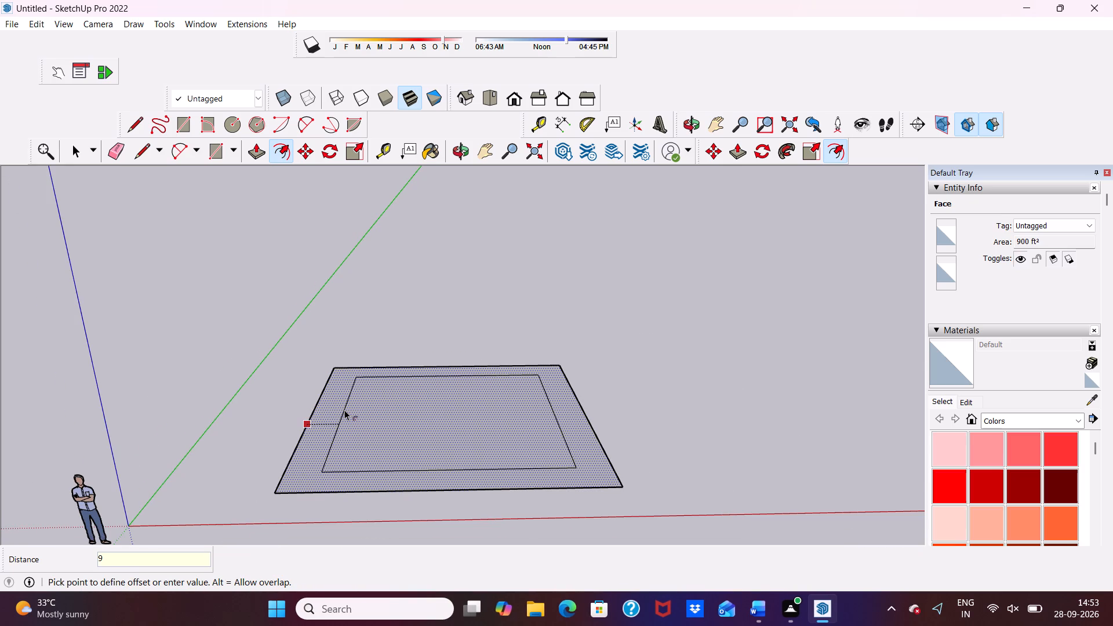
key(shift+quotedbl)
key(Return)
Offset the band's outer outline outward by about 3' 7" to form a surrounding border.
scroll(344, 410, up, 2)
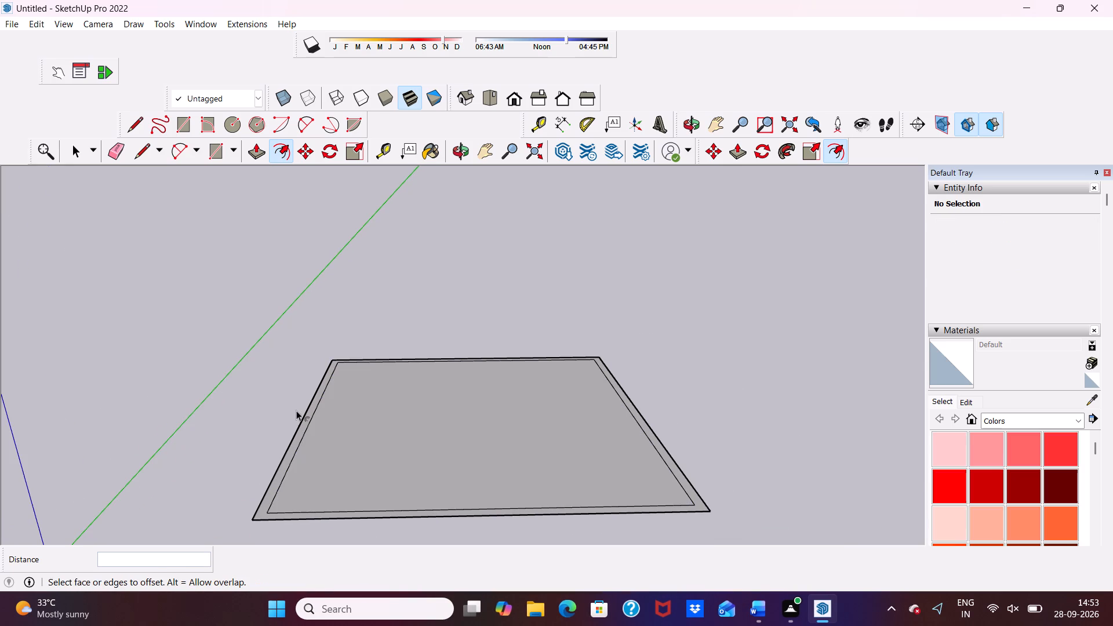
click(304, 422)
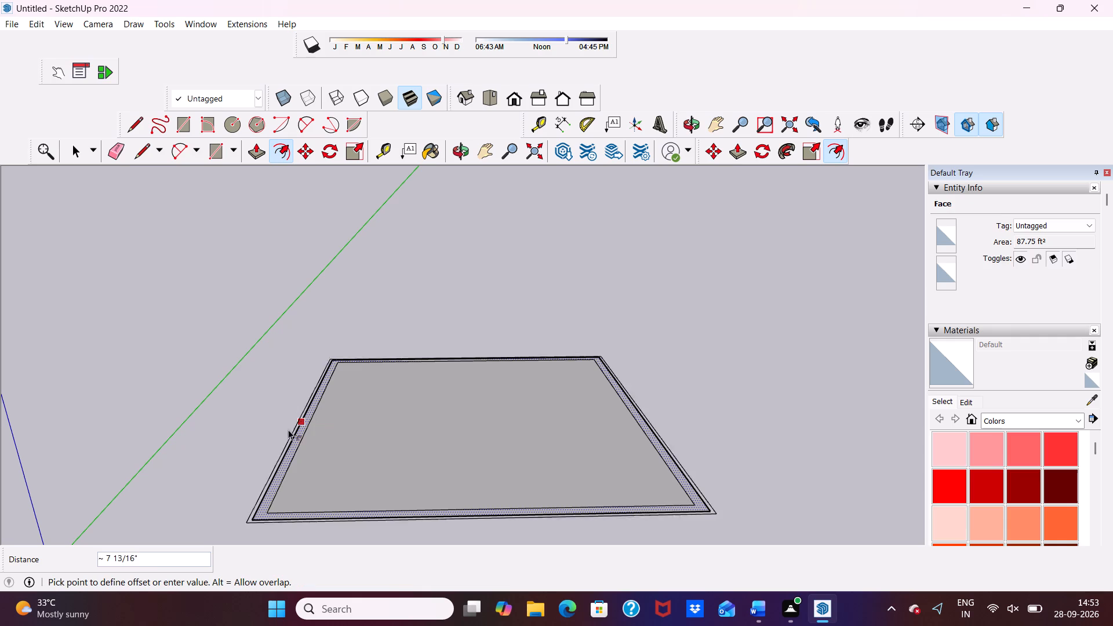
scroll(232, 431, down, 2)
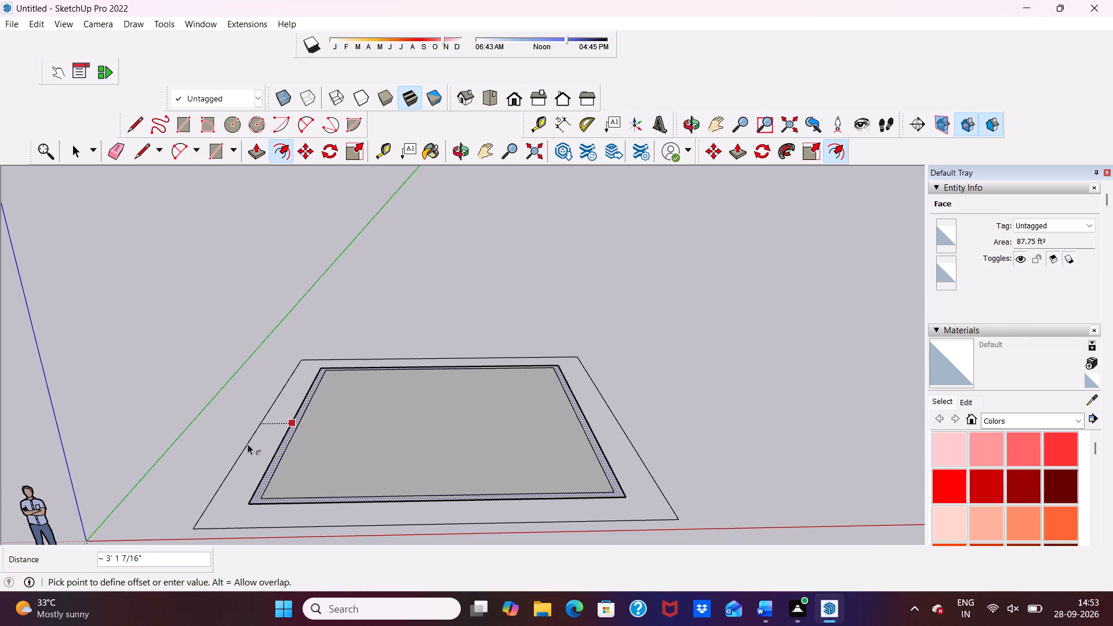
click(225, 471)
scroll(219, 441, down, 6)
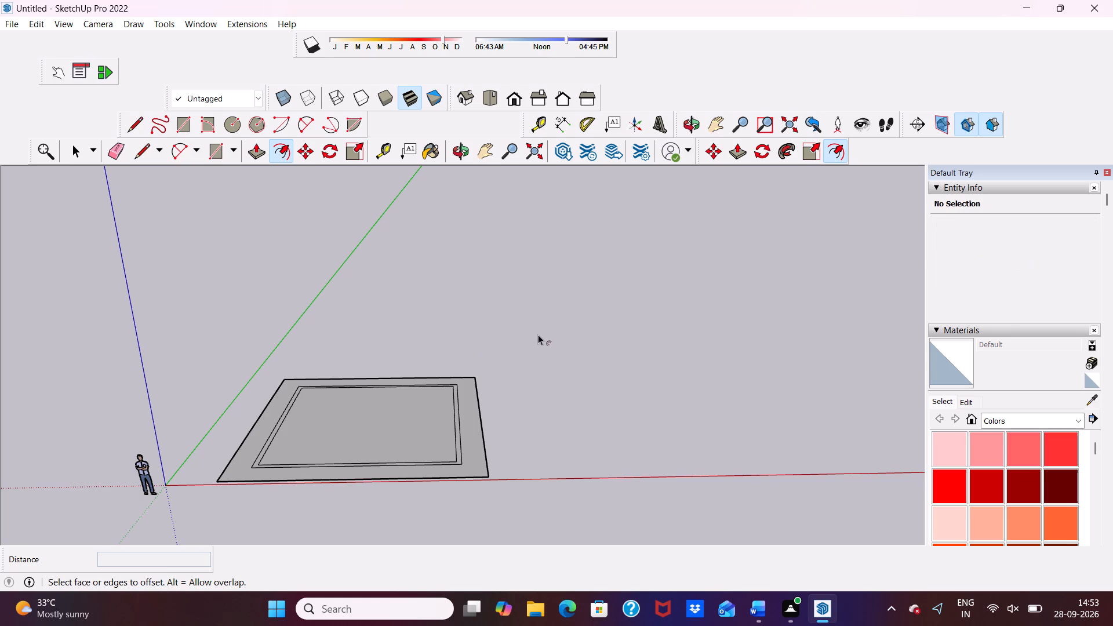
drag(511, 344, 503, 342)
key(space)
Inspect the square plan with its wall band and surrounding border from low and overhead angles.
scroll(515, 334, up, 5)
middle_drag(463, 329, 594, 286)
scroll(468, 311, down, 2)
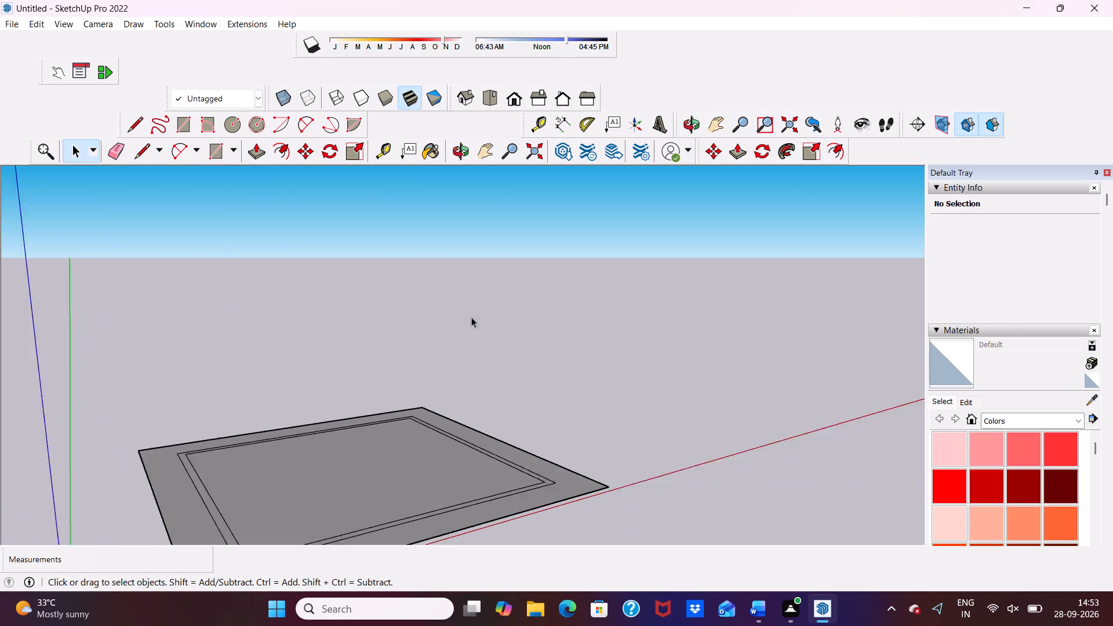
scroll(471, 317, down, 6)
middle_drag(467, 356, 263, 466)
scroll(361, 337, up, 11)
scroll(537, 246, down, 6)
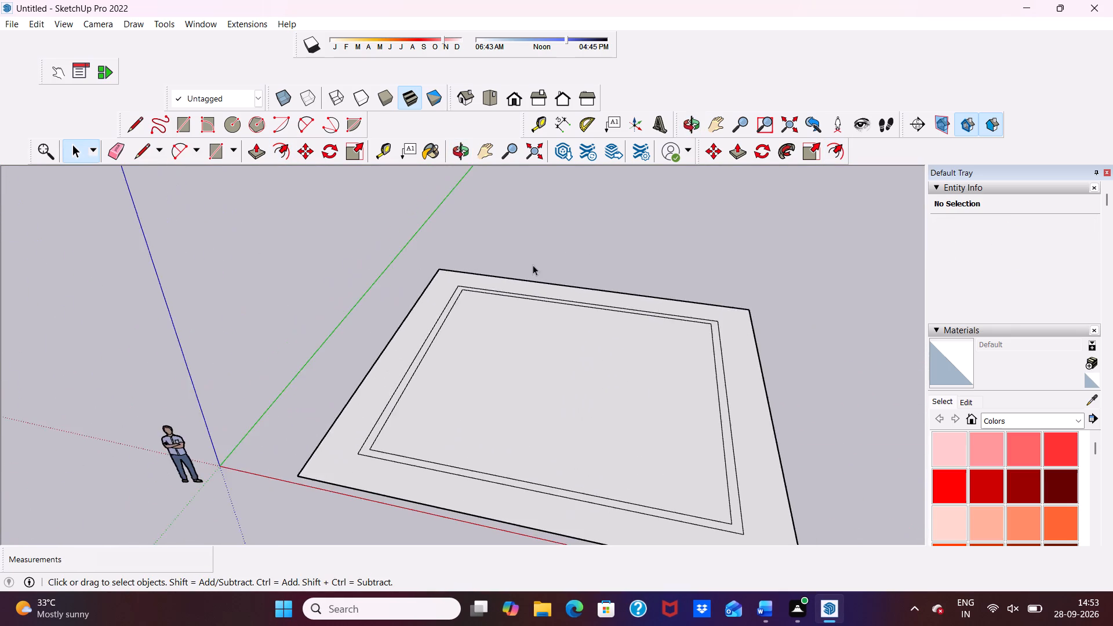
middle_drag(522, 298, 517, 430)
scroll(508, 315, up, 5)
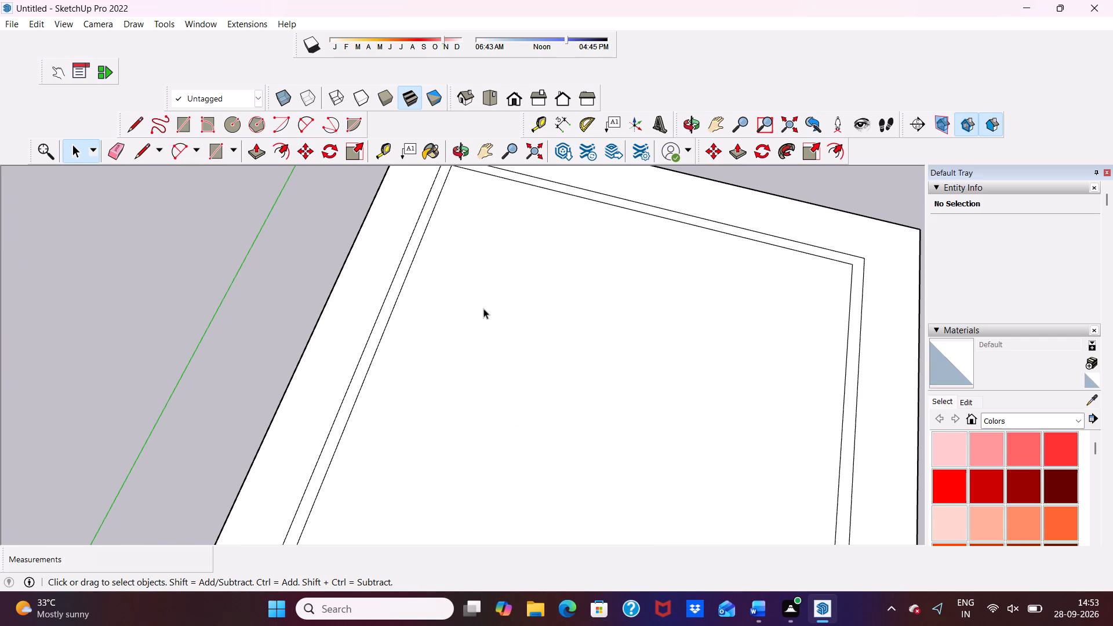
scroll(483, 308, down, 2)
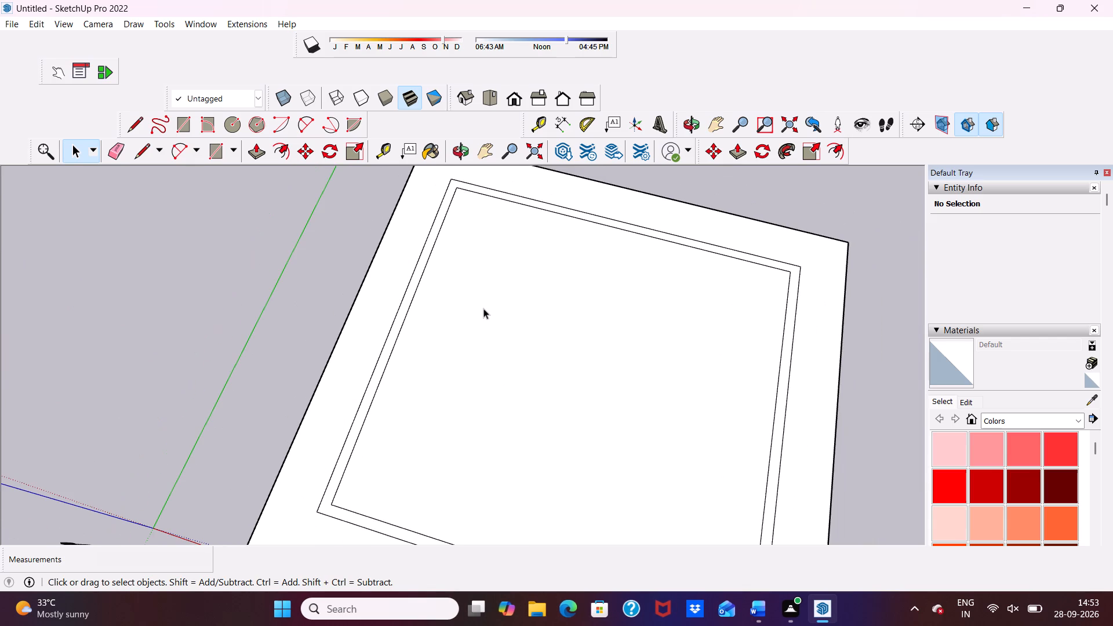
scroll(483, 308, up, 1)
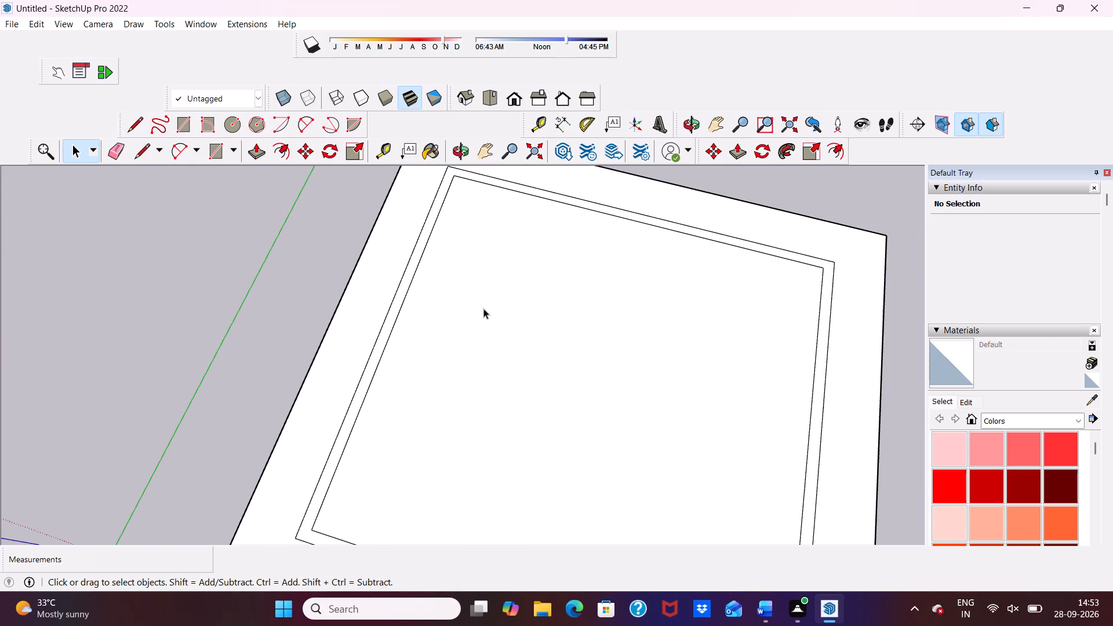
scroll(483, 308, up, 4)
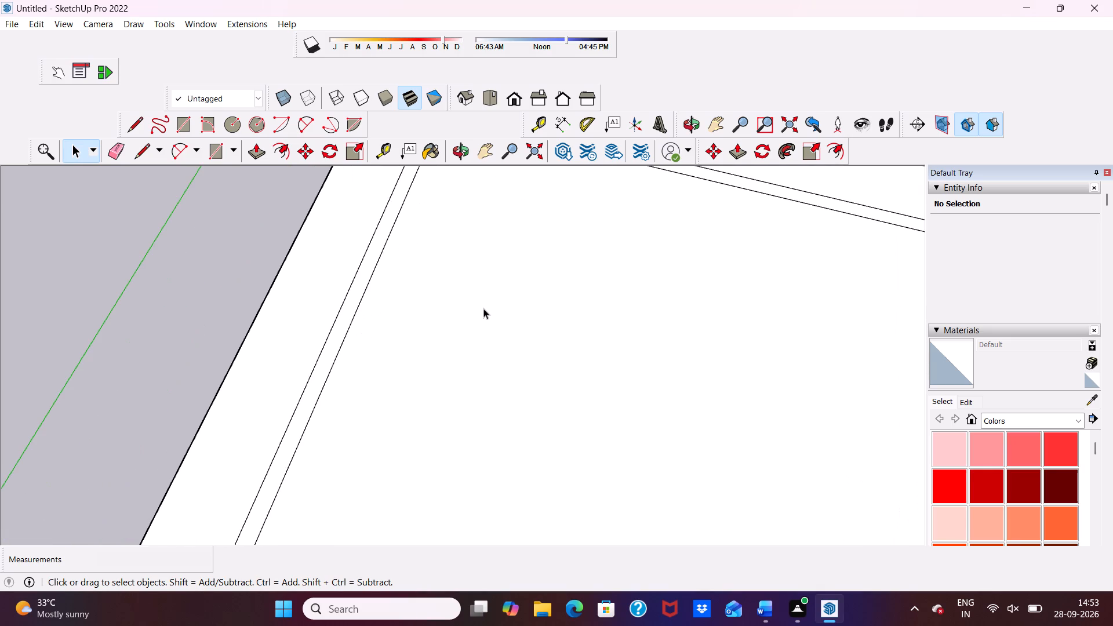
scroll(483, 308, down, 11)
scroll(146, 181, up, 1)
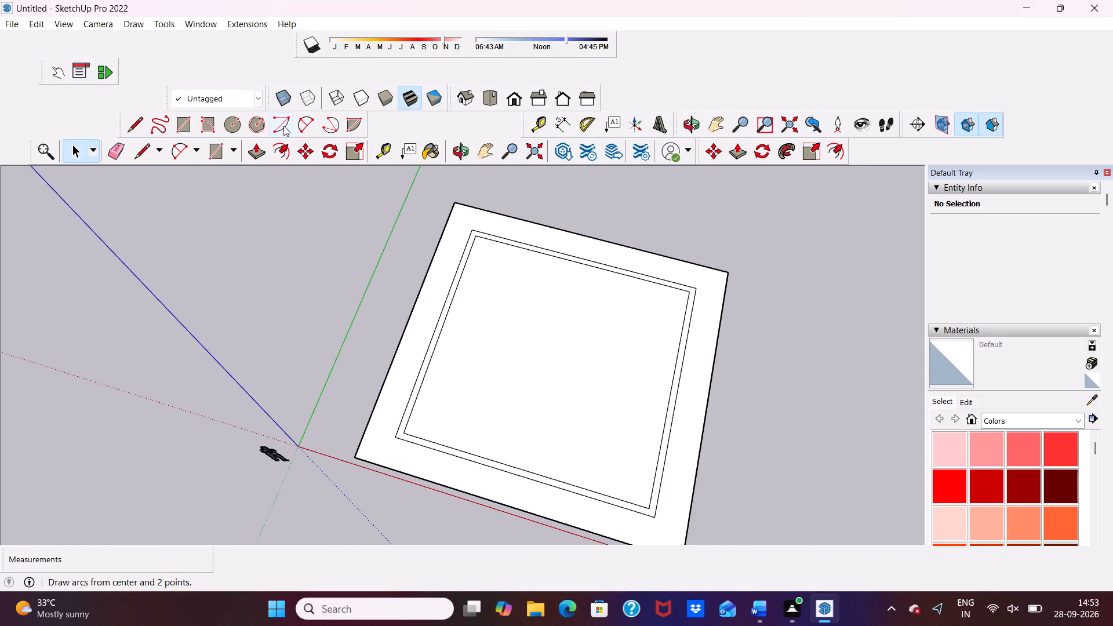
Extrude the narrow wall band between the two inner outlines upward by 10' with Push/Pull.
click(259, 148)
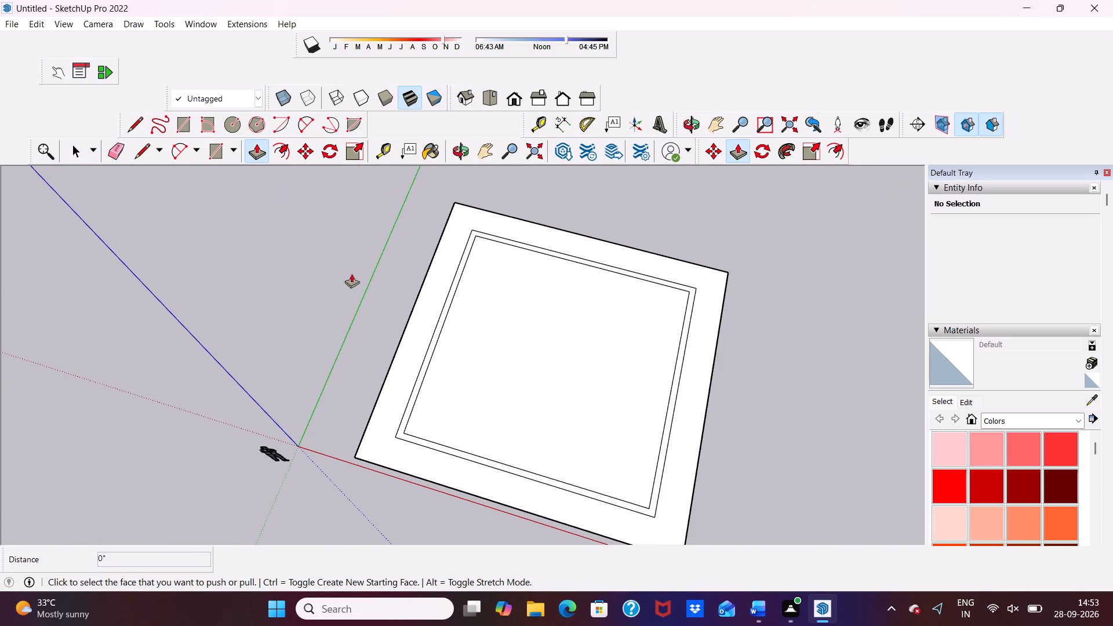
scroll(380, 300, down, 5)
scroll(410, 341, up, 10)
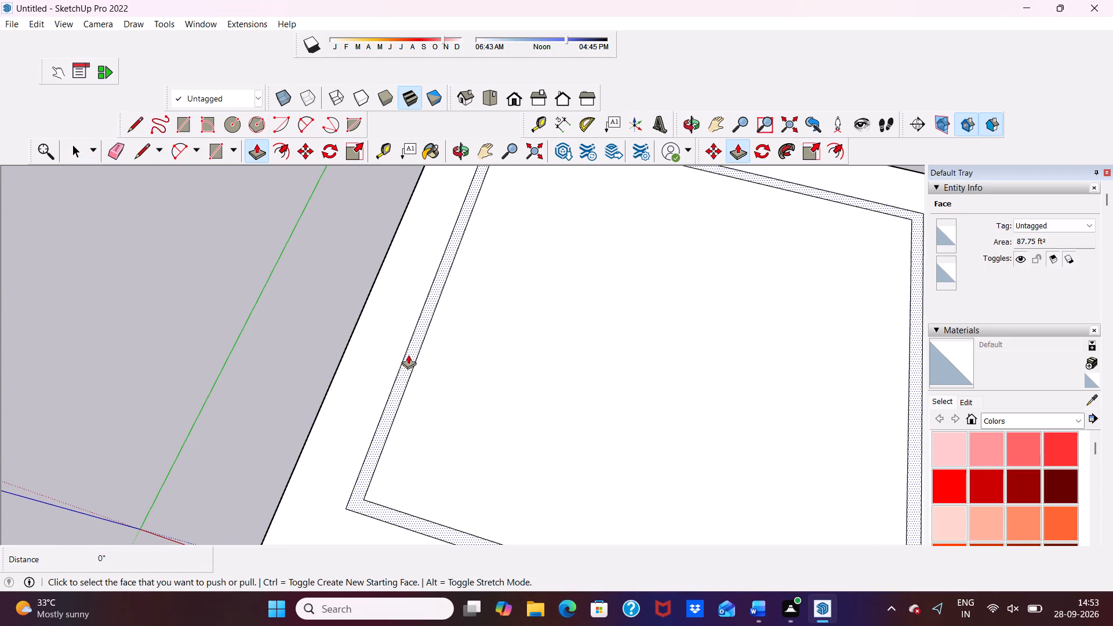
click(410, 355)
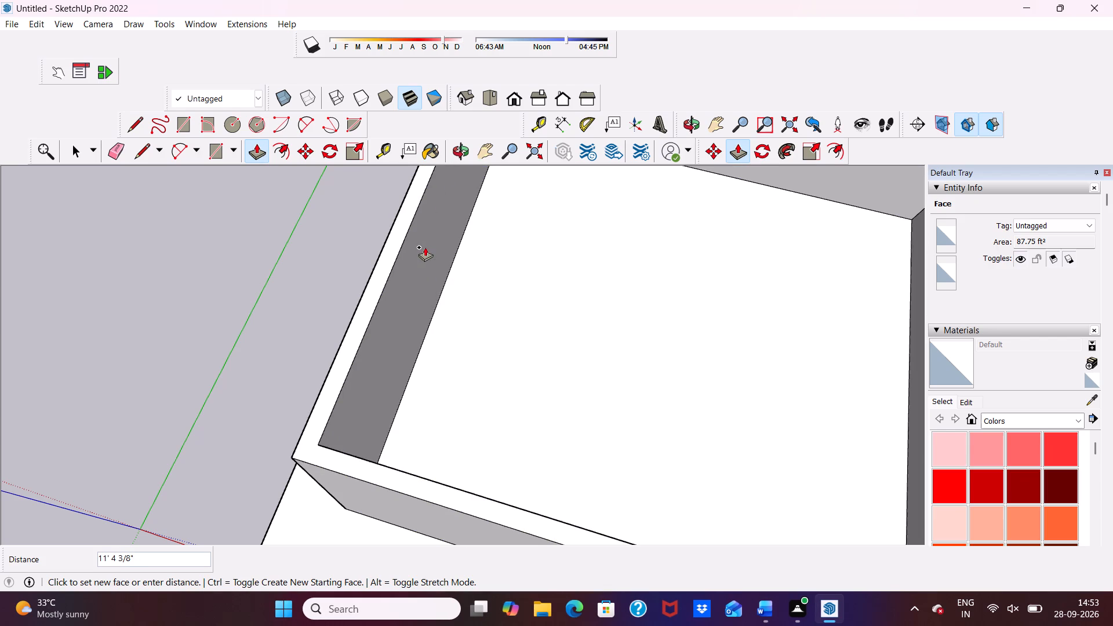
text(10)
key(apostrophe)
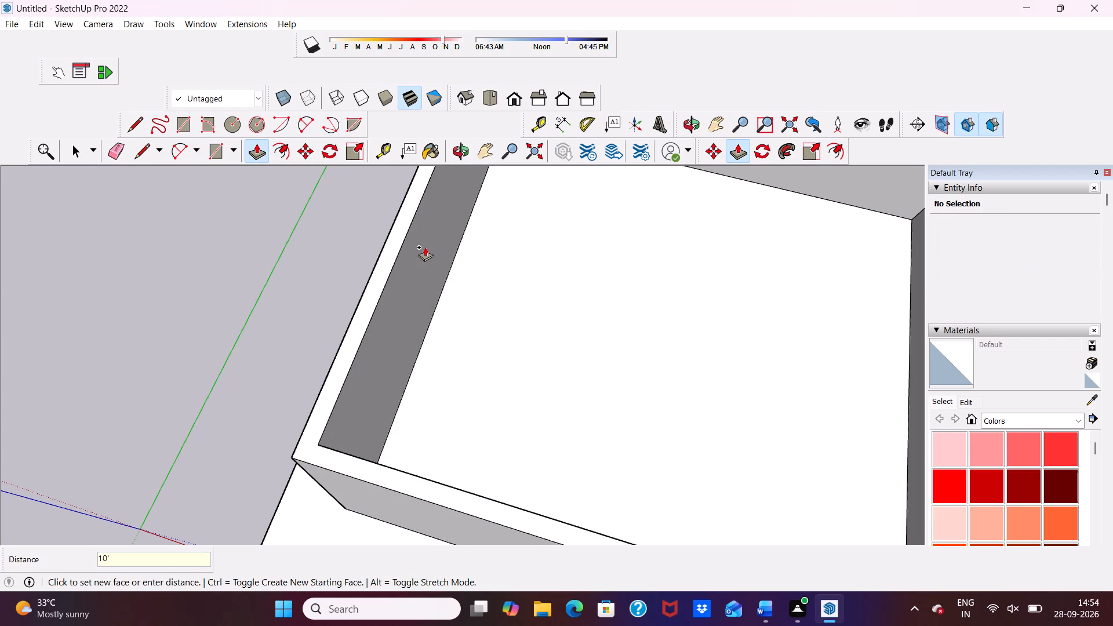
key(Return)
Examine the raised walls and the enclosed floor from the front, from low down and from above.
scroll(362, 224, down, 12)
middle_drag(436, 379, 452, 188)
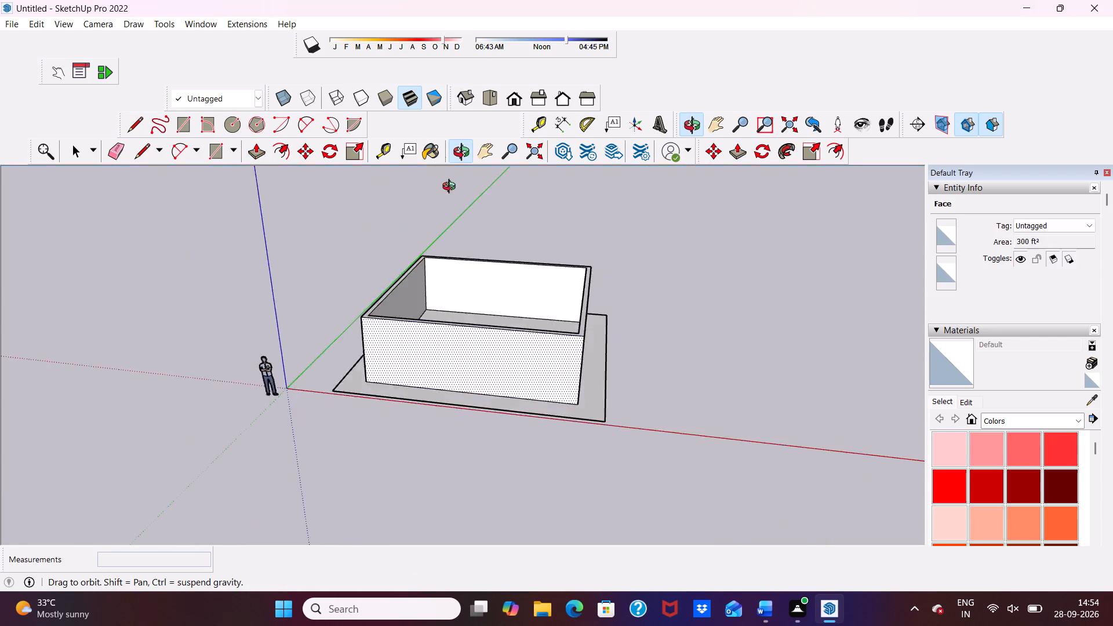
middle_drag(452, 188, 430, 184)
middle_drag(430, 203, 436, 221)
scroll(521, 214, up, 4)
scroll(449, 322, down, 4)
key(space)
middle_drag(380, 391, 380, 390)
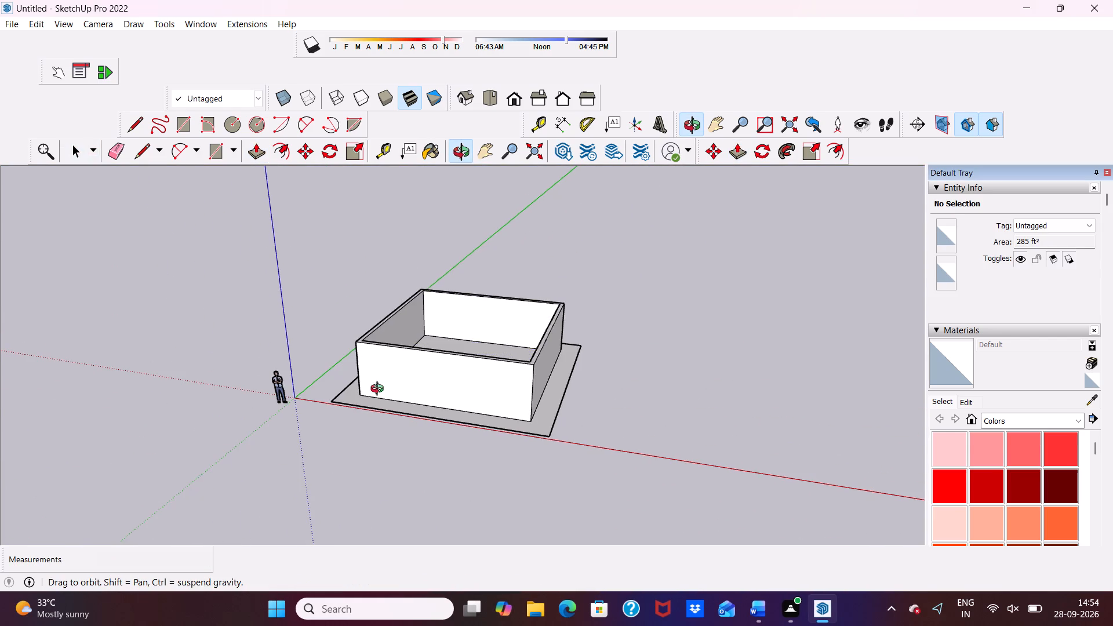
middle_drag(380, 390, 471, 326)
scroll(492, 351, up, 6)
middle_drag(410, 326, 397, 350)
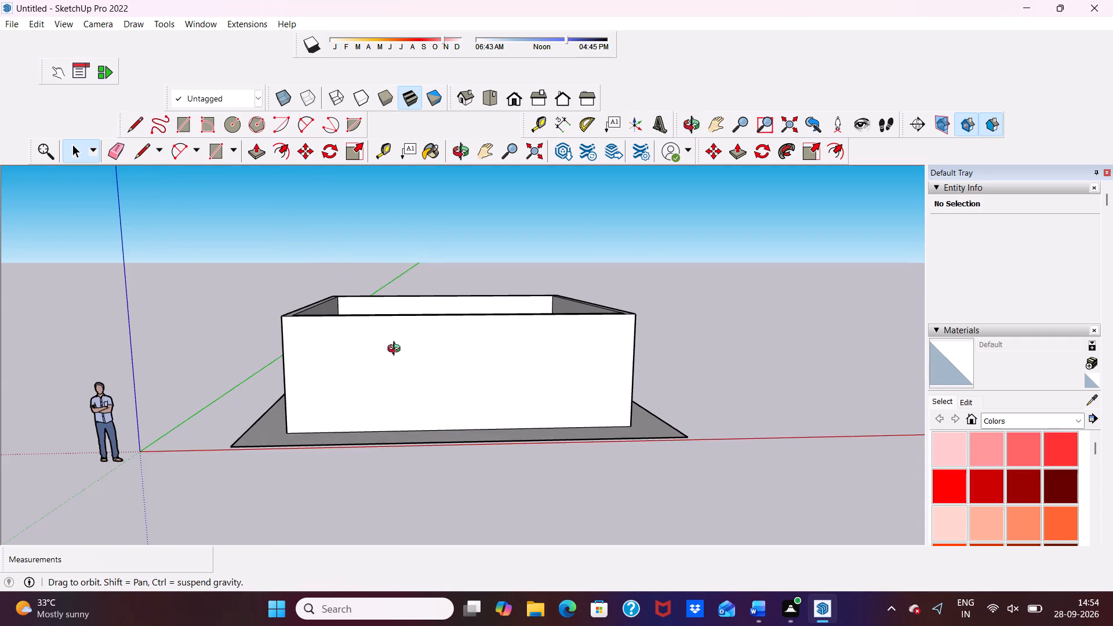
middle_drag(397, 350, 282, 529)
scroll(405, 308, up, 4)
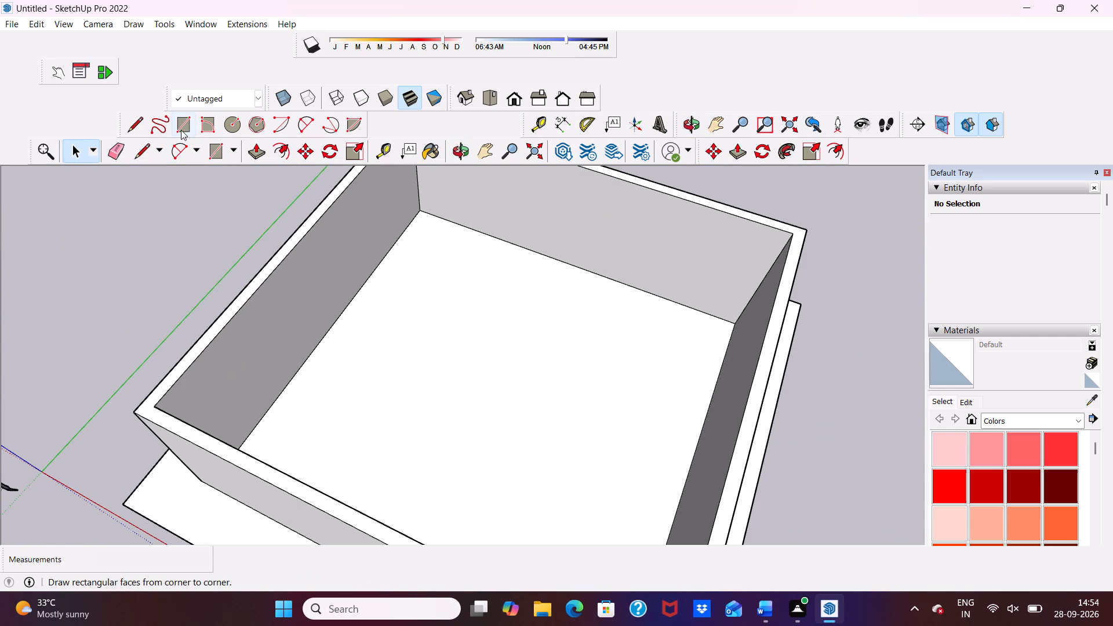
Draw a rectangle about 9" wide and 28' 6" long across the interior floor, between the two opposite side walls.
click(183, 129)
scroll(437, 390, up, 3)
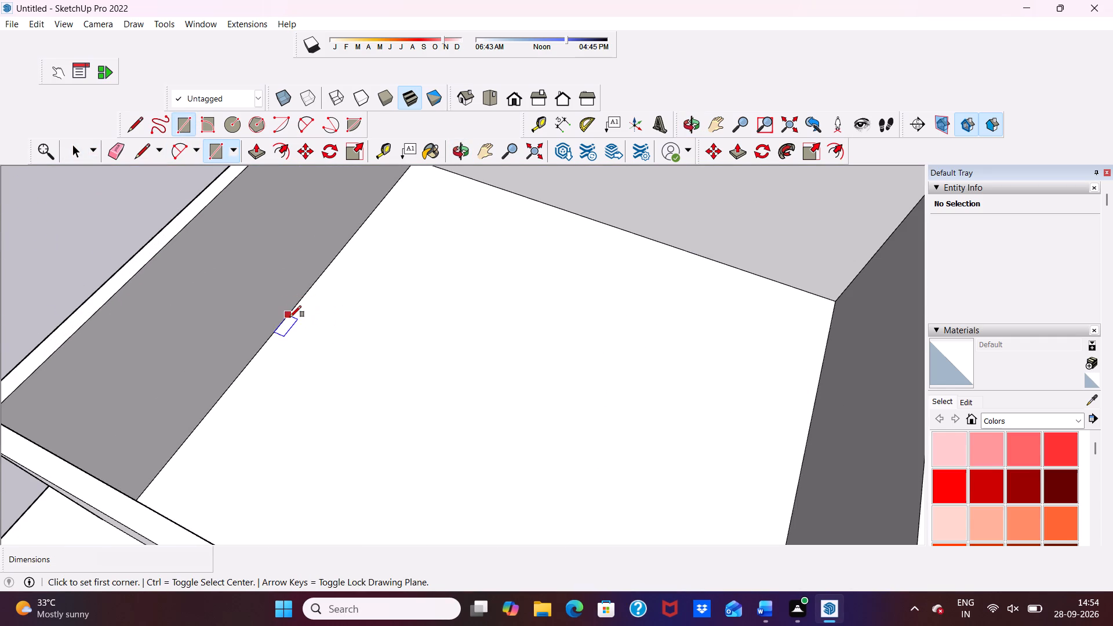
click(293, 307)
scroll(361, 355, down, 5)
scroll(481, 367, down, 3)
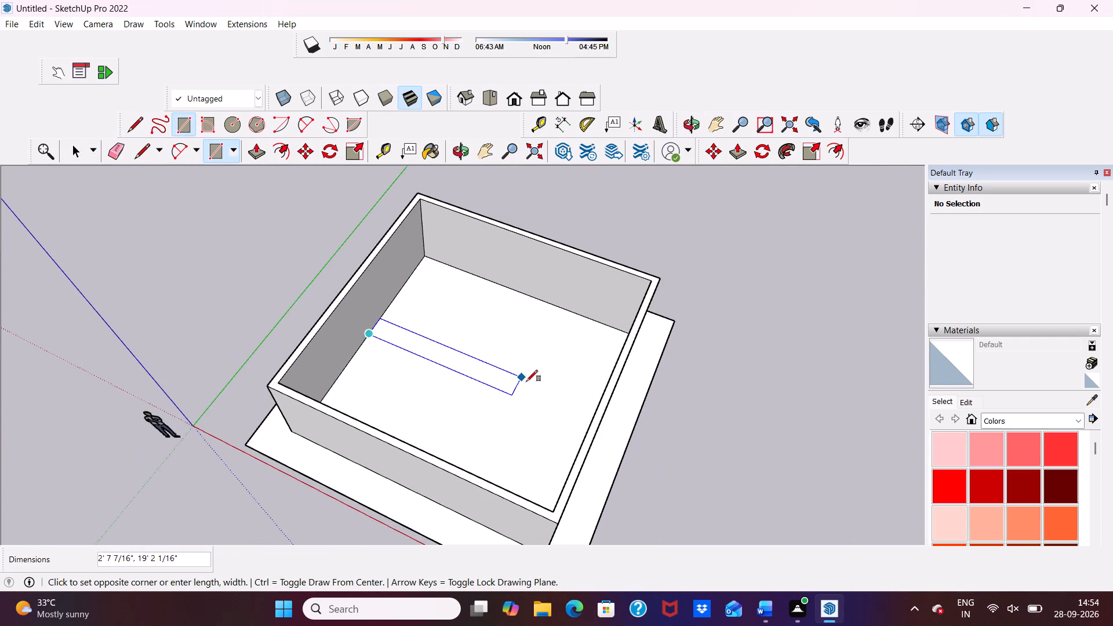
scroll(561, 403, down, 2)
middle_drag(569, 408, 670, 414)
scroll(592, 366, up, 2)
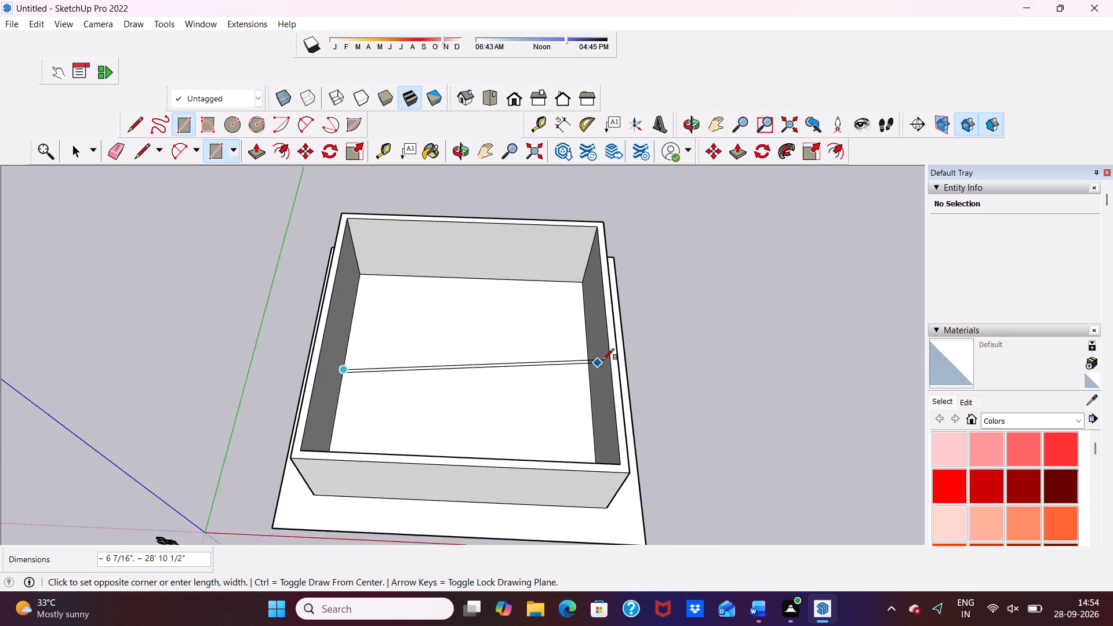
scroll(603, 360, up, 6)
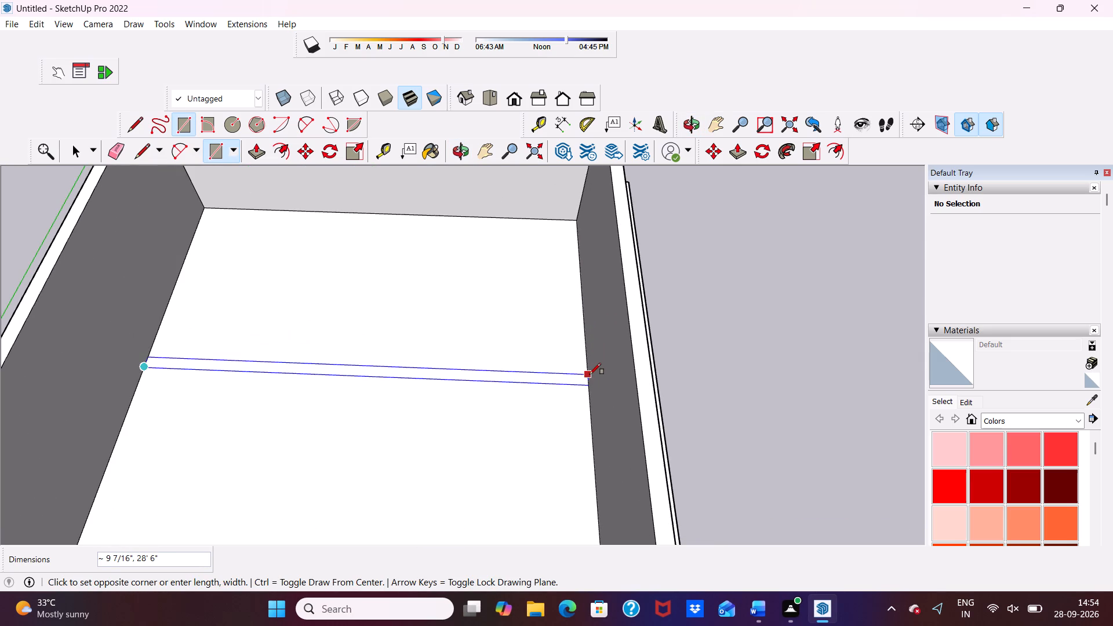
click(590, 374)
key(space)
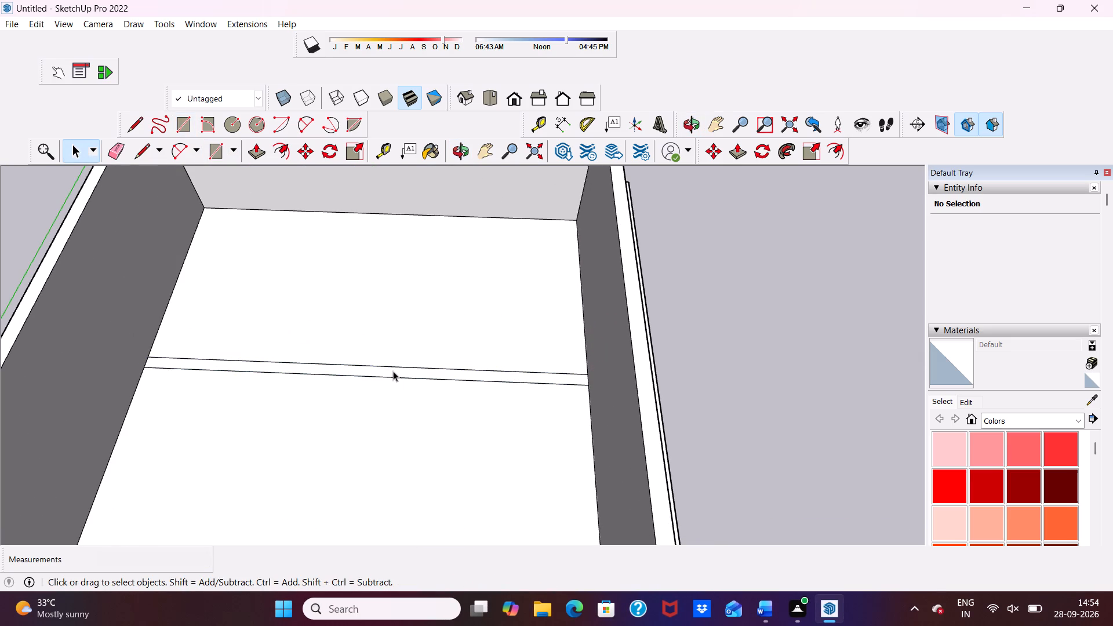
Extrude the narrow strip across the interior floor upward by 10' to form a partition wall.
click(393, 371)
scroll(393, 371, up, 1)
click(257, 150)
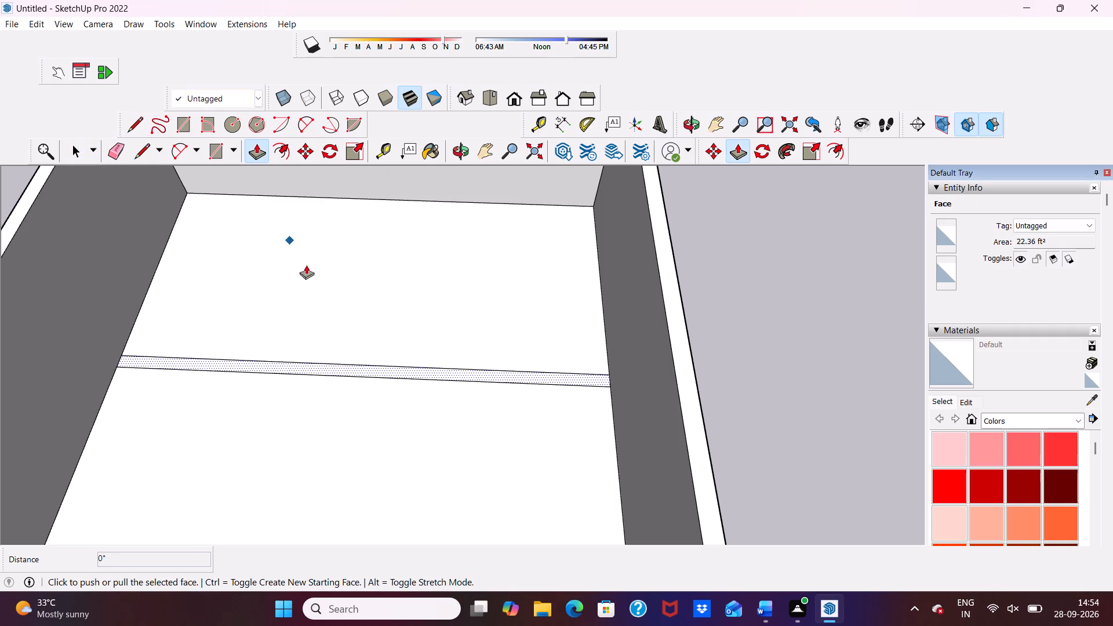
scroll(325, 367, up, 3)
click(329, 364)
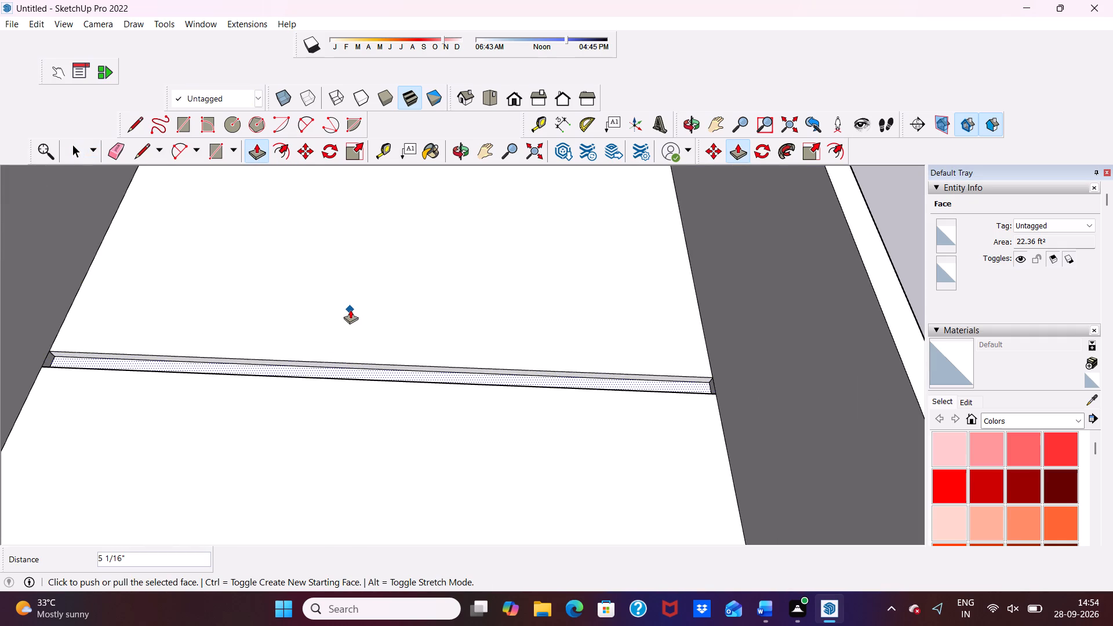
key(ctrl+z)
scroll(333, 366, up, 3)
click(333, 368)
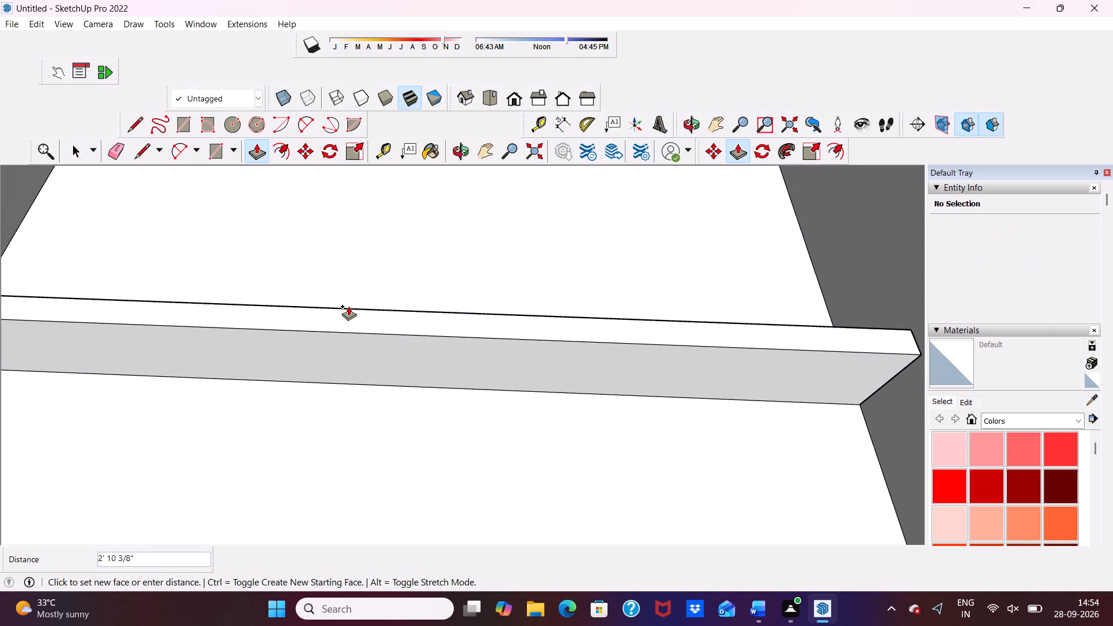
text(10')
key(Return)
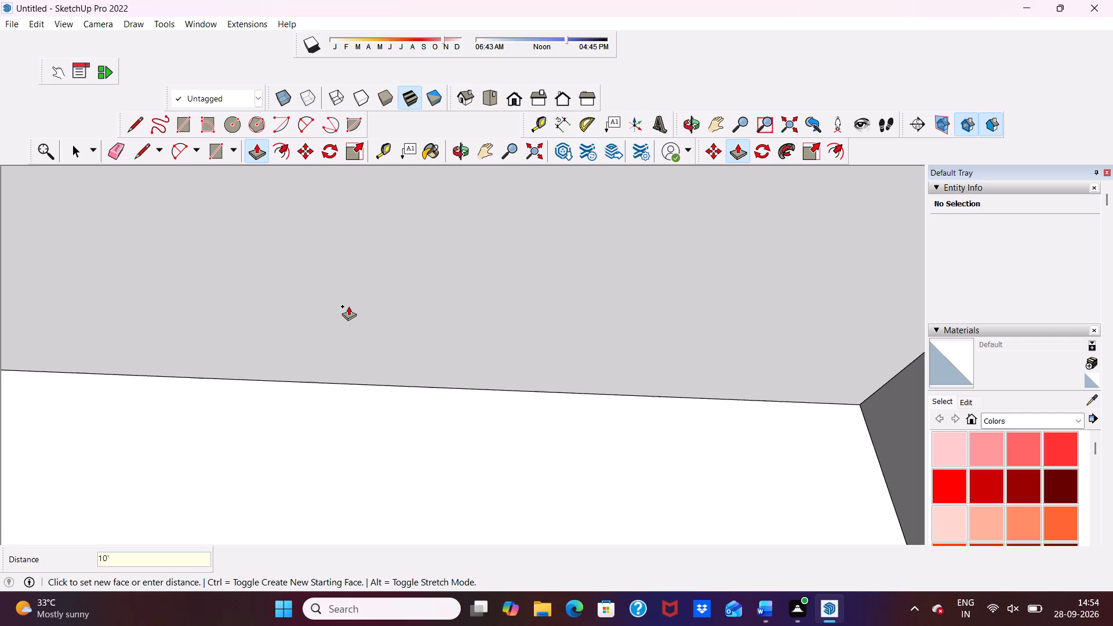
scroll(290, 315, down, 13)
key(space)
key(space)
key(space)
key(space)
key(space)
key(space)
key(space)
key(space)
key(space)
key(space)
key(space)
key(space)
key(space)
Draw a line about 9" long across the front wall's top at each end, from the inner corner to the outer edge.
middle_click(425, 366)
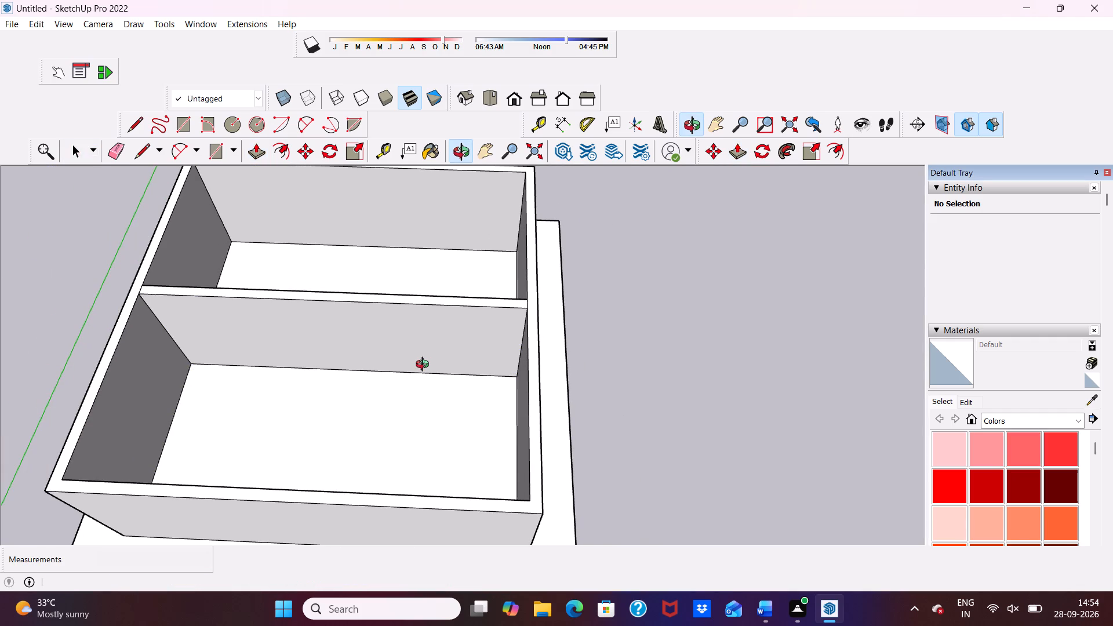
middle_drag(425, 366, 432, 248)
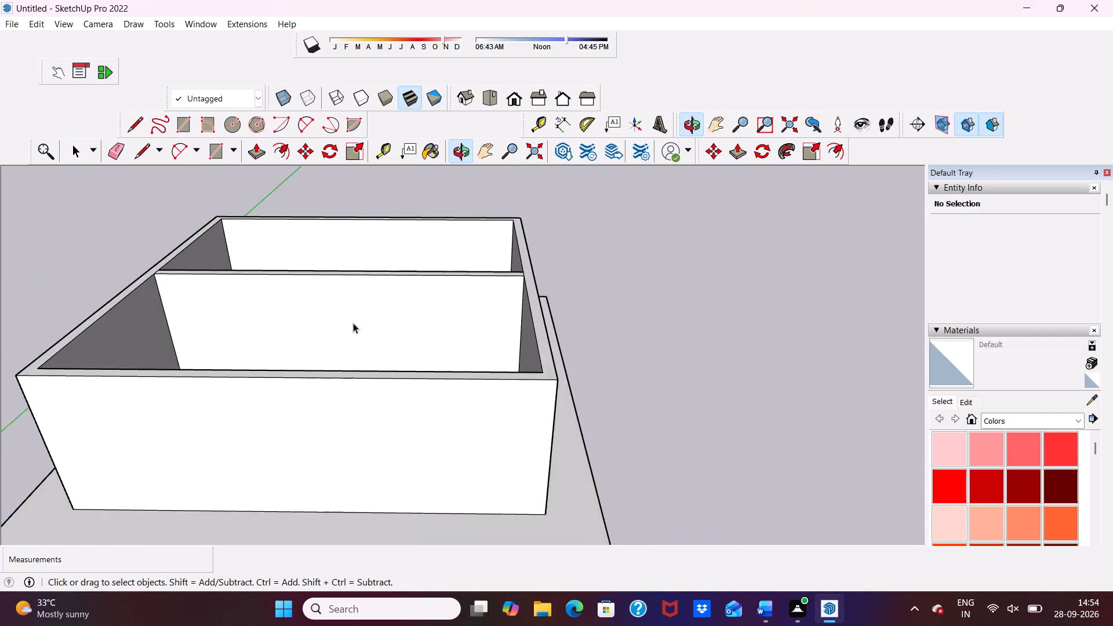
scroll(289, 345, up, 3)
scroll(318, 296, down, 5)
middle_drag(422, 289, 374, 524)
scroll(103, 398, up, 1)
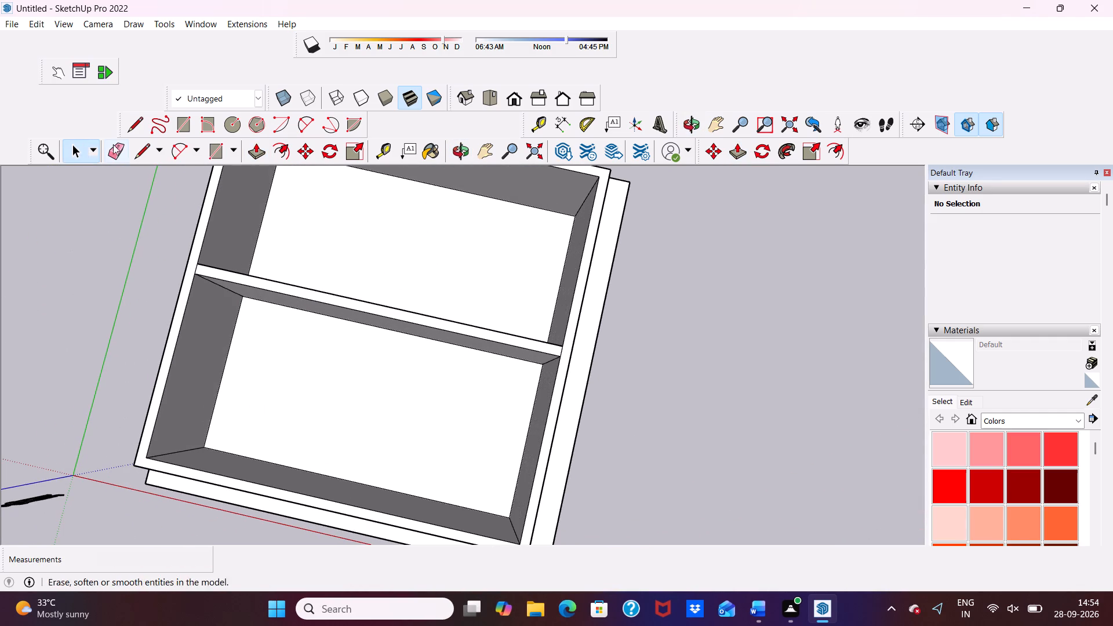
click(134, 126)
scroll(82, 625, up, 16)
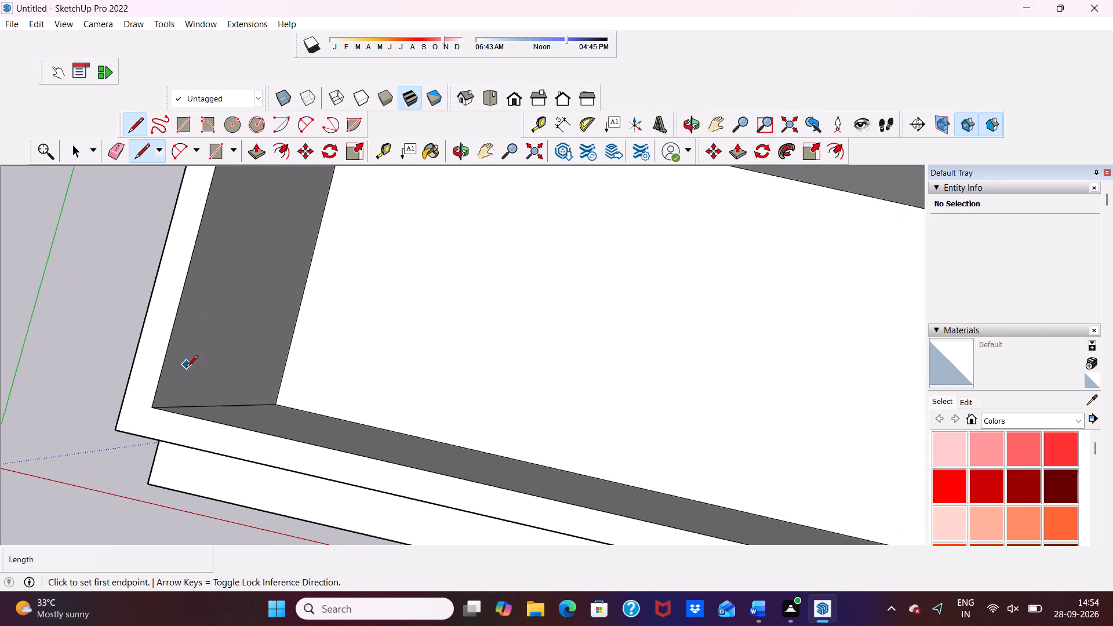
scroll(154, 410, up, 1)
click(154, 410)
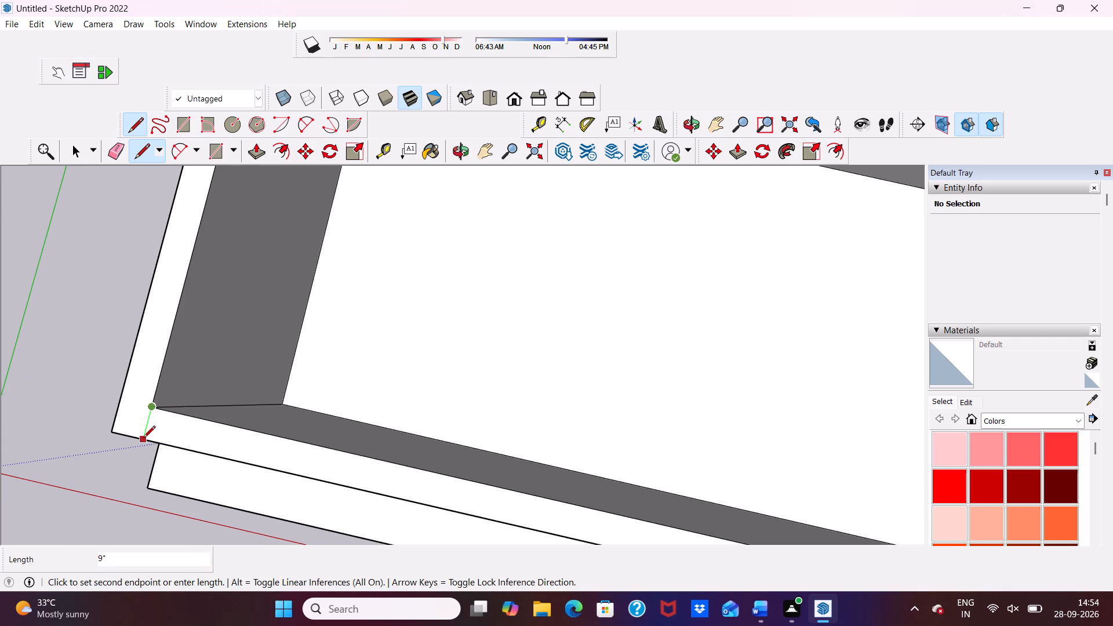
click(143, 439)
scroll(134, 415, down, 11)
scroll(629, 480, up, 11)
scroll(632, 494, down, 10)
scroll(642, 546, up, 14)
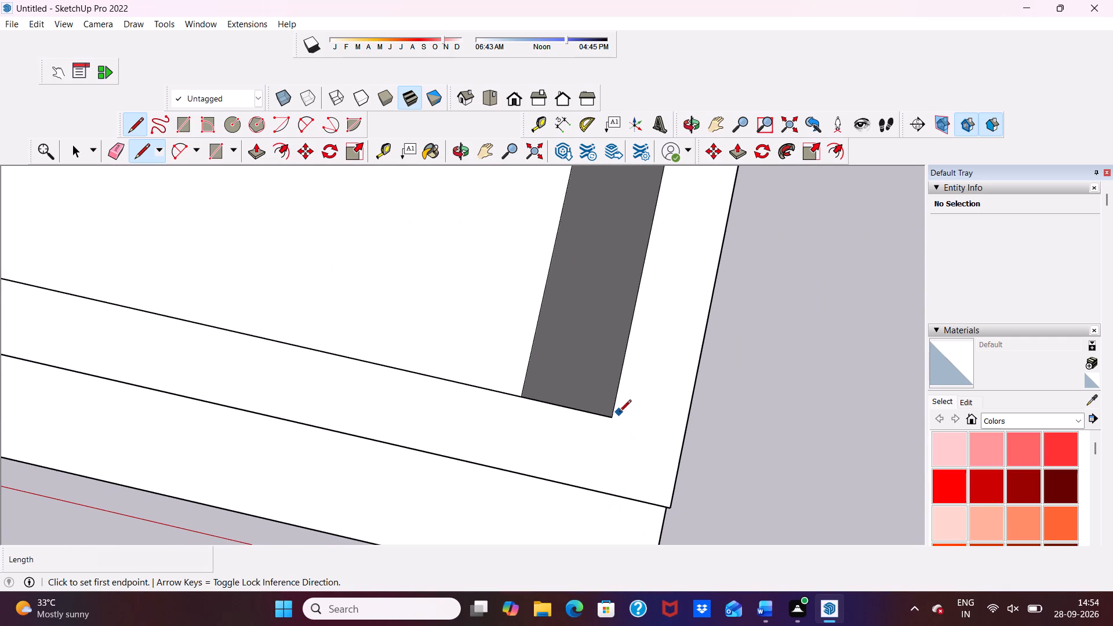
click(612, 418)
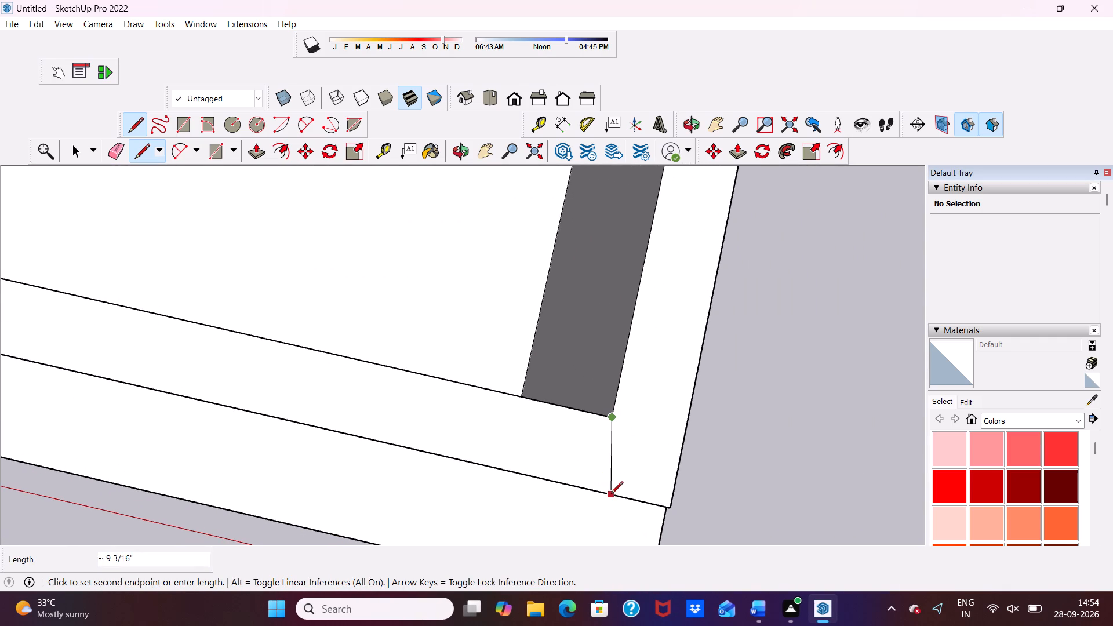
click(605, 494)
scroll(574, 459, down, 4)
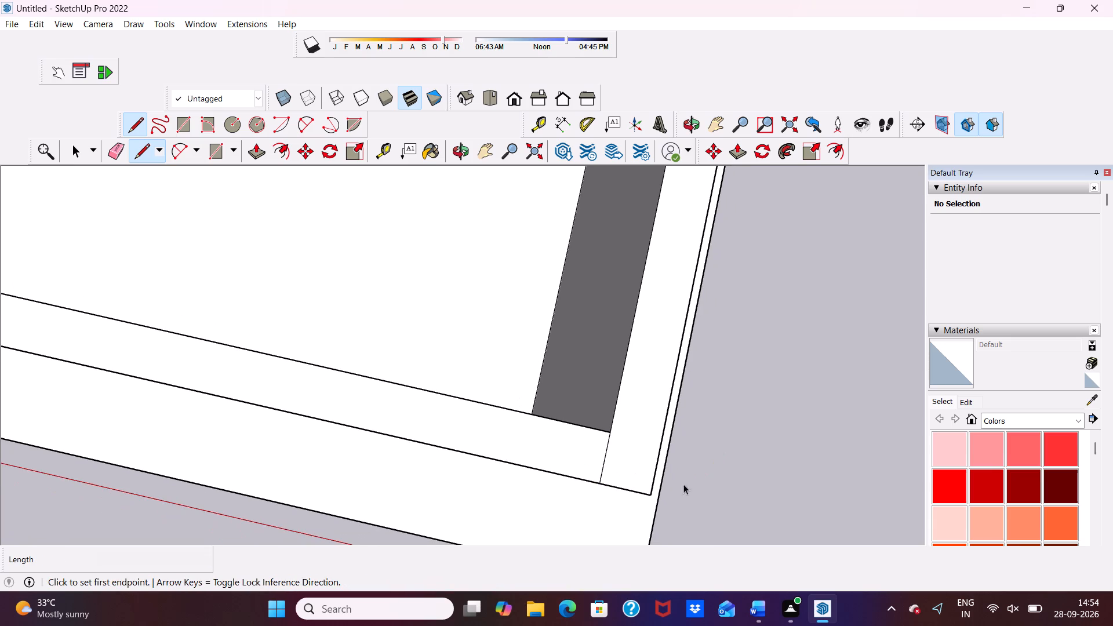
key(space)
Examine the front wall, partition and surrounding border from a low angle and from above.
middle_drag(551, 498, 662, 254)
scroll(565, 267, down, 8)
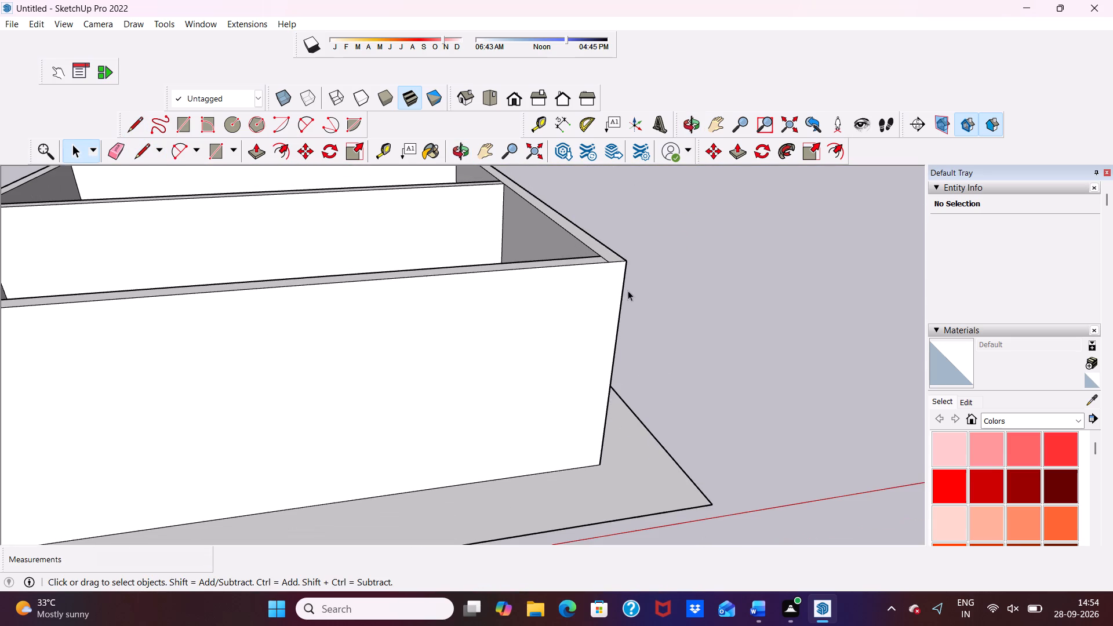
scroll(637, 303, down, 1)
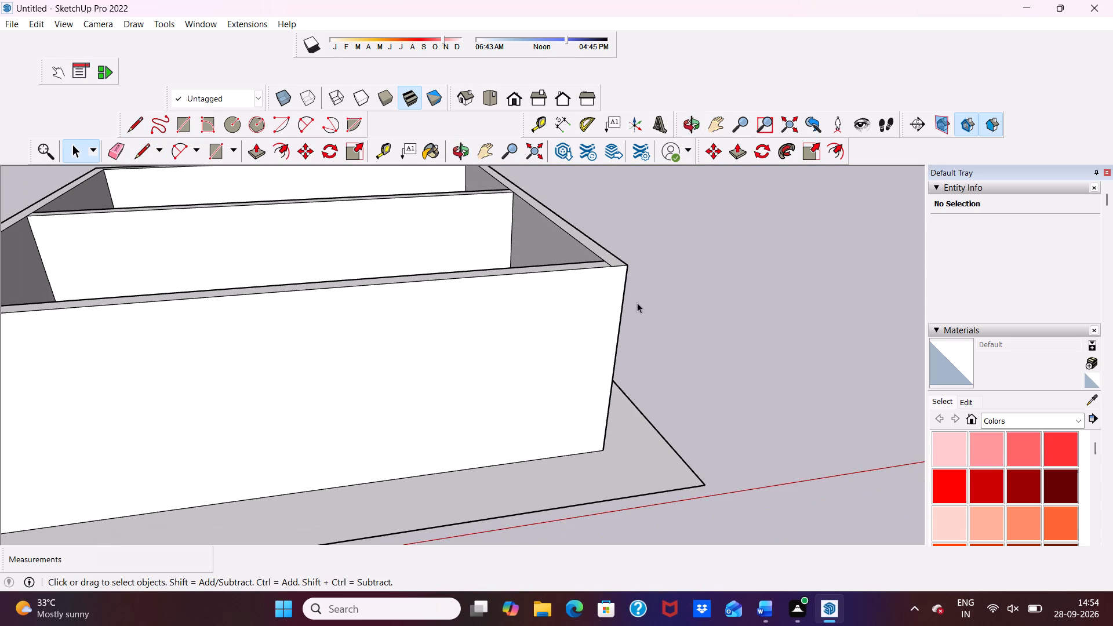
scroll(638, 303, up, 2)
scroll(638, 303, down, 6)
scroll(665, 307, up, 1)
scroll(670, 314, down, 4)
middle_drag(682, 326, 606, 421)
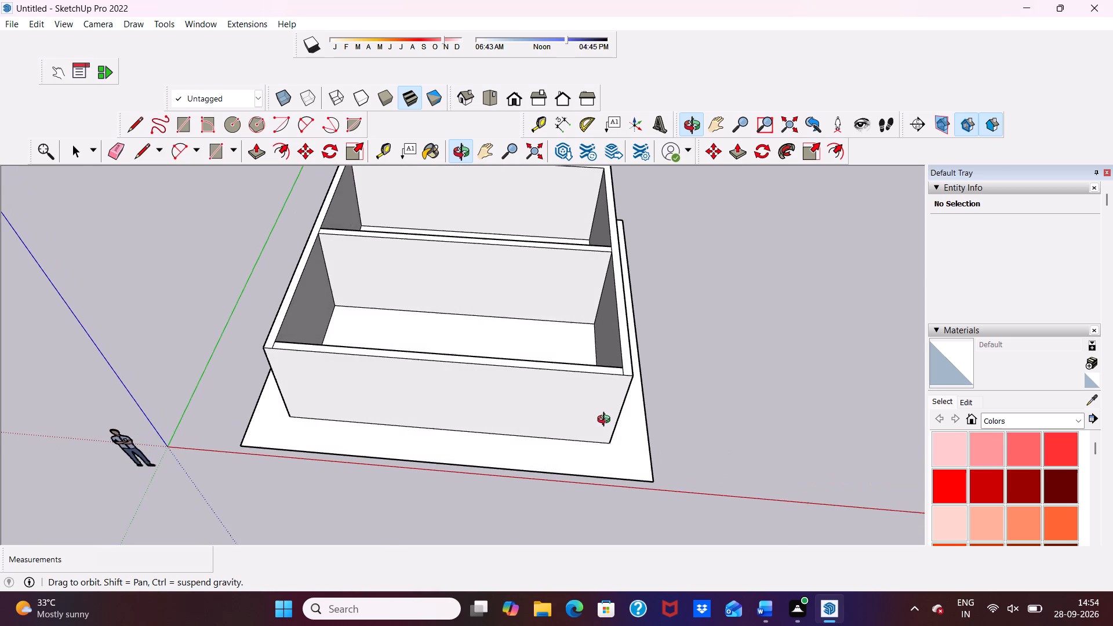
Push the front wall's top face between the two side walls down to floor level, opening up the front of the building.
middle_drag(606, 421, 601, 439)
scroll(533, 389, up, 3)
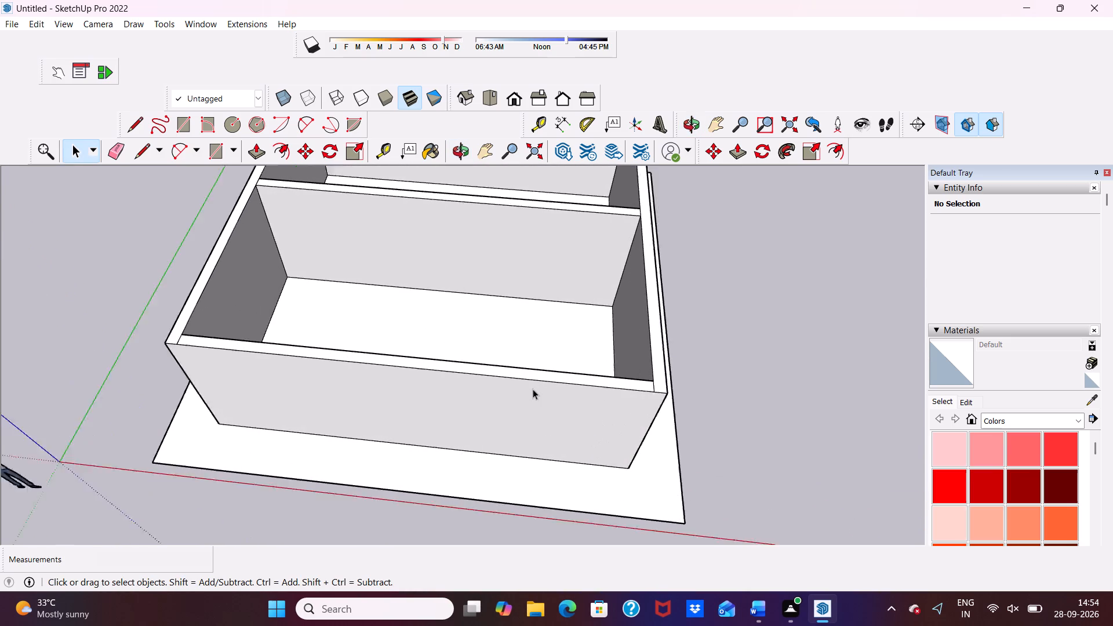
scroll(533, 389, up, 1)
scroll(533, 389, down, 4)
scroll(302, 345, up, 4)
scroll(301, 345, down, 3)
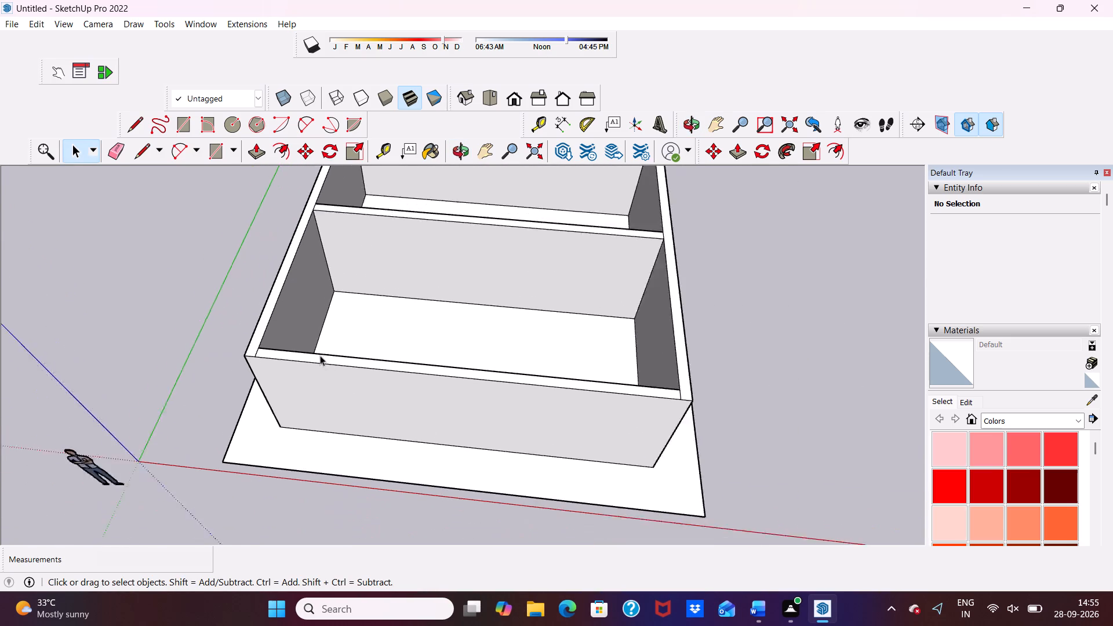
scroll(320, 355, down, 2)
middle_drag(357, 360, 377, 215)
scroll(179, 136, up, 3)
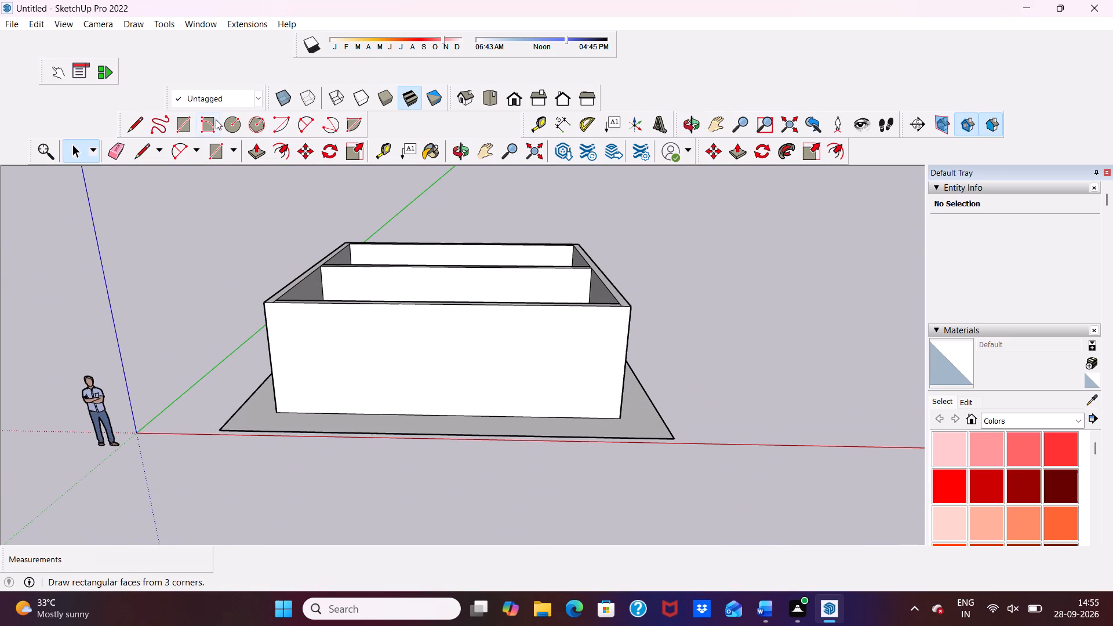
scroll(357, 279, down, 2)
middle_drag(407, 299, 402, 370)
scroll(374, 366, up, 4)
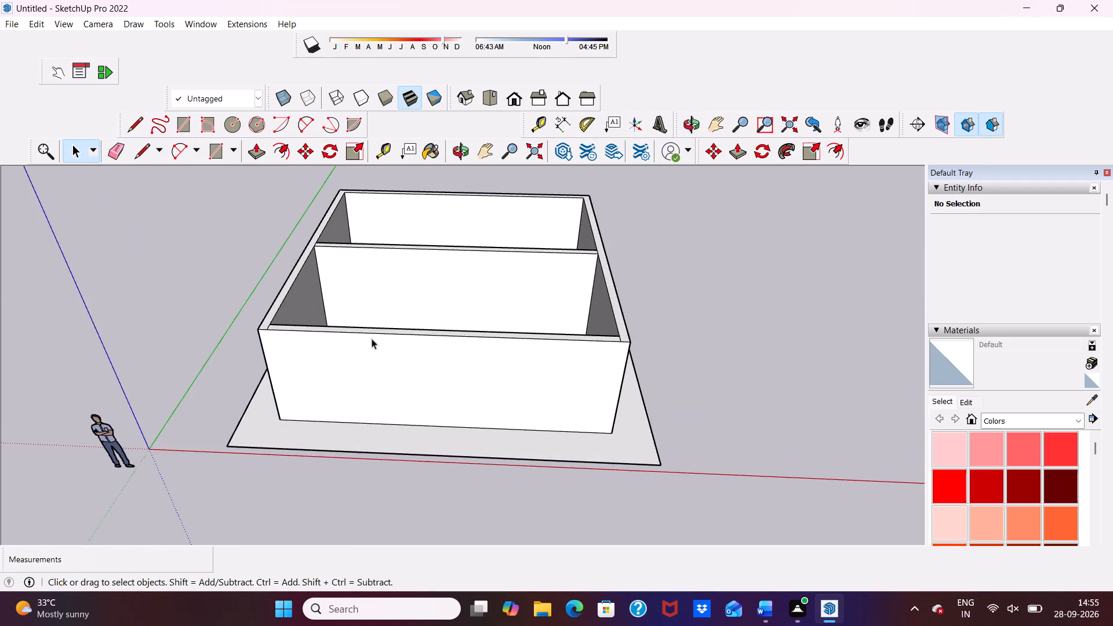
scroll(372, 339, up, 4)
click(373, 325)
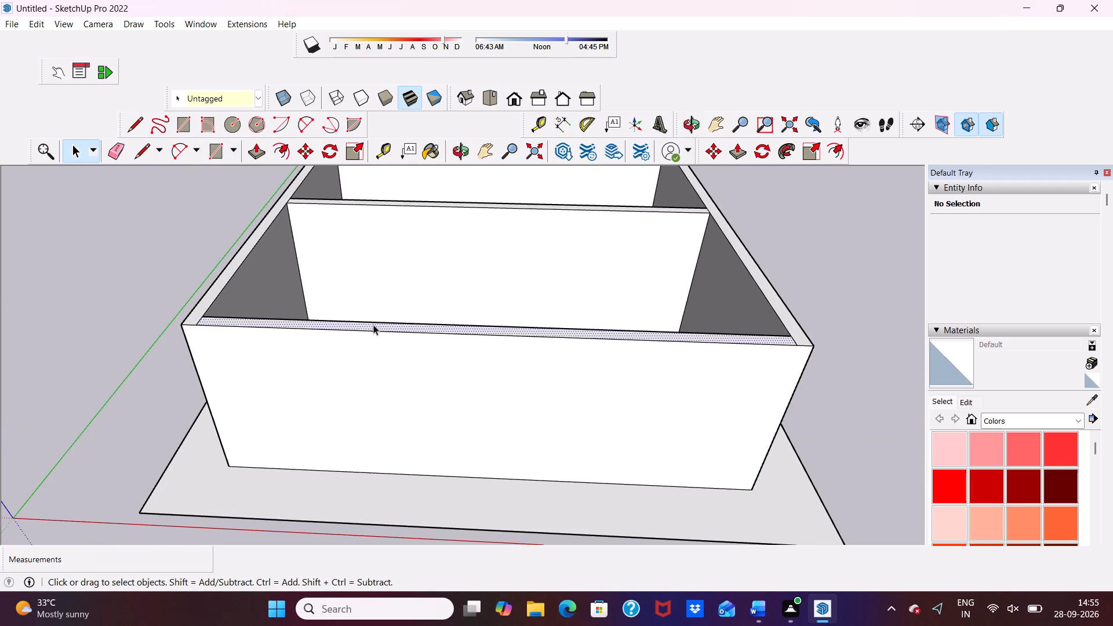
click(260, 142)
scroll(293, 259, up, 3)
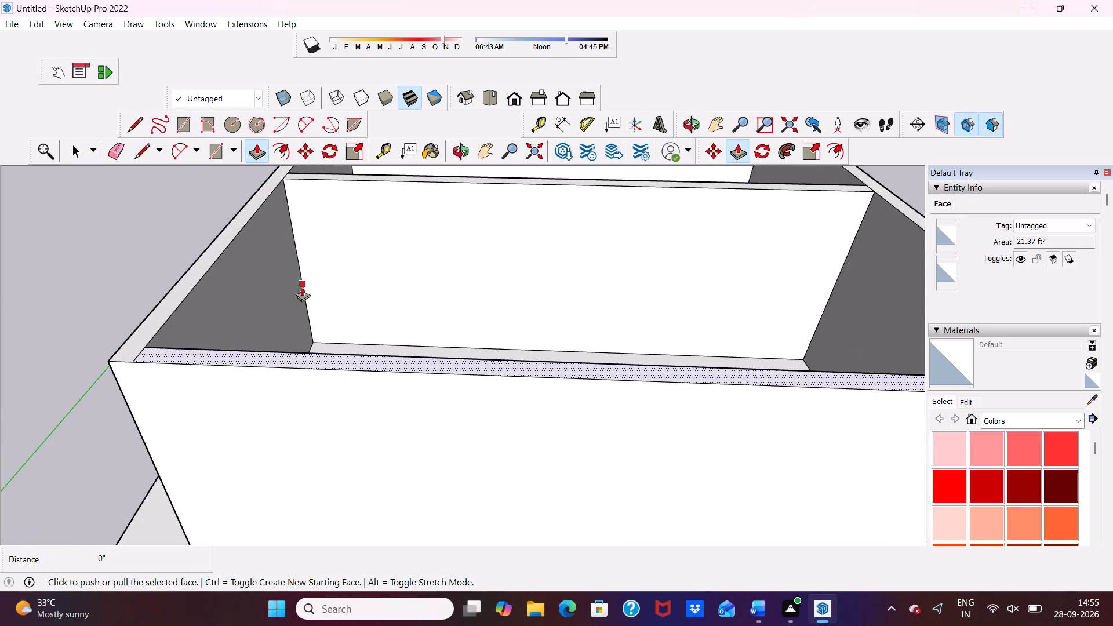
drag(255, 348, 266, 375)
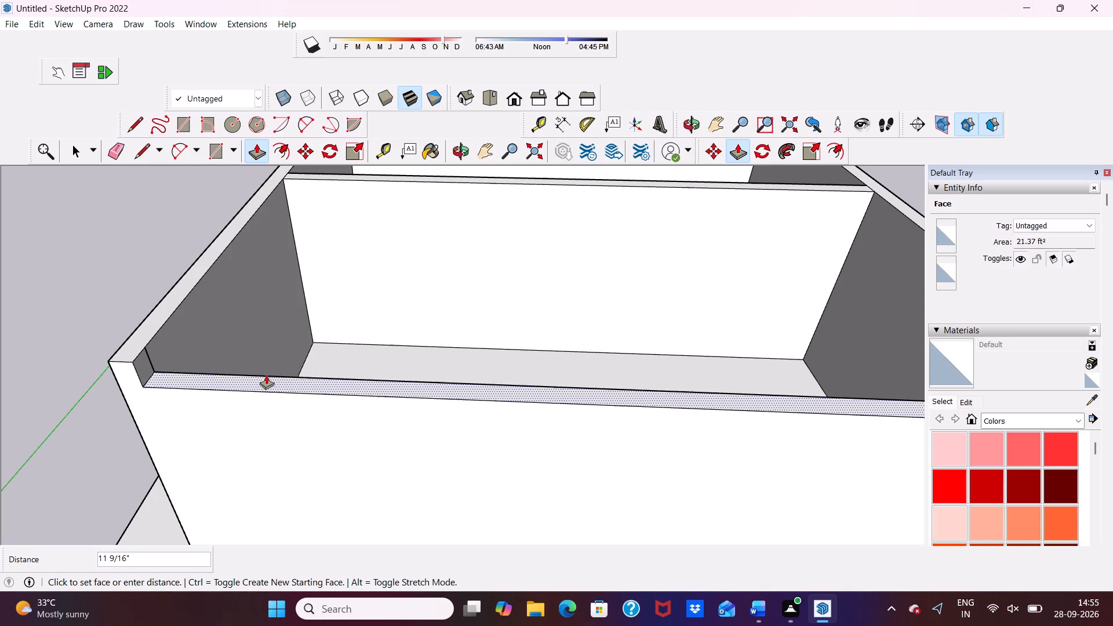
drag(266, 375, 303, 438)
scroll(300, 383, down, 7)
middle_drag(362, 367, 402, 205)
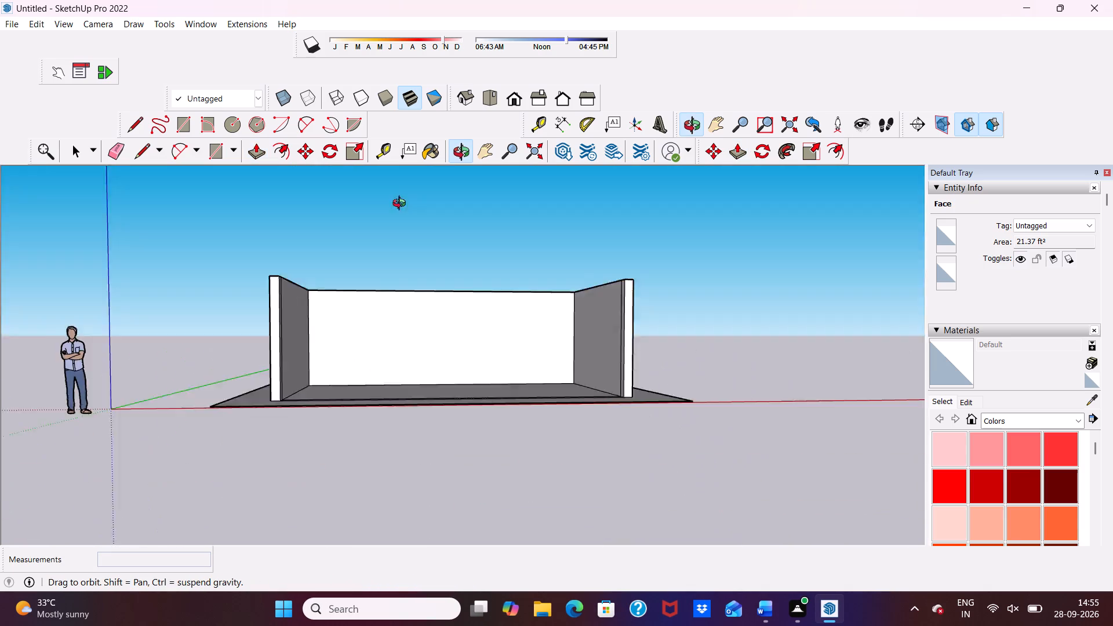
middle_drag(402, 205, 369, 291)
middle_drag(369, 301, 376, 325)
scroll(390, 312, up, 1)
key(space)
Draw a 30' by 15' rectangle over the wall tops, from the rear outer corner to the partition's opposite outer end.
scroll(347, 283, down, 4)
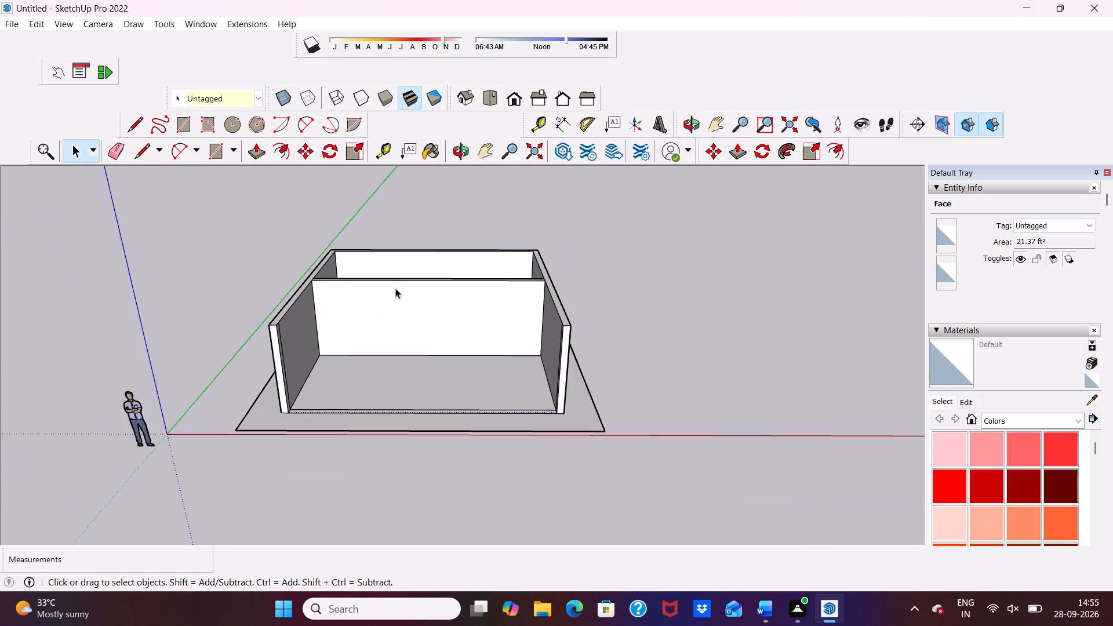
middle_drag(405, 286, 351, 423)
click(411, 248)
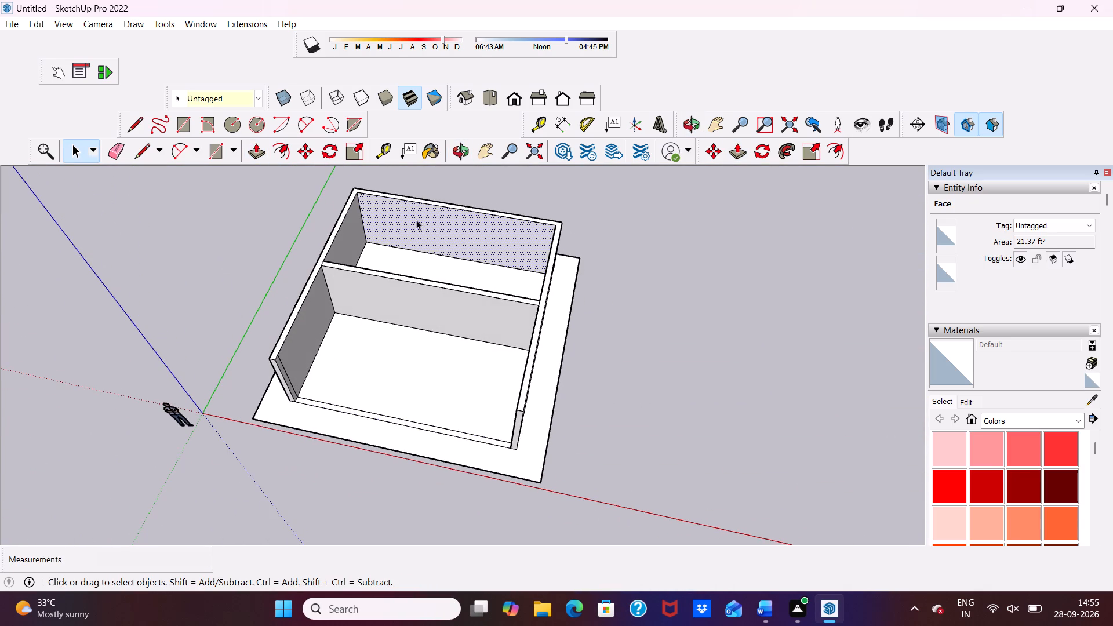
key(space)
click(189, 120)
scroll(206, 130, up, 17)
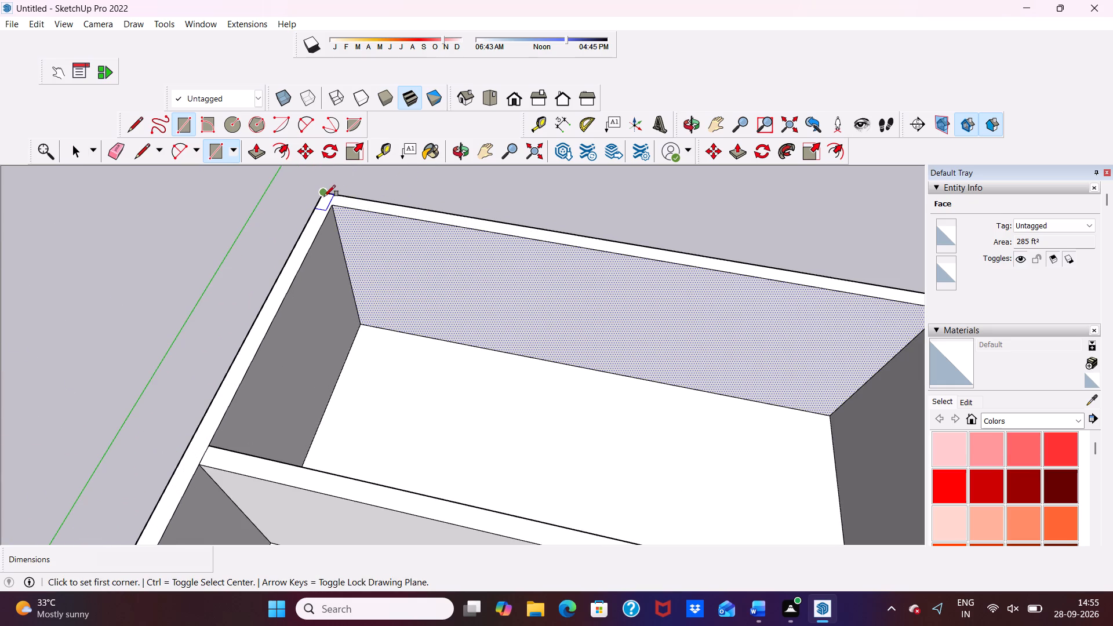
click(321, 187)
scroll(341, 203, down, 4)
scroll(427, 224, down, 4)
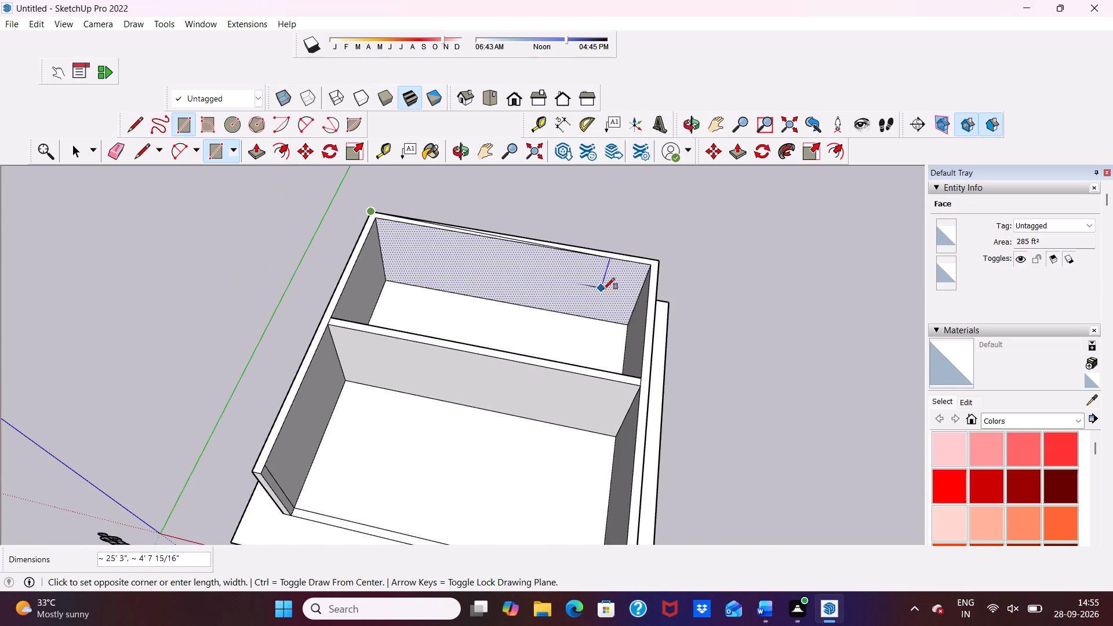
click(650, 384)
key(space)
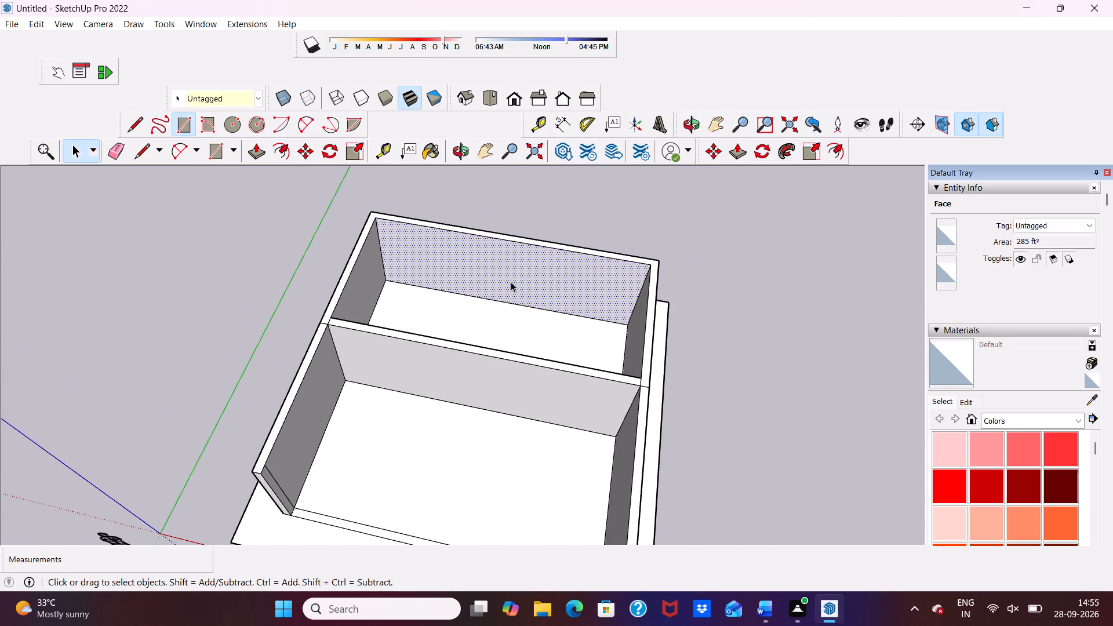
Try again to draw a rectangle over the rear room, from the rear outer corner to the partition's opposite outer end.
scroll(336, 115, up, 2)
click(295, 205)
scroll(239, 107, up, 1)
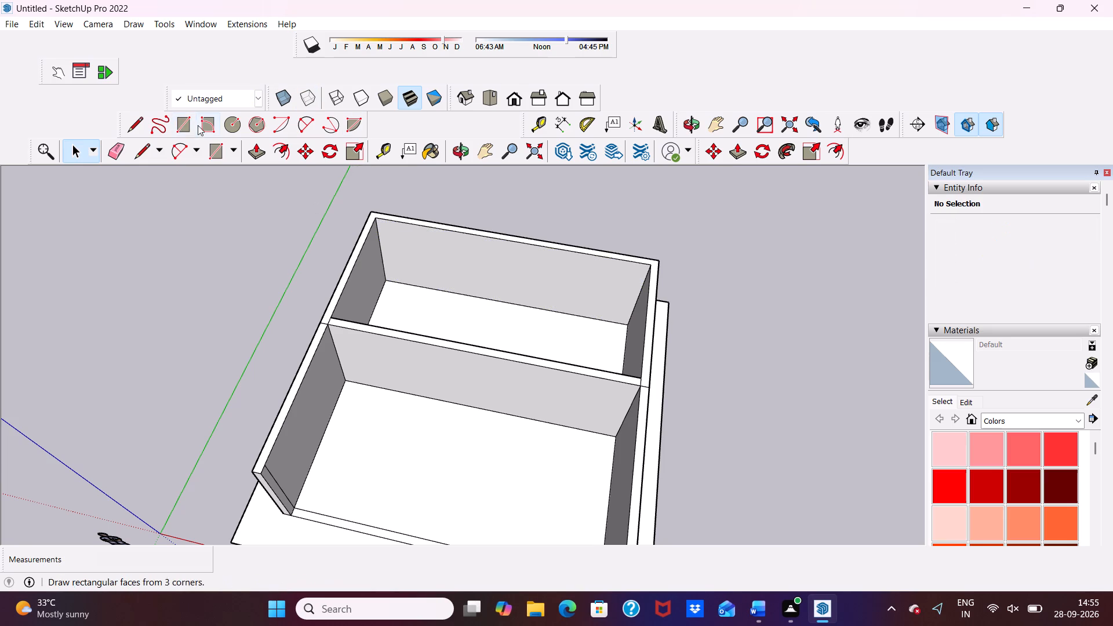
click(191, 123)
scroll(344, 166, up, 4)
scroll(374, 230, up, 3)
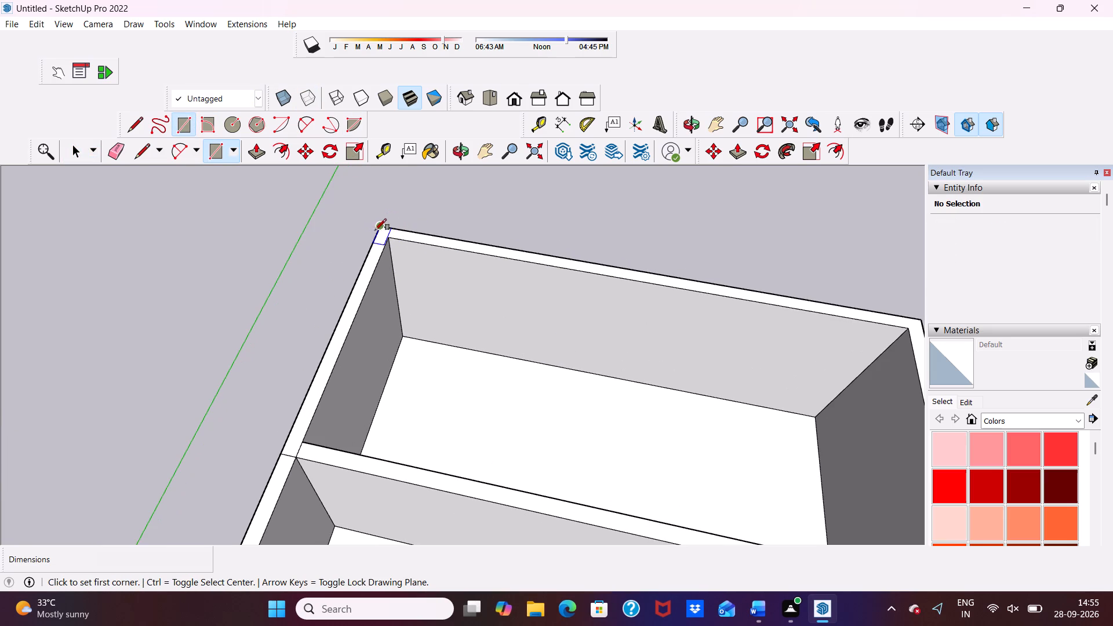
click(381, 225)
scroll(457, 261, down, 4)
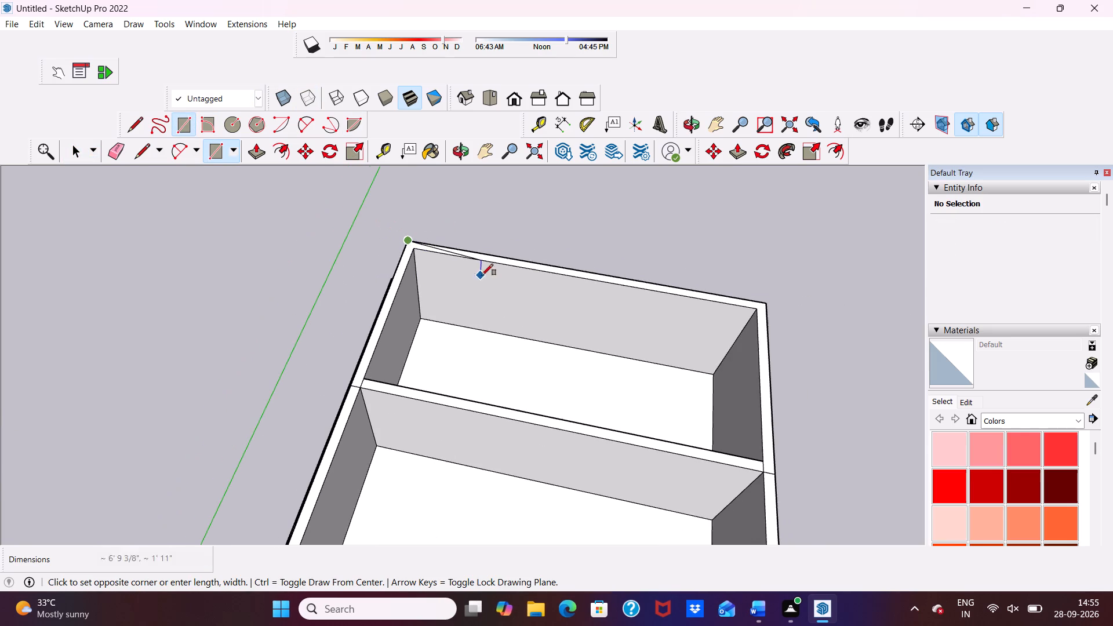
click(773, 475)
Draw a 30' by 15' rectangle over the front room, from the partition's outer end to the opposite front corner of the side wall.
scroll(690, 341, down, 4)
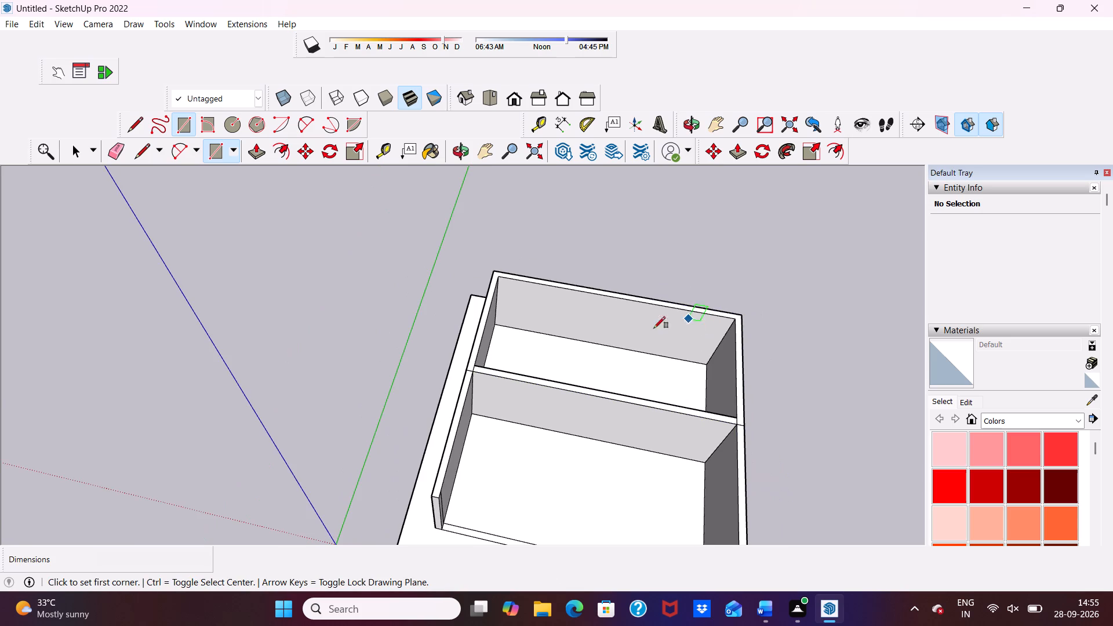
scroll(500, 363, up, 8)
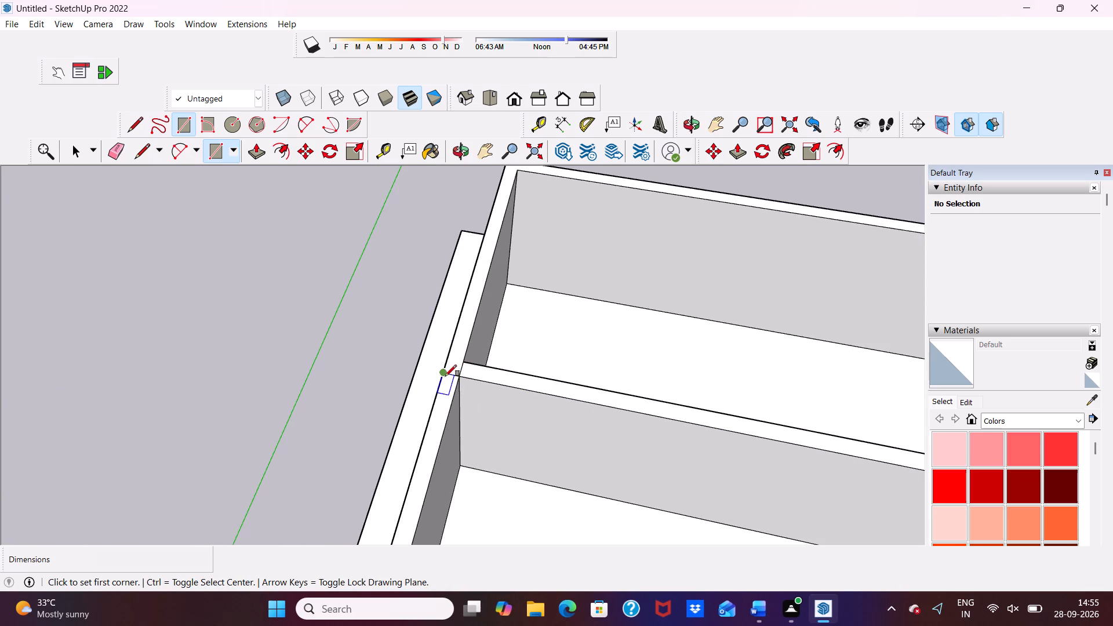
click(445, 372)
scroll(515, 316, down, 5)
scroll(646, 338, down, 3)
scroll(789, 396, down, 5)
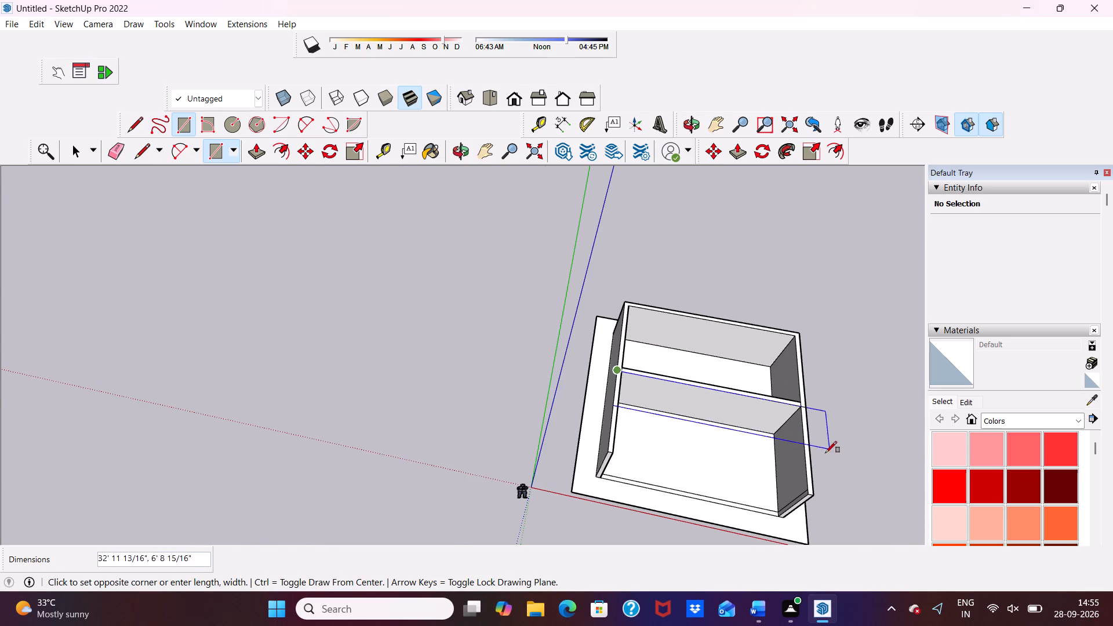
scroll(809, 494, up, 3)
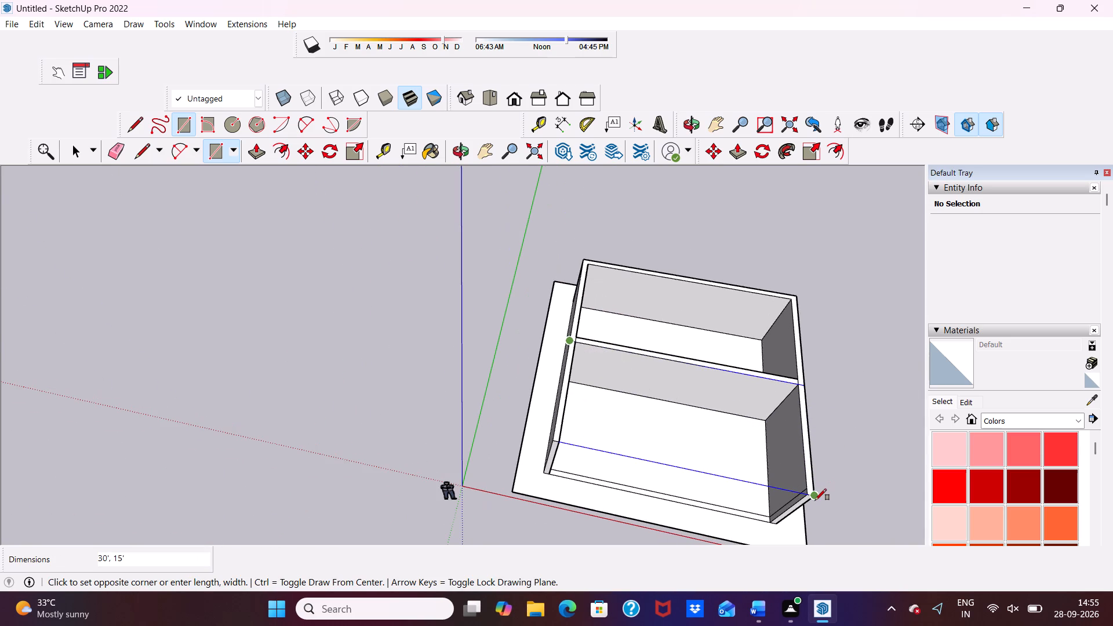
click(815, 500)
key(space)
Delete the vertical face that closes the front opening between the two side walls.
scroll(664, 372, up, 4)
scroll(667, 381, down, 3)
middle_drag(665, 401, 634, 159)
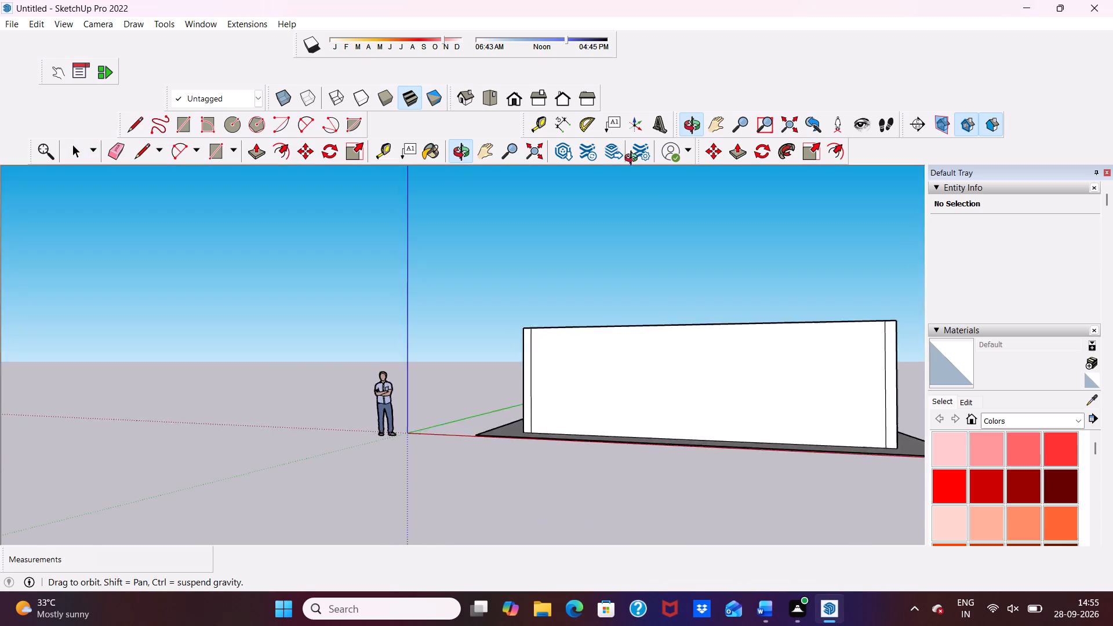
middle_drag(634, 159, 629, 195)
click(632, 394)
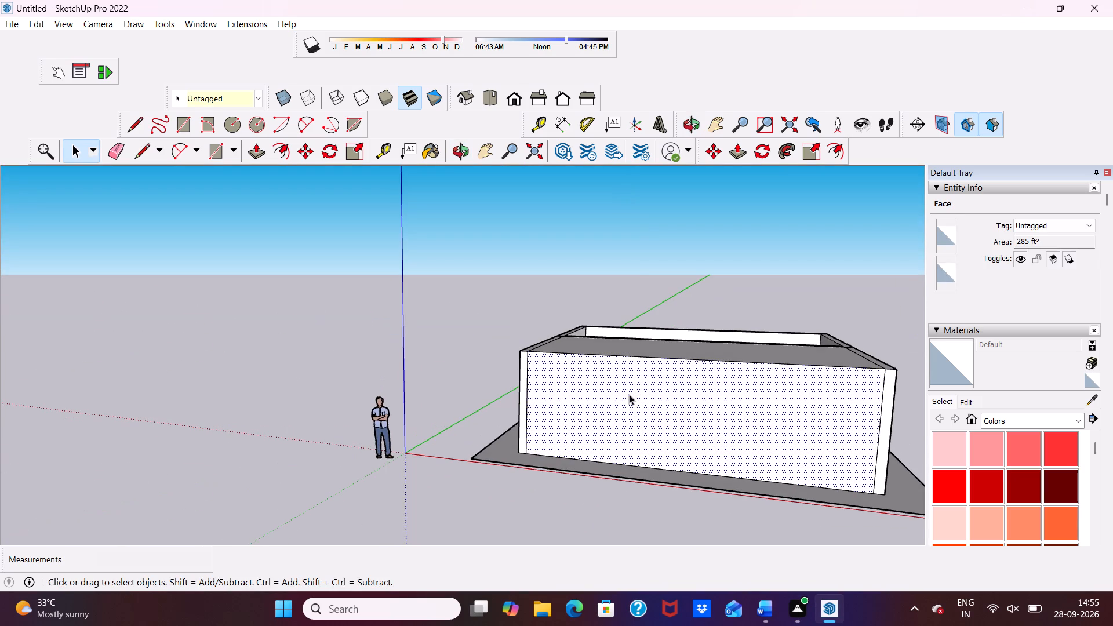
key(Delete)
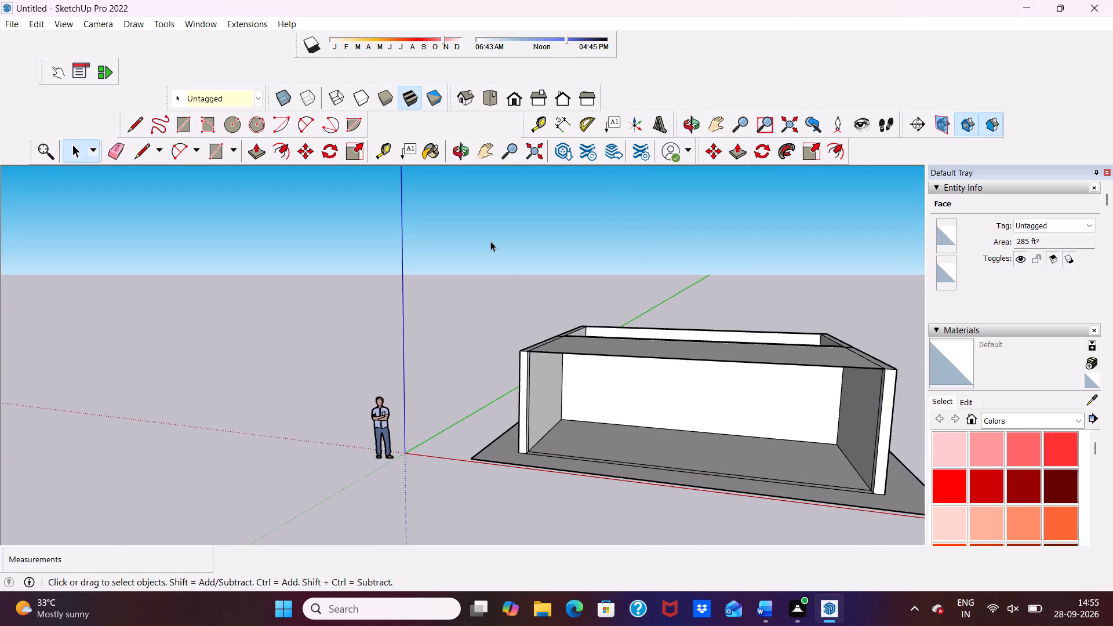
Extrude the face covering the front room upward by 1' to form a roof slab.
scroll(947, 356, down, 1)
scroll(517, 248, up, 2)
scroll(503, 247, down, 8)
middle_drag(609, 230, 623, 281)
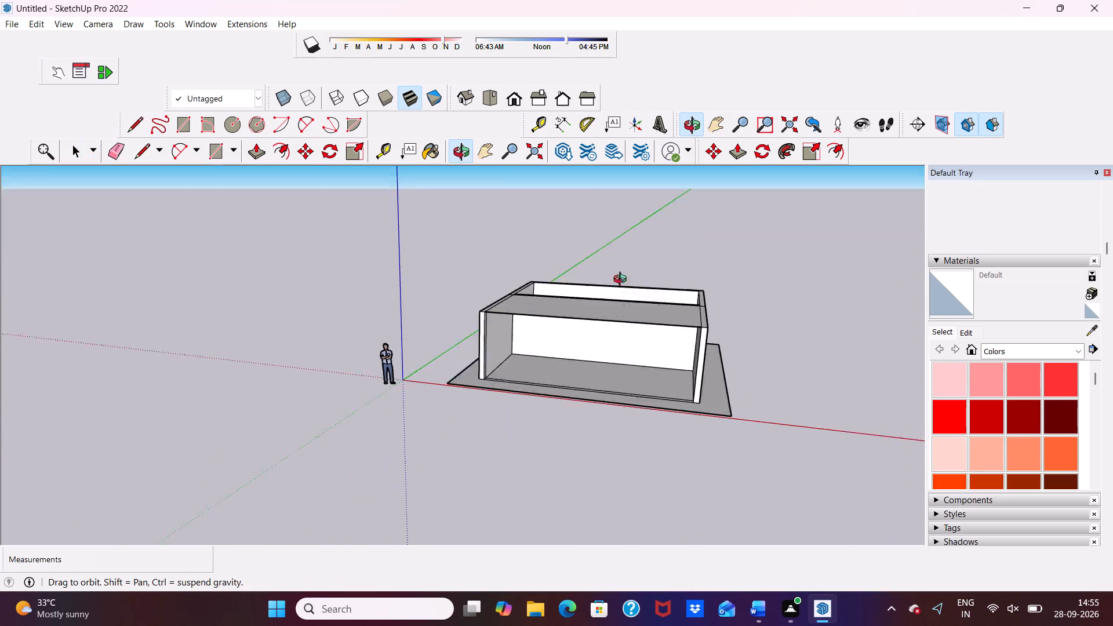
middle_drag(623, 281, 633, 390)
scroll(623, 334, up, 6)
scroll(513, 273, up, 4)
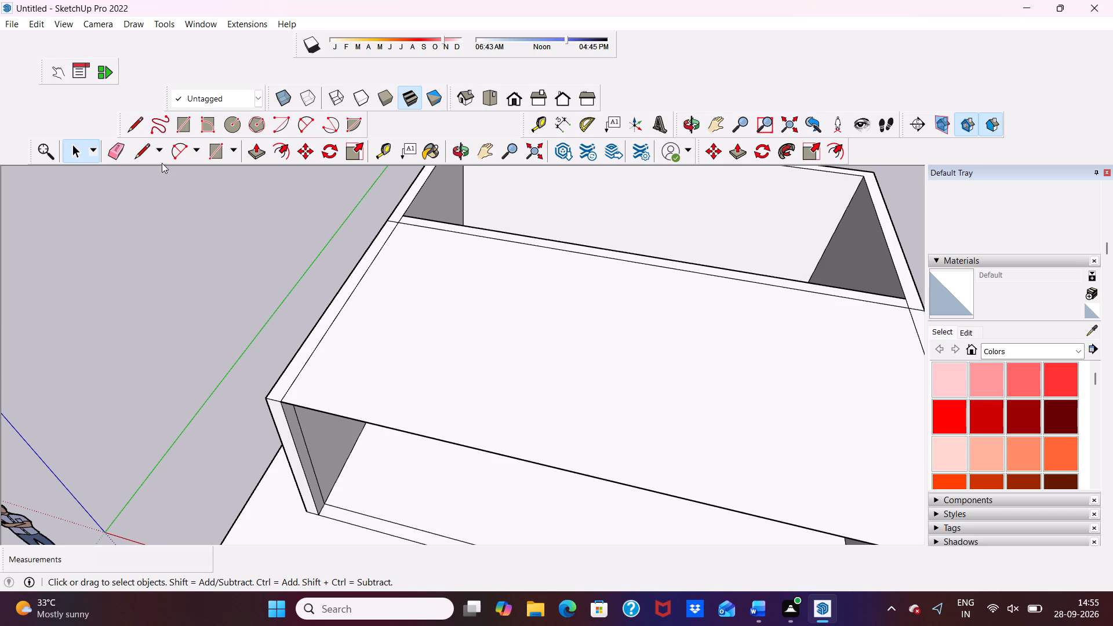
click(464, 290)
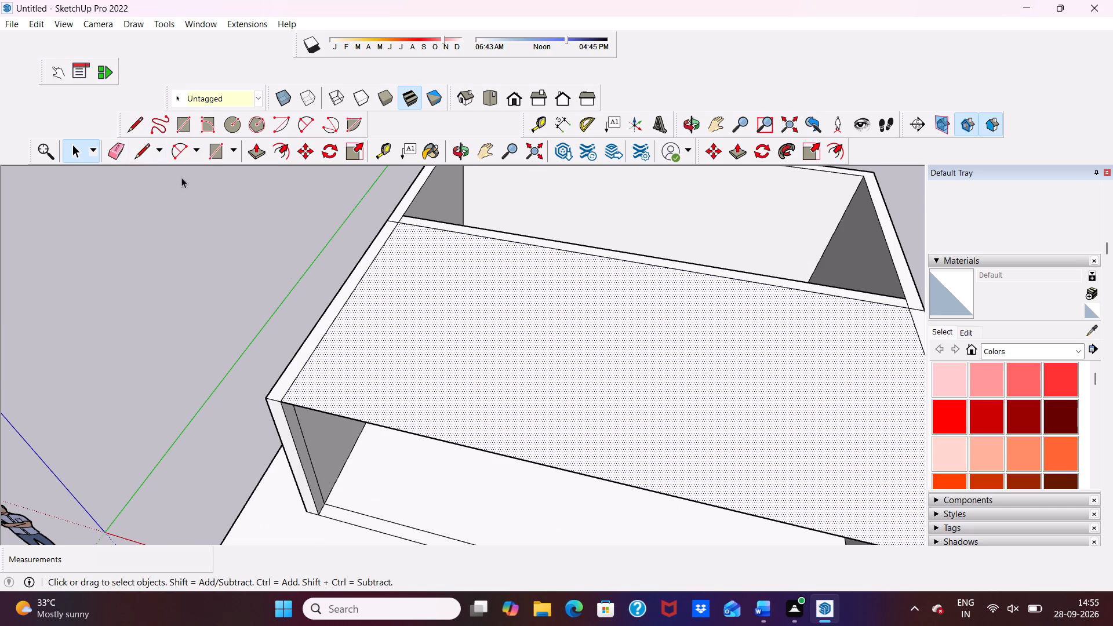
click(257, 152)
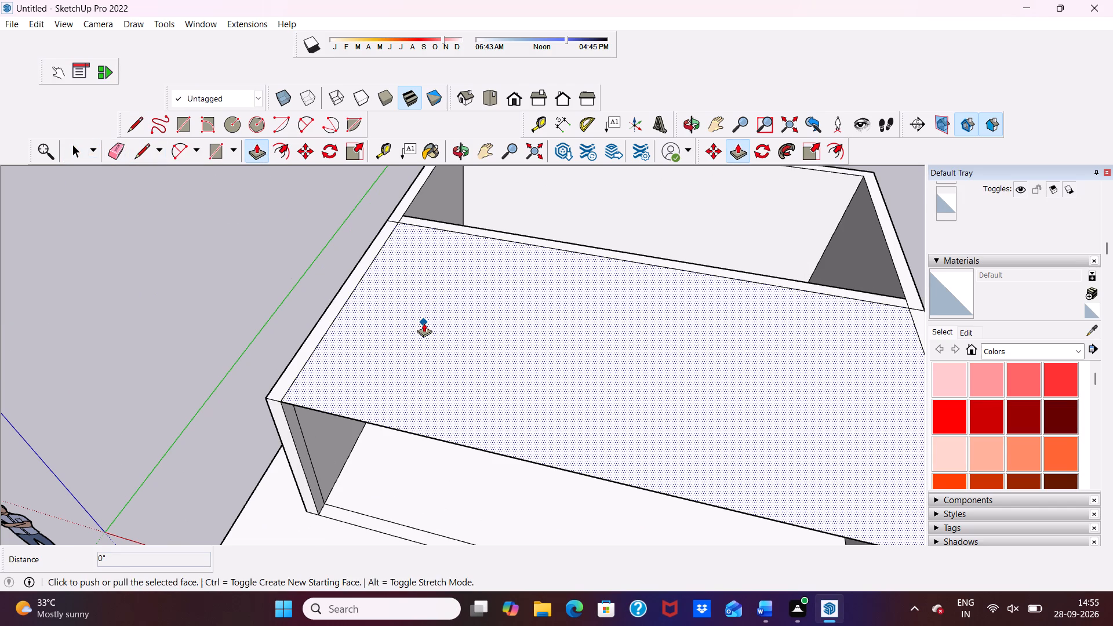
click(424, 323)
scroll(424, 324, down, 3)
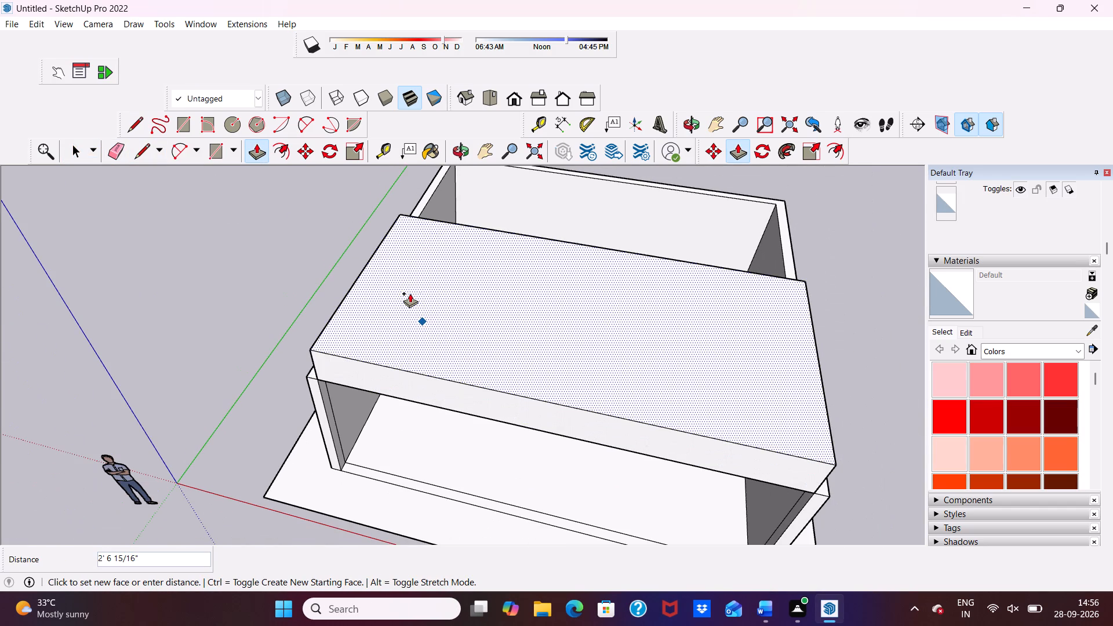
text(1')
key(Return)
Erase the short vertical line near the front corner on one side face of the roof slab.
scroll(410, 293, down, 7)
middle_drag(516, 347, 298, 293)
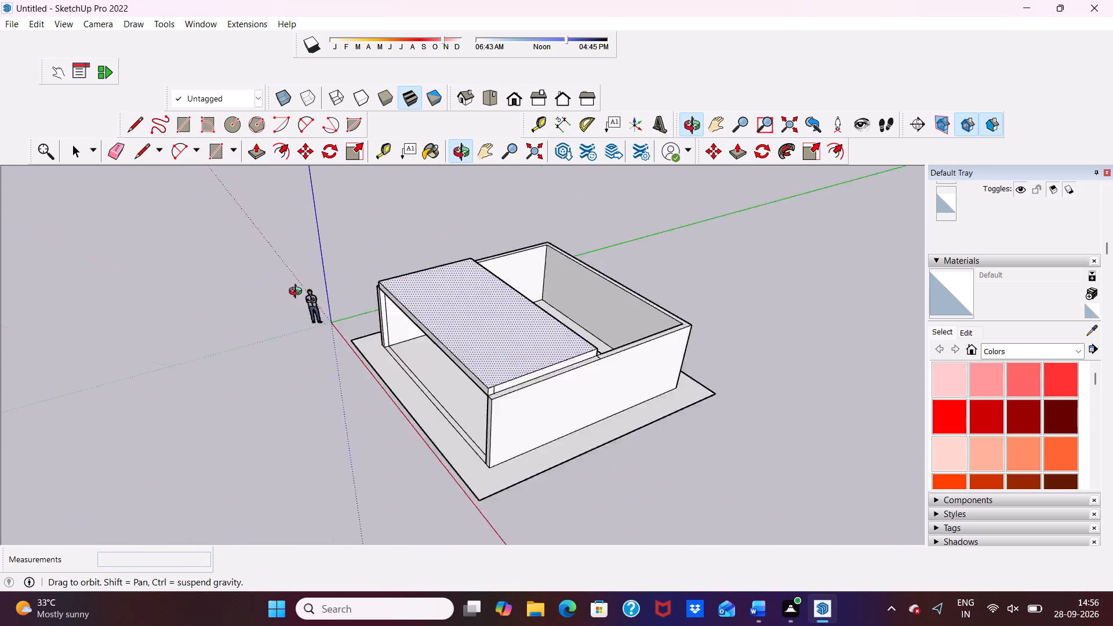
middle_drag(298, 293, 153, 228)
scroll(365, 330, up, 6)
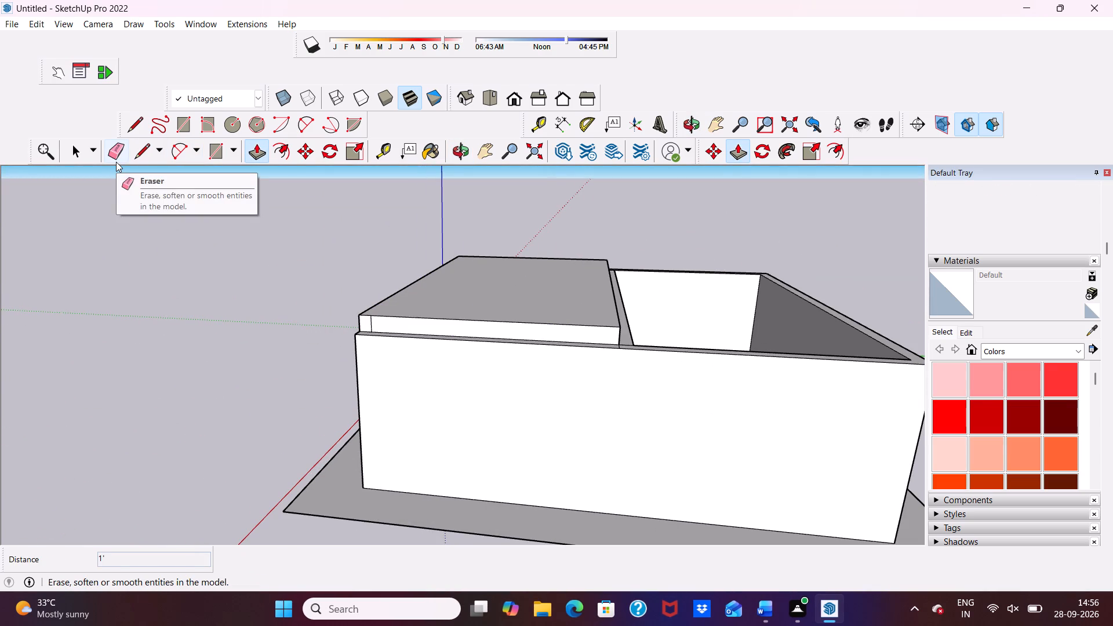
click(119, 161)
scroll(245, 265, up, 4)
scroll(397, 277, up, 5)
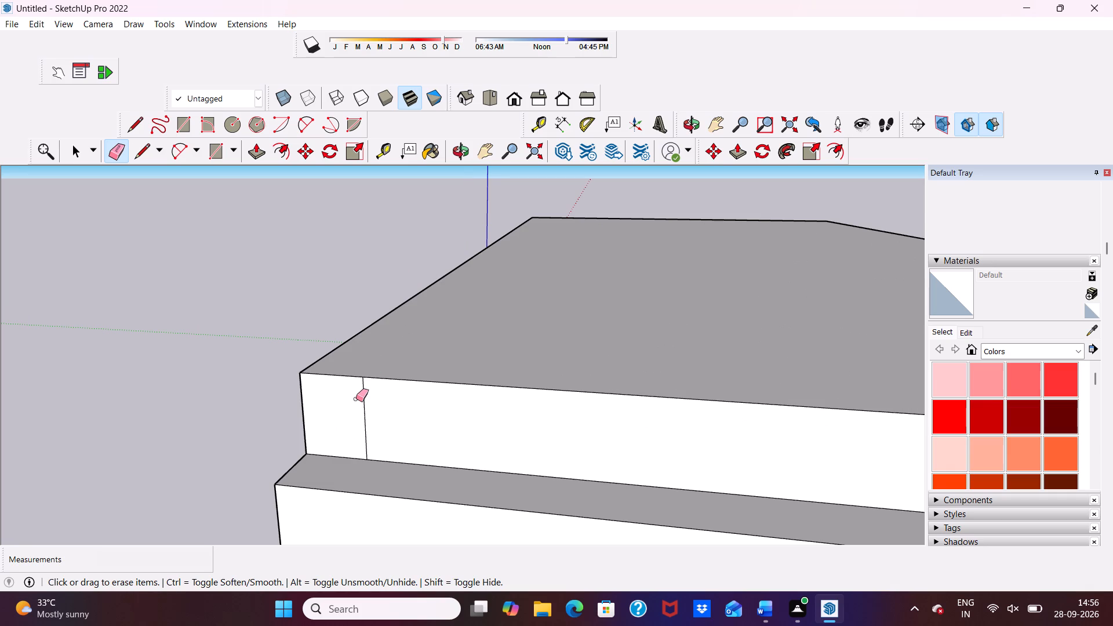
scroll(352, 399, up, 3)
click(368, 390)
scroll(200, 337, down, 16)
scroll(367, 299, up, 8)
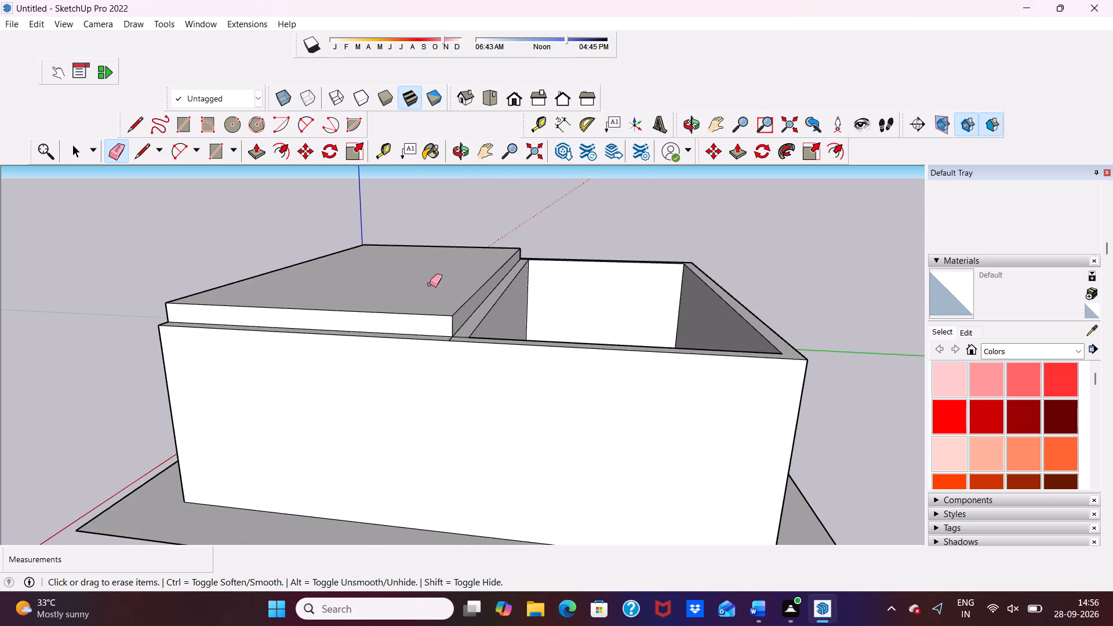
Erase the short vertical line near the front corner on the roof slab's side face nearest the scale figure.
scroll(430, 284, down, 4)
middle_drag(468, 297, 124, 427)
scroll(490, 274, up, 2)
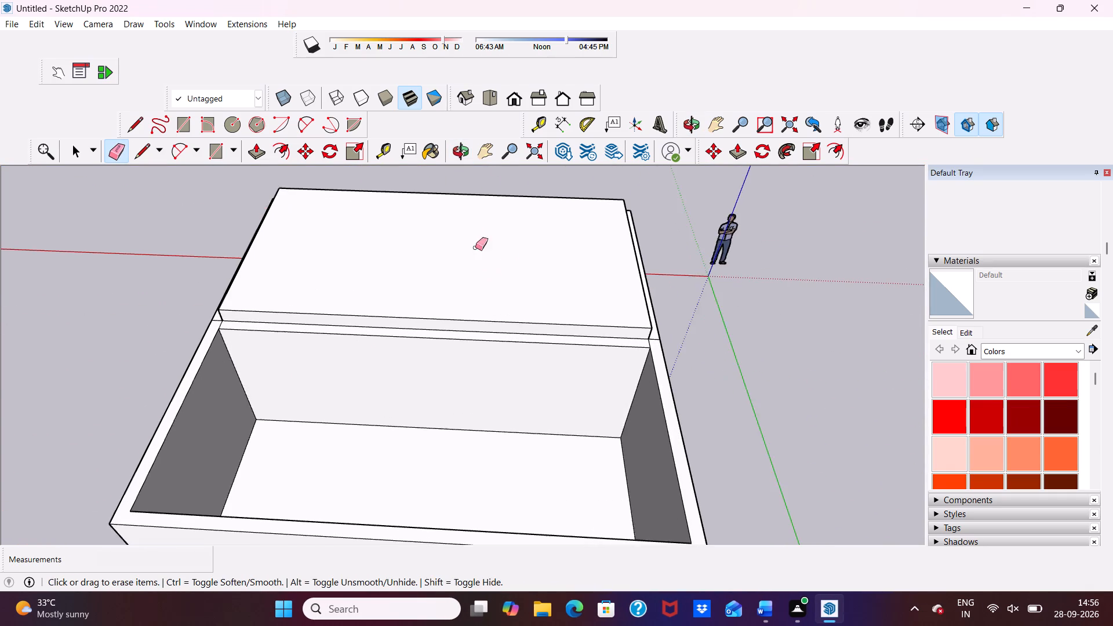
scroll(448, 191, down, 4)
scroll(214, 0, down, 4)
scroll(318, 52, down, 2)
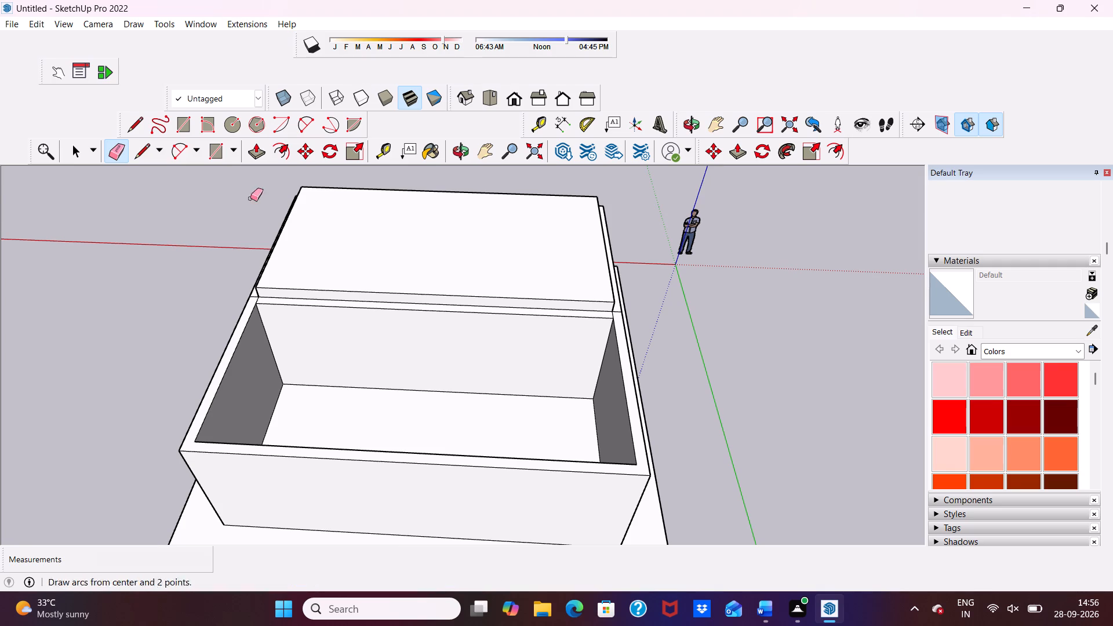
scroll(323, 270, down, 4)
middle_drag(359, 264, 97, 219)
scroll(554, 354, up, 4)
scroll(621, 251, up, 7)
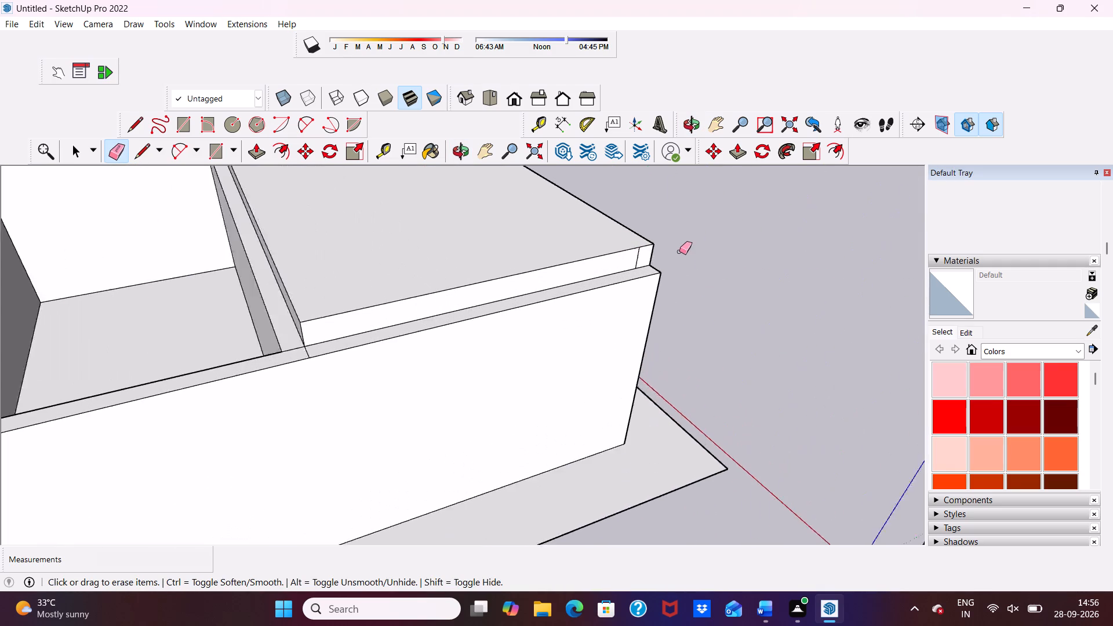
scroll(679, 252, up, 2)
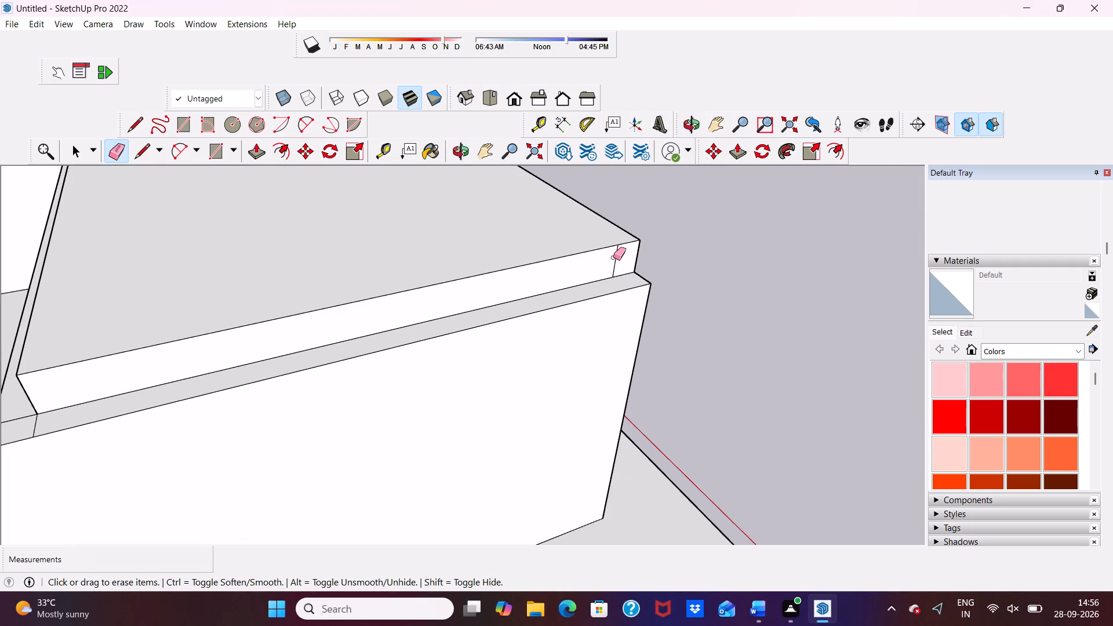
click(617, 256)
Push/Pull the slab's side face nearest the scale figure outward by 9", flush with the outer face of the side wall.
scroll(612, 257, down, 3)
key(space)
click(256, 156)
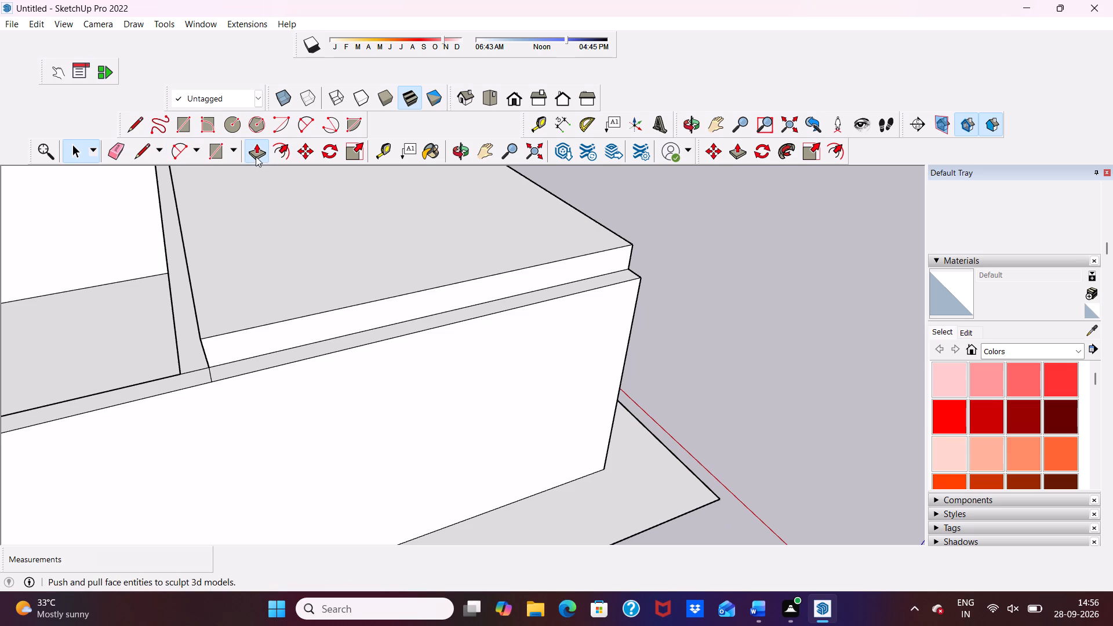
scroll(332, 316, up, 4)
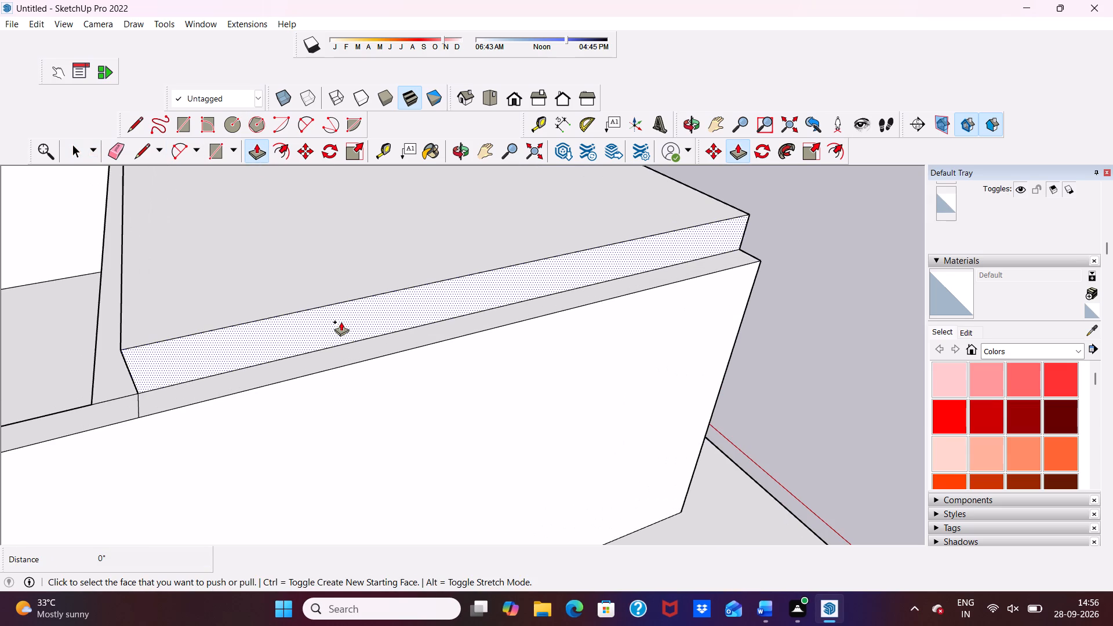
click(341, 322)
scroll(368, 343, down, 4)
middle_drag(368, 343, 354, 145)
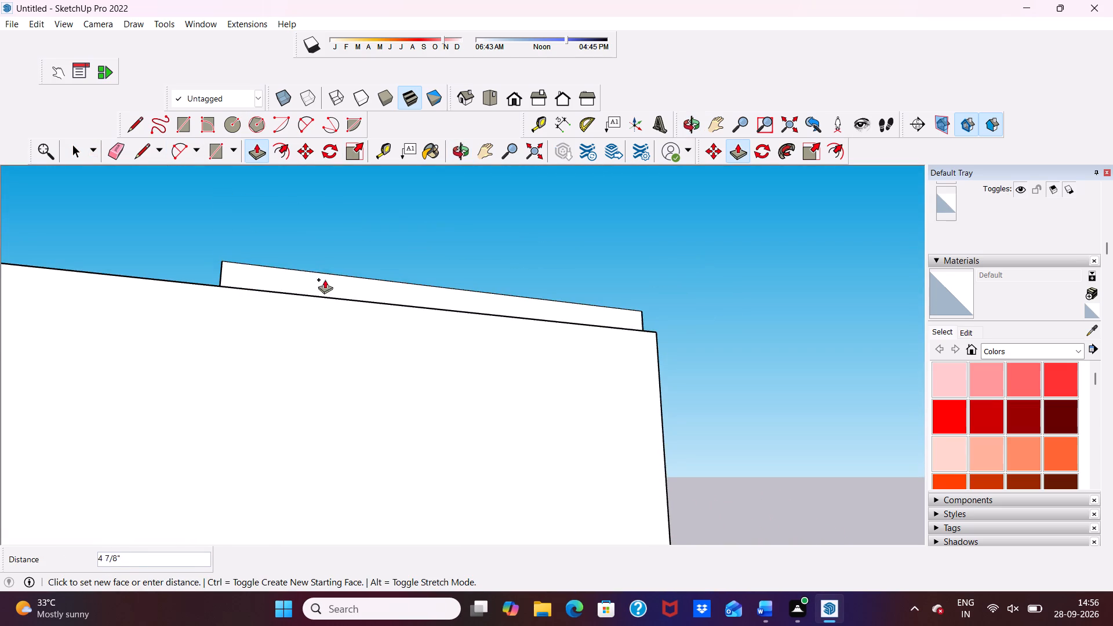
click(271, 319)
Push/Pull the roof slab's inner edge face 15' over the open back room to the rear wall.
scroll(303, 230, down, 4)
middle_drag(302, 236, 594, 398)
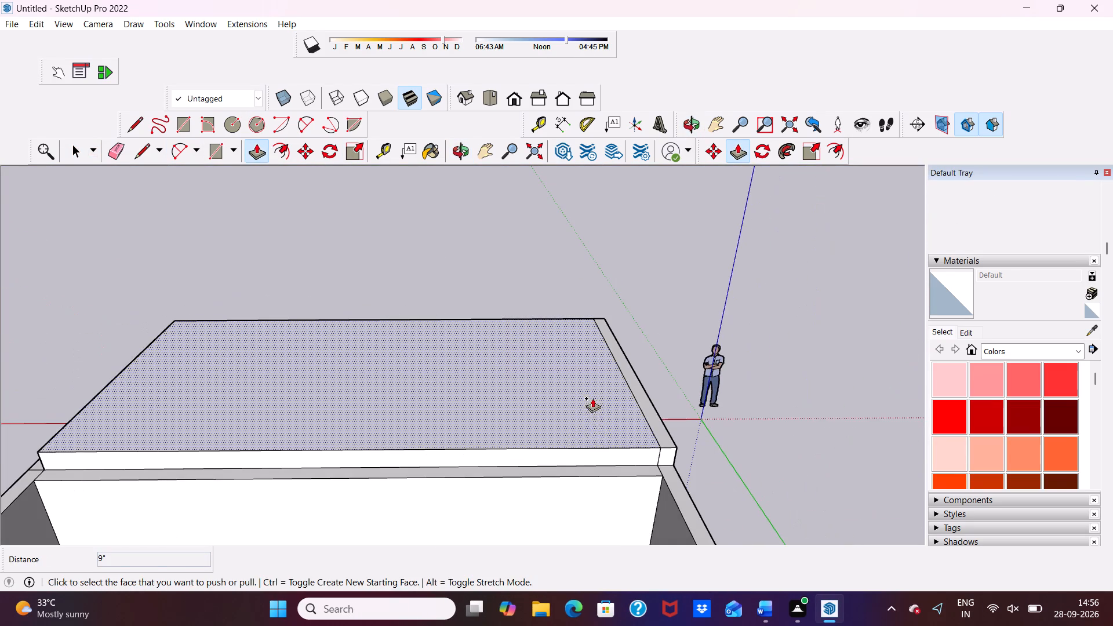
scroll(573, 436, up, 4)
scroll(483, 449, down, 6)
scroll(284, 254, up, 1)
scroll(308, 277, down, 3)
scroll(337, 401, up, 5)
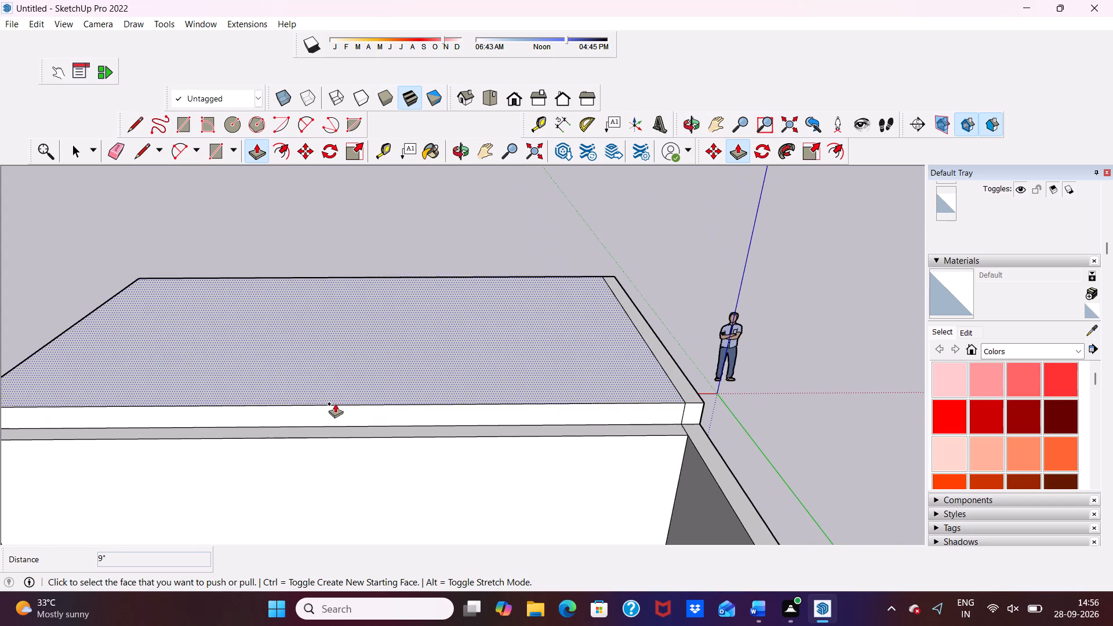
click(330, 410)
scroll(330, 410, down, 16)
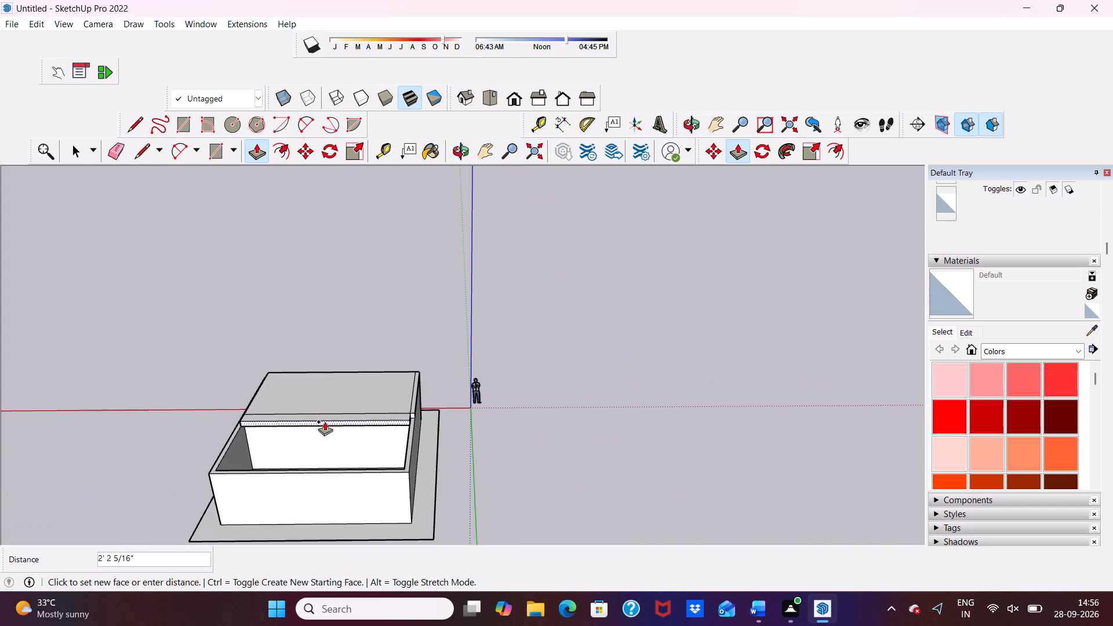
middle_drag(315, 475, 337, 370)
scroll(334, 384, up, 2)
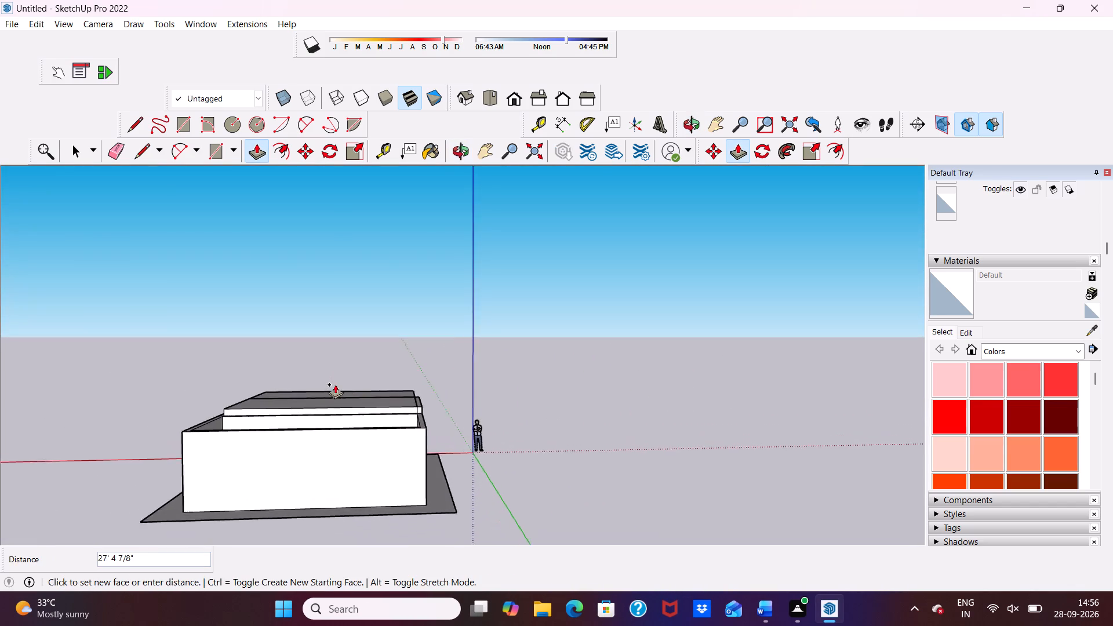
scroll(335, 384, up, 2)
scroll(334, 439, up, 4)
click(336, 460)
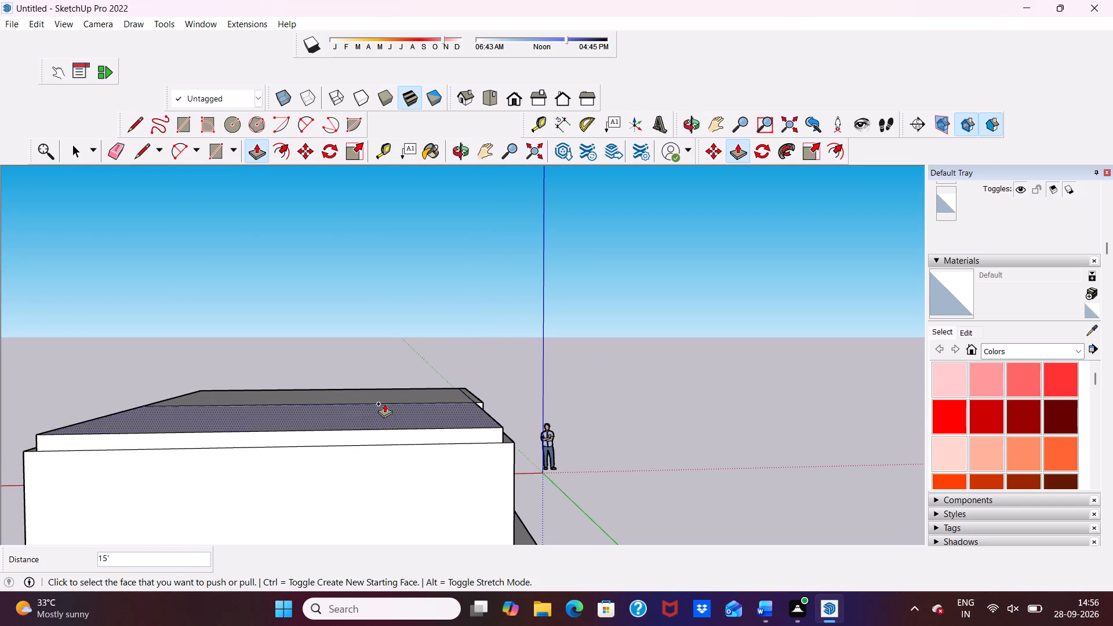
Push/Pull the rear slab portion's side face nearest the scale figure outward by 9", flush with the side wall.
scroll(384, 403, down, 1)
middle_drag(384, 403, 264, 418)
scroll(491, 435, up, 10)
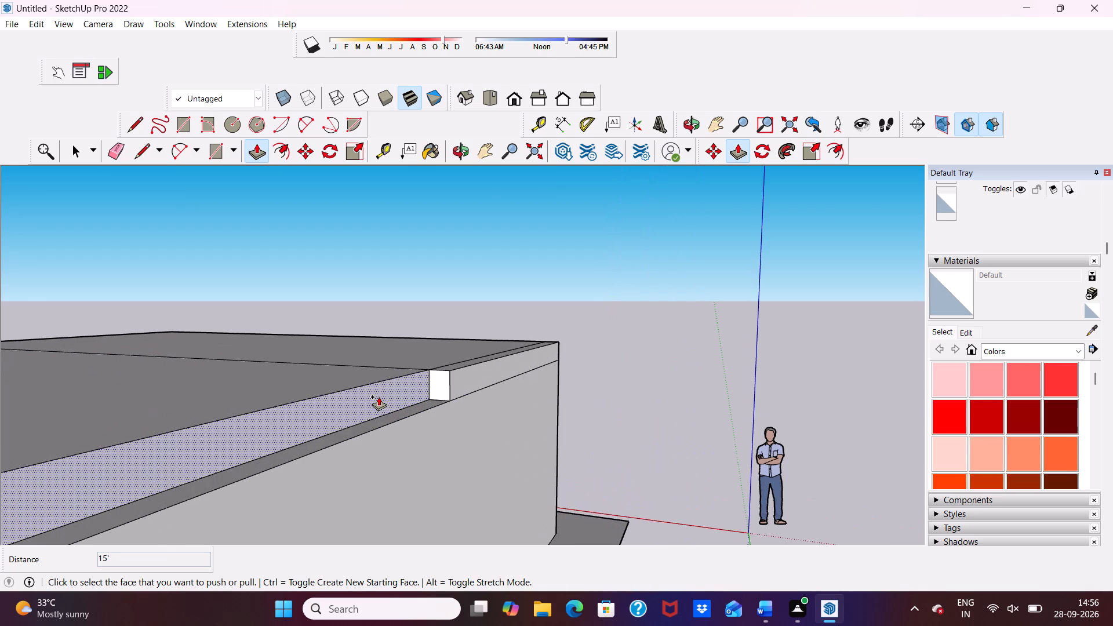
click(379, 396)
click(390, 436)
Push/Pull the rear slab portion's opposite side face outward by 9", flush with the far side wall.
scroll(366, 402, down, 6)
middle_drag(374, 399, 522, 394)
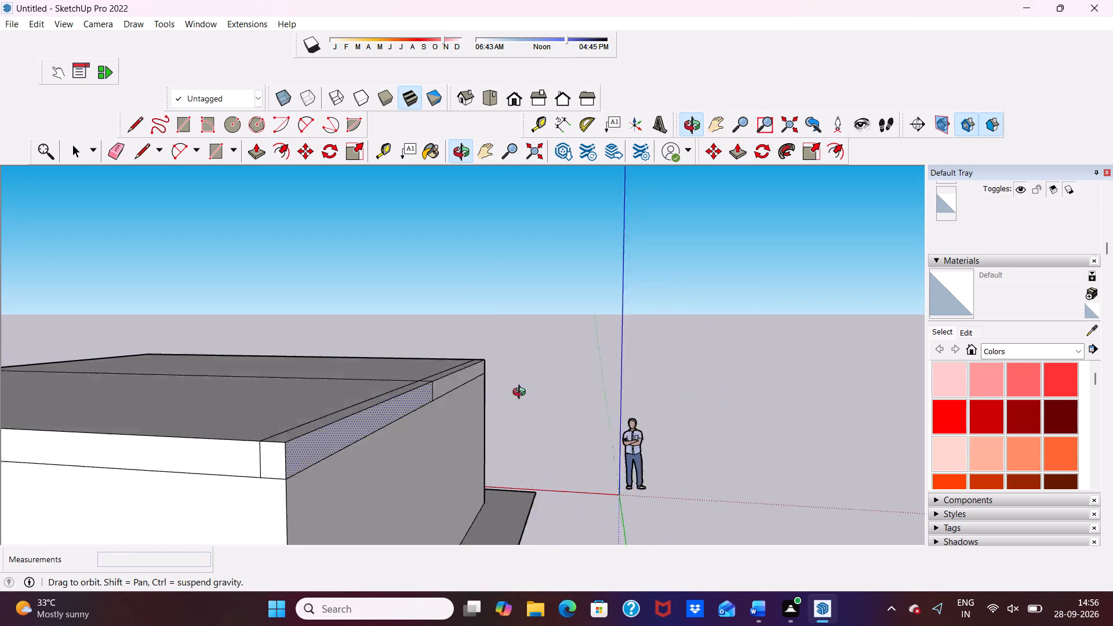
middle_drag(522, 394, 681, 420)
scroll(569, 367, down, 9)
middle_drag(343, 453, 487, 430)
scroll(544, 452, up, 2)
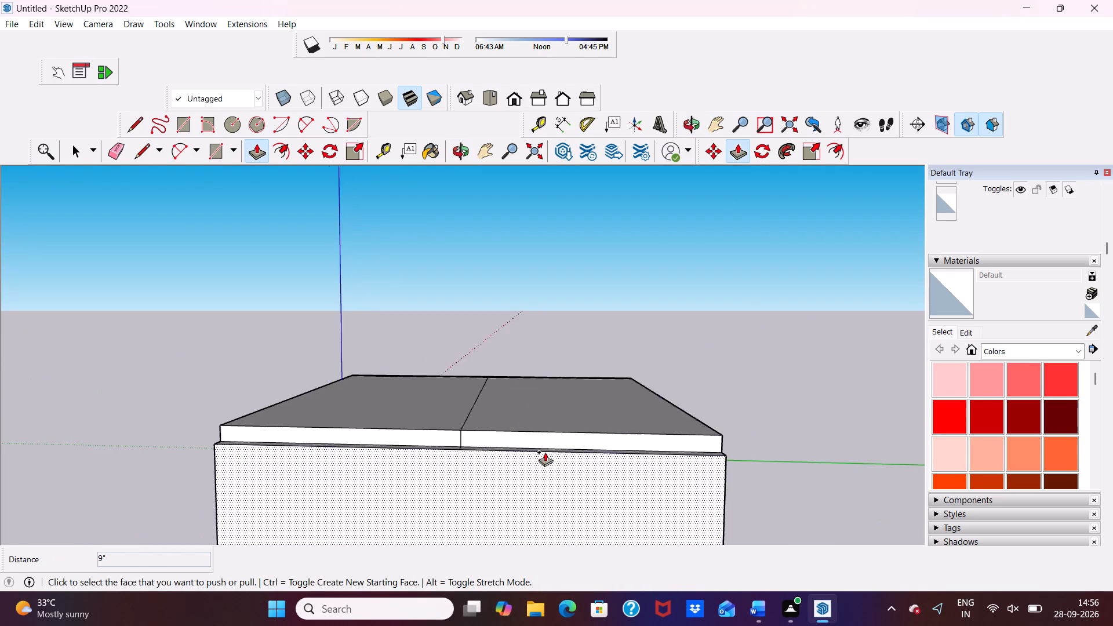
scroll(545, 452, up, 8)
click(552, 427)
middle_drag(456, 452, 459, 454)
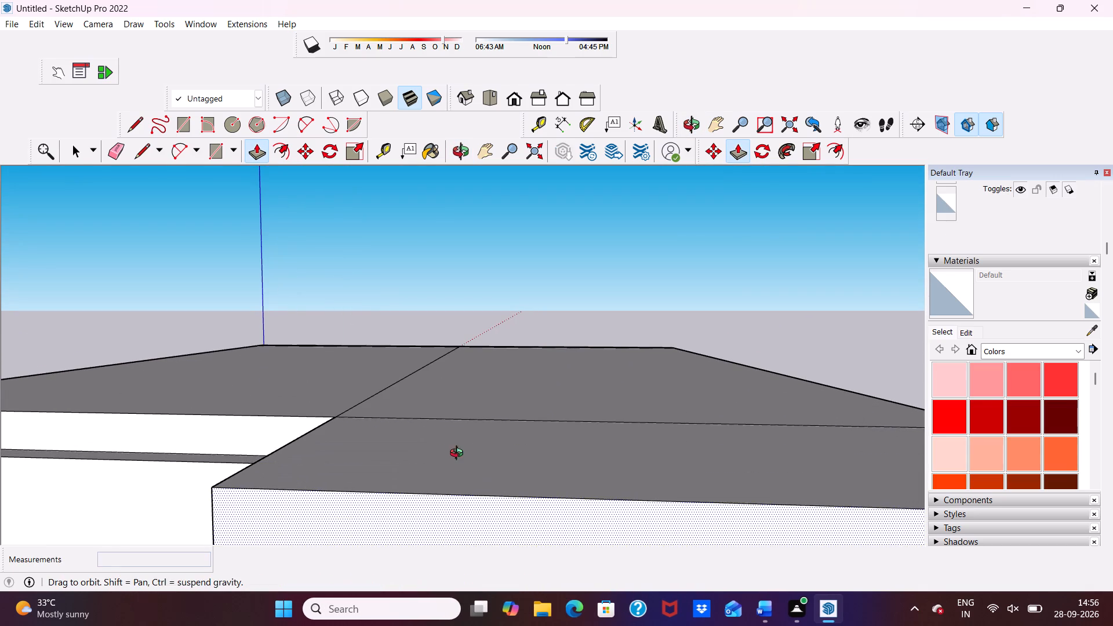
middle_drag(459, 454, 492, 354)
click(406, 476)
scroll(412, 367, down, 4)
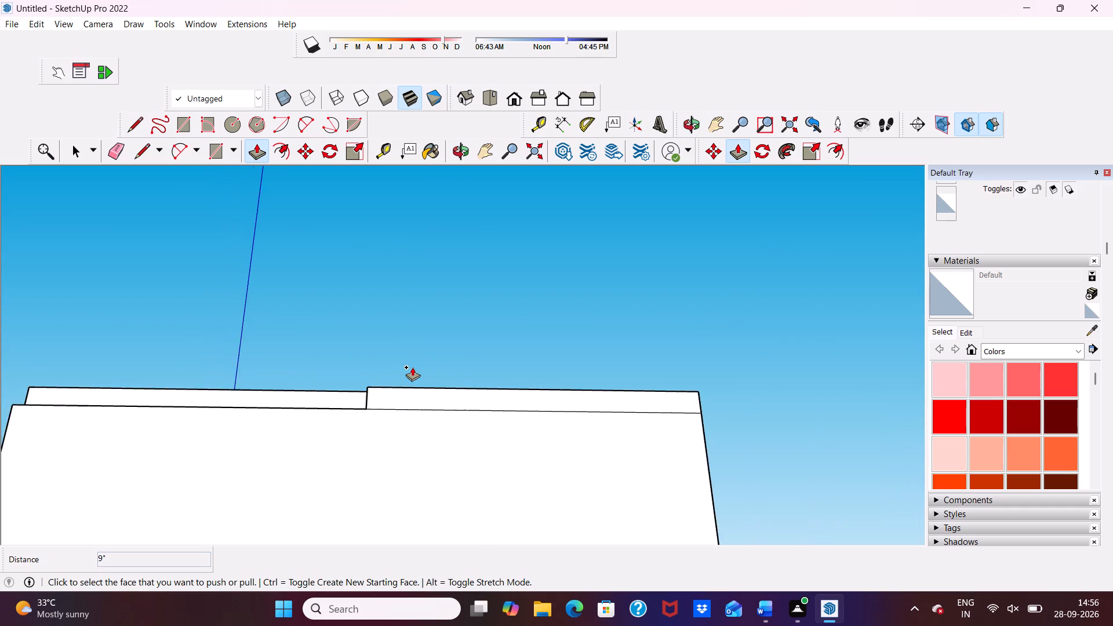
Push/Pull the front slab portion's recessed face on the far side outward by 9", flush with the side wall.
middle_drag(412, 367, 537, 457)
scroll(470, 424, down, 3)
scroll(475, 409, up, 1)
scroll(477, 404, down, 5)
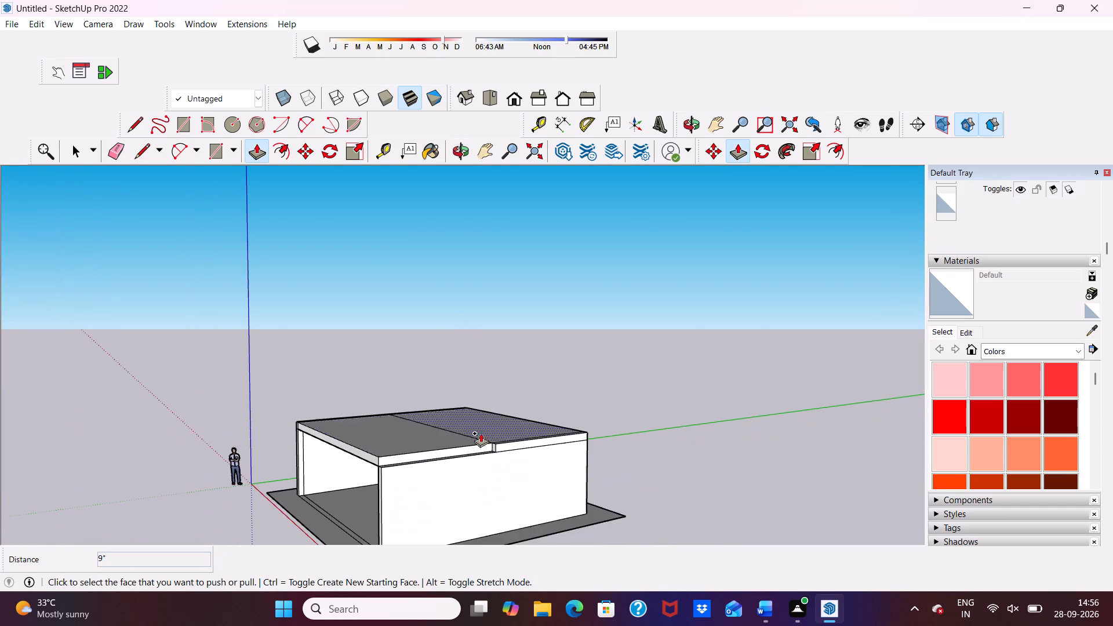
scroll(468, 486, up, 10)
scroll(459, 434, up, 1)
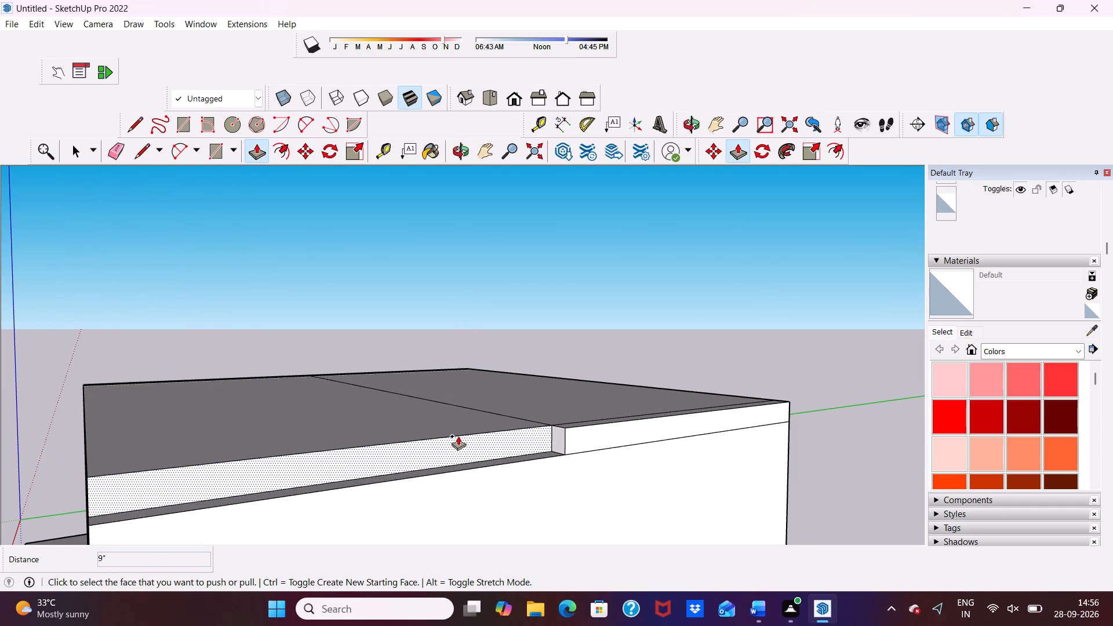
click(458, 436)
scroll(477, 438, down, 5)
middle_drag(510, 468, 468, 358)
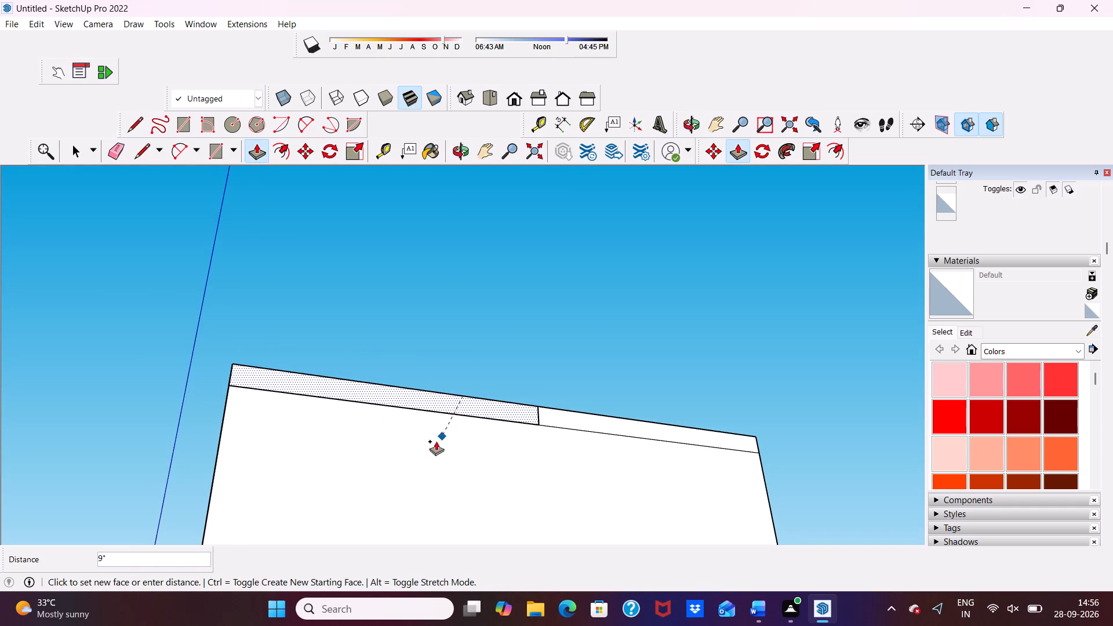
click(432, 444)
Erase the line dividing the front and rear halves across the top of the roof slab.
scroll(468, 304, down, 7)
middle_drag(456, 315, 423, 466)
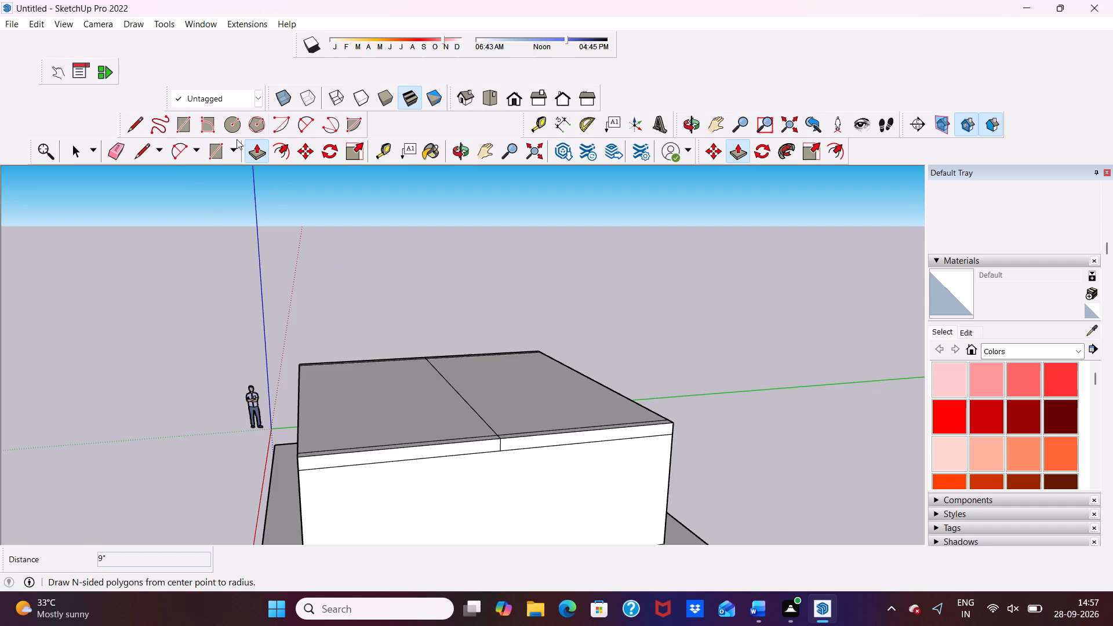
scroll(260, 256, down, 1)
middle_drag(473, 384, 490, 398)
middle_drag(495, 398, 505, 388)
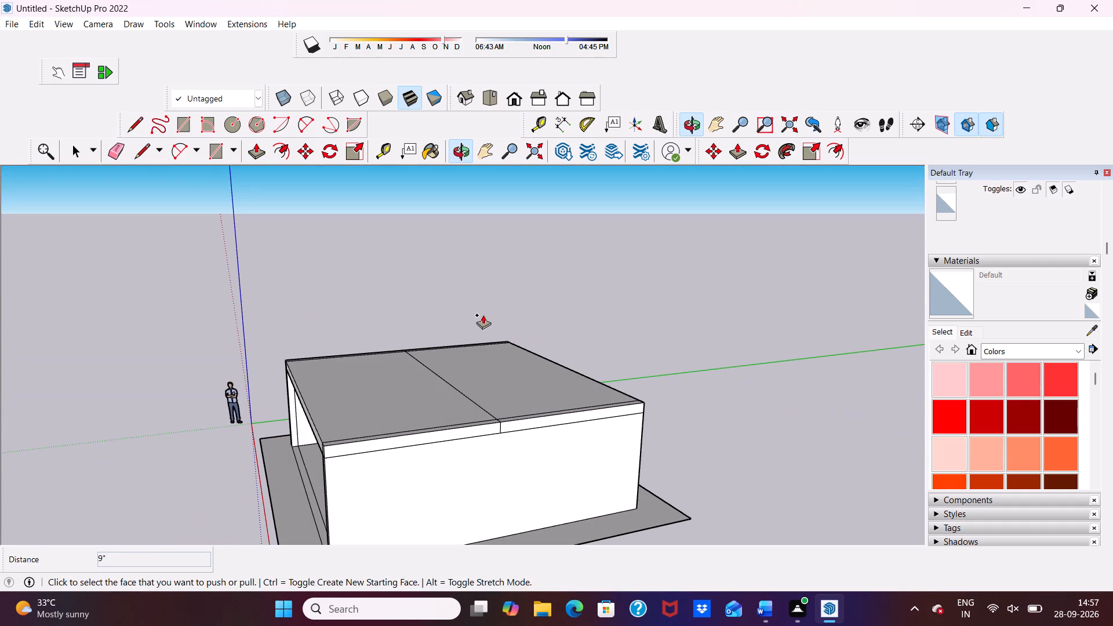
key(space)
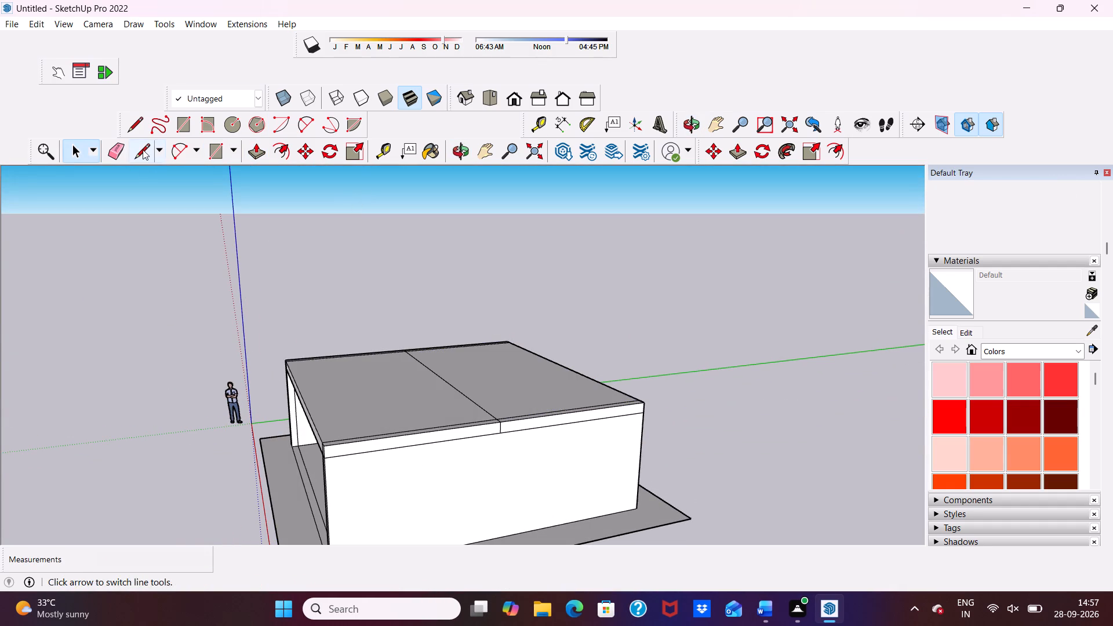
click(110, 155)
scroll(311, 253, up, 5)
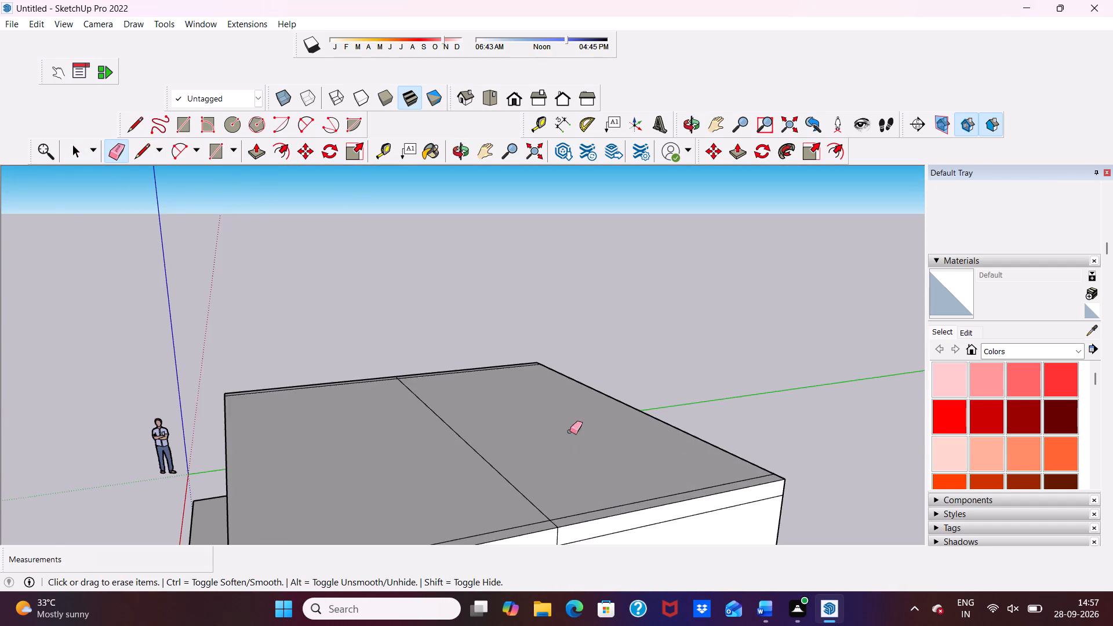
scroll(570, 431, up, 4)
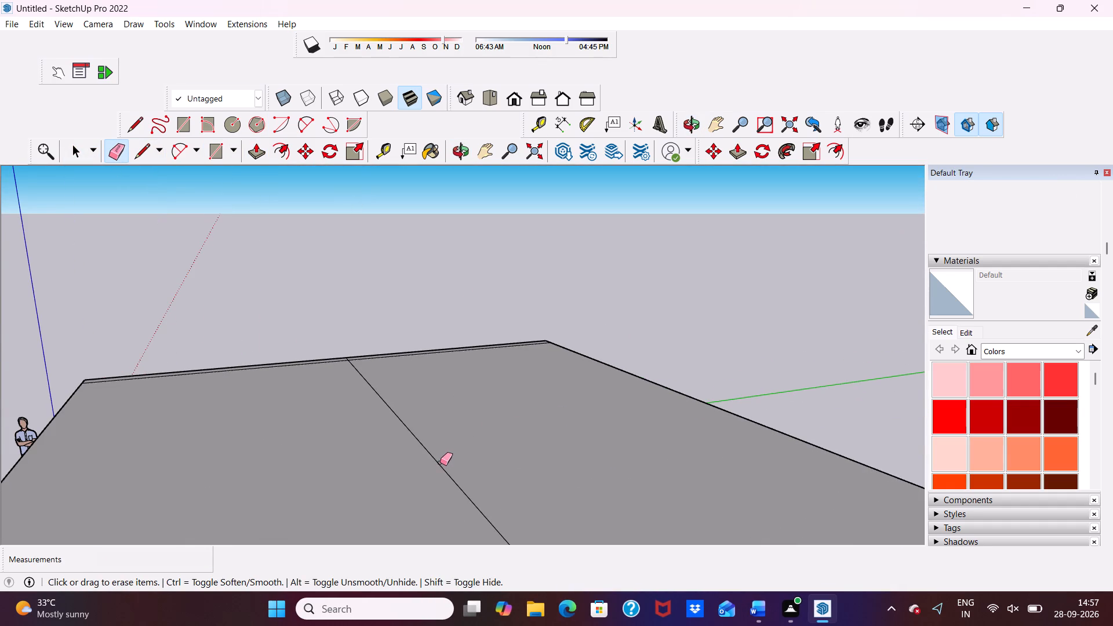
click(440, 463)
Erase the horizontal seam between slab and wall and the short vertical joint line on the far side face.
scroll(421, 424, down, 11)
middle_drag(562, 483, 477, 441)
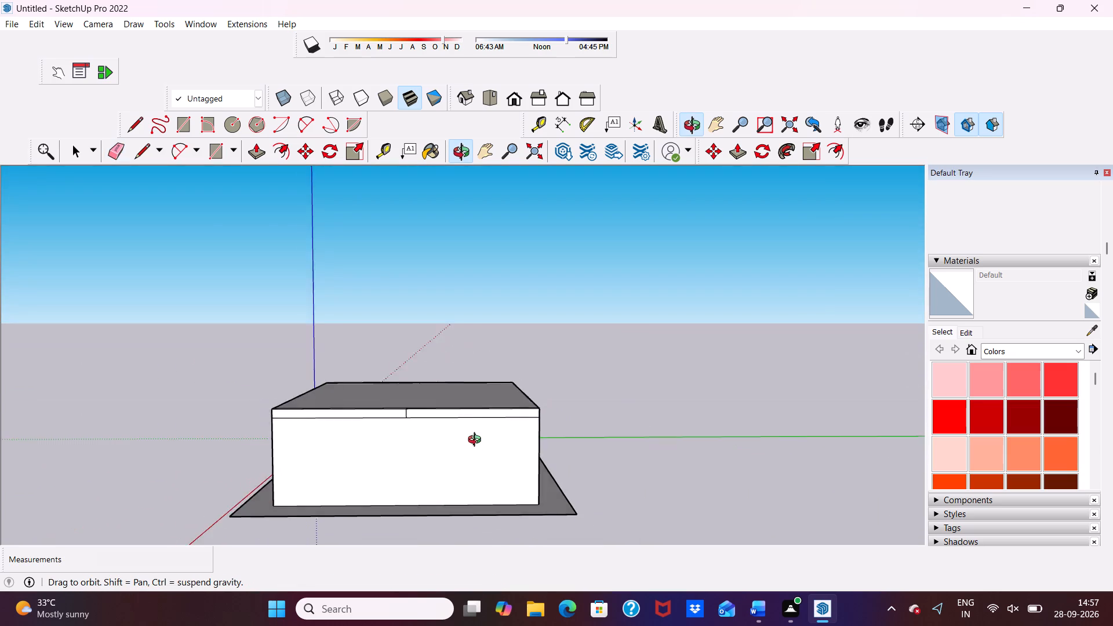
scroll(461, 423, up, 10)
click(461, 416)
scroll(461, 416, down, 4)
scroll(461, 416, up, 4)
click(293, 404)
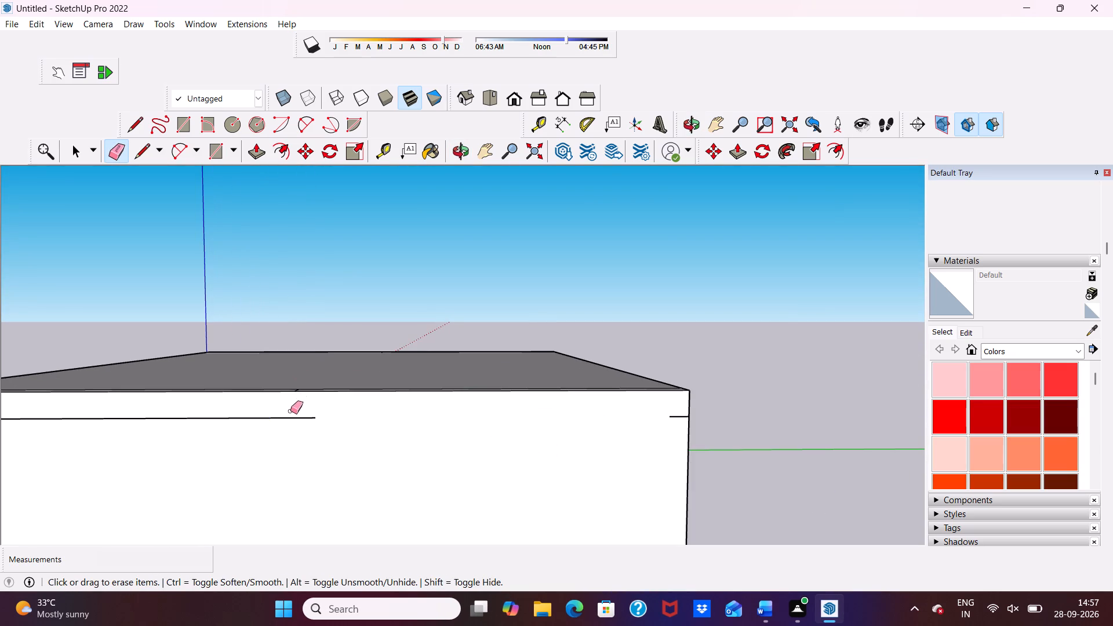
click(293, 417)
scroll(300, 409, down, 6)
middle_drag(396, 401, 635, 396)
scroll(519, 440, up, 9)
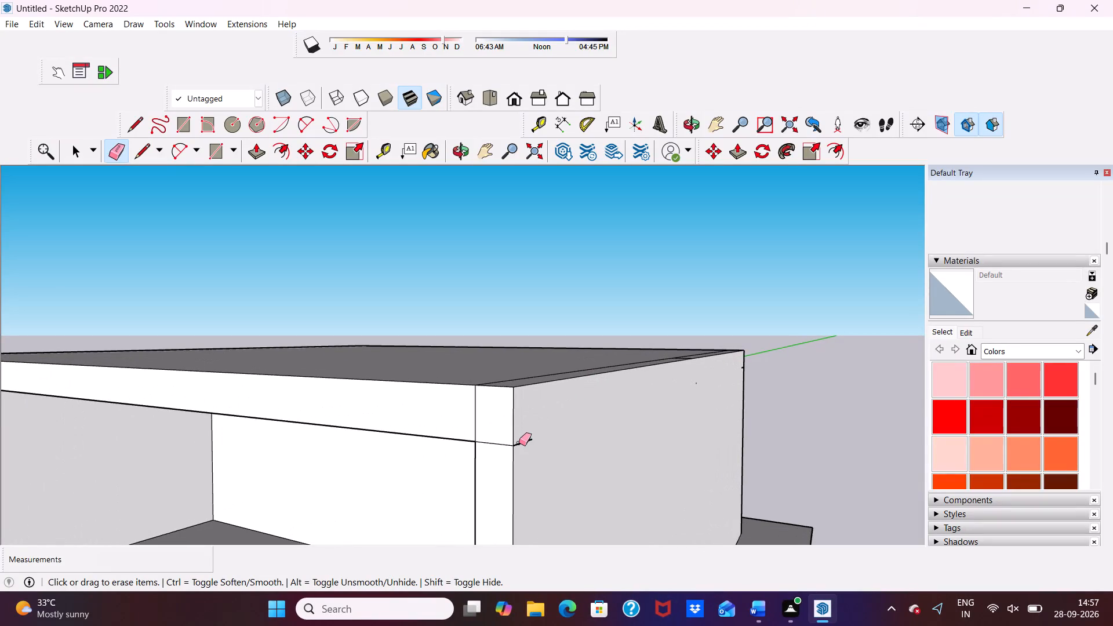
click(520, 445)
Erase the short horizontal and vertical lines at the open front's upper corner where the slab meets the far side wall.
middle_drag(473, 454, 574, 446)
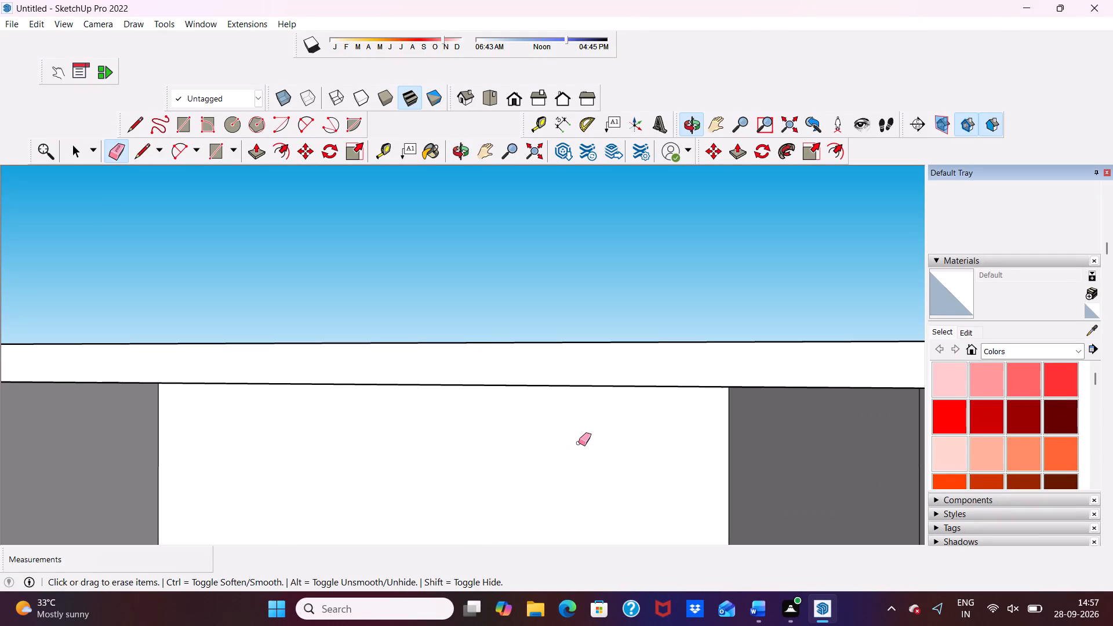
scroll(508, 421, down, 9)
scroll(434, 370, down, 3)
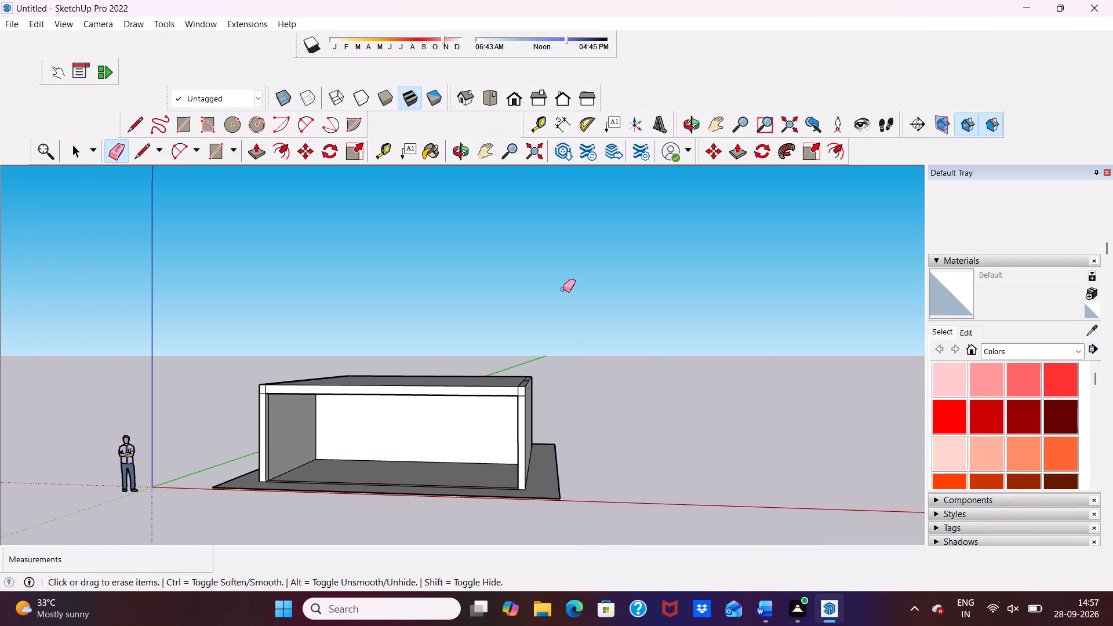
scroll(602, 355, down, 1)
scroll(565, 108, down, 4)
scroll(539, 364, up, 8)
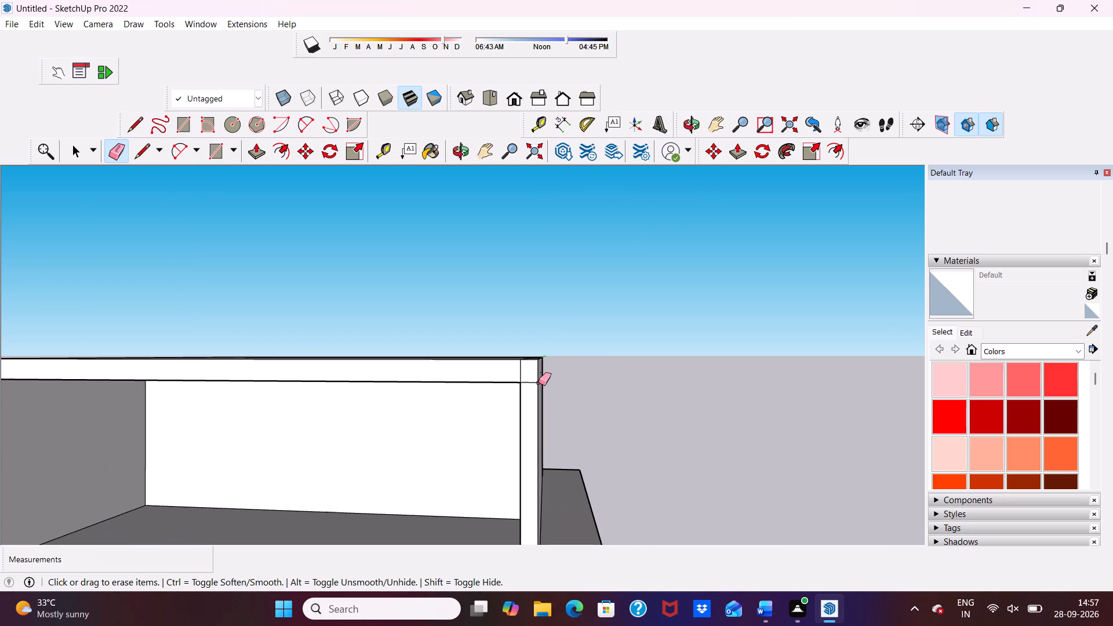
scroll(539, 383, up, 6)
click(525, 388)
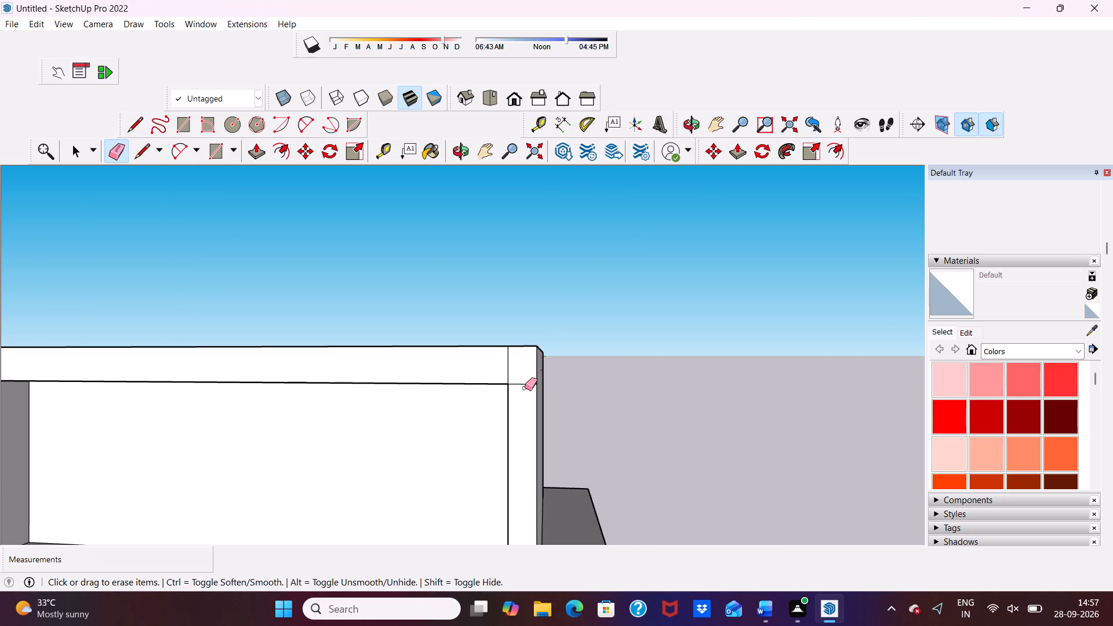
click(529, 383)
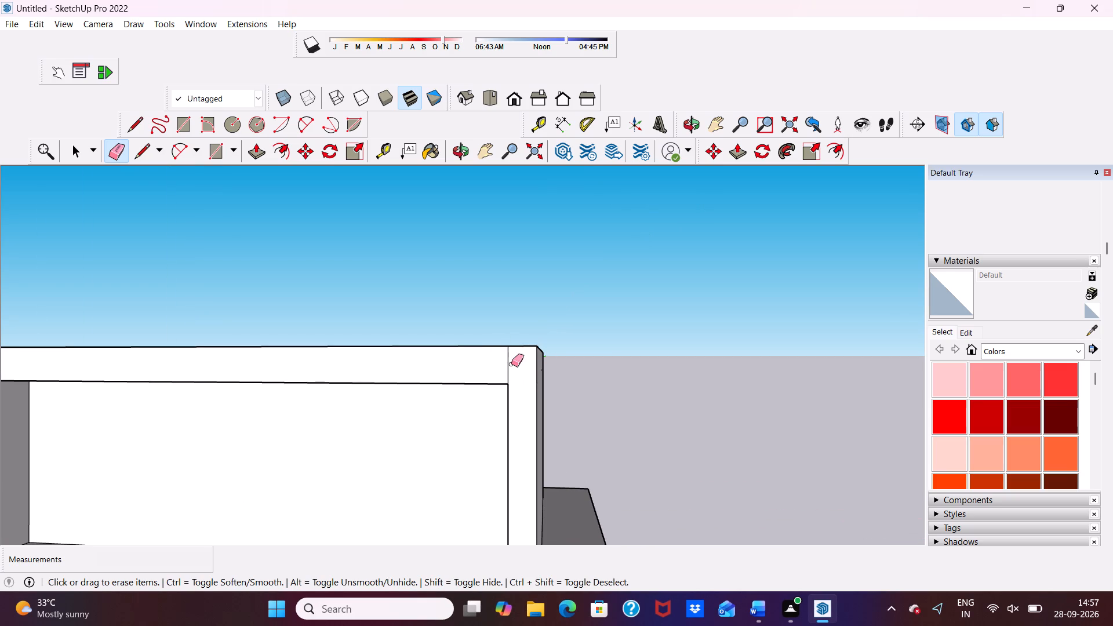
click(505, 355)
scroll(514, 354, down, 8)
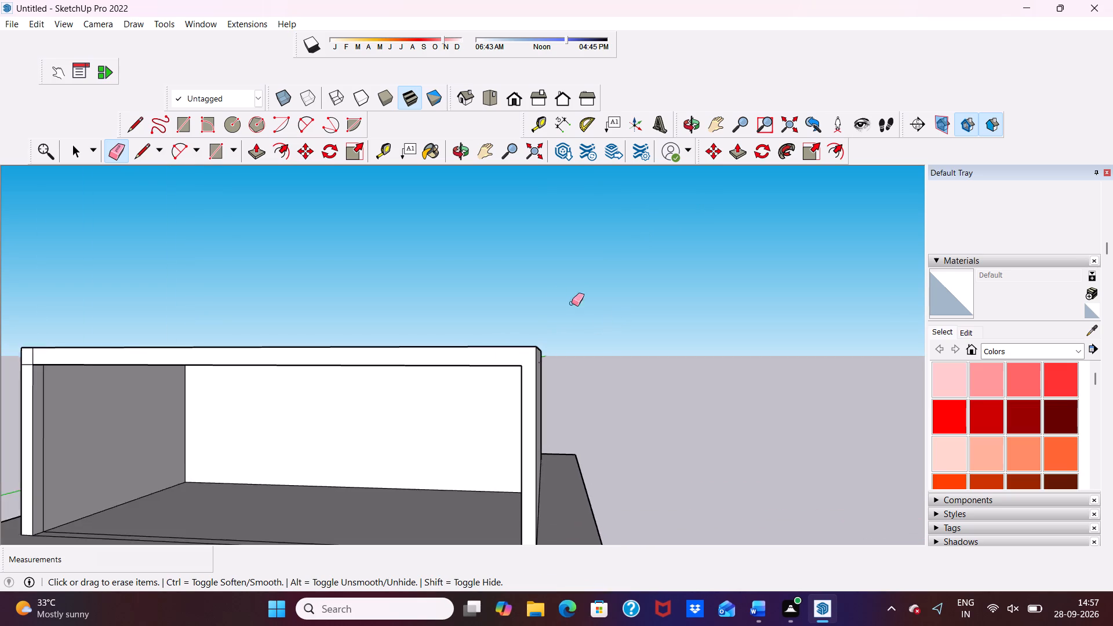
Erase the short vertical and horizontal joint lines at the open front's other upper corner, where the roof slab meets the near side wall.
scroll(572, 303, down, 5)
scroll(233, 380, up, 16)
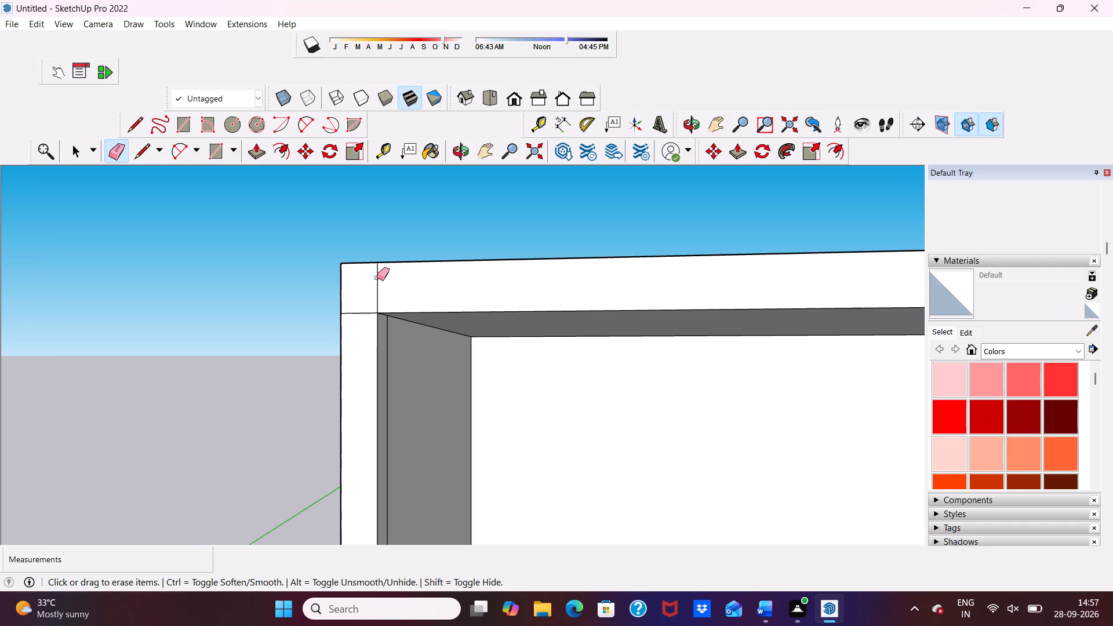
click(377, 278)
scroll(348, 325, up, 3)
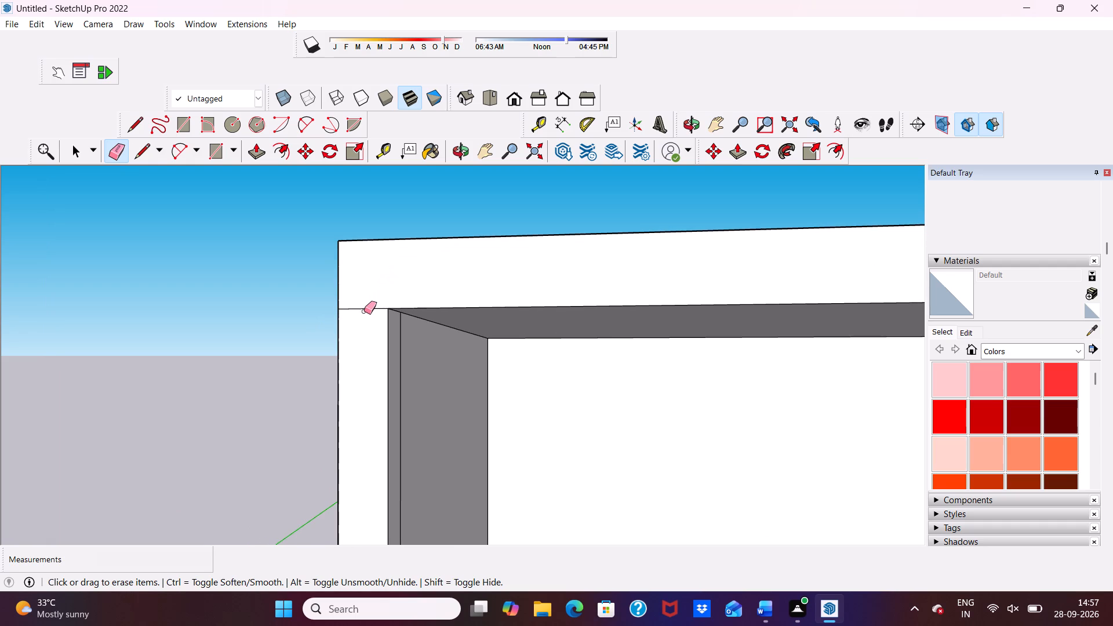
click(365, 309)
scroll(390, 330, up, 3)
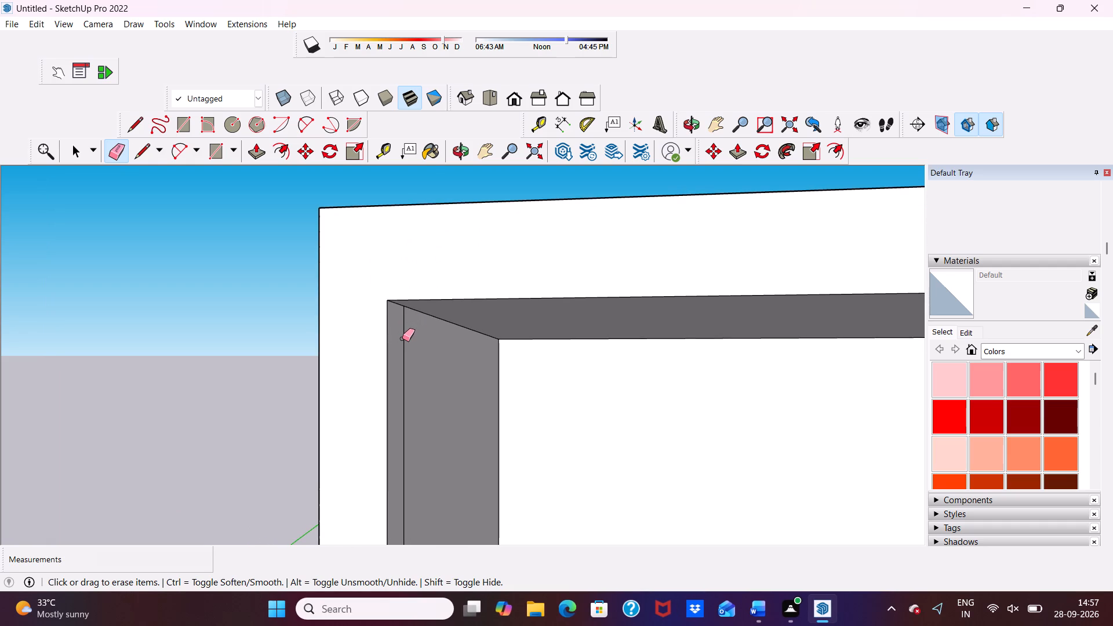
Erase the vertical line on the inner face of each side wall, just behind the open front.
click(402, 339)
scroll(430, 282, down, 6)
scroll(421, 329, up, 11)
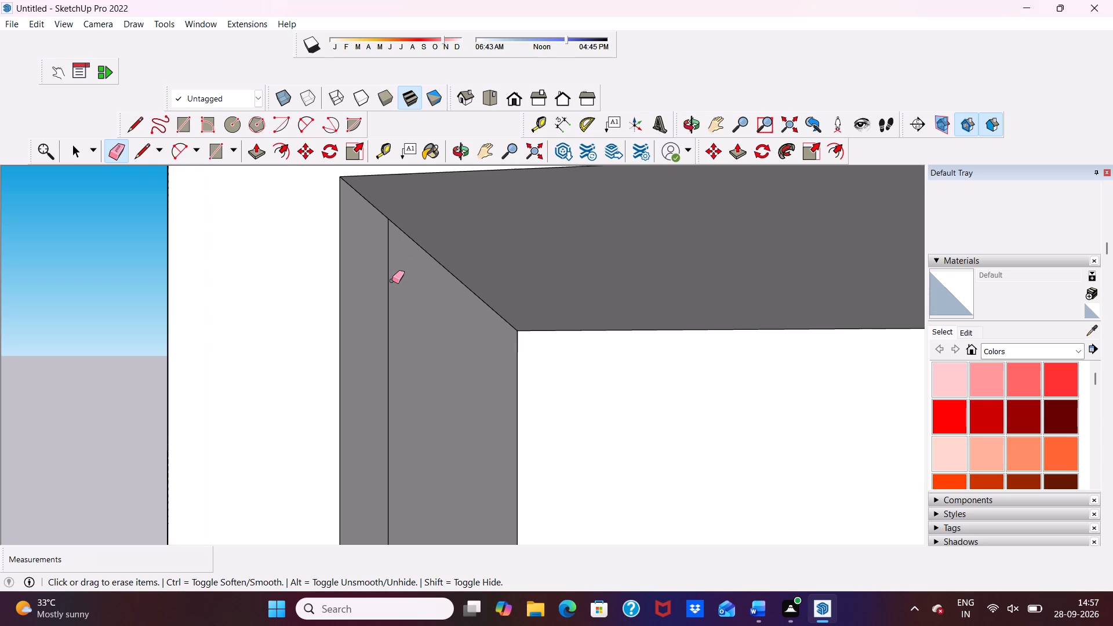
click(392, 278)
click(389, 282)
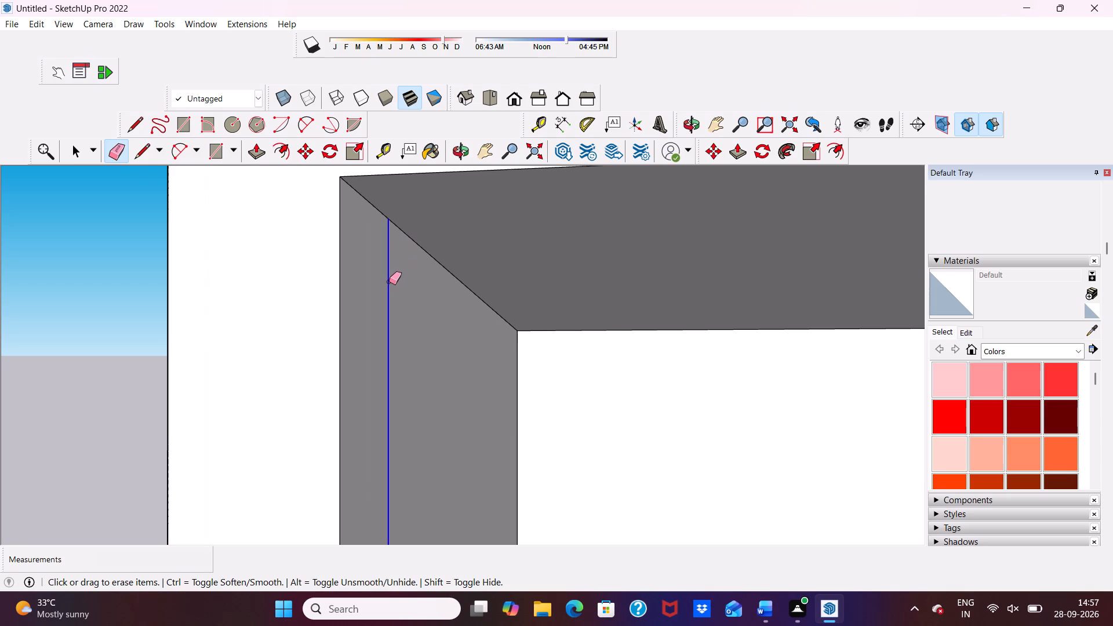
scroll(391, 268, down, 18)
middle_drag(460, 305, 624, 355)
scroll(657, 327, down, 8)
scroll(853, 360, up, 10)
scroll(766, 362, up, 5)
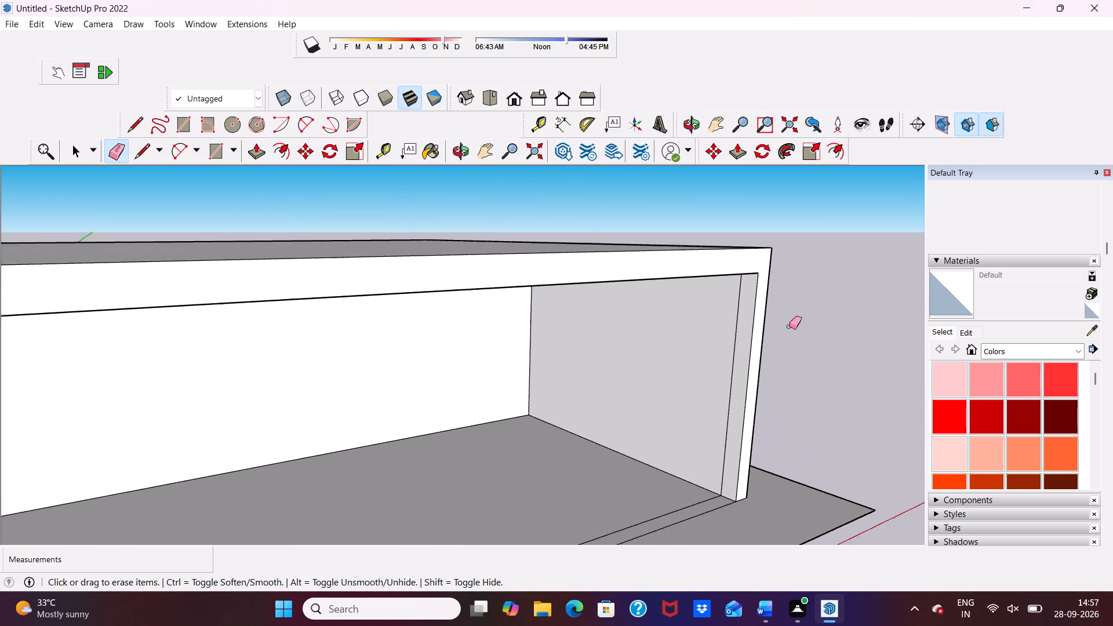
scroll(748, 332, up, 4)
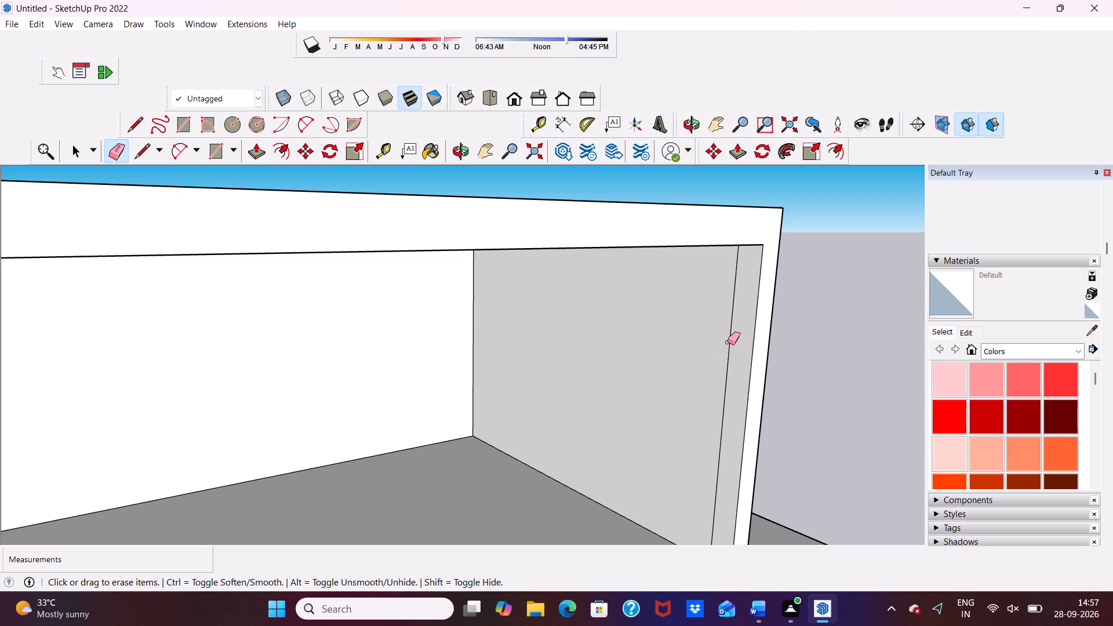
click(730, 342)
Erase the inset line along the near side of the roof slab's top and the short line crossing to its edge.
scroll(718, 337, down, 11)
middle_drag(657, 306, 734, 336)
scroll(459, 336, up, 3)
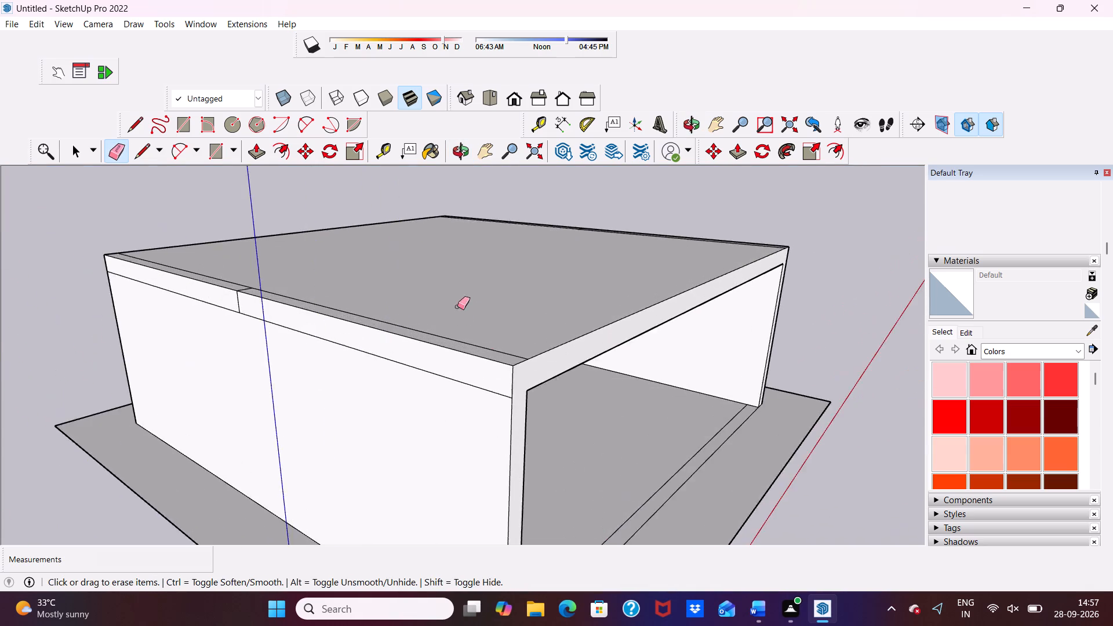
scroll(457, 307, up, 8)
click(434, 420)
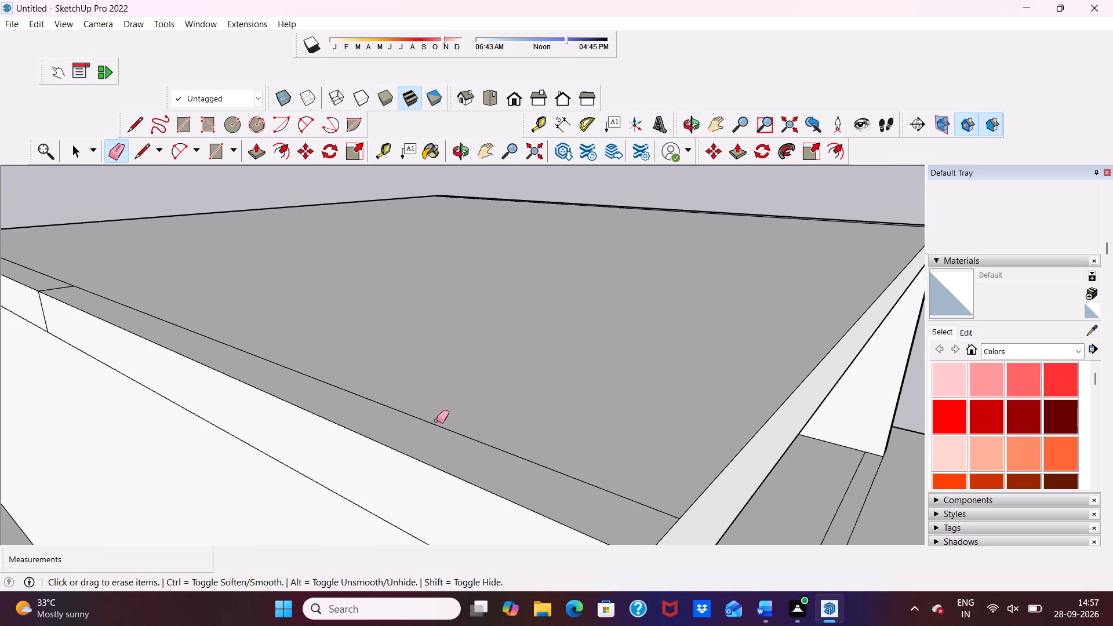
click(433, 422)
scroll(429, 410, down, 9)
middle_drag(342, 416, 421, 445)
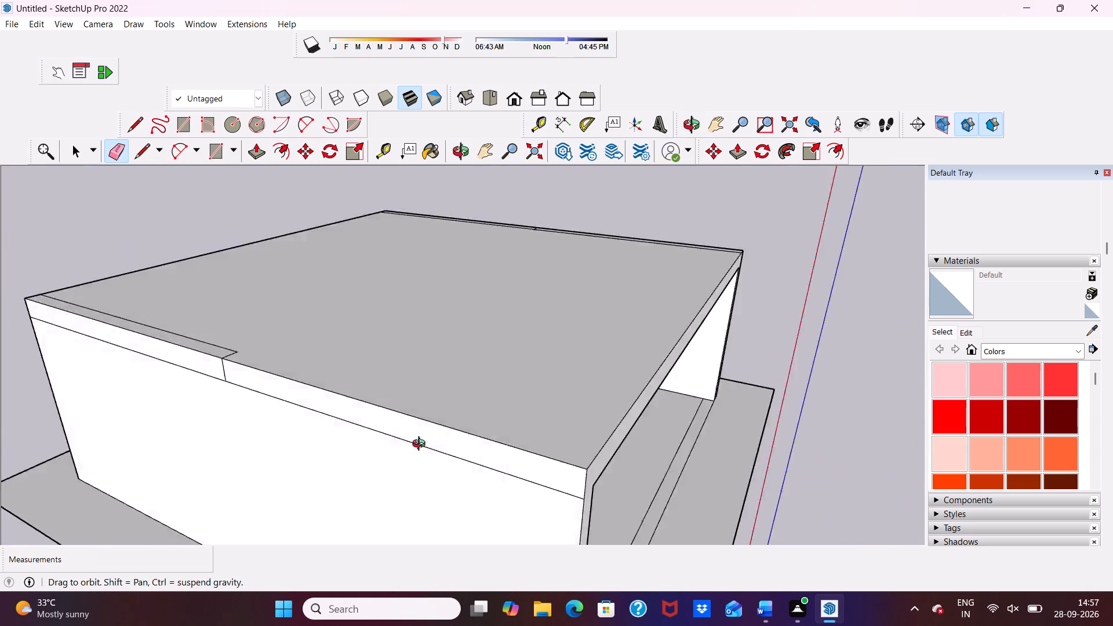
middle_drag(421, 445, 566, 479)
scroll(311, 467, up, 4)
click(379, 465)
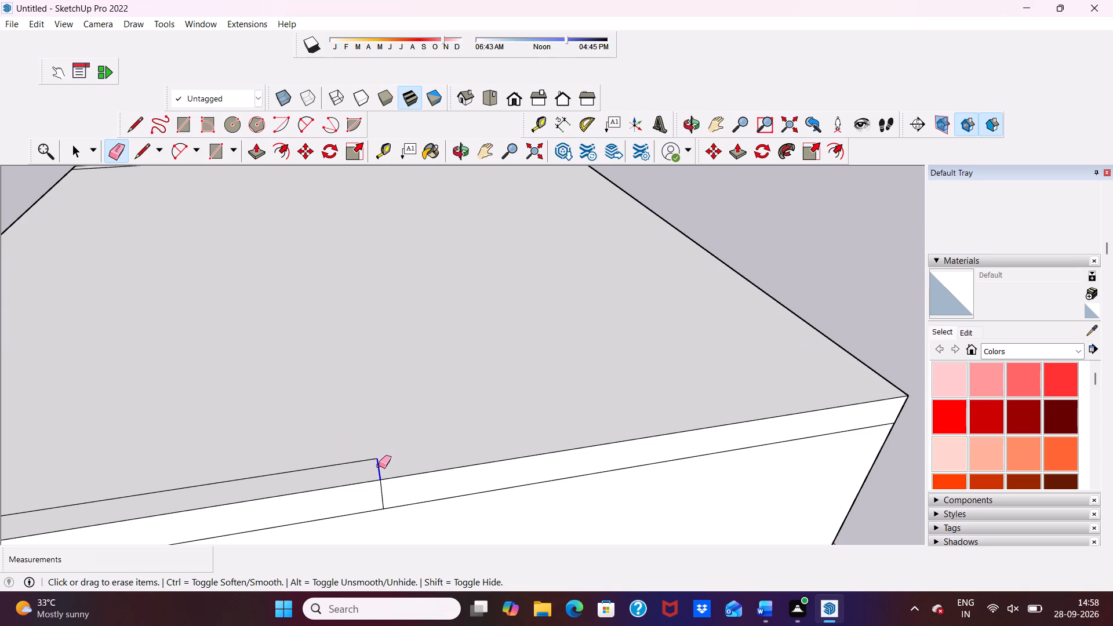
click(347, 462)
Erase the short vertical joint line on the roof slab's near side face.
scroll(392, 505, up, 1)
middle_drag(395, 502, 394, 439)
scroll(392, 398, up, 2)
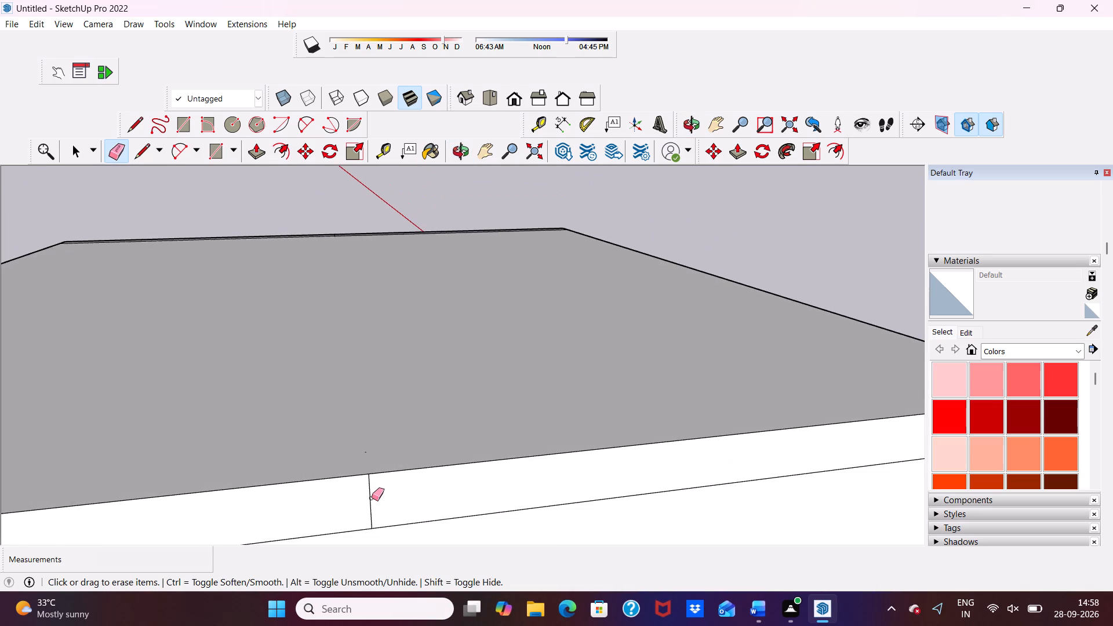
click(369, 501)
scroll(370, 496, down, 6)
scroll(376, 496, up, 11)
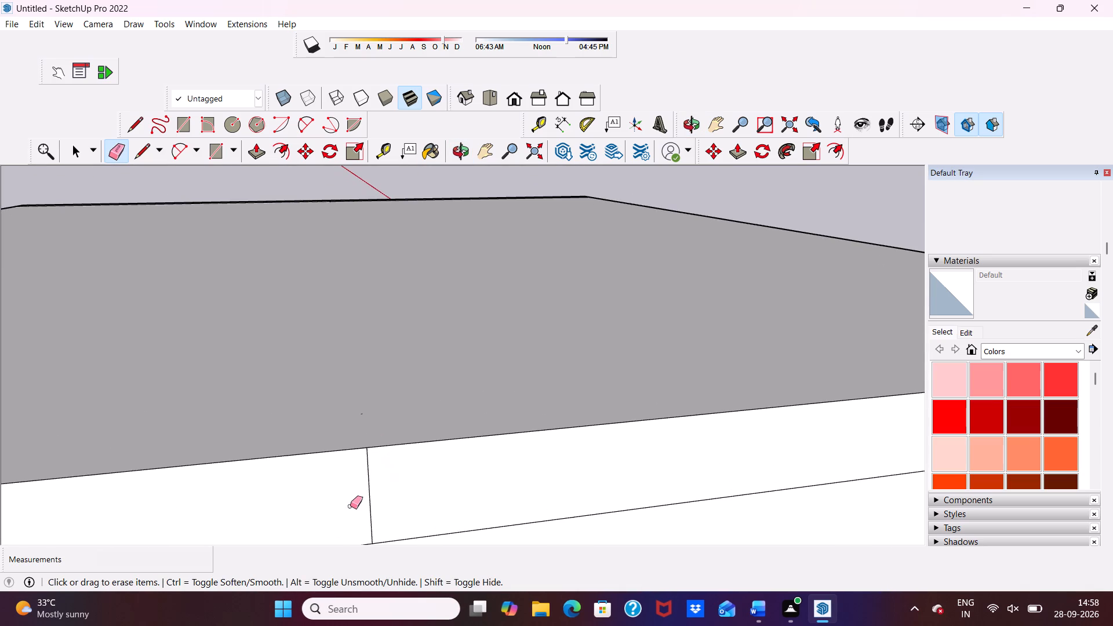
click(372, 495)
click(370, 498)
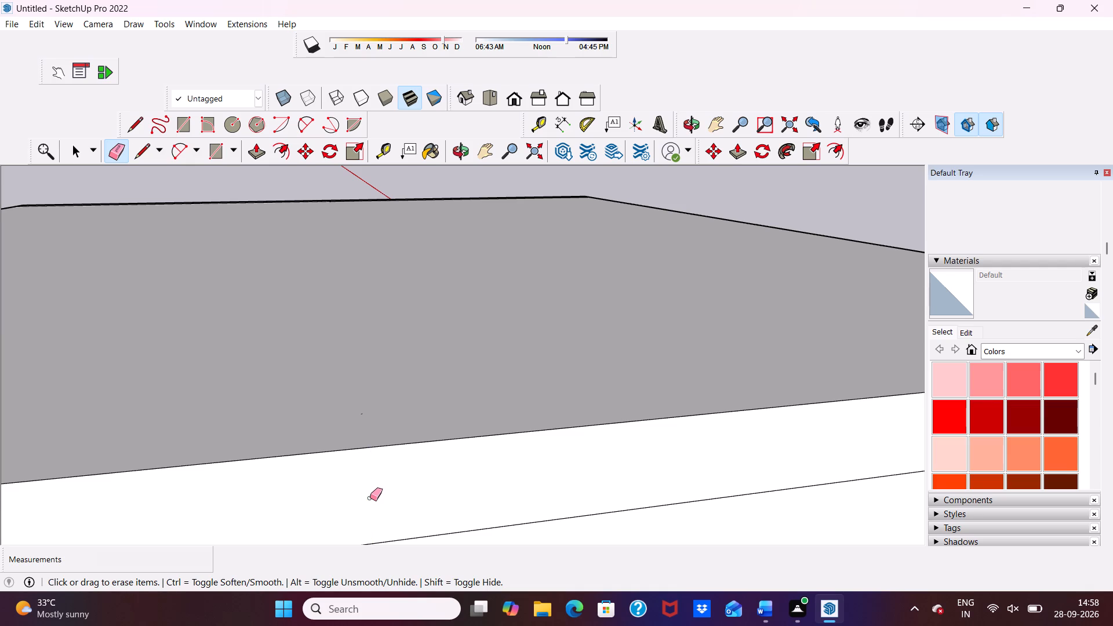
Erase the short vertical joint line near the rear wall's corner and the horizontal seam between slab and rear wall.
scroll(369, 496, down, 16)
middle_drag(377, 384, 498, 381)
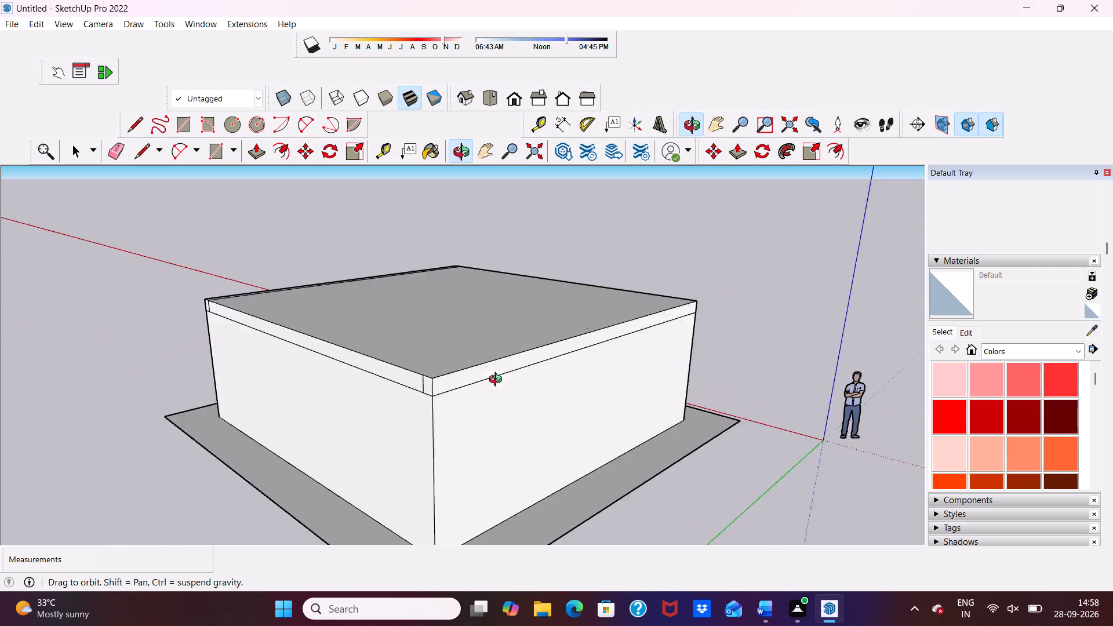
middle_drag(498, 381, 597, 351)
scroll(533, 370, up, 9)
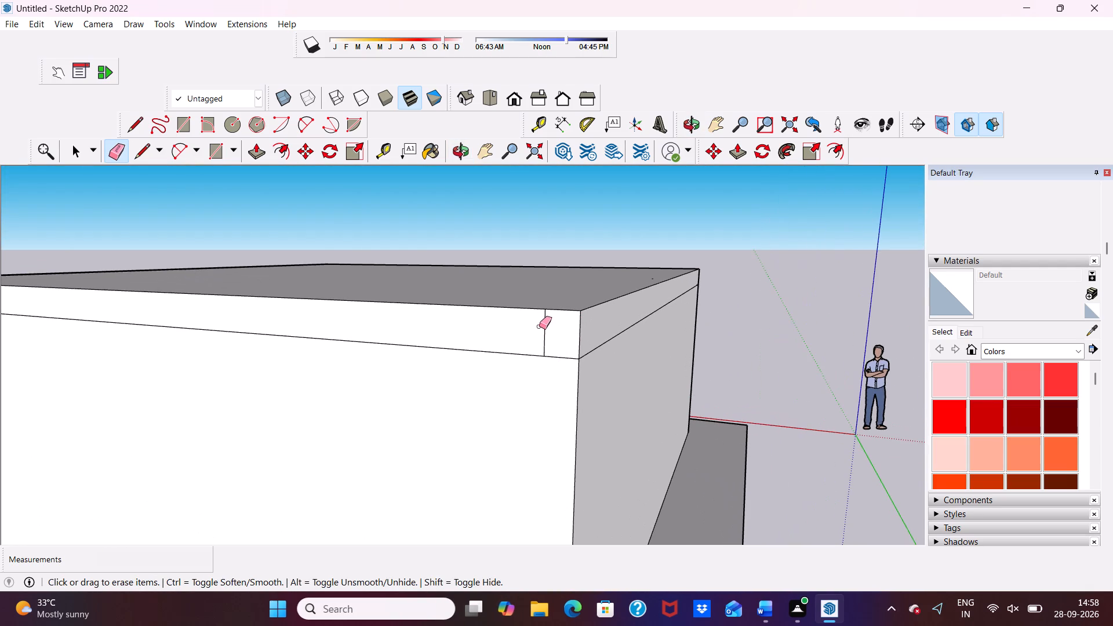
click(544, 322)
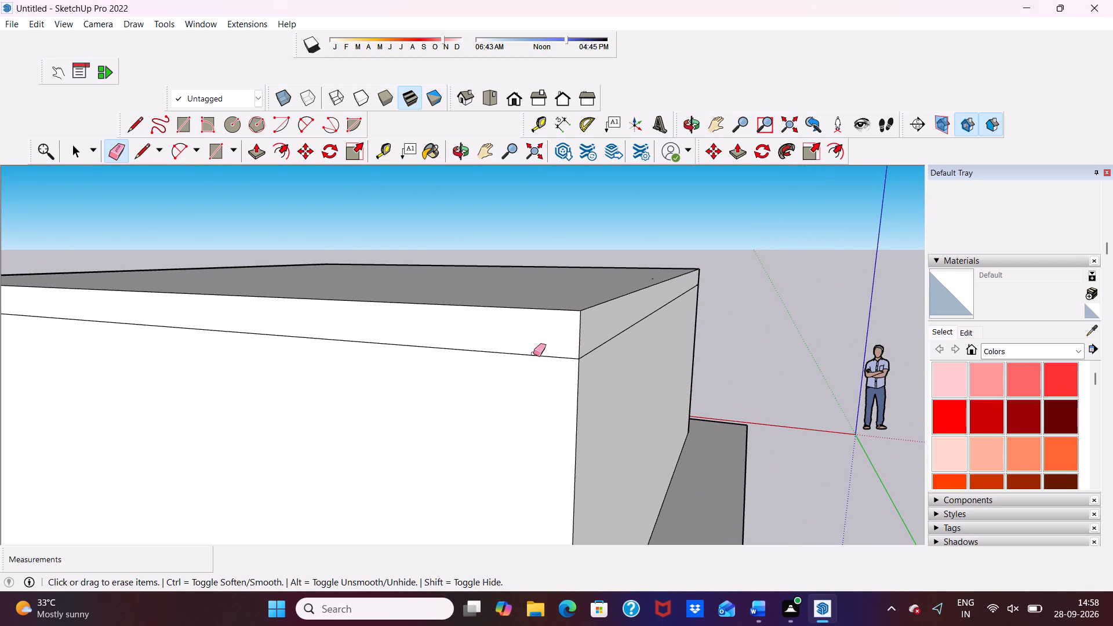
click(534, 354)
scroll(534, 354, down, 5)
scroll(552, 347, up, 9)
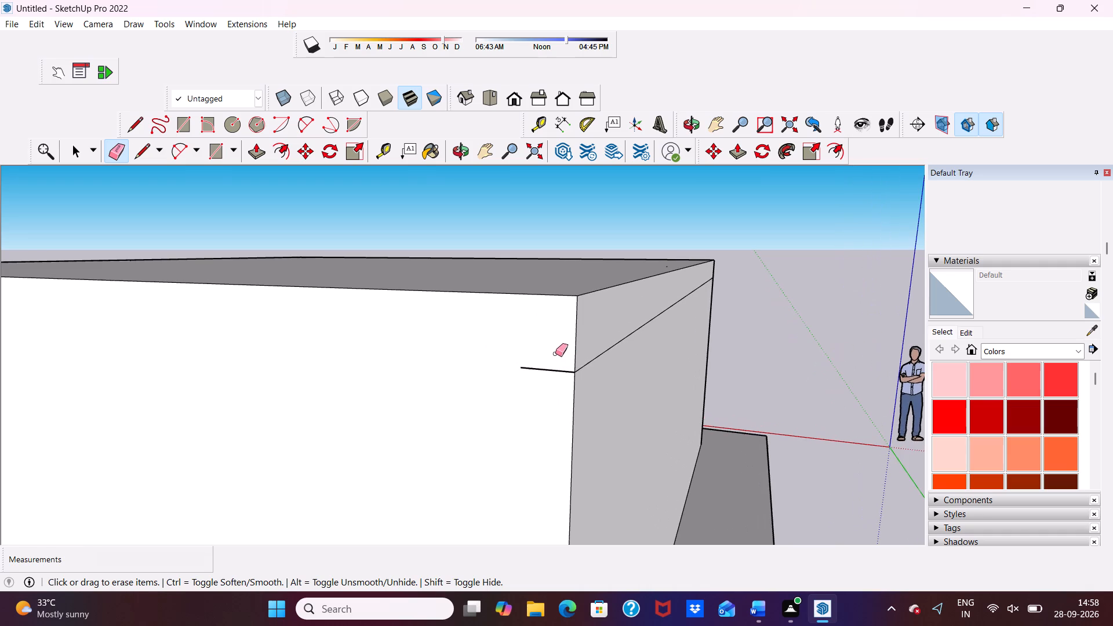
scroll(555, 354, up, 1)
click(552, 373)
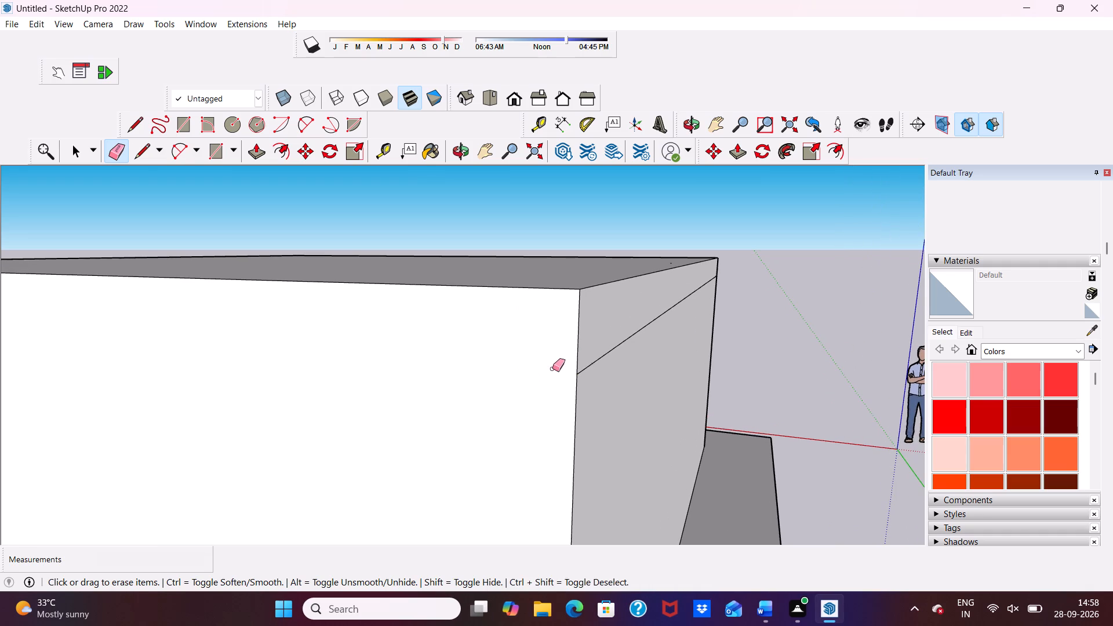
Erase the rear part of the horizontal seam between slab and near side wall, including the short piece at the rear corner.
scroll(585, 345, down, 3)
middle_drag(592, 341, 353, 346)
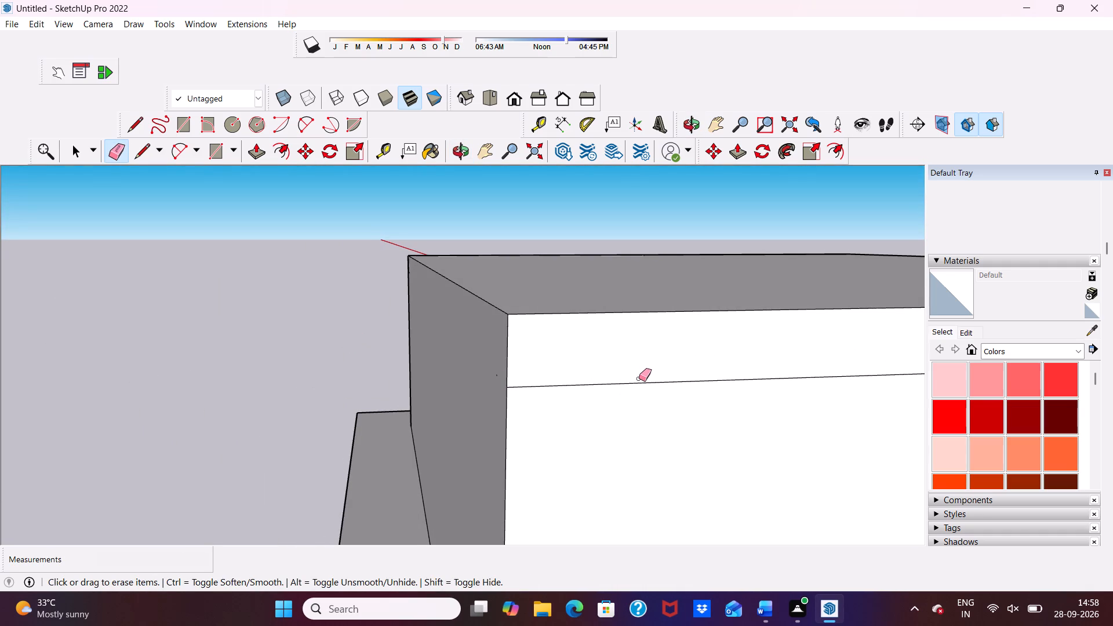
click(633, 382)
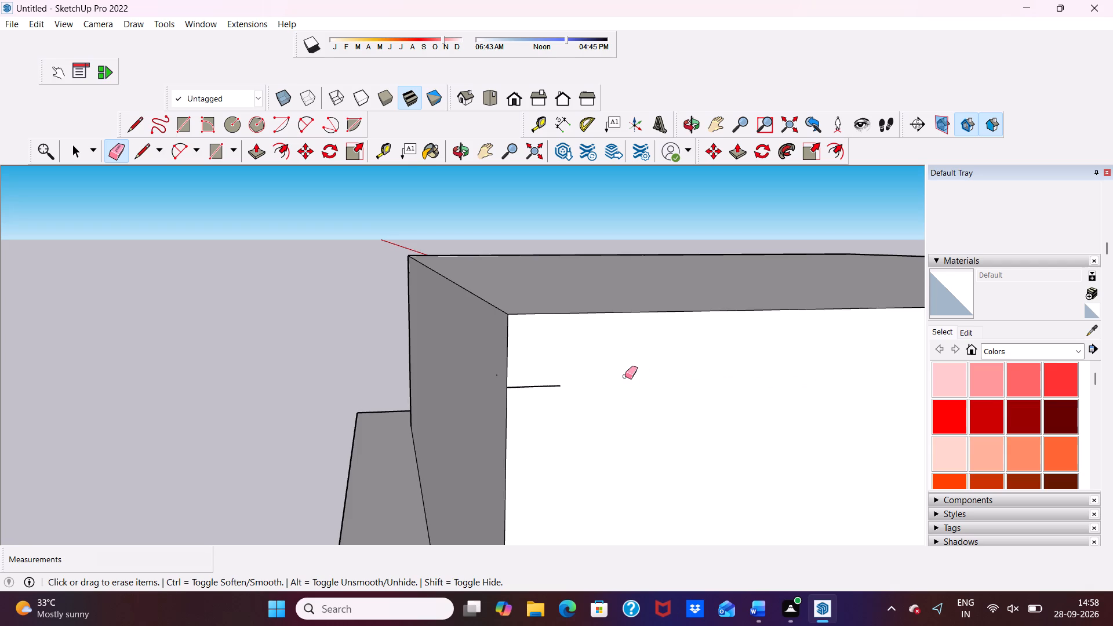
scroll(565, 347, down, 7)
scroll(596, 380, up, 5)
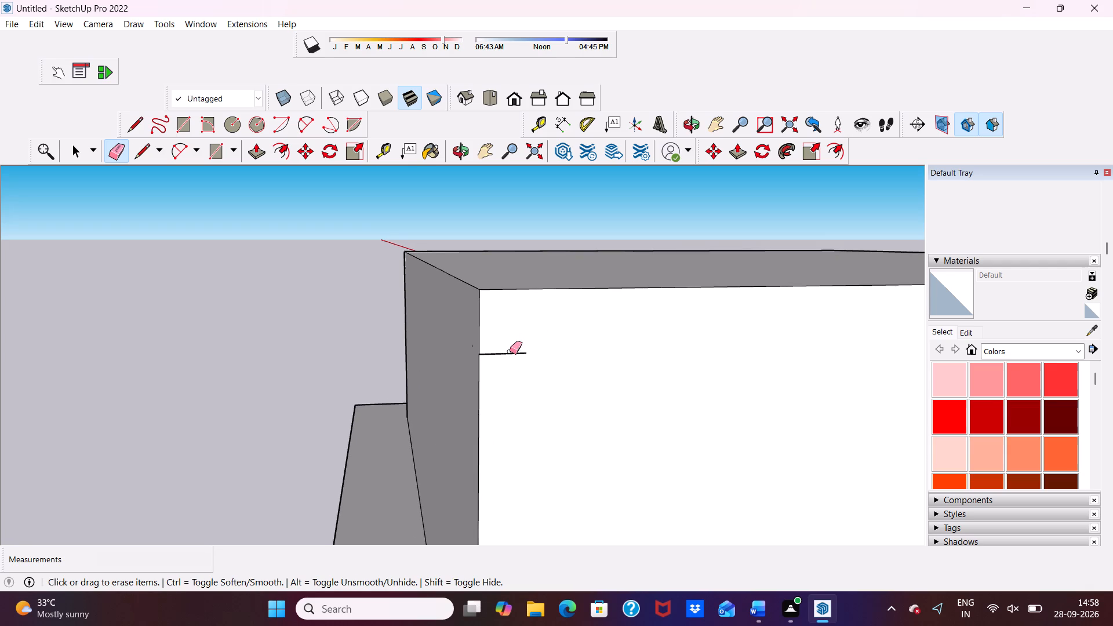
click(510, 355)
Erase the front part of the near side wall's slab seam, including the short piece beside the open front.
scroll(484, 334, down, 17)
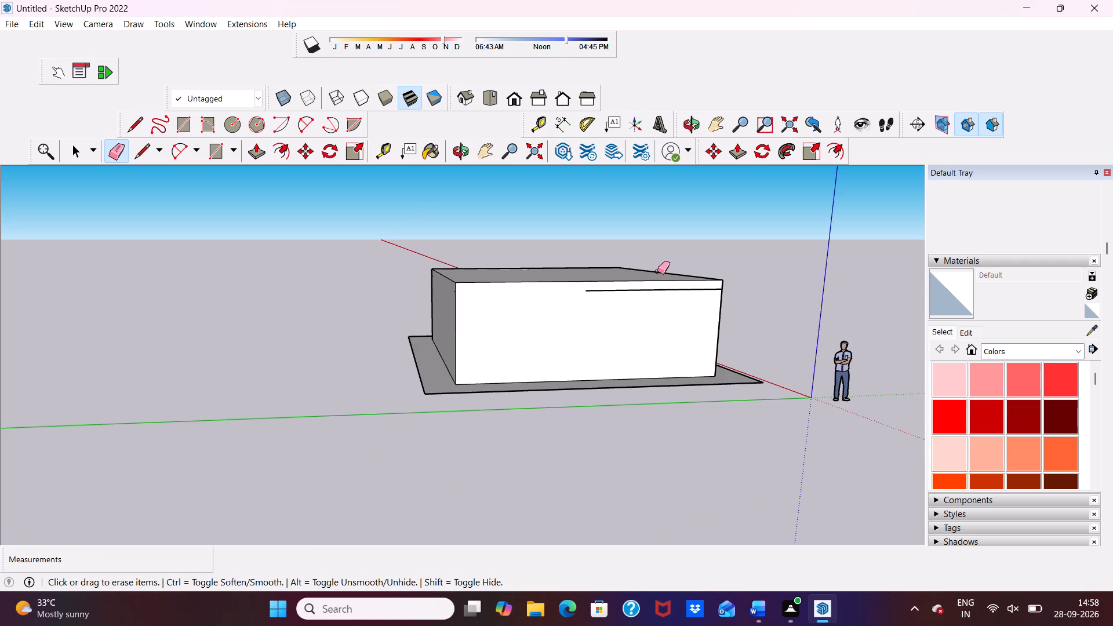
scroll(742, 278, up, 20)
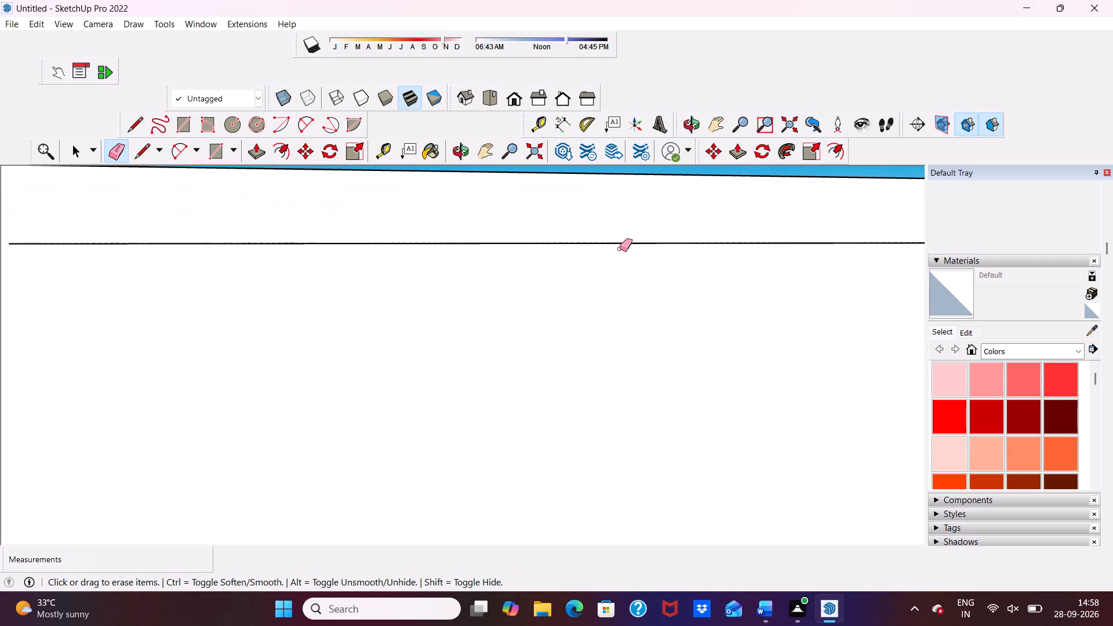
click(646, 242)
scroll(595, 265, down, 5)
scroll(599, 258, up, 9)
click(598, 264)
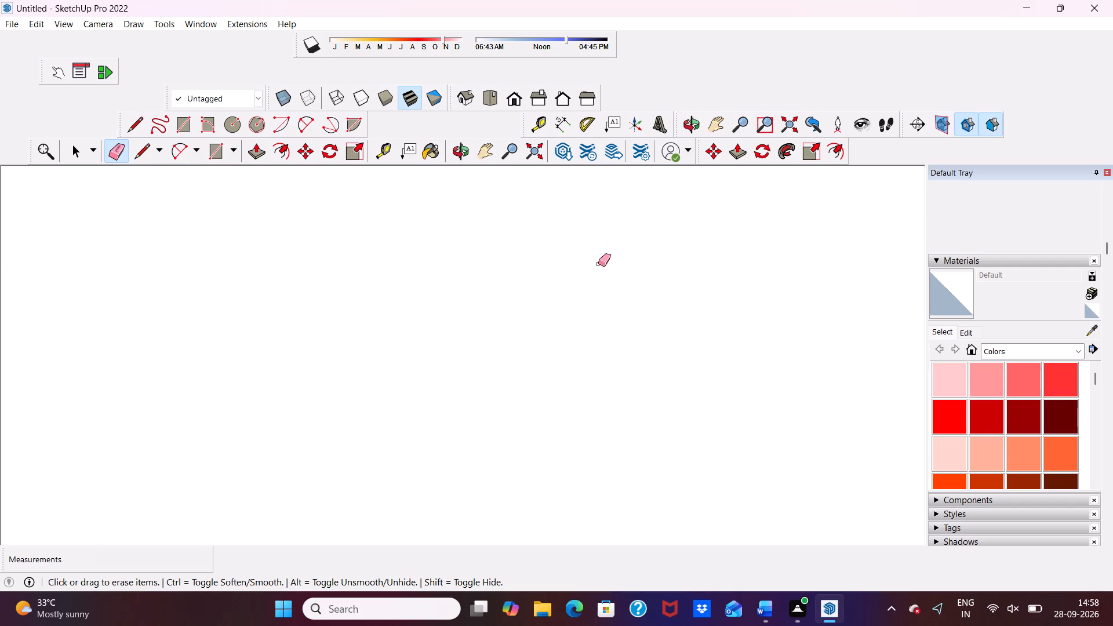
scroll(463, 289, down, 12)
scroll(588, 303, up, 2)
scroll(588, 303, down, 1)
middle_drag(591, 326, 693, 324)
scroll(31, 257, up, 1)
click(118, 355)
scroll(147, 318, down, 5)
middle_drag(369, 274, 369, 273)
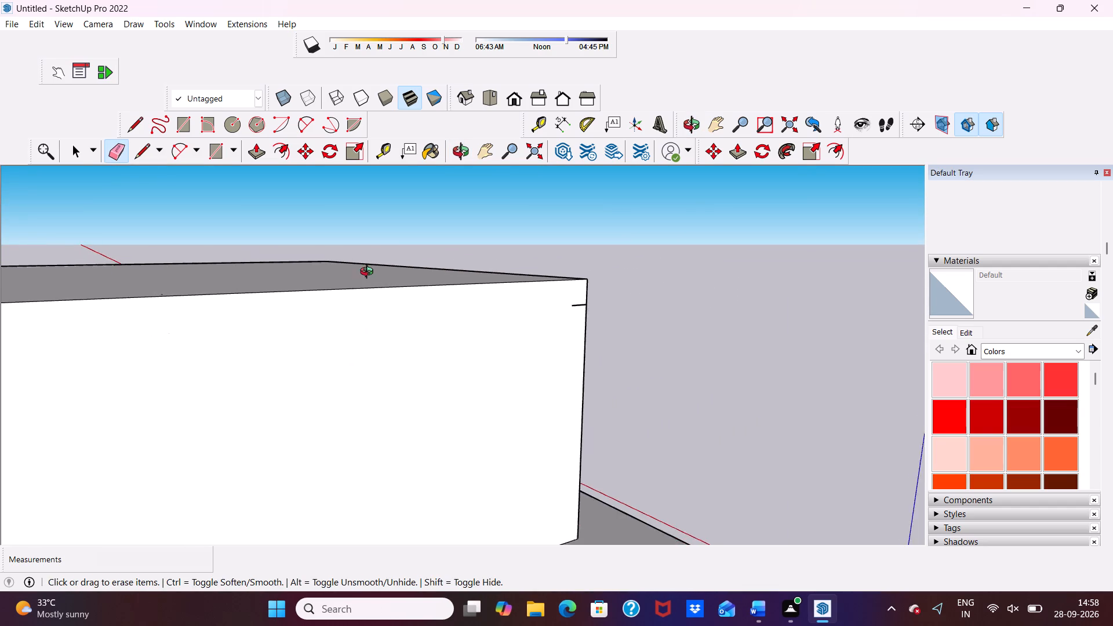
middle_drag(369, 273, 199, 297)
scroll(361, 313, up, 6)
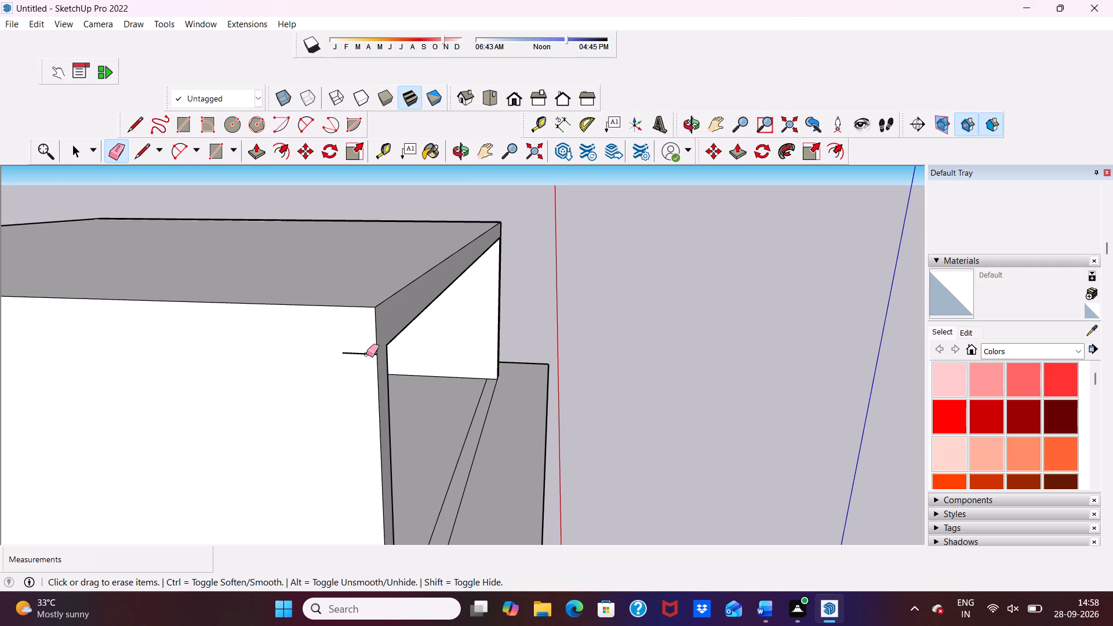
click(366, 354)
scroll(358, 341, down, 4)
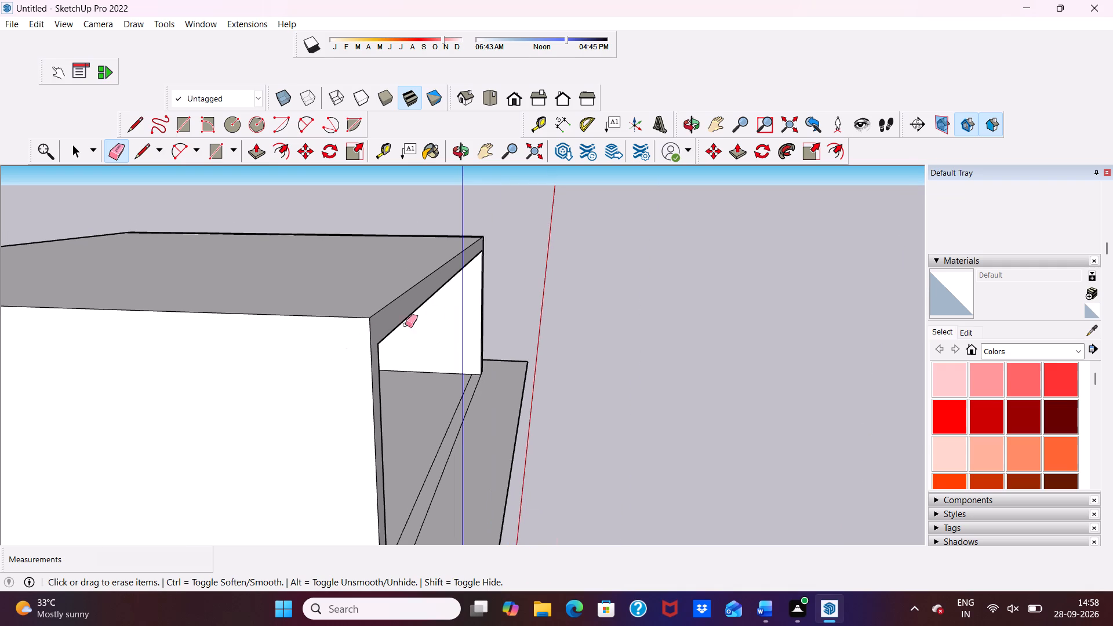
Examine the open front, interior and top of the roof slab for leftover lines.
scroll(500, 300, up, 3)
key(space)
scroll(501, 299, down, 2)
middle_drag(501, 299, 275, 260)
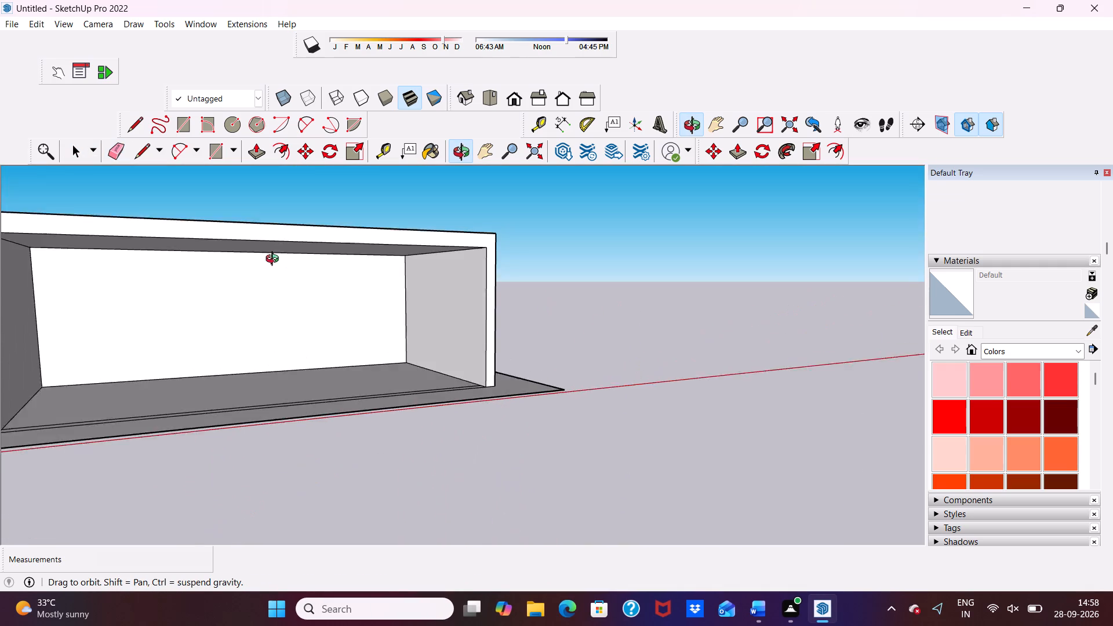
middle_drag(275, 260, 233, 271)
scroll(233, 263, up, 4)
scroll(251, 270, down, 3)
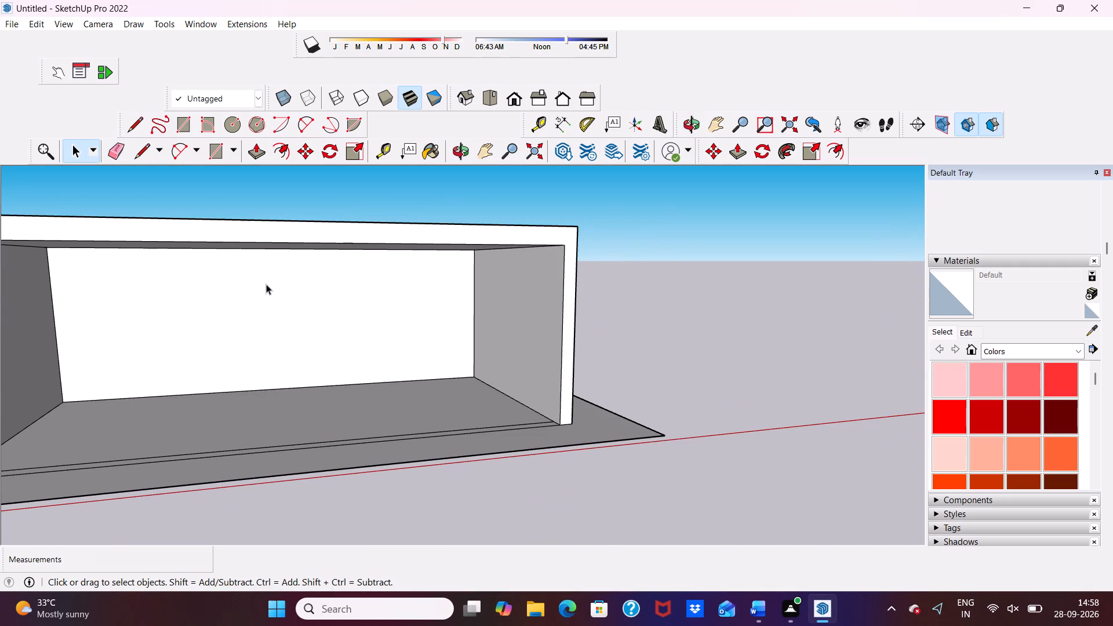
scroll(257, 339, up, 1)
scroll(257, 339, down, 1)
scroll(257, 339, up, 1)
scroll(308, 282, down, 4)
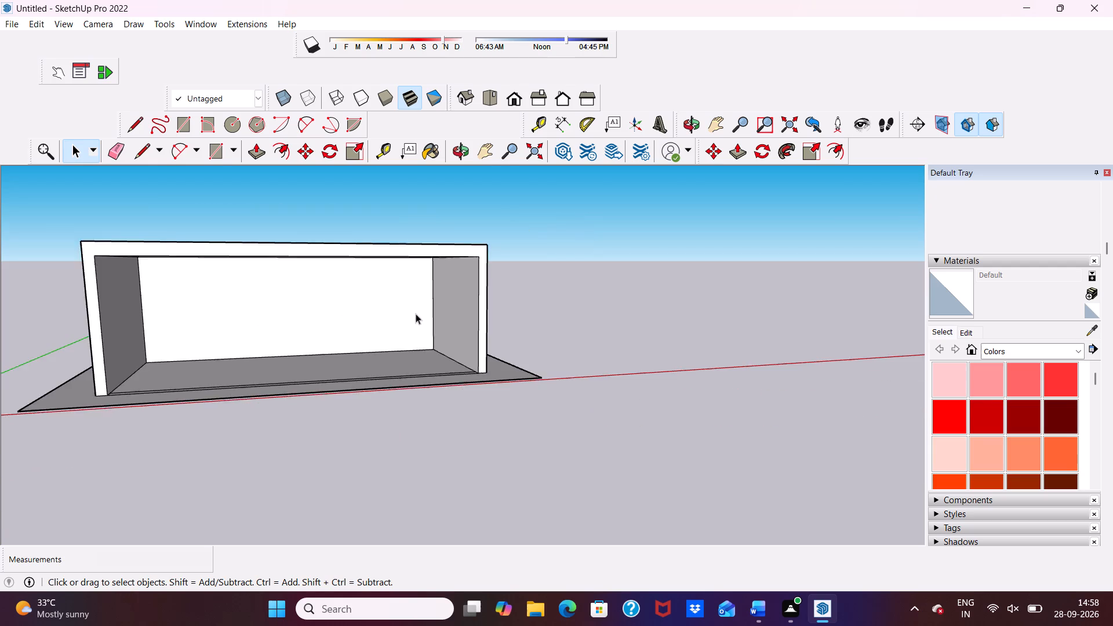
scroll(425, 310, down, 3)
middle_click(306, 373)
scroll(359, 333, up, 4)
scroll(360, 272, up, 3)
scroll(374, 268, down, 5)
middle_drag(409, 304, 385, 394)
scroll(474, 153, up, 2)
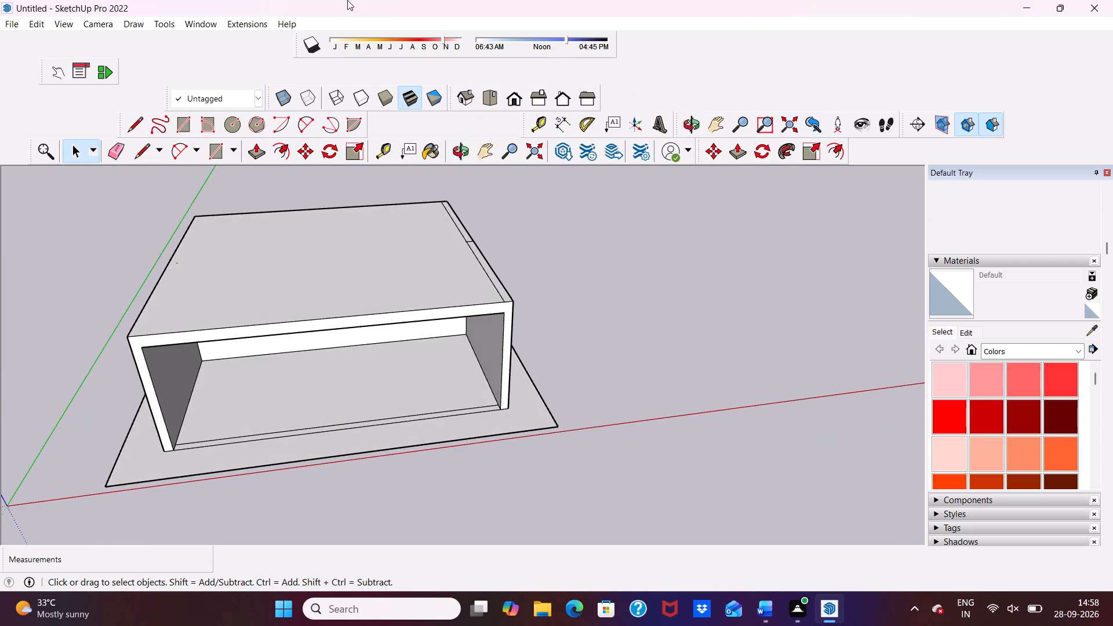
Erase both parts of the leftover line parallel to the roof slab's side edge, plus the short cross line joining it to that edge.
click(118, 153)
scroll(245, 239, up, 9)
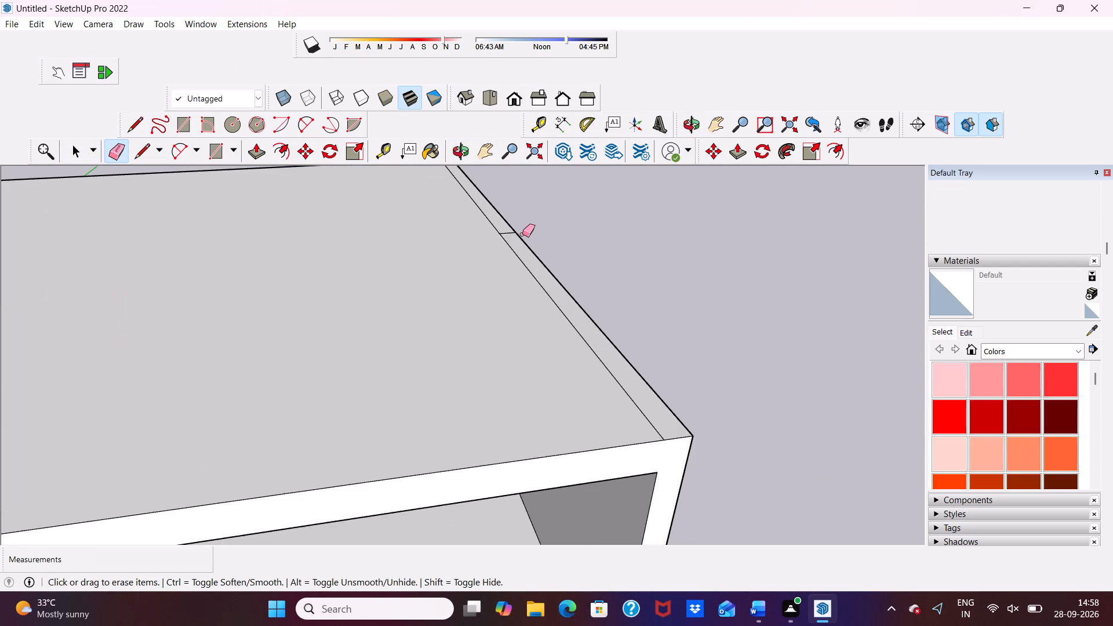
click(496, 228)
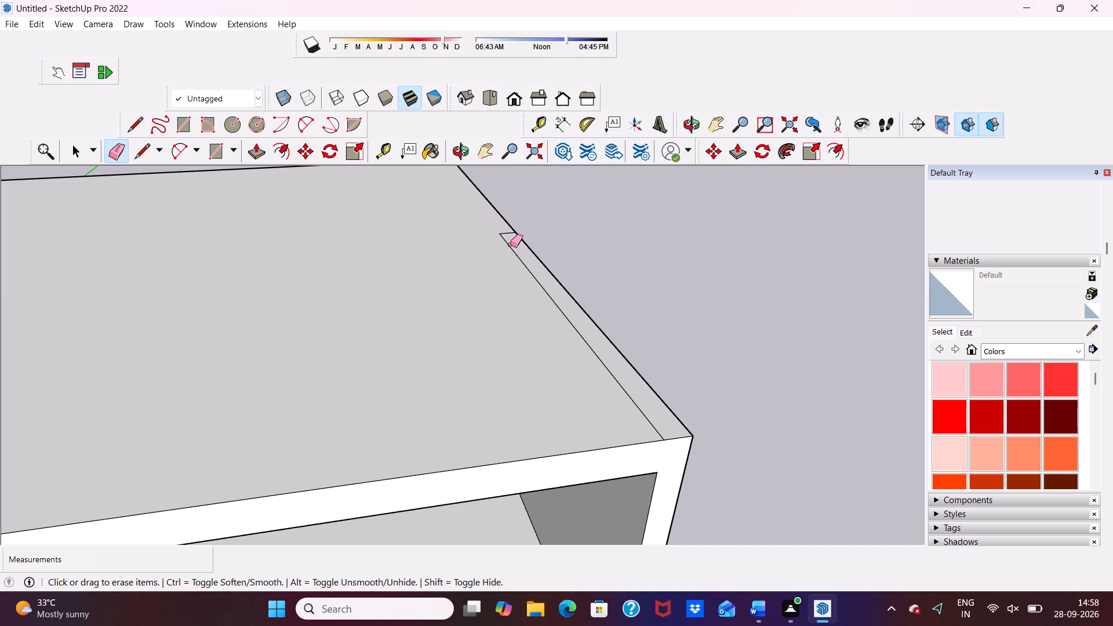
click(509, 246)
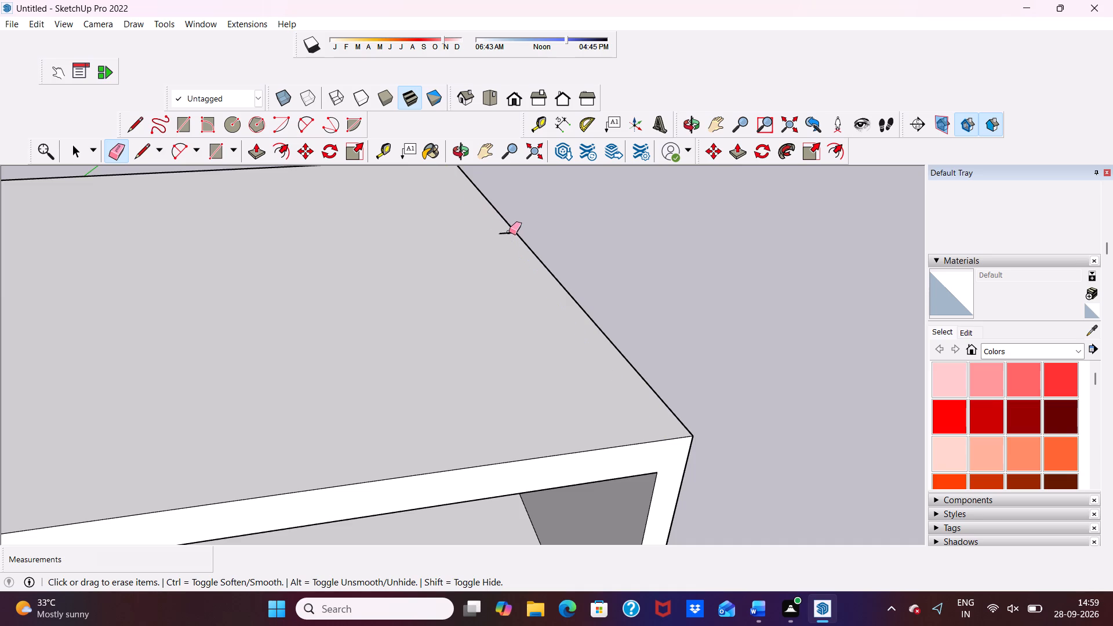
click(509, 232)
scroll(458, 230, down, 11)
middle_drag(540, 275, 511, 173)
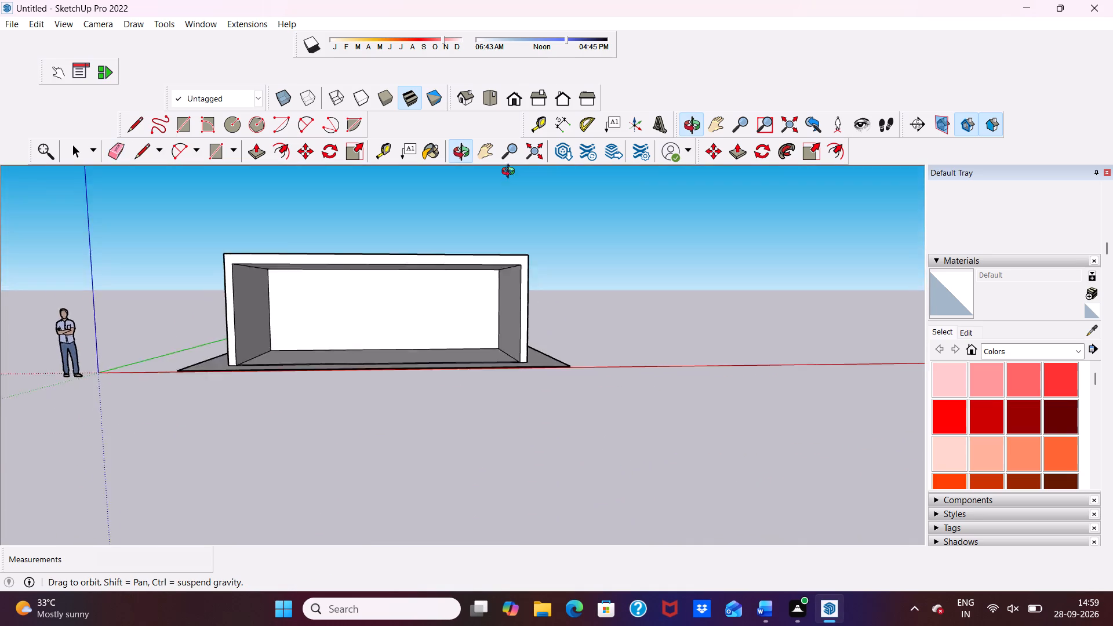
middle_drag(511, 173, 539, 232)
scroll(551, 244, down, 5)
key(space)
Examine the roof top, side walls, open front and interior from several angles for remaining leftover lines.
scroll(547, 287, down, 2)
middle_drag(533, 296, 497, 376)
middle_drag(480, 359, 465, 350)
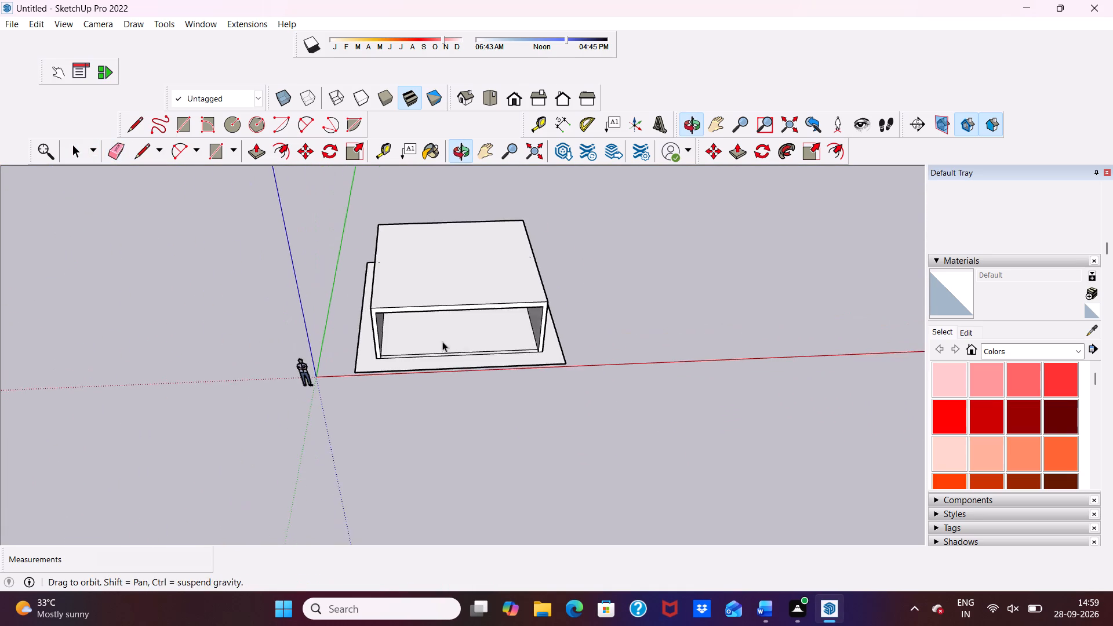
scroll(437, 331, up, 3)
middle_drag(437, 327, 394, 242)
middle_click(394, 242)
scroll(399, 268, up, 7)
scroll(371, 328, down, 4)
middle_drag(381, 327, 376, 256)
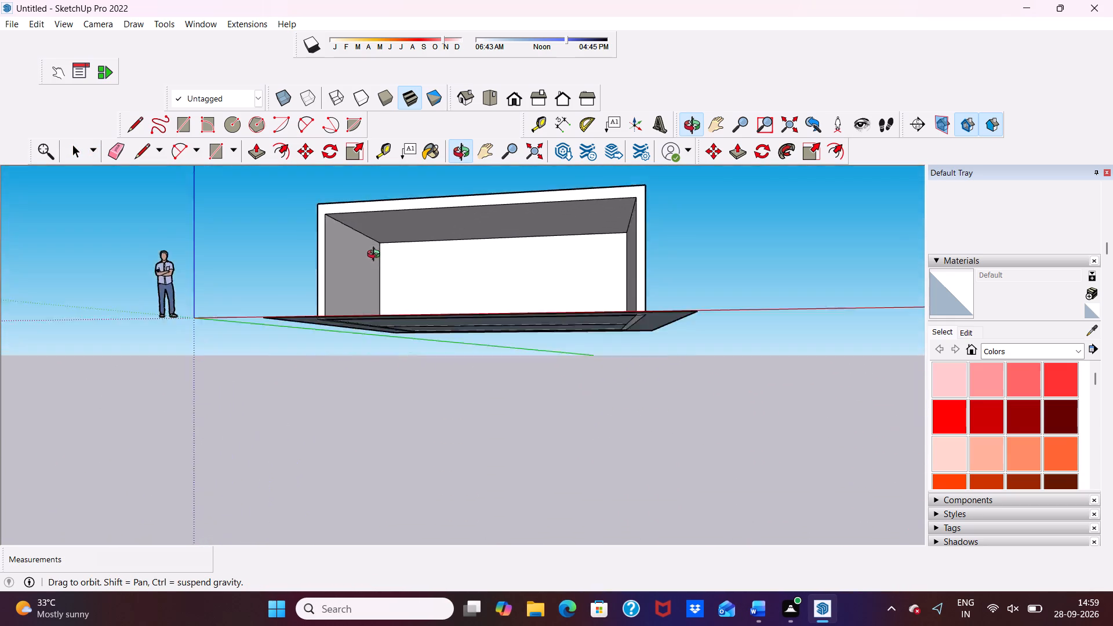
middle_drag(376, 256, 723, 418)
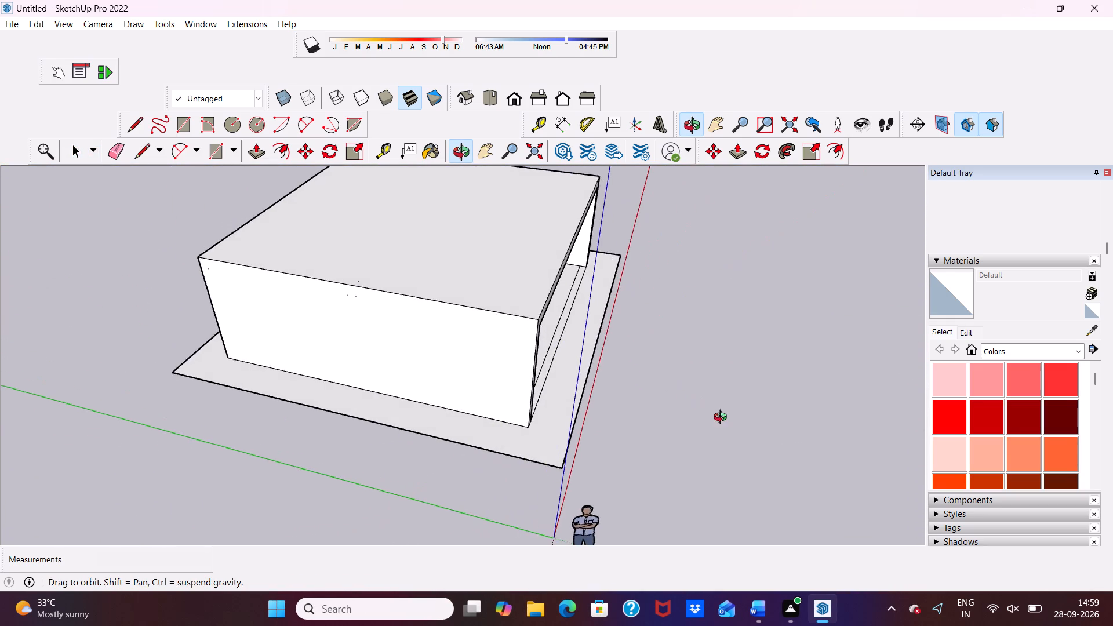
middle_drag(723, 418, 722, 418)
scroll(377, 282, down, 4)
middle_drag(442, 332, 42, 234)
middle_drag(34, 249, 35, 257)
scroll(541, 393, up, 5)
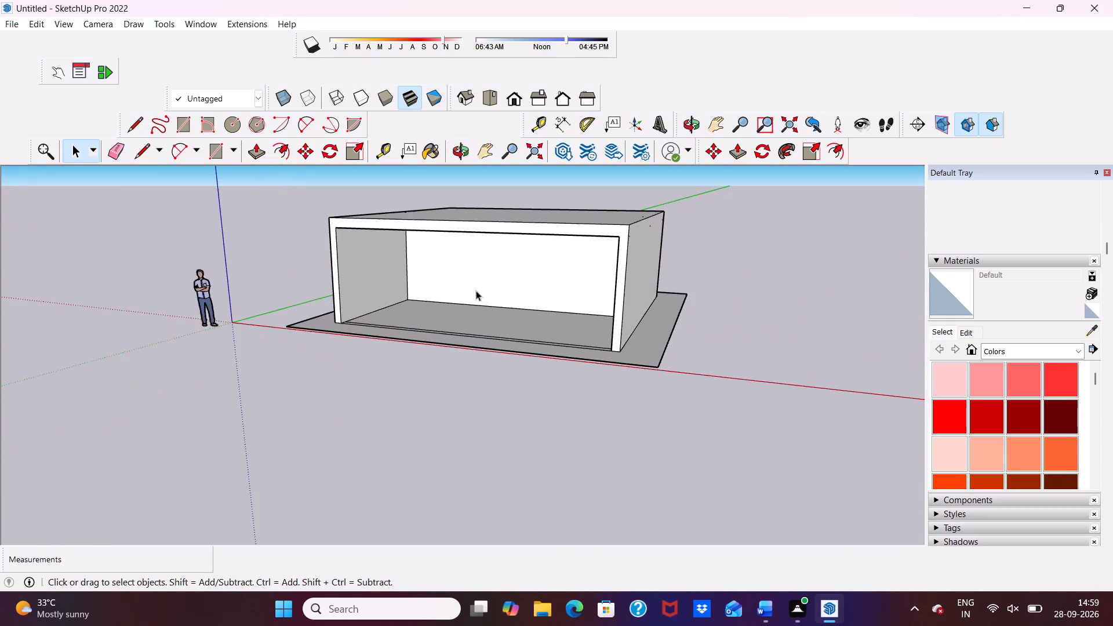
scroll(476, 290, up, 4)
middle_drag(453, 272, 593, 340)
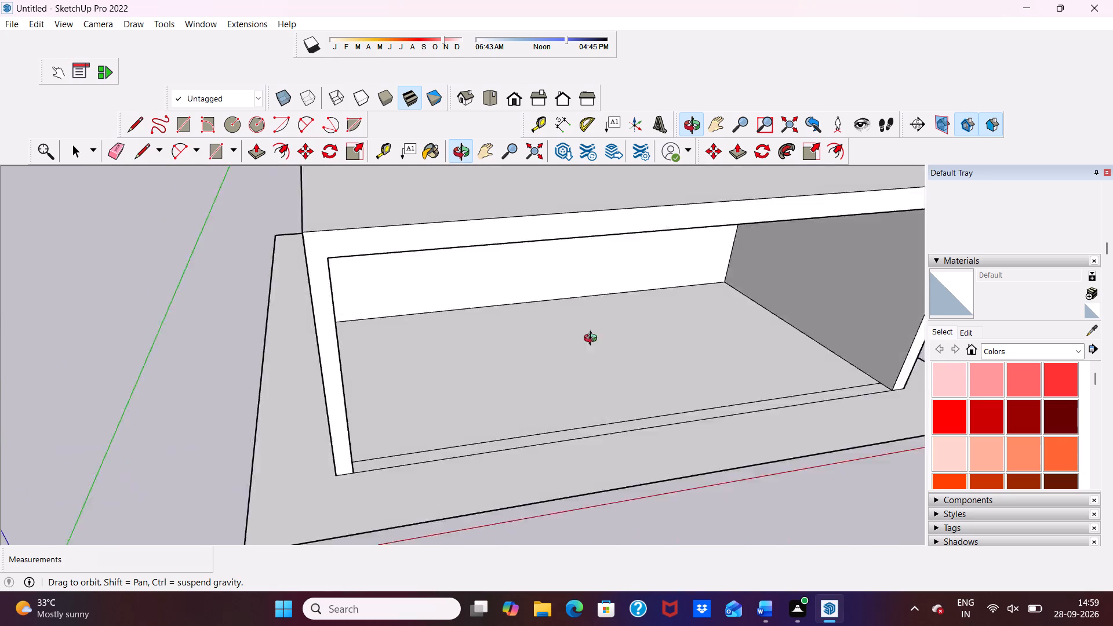
middle_drag(593, 340, 264, 416)
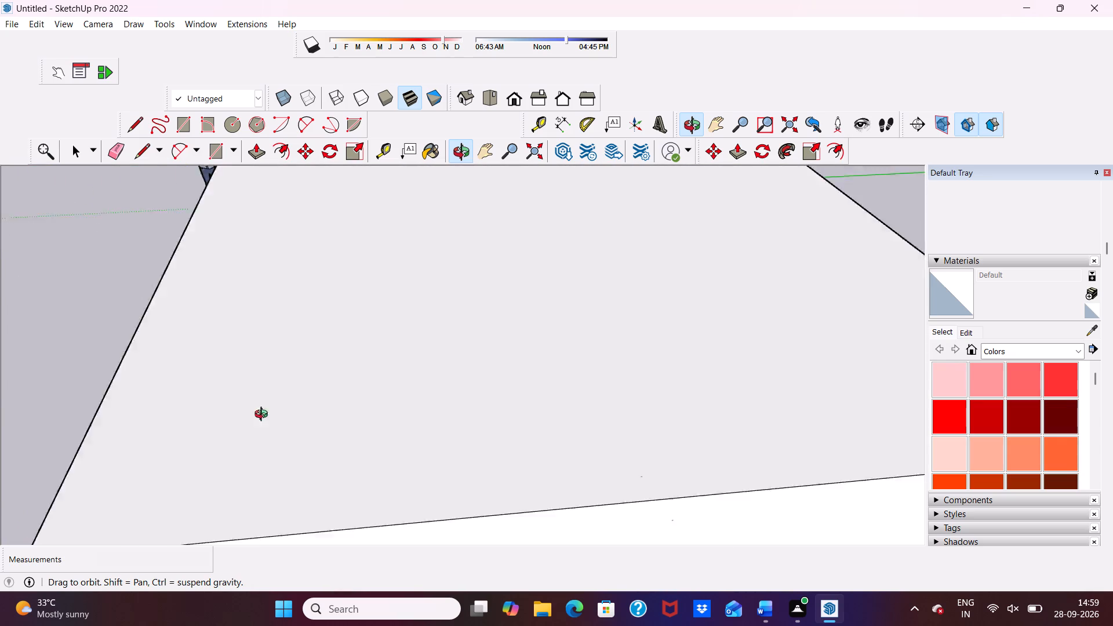
middle_drag(264, 416, 578, 236)
scroll(574, 212, up, 2)
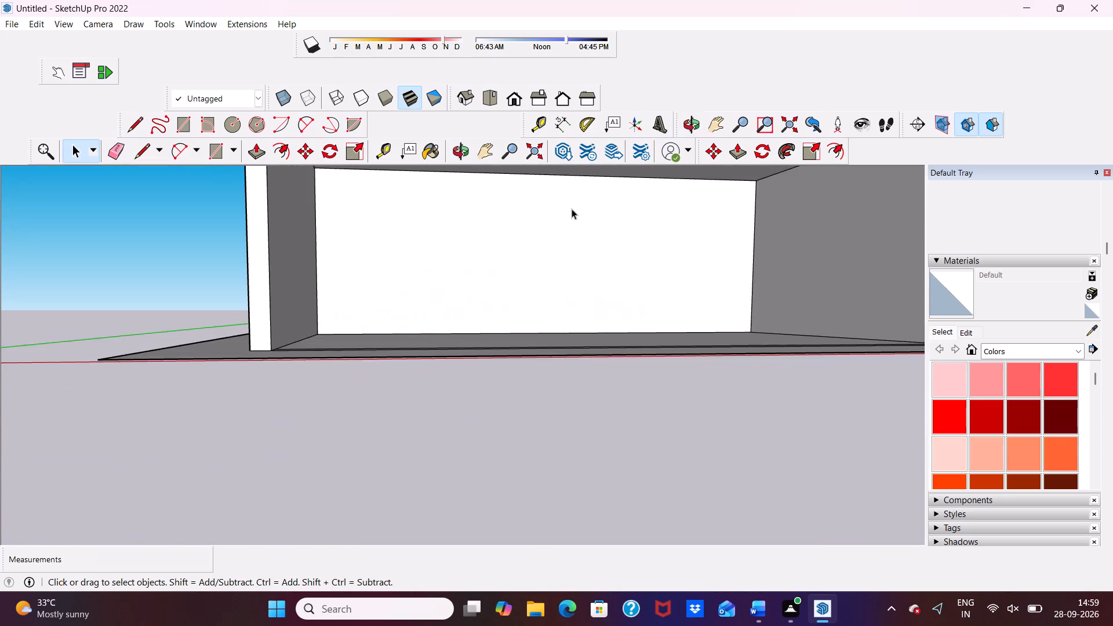
scroll(511, 207, down, 4)
middle_drag(503, 221, 444, 287)
scroll(468, 270, up, 4)
middle_drag(465, 287, 503, 251)
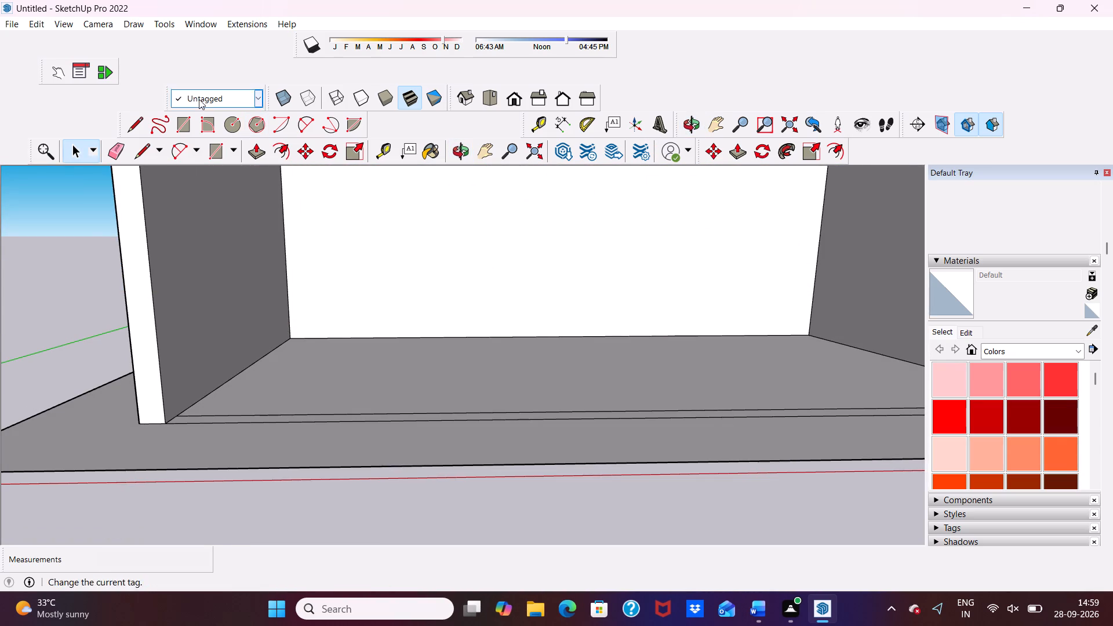
Draw a 3' by 7' door rectangle on the rear wall's inner face, standing on the floor line slightly off centre.
click(184, 128)
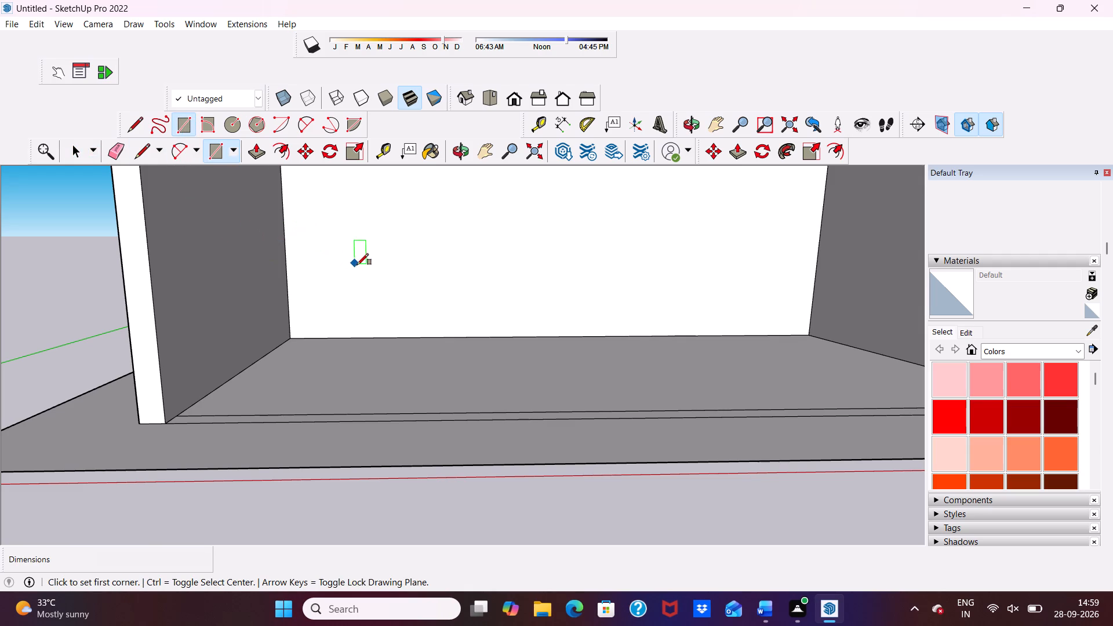
scroll(361, 268, down, 2)
scroll(618, 324, down, 4)
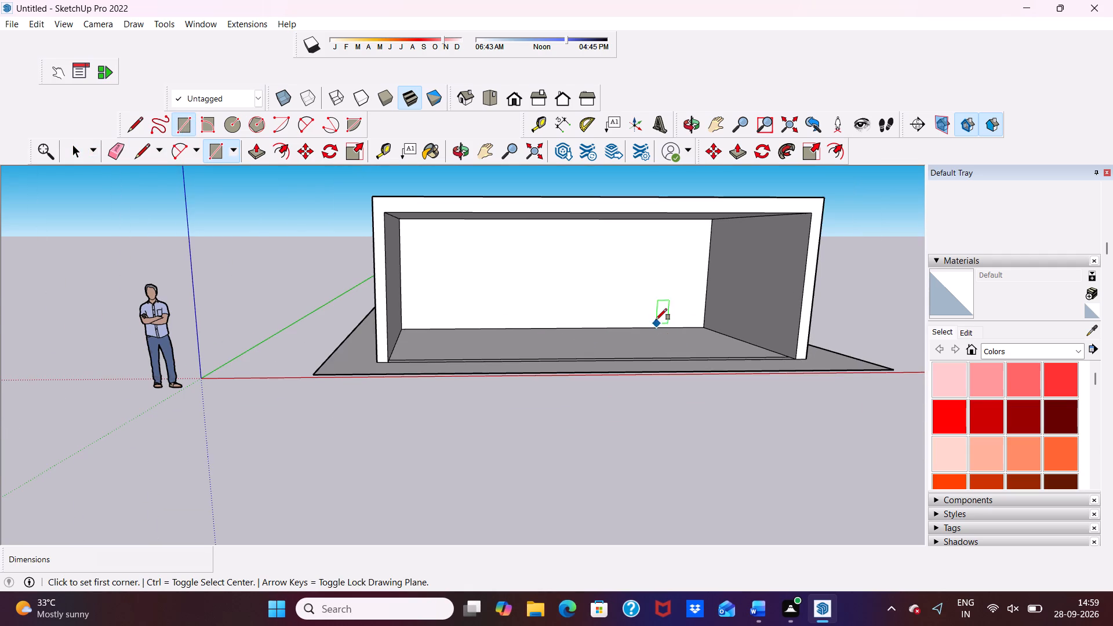
scroll(655, 316, up, 4)
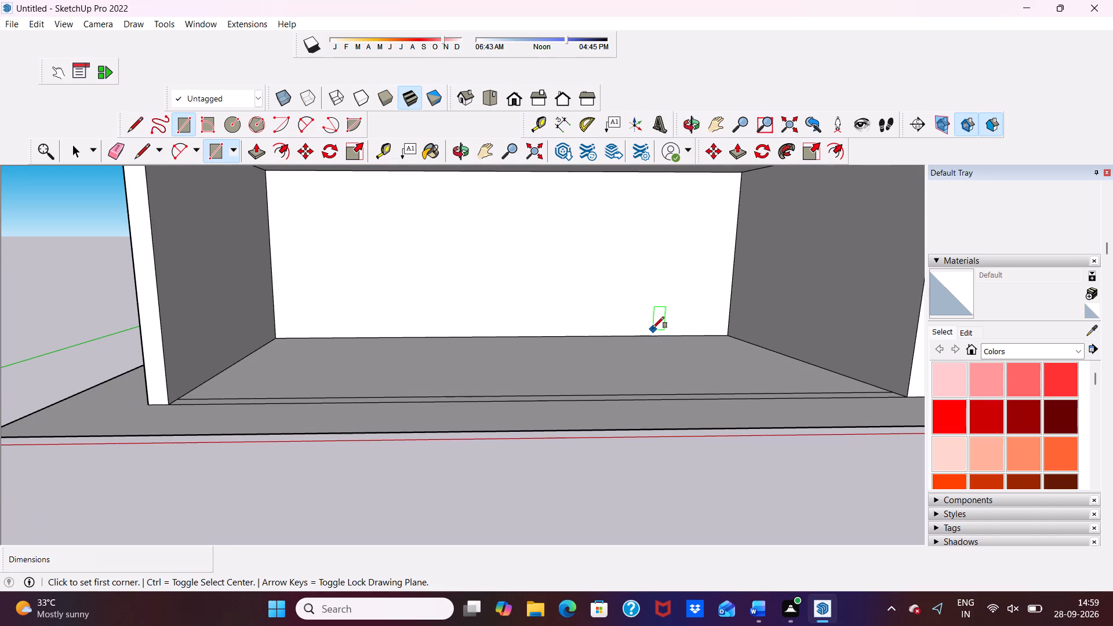
scroll(652, 329, down, 3)
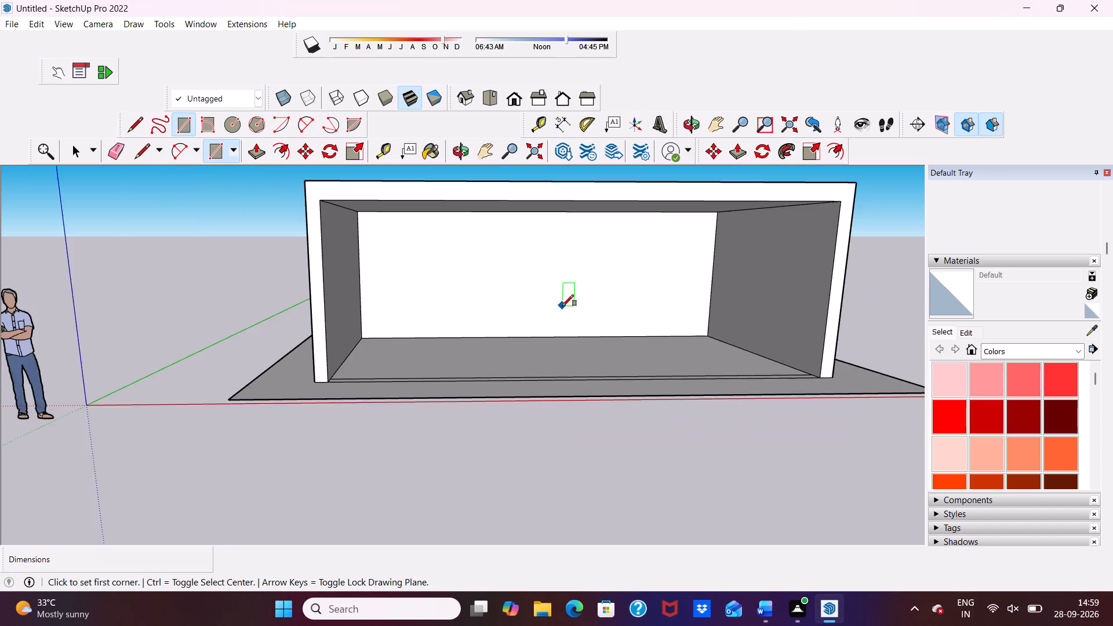
scroll(562, 306, down, 2)
scroll(630, 334, up, 4)
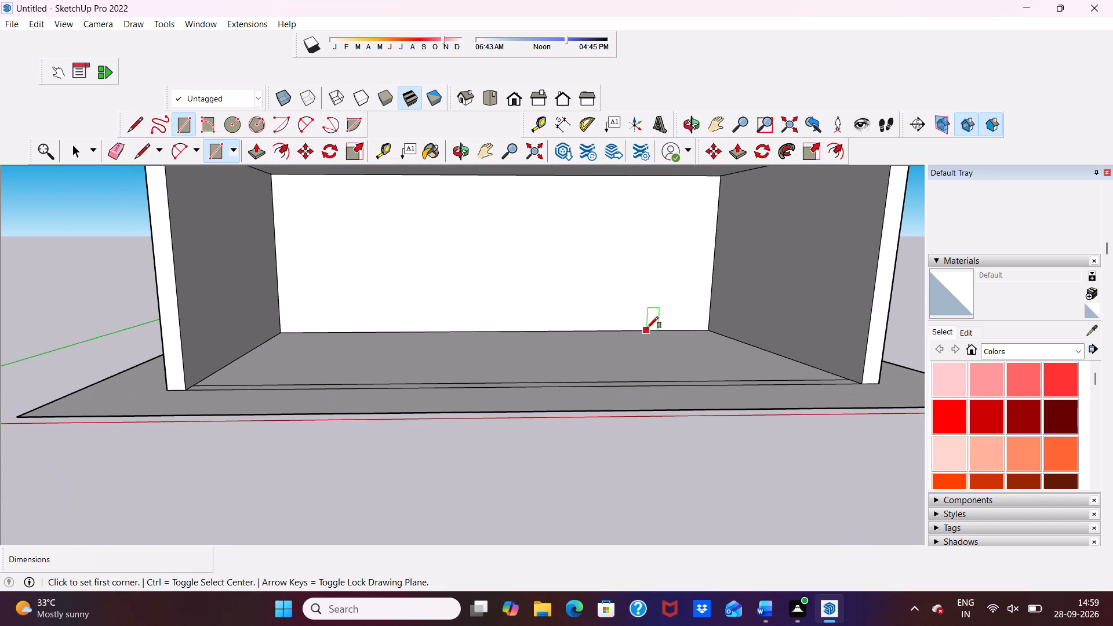
scroll(675, 327, up, 2)
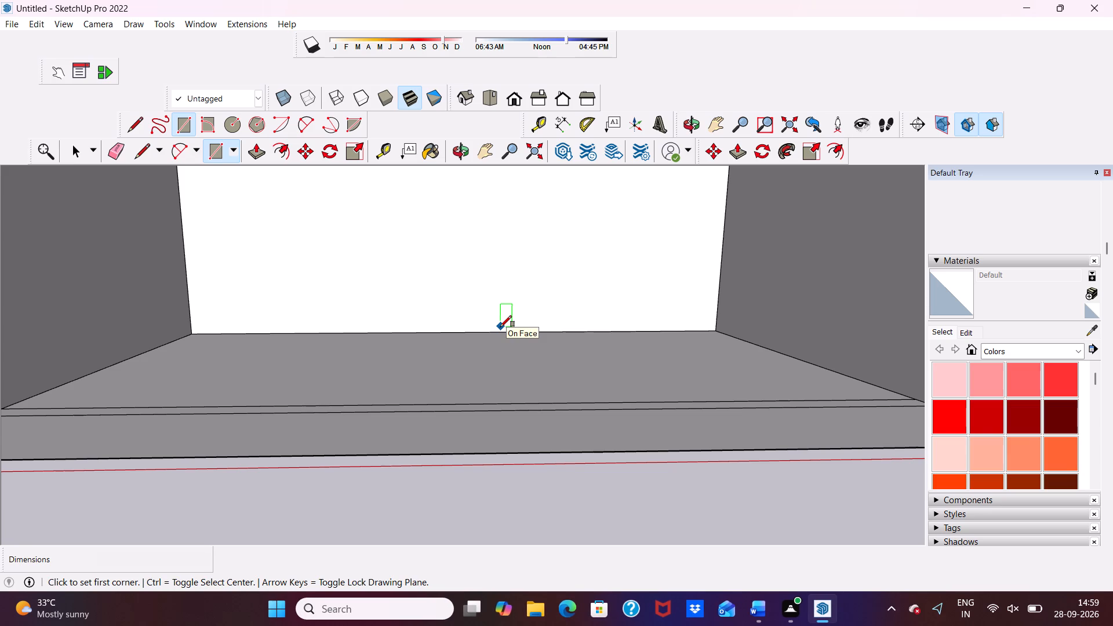
scroll(500, 327, up, 1)
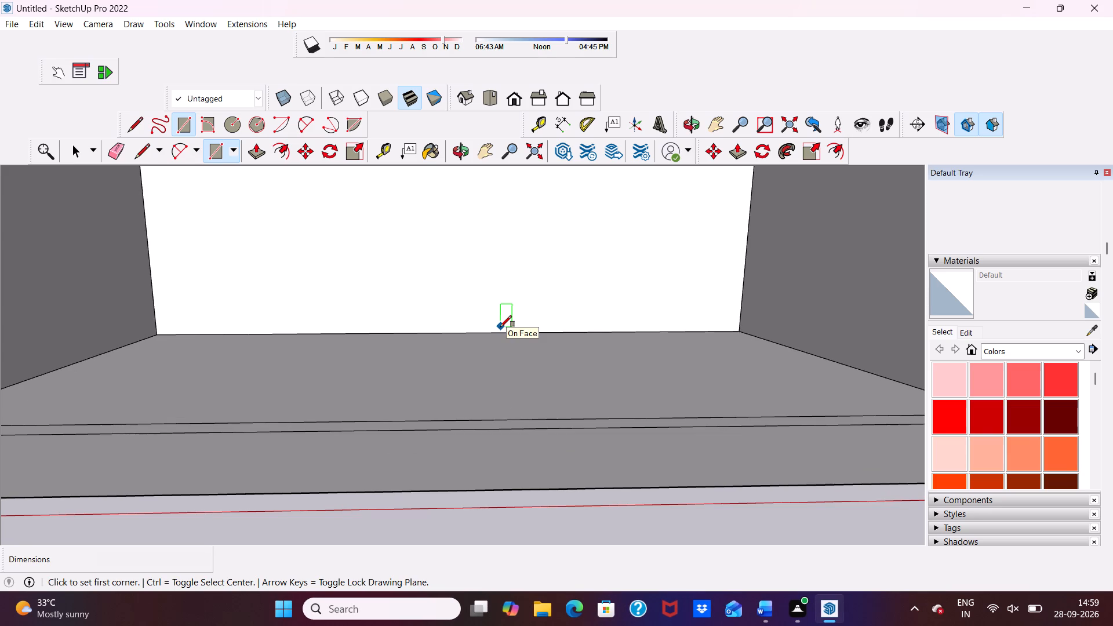
click(511, 330)
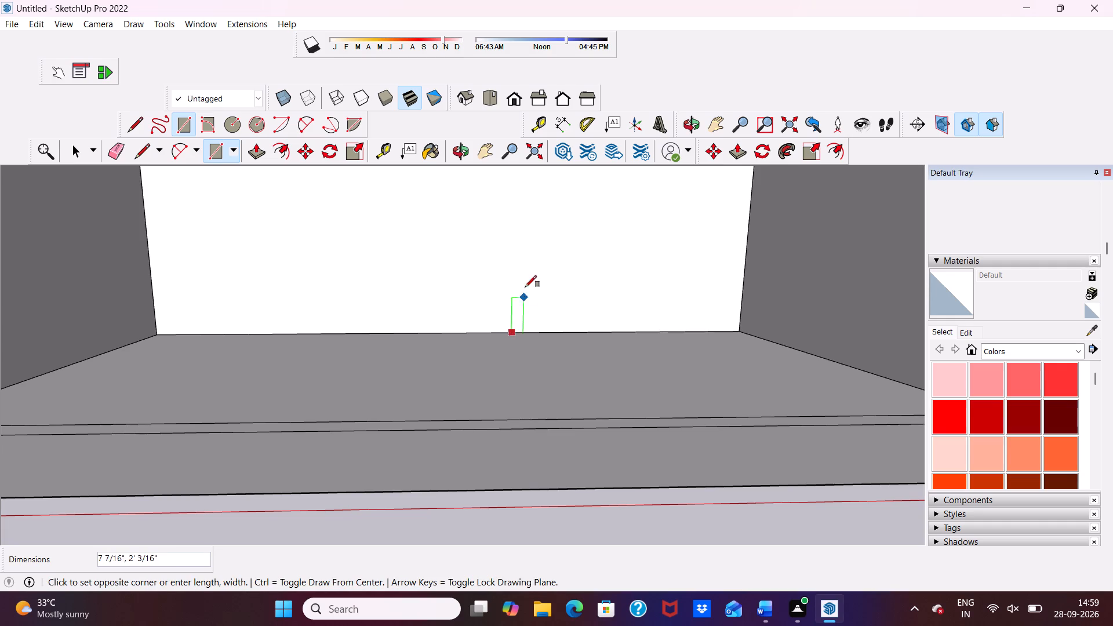
scroll(525, 280, down, 3)
scroll(534, 274, up, 1)
scroll(546, 262, down, 1)
scroll(582, 220, up, 1)
scroll(584, 205, down, 1)
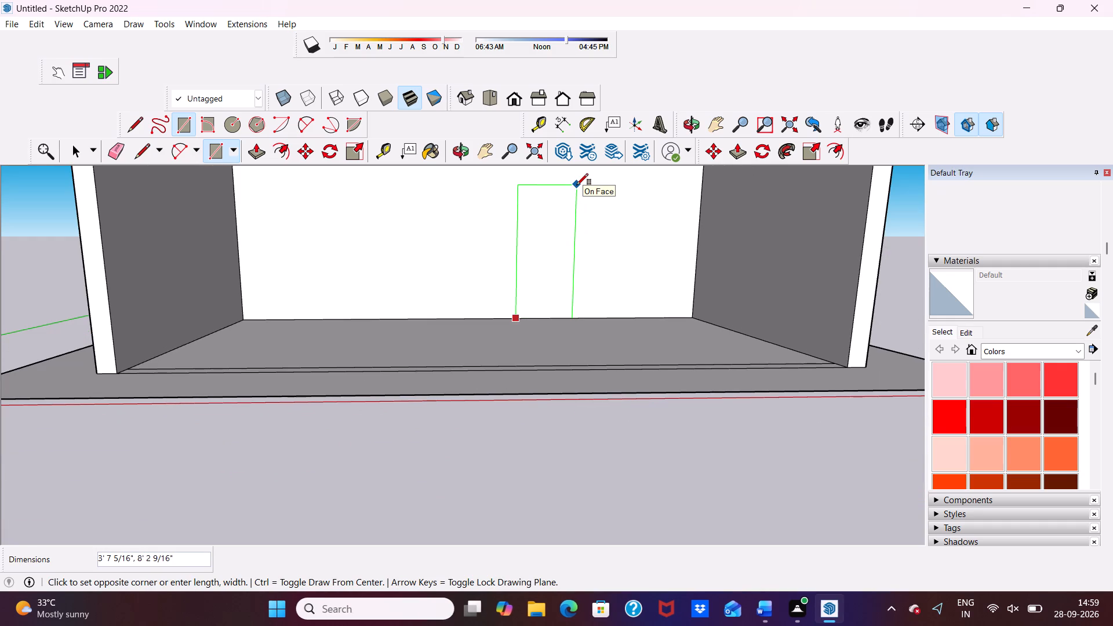
text(3',7')
key(Return)
scroll(538, 223, down, 2)
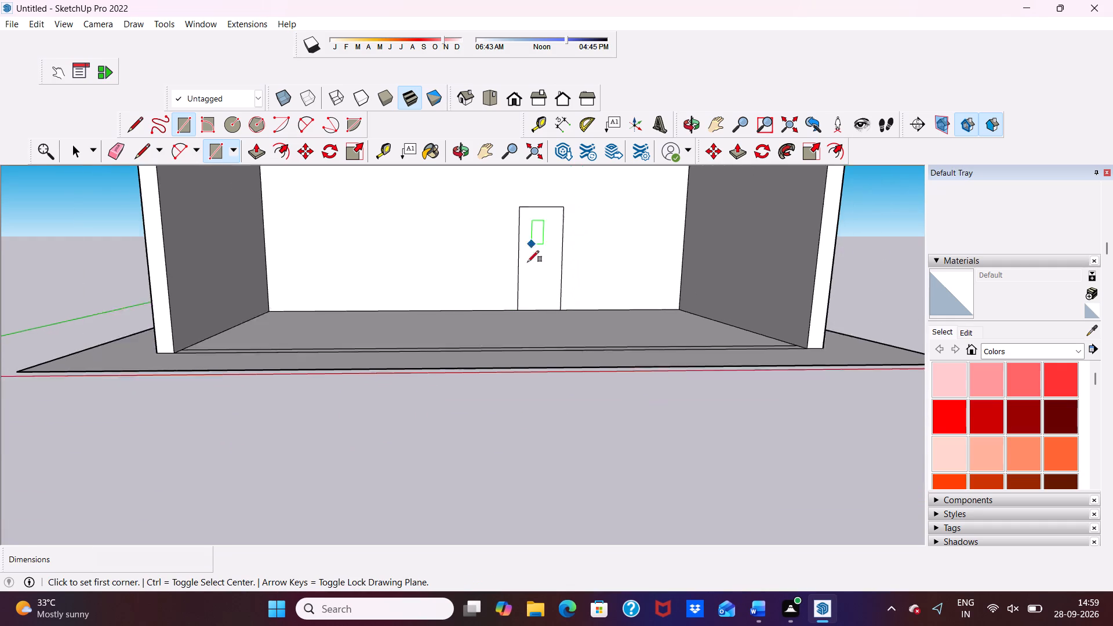
Draw a window rectangle about 8'7" wide by 6'8" high on the rear wall's inner face, beside the door outline.
scroll(528, 262, down, 5)
middle_drag(537, 245, 530, 230)
scroll(528, 230, up, 4)
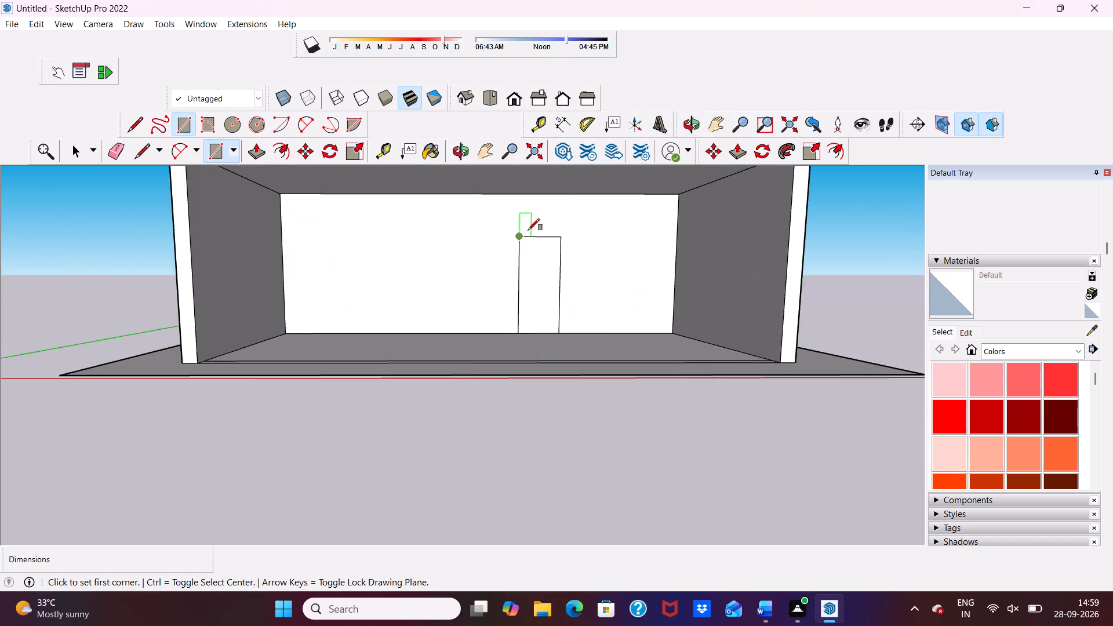
scroll(528, 230, up, 2)
scroll(528, 230, down, 5)
scroll(439, 212, up, 3)
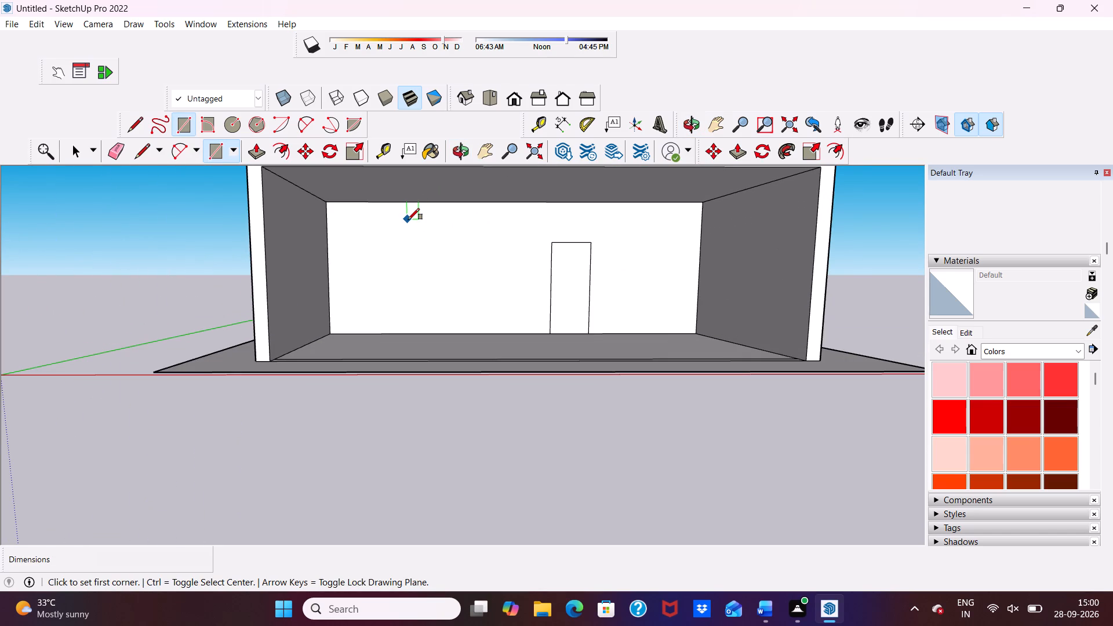
click(408, 220)
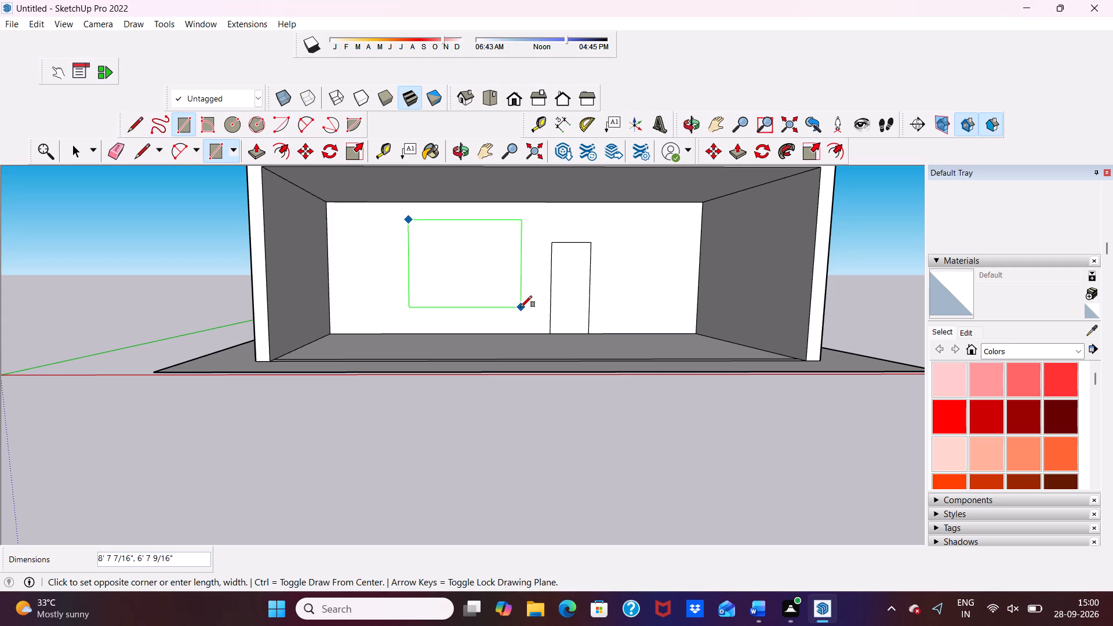
click(521, 307)
Offset the window outline 3" inward to form its frame.
scroll(308, 174, up, 7)
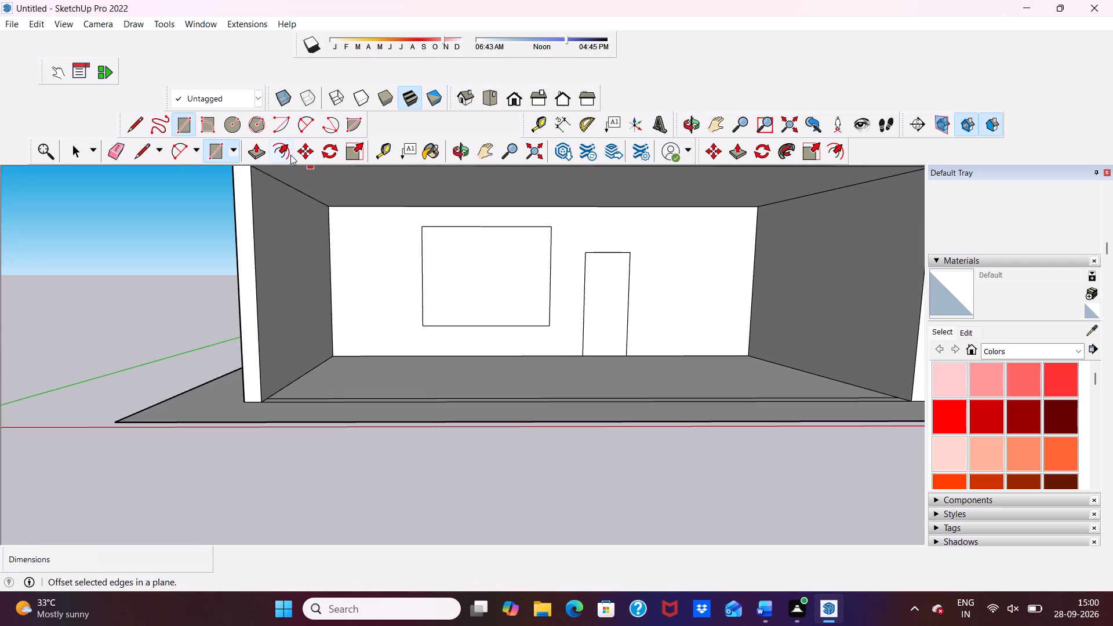
click(286, 153)
scroll(529, 225, up, 3)
scroll(391, 232, up, 4)
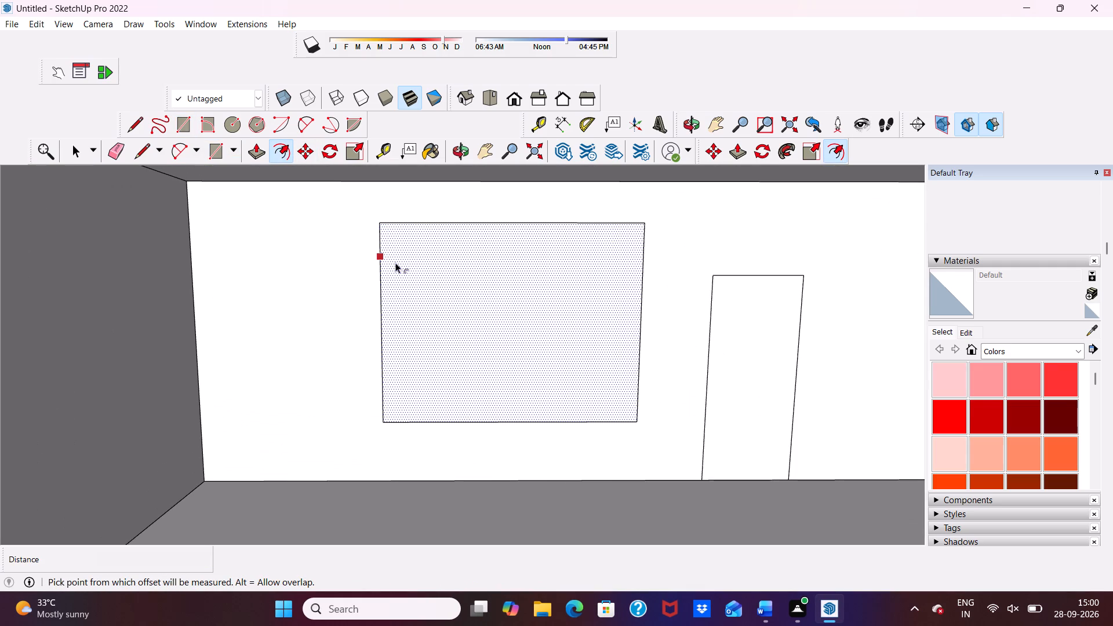
click(397, 263)
text(3")
key(Return)
Draw a vertical mullion rectangle about 4" wide from the midpoint of the window frame's inner top edge down to its inner bottom edge.
scroll(408, 281, down, 4)
scroll(410, 300, up, 1)
scroll(413, 300, down, 1)
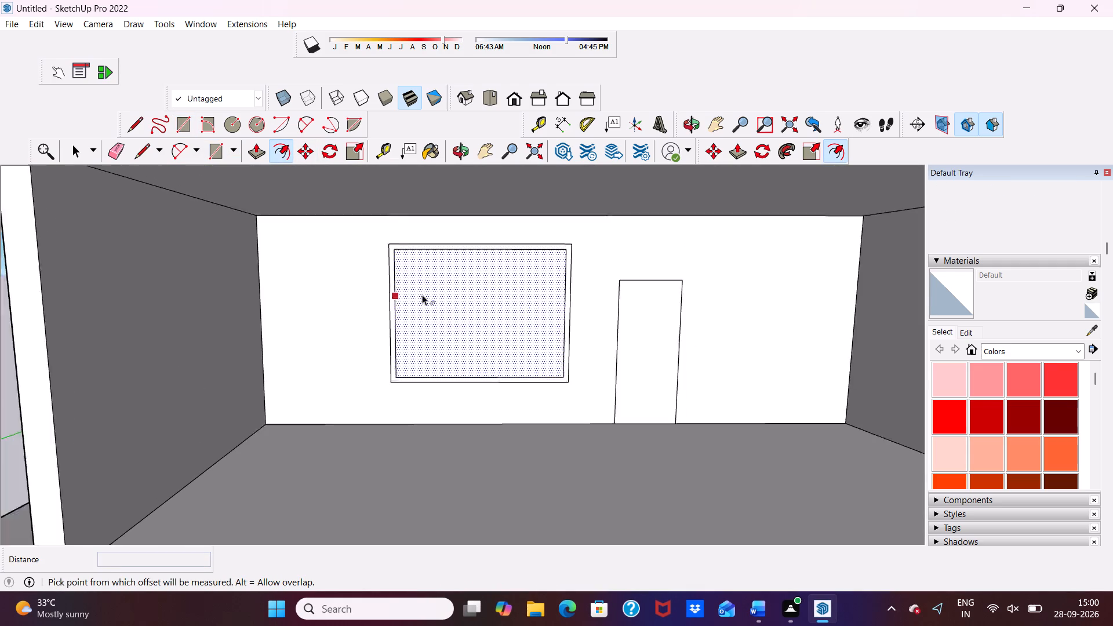
click(176, 123)
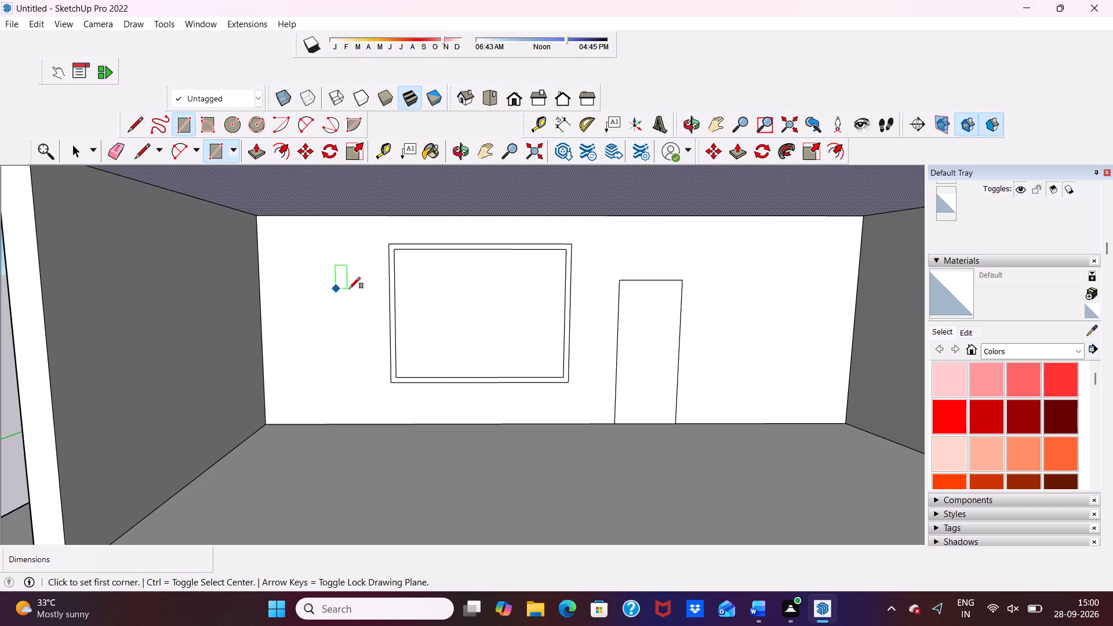
scroll(407, 281, up, 6)
scroll(548, 243, up, 2)
click(539, 220)
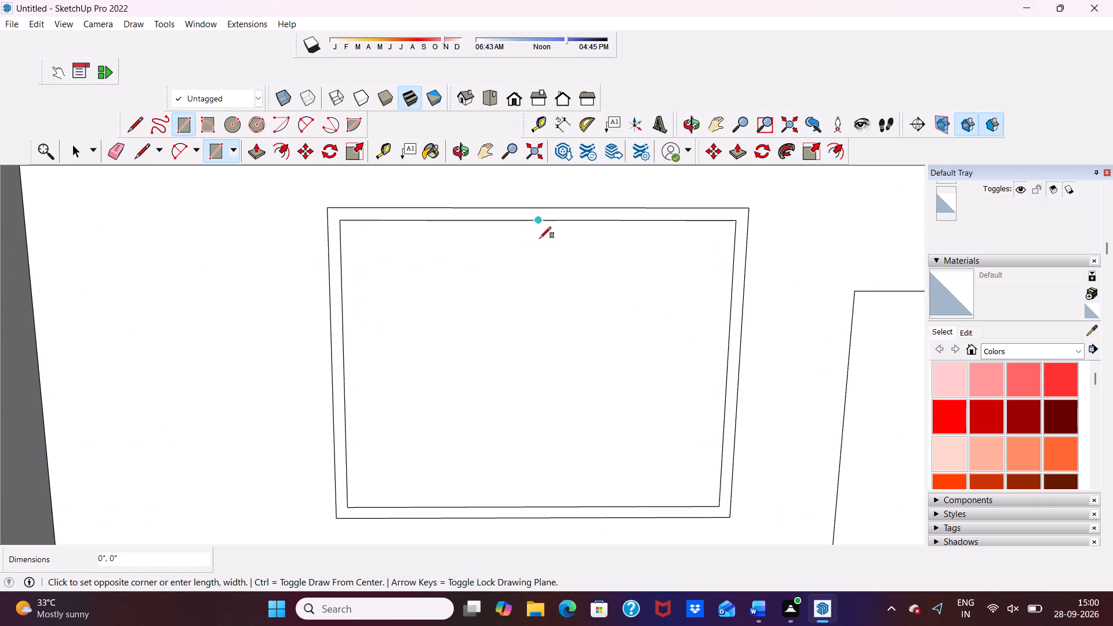
scroll(539, 253, down, 5)
scroll(540, 373, up, 2)
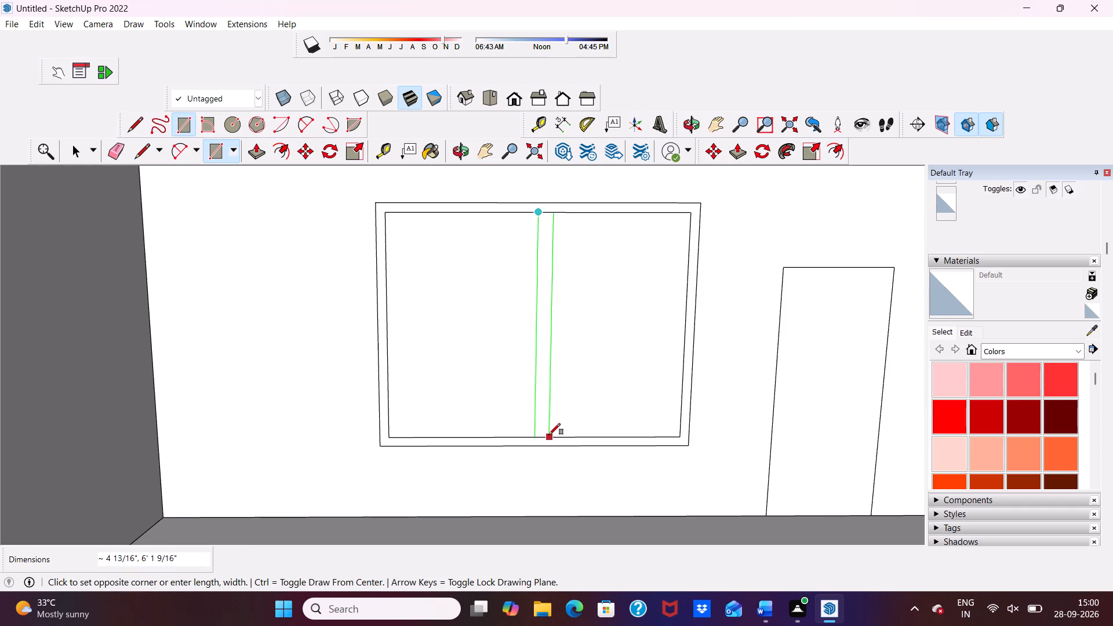
scroll(549, 435, up, 1)
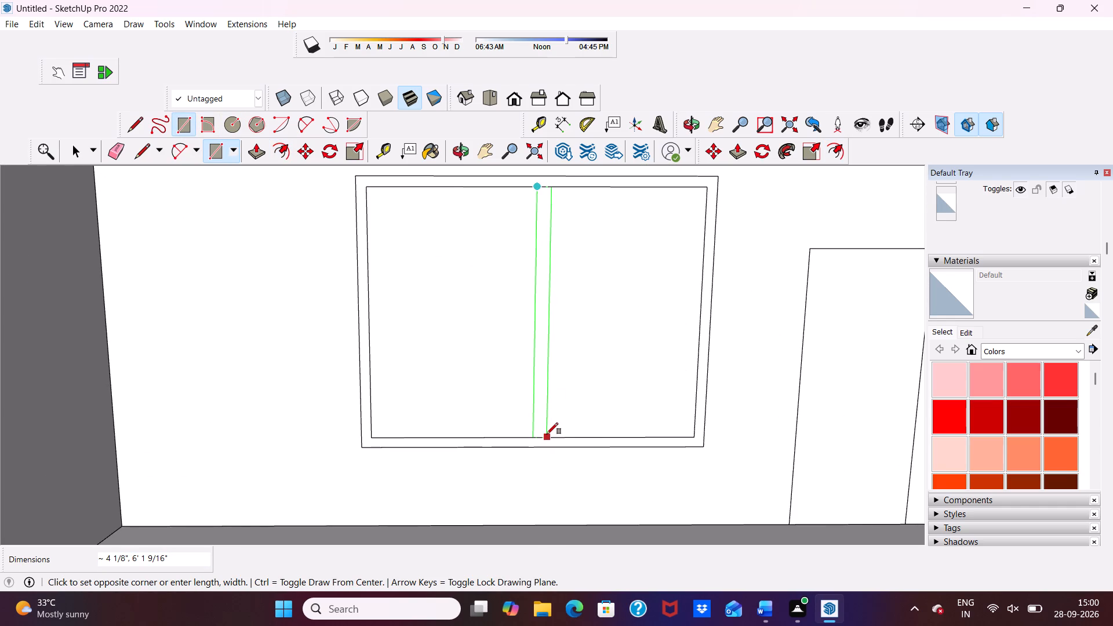
click(547, 434)
scroll(513, 398, down, 8)
key(space)
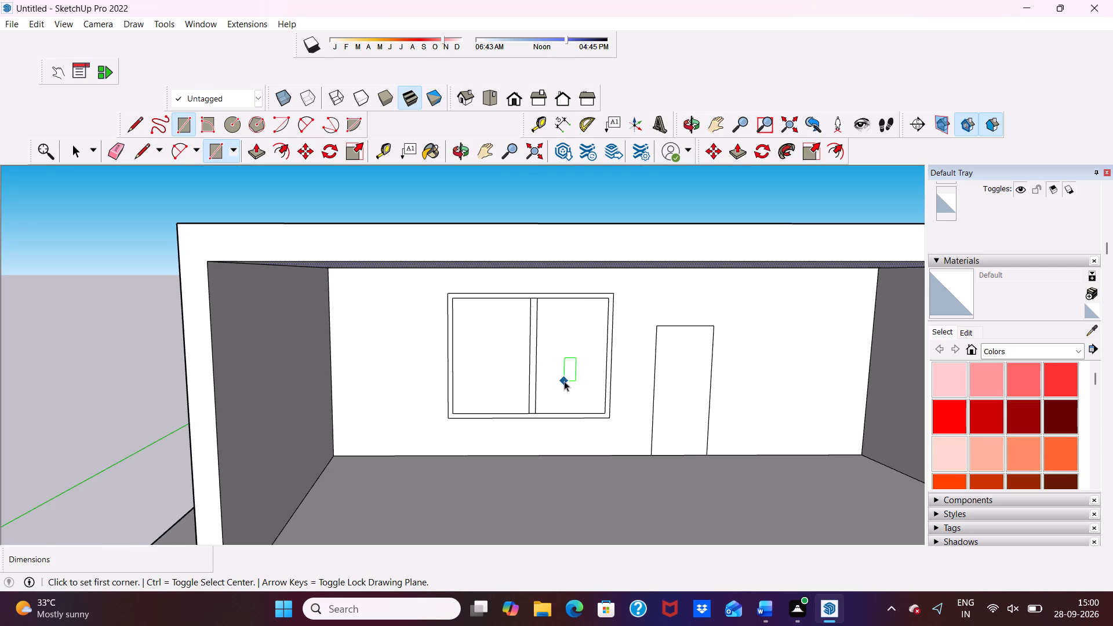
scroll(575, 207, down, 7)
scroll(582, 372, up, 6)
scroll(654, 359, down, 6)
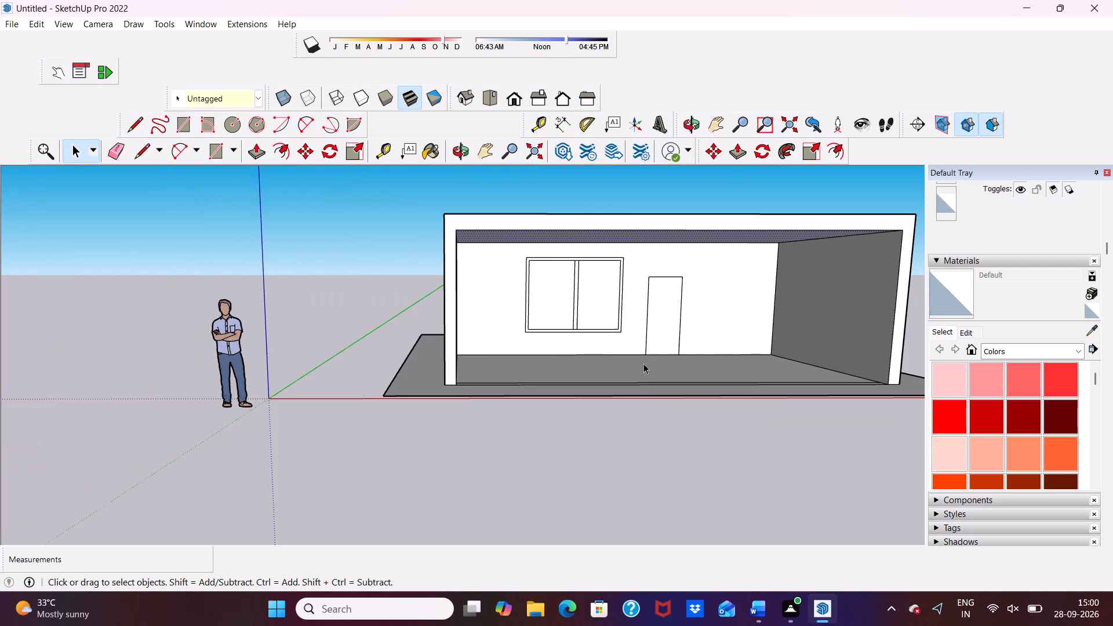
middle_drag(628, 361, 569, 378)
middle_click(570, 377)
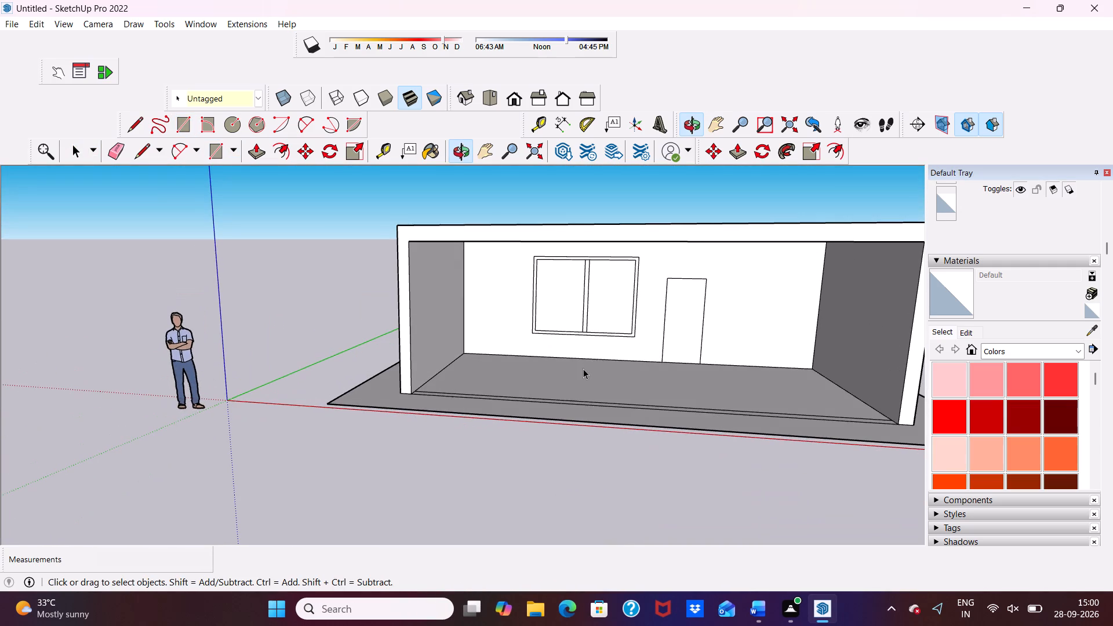
Examine the building's open front, floor and the rear wall's window and door outlines from several angles.
scroll(417, 282, down, 1)
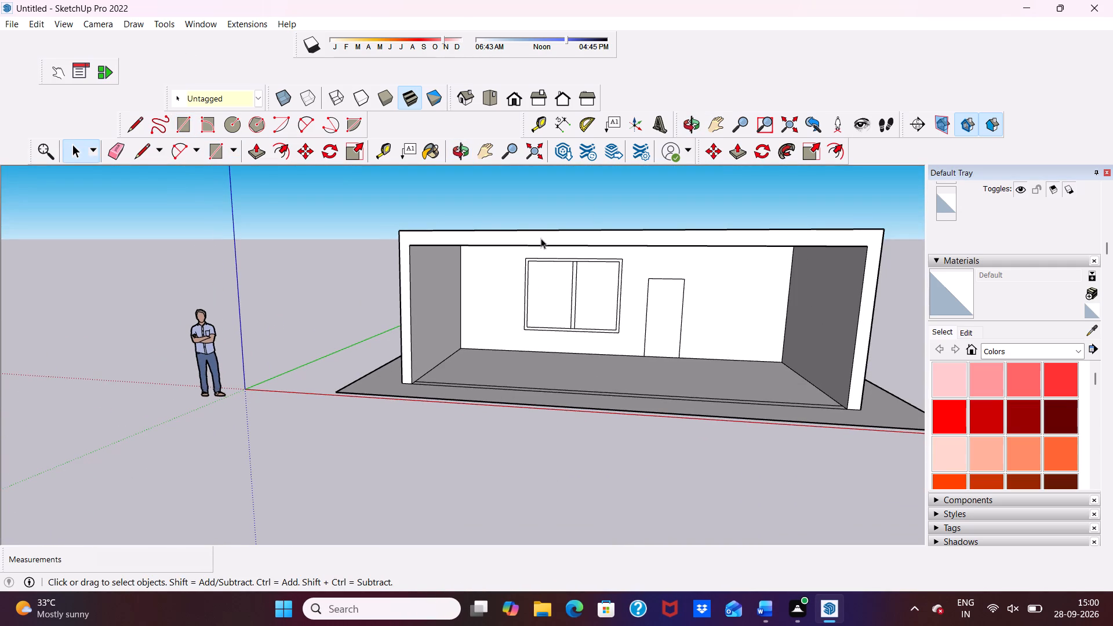
scroll(541, 238, down, 4)
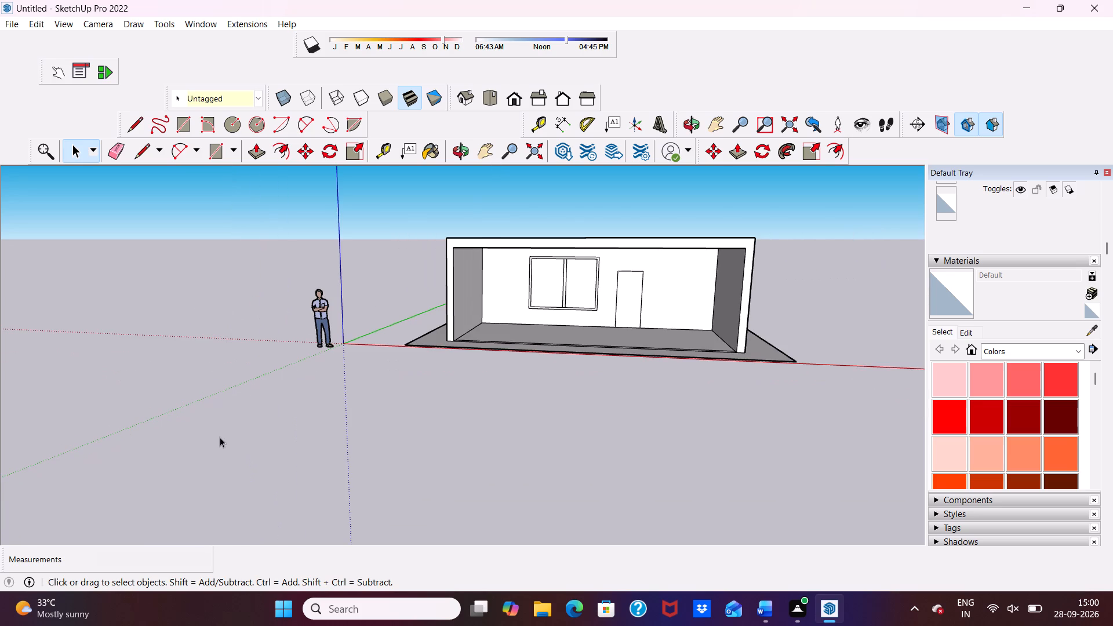
scroll(86, 129, down, 4)
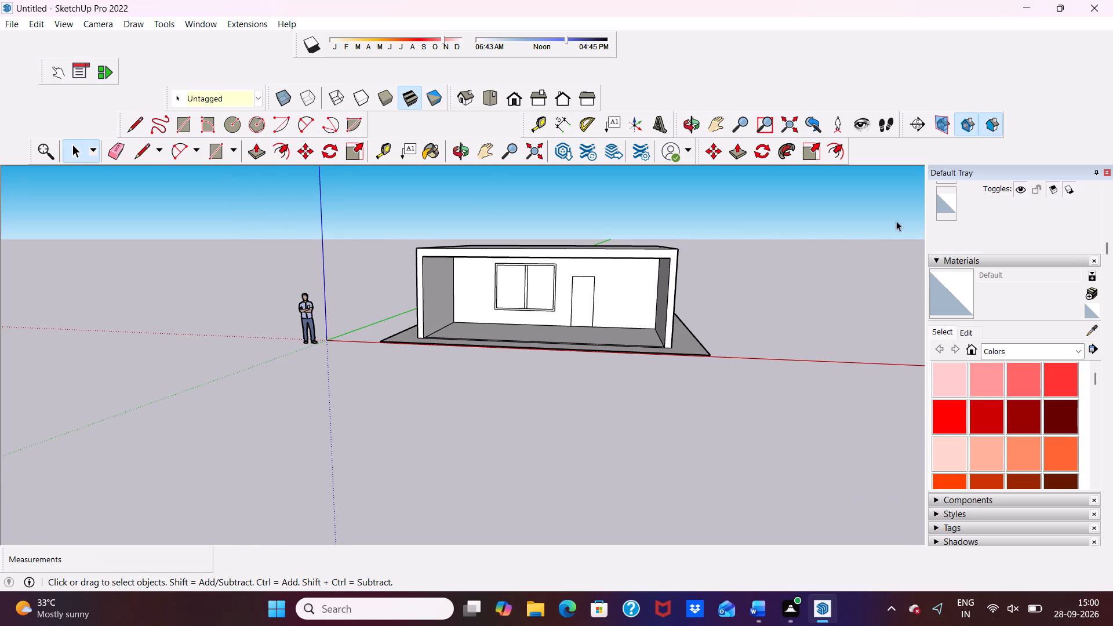
scroll(780, 327, up, 4)
scroll(545, 278, up, 2)
scroll(431, 238, down, 3)
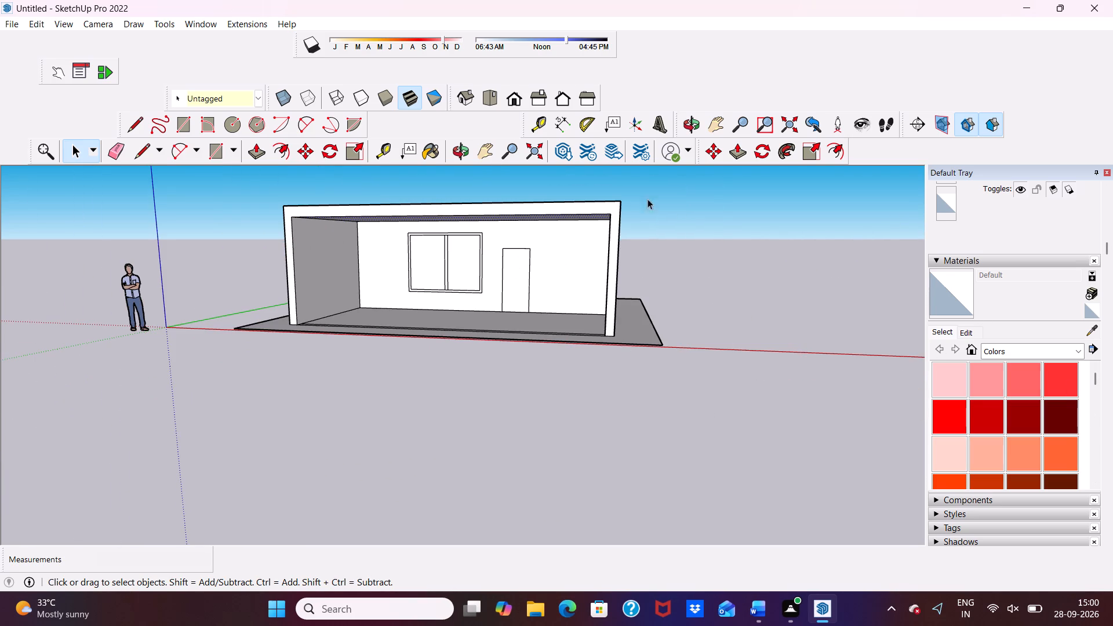
scroll(450, 0, up, 1)
scroll(370, 238, up, 5)
scroll(368, 191, down, 4)
middle_drag(375, 224, 461, 217)
scroll(461, 217, up, 7)
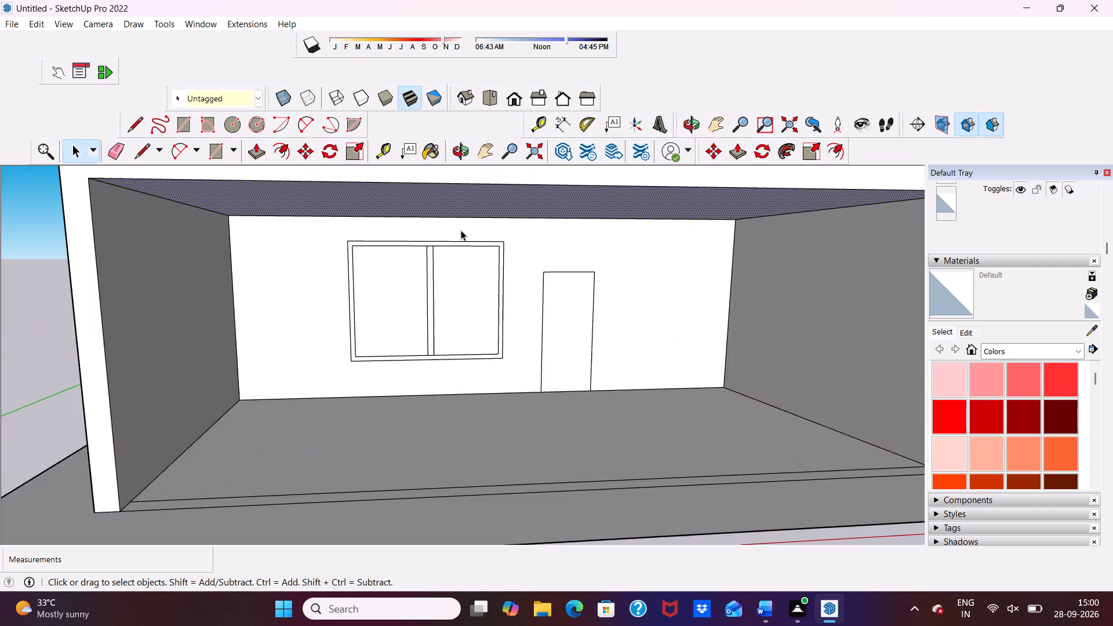
scroll(488, 249, up, 1)
scroll(484, 252, down, 5)
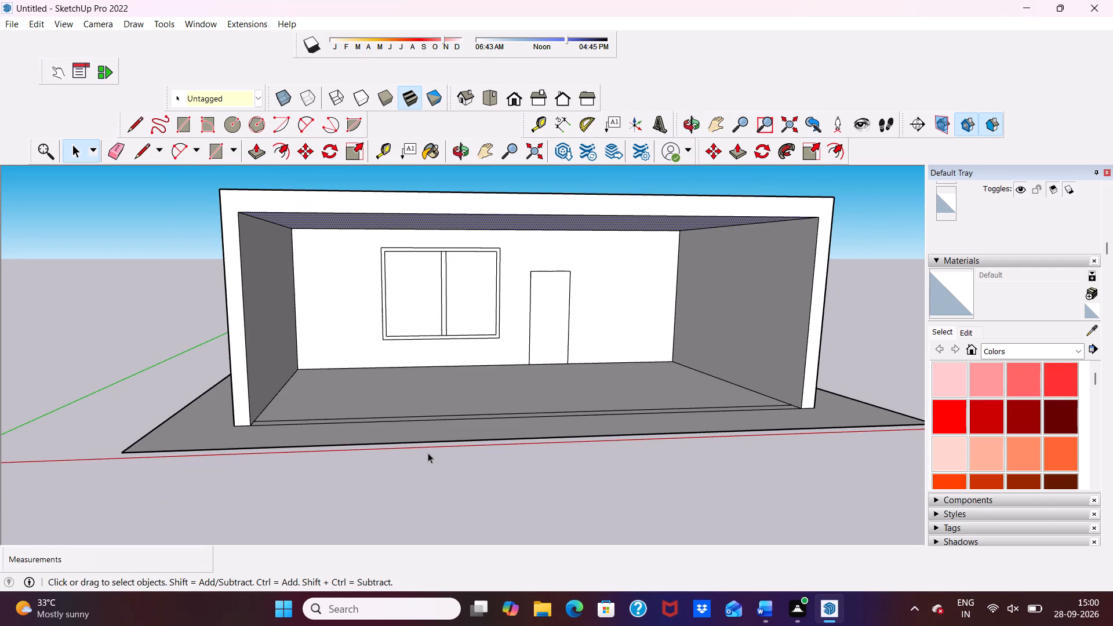
scroll(721, 274, up, 4)
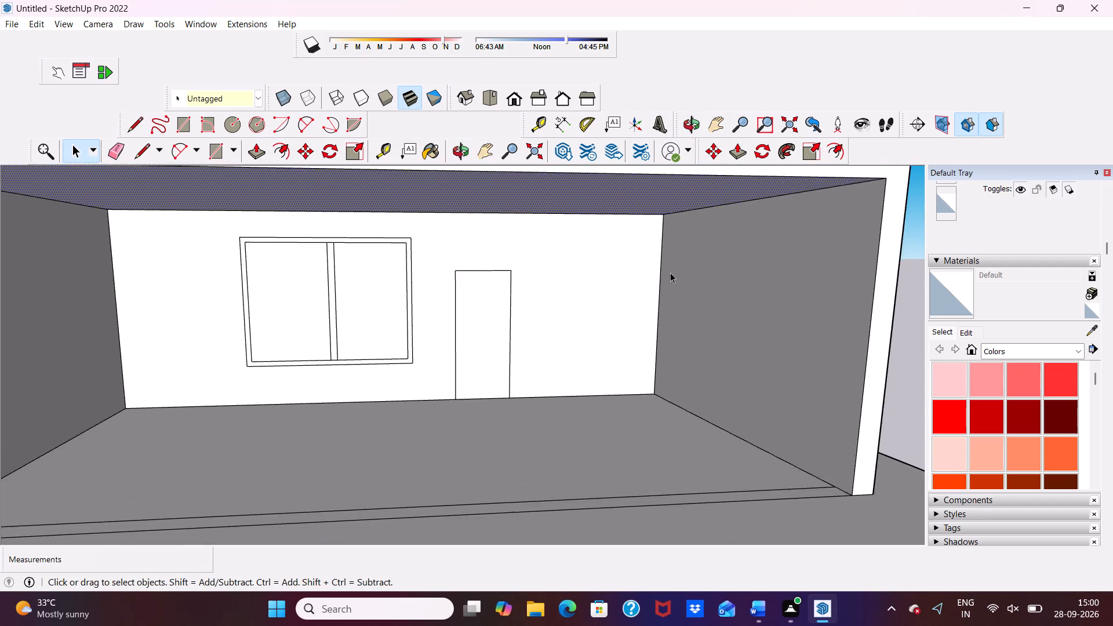
scroll(670, 272, down, 2)
middle_drag(670, 272, 642, 243)
click(818, 230)
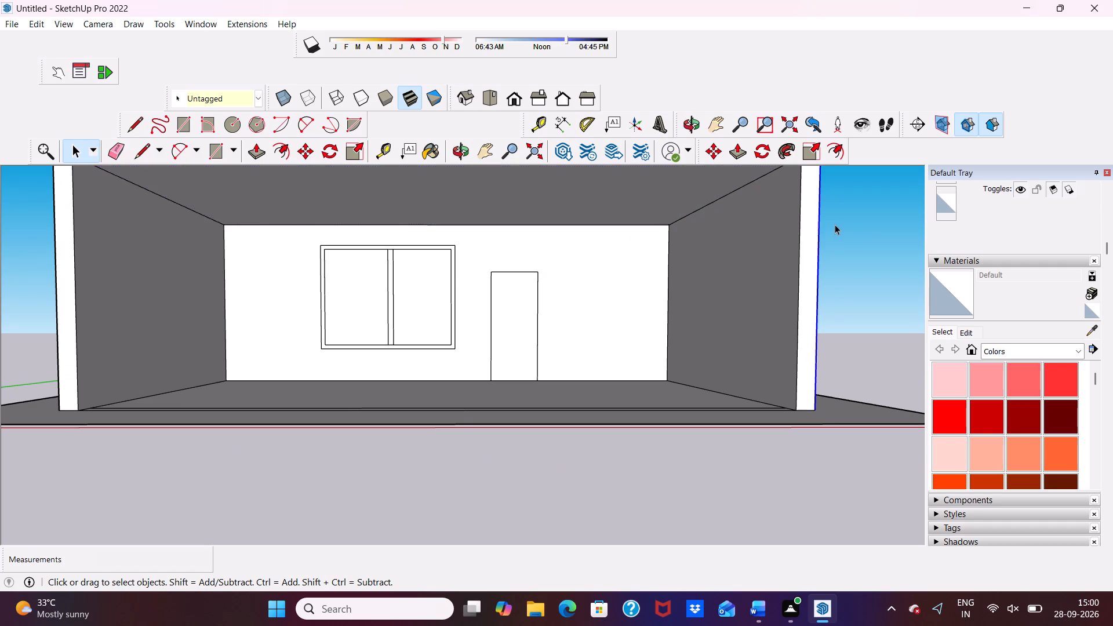
click(841, 221)
scroll(778, 228, down, 5)
scroll(763, 267, up, 2)
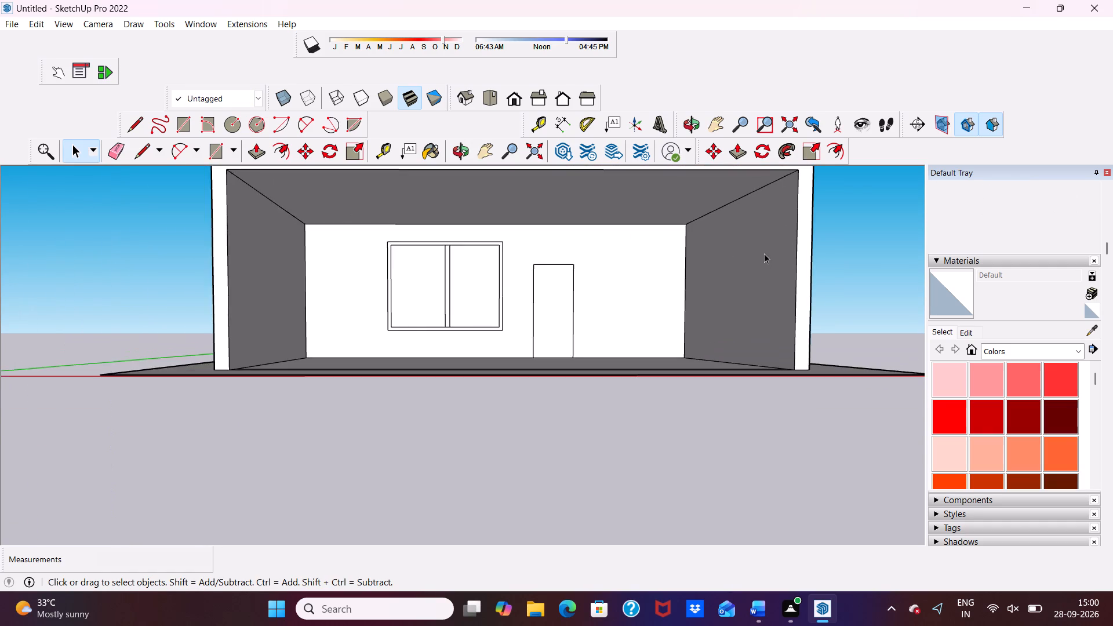
scroll(764, 253, up, 2)
scroll(769, 246, down, 1)
scroll(769, 246, up, 1)
scroll(769, 246, down, 2)
middle_drag(769, 245, 812, 268)
scroll(745, 295, up, 3)
scroll(719, 265, down, 4)
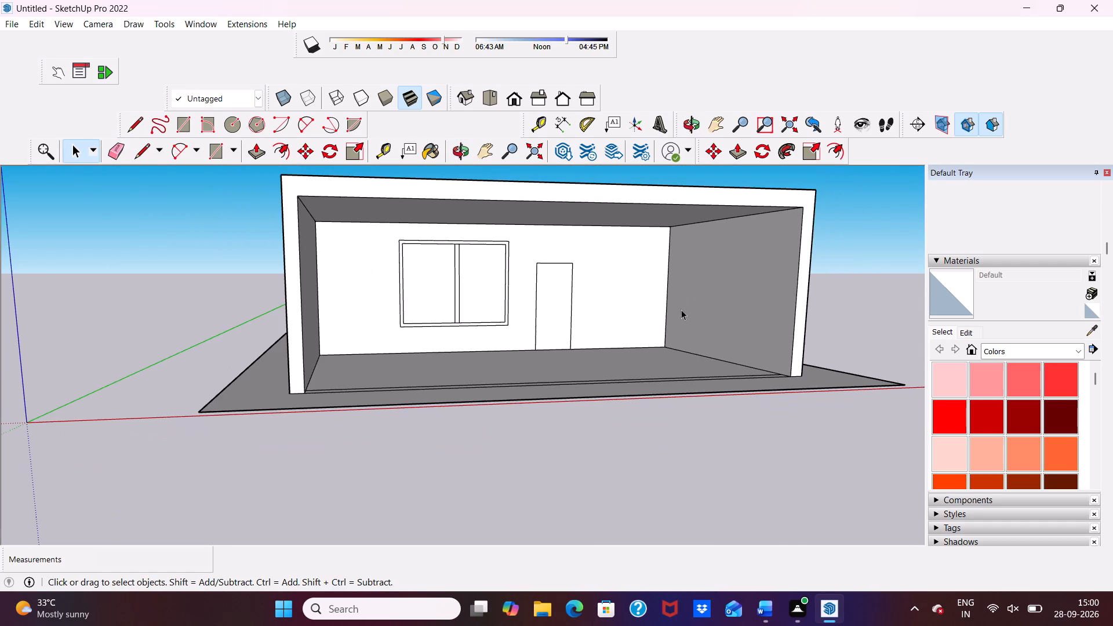
middle_drag(681, 310, 659, 359)
scroll(410, 401, up, 4)
scroll(412, 377, down, 5)
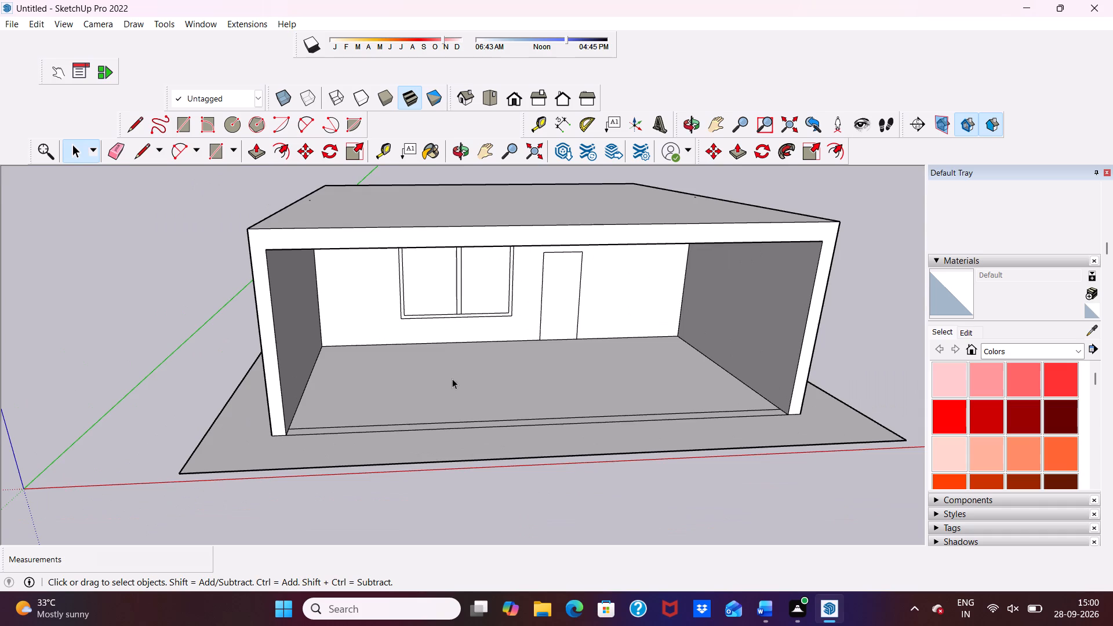
middle_drag(453, 378, 457, 303)
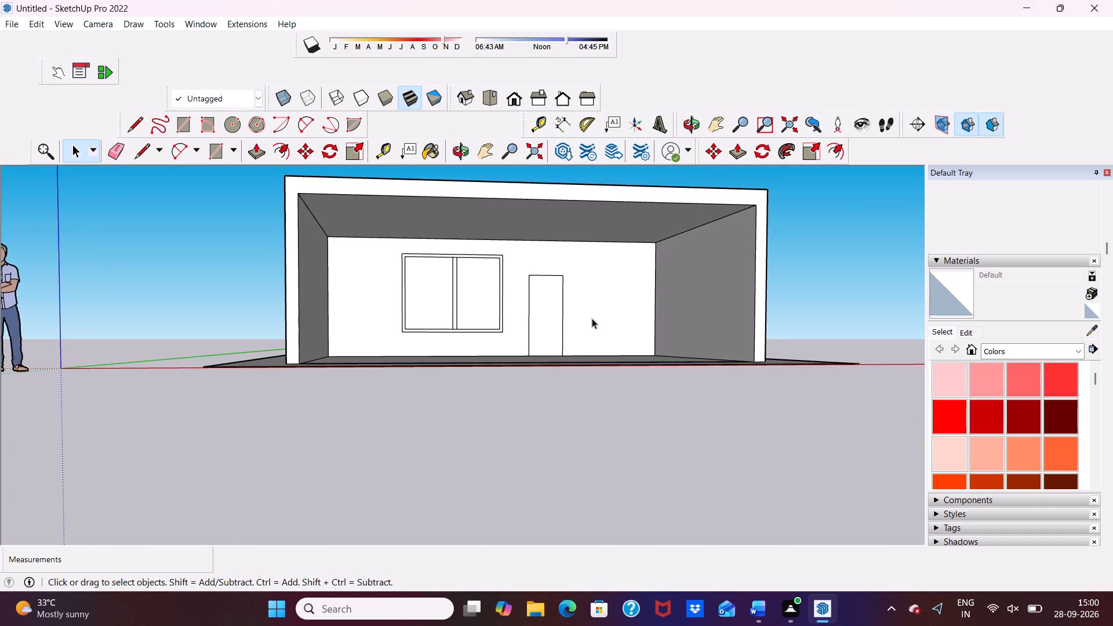
scroll(504, 319, down, 3)
middle_drag(452, 357, 445, 427)
scroll(465, 388, up, 6)
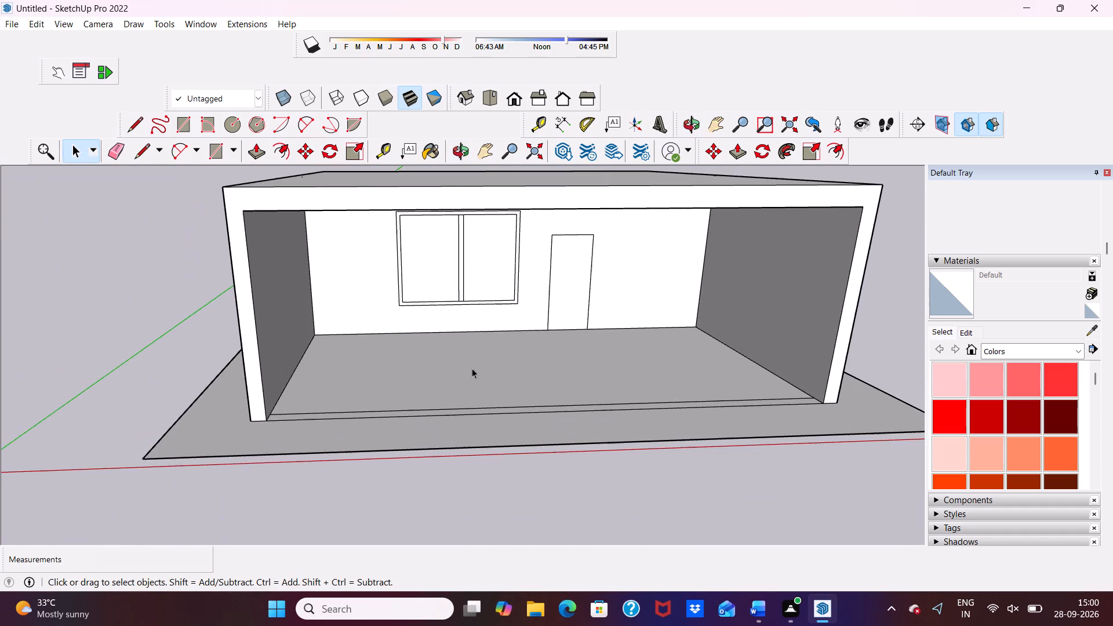
scroll(466, 357, down, 4)
scroll(432, 398, up, 3)
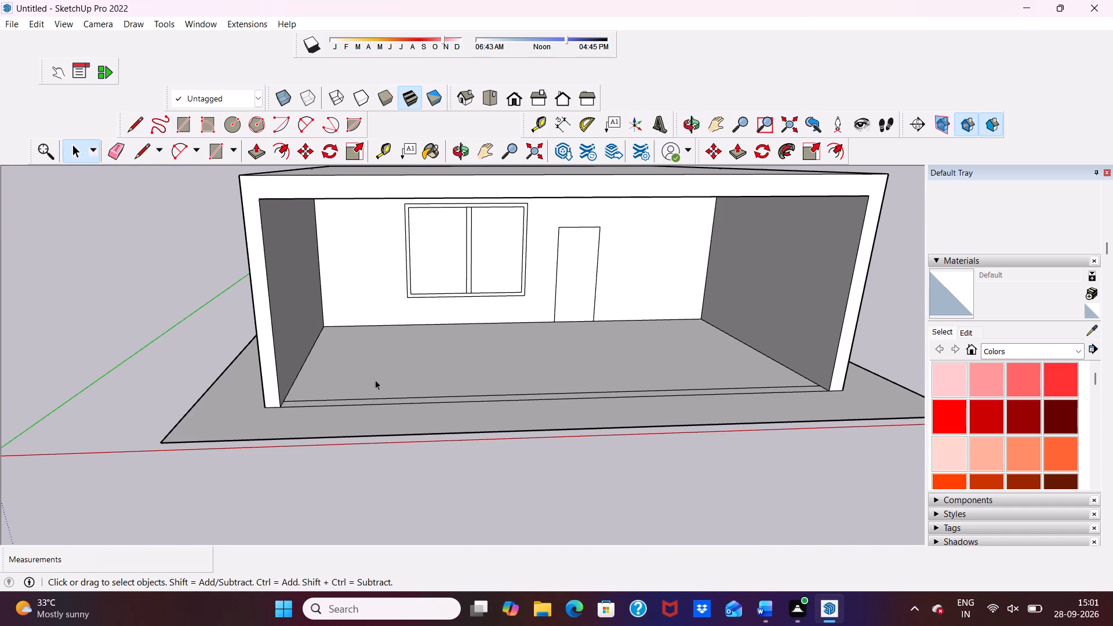
scroll(379, 377, up, 5)
scroll(416, 357, down, 4)
Extrude the narrow floor strip across the open front upward 5' to form a low front wall.
middle_drag(445, 378, 447, 424)
scroll(449, 418, up, 2)
click(445, 452)
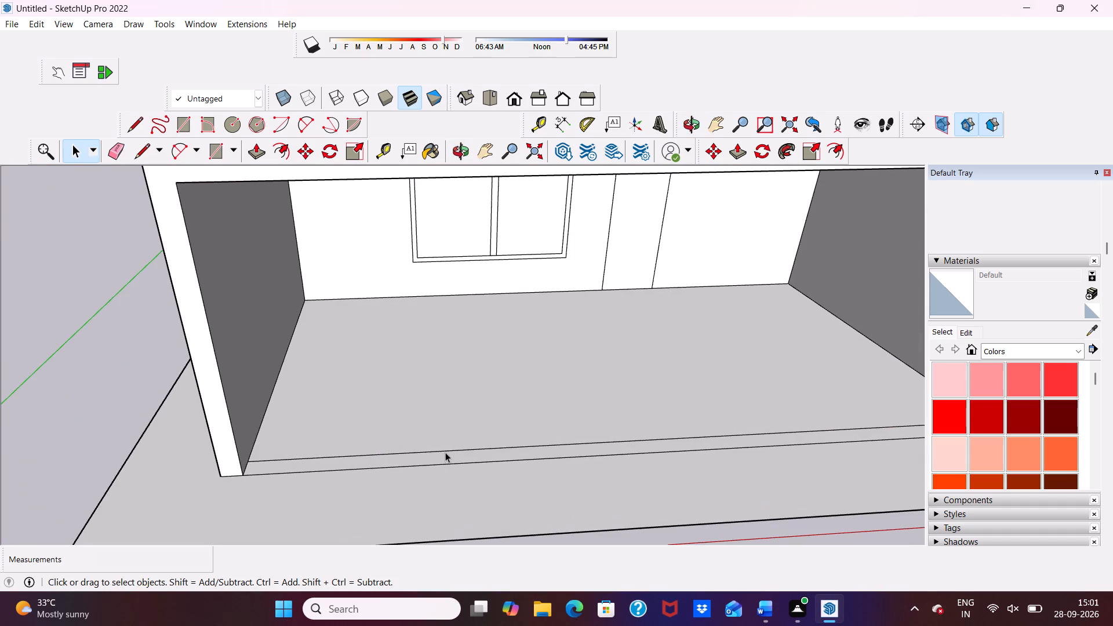
click(445, 456)
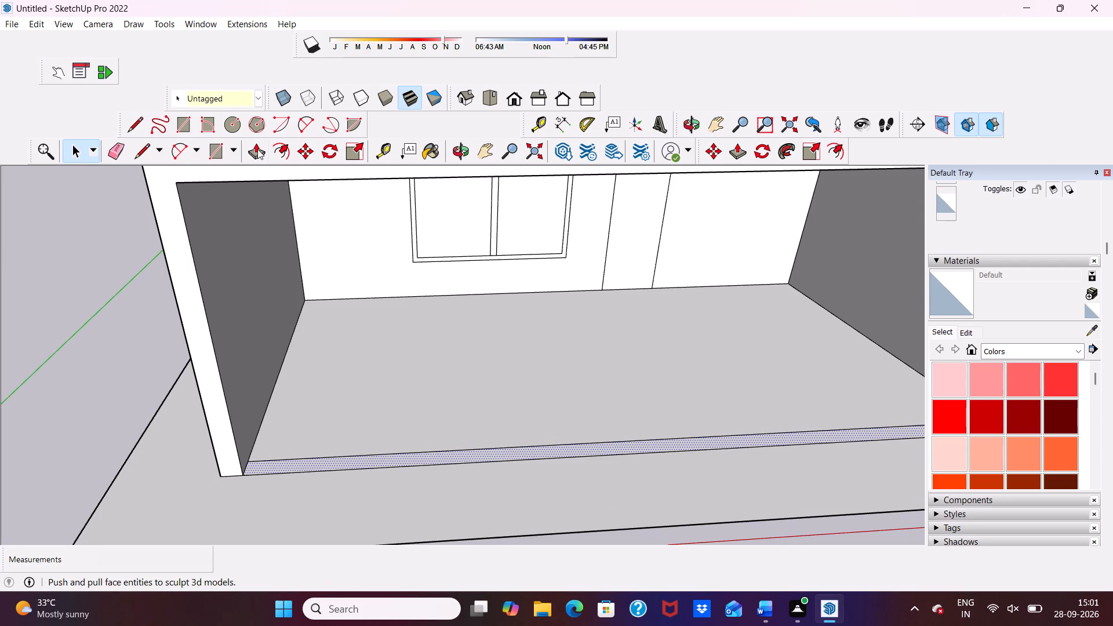
click(253, 148)
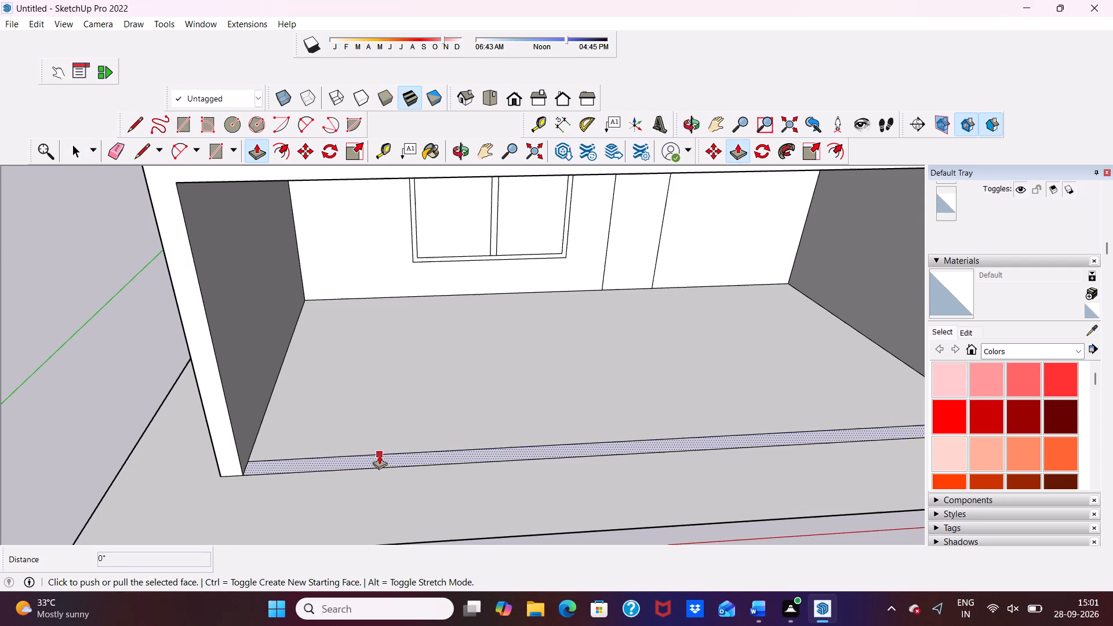
click(379, 455)
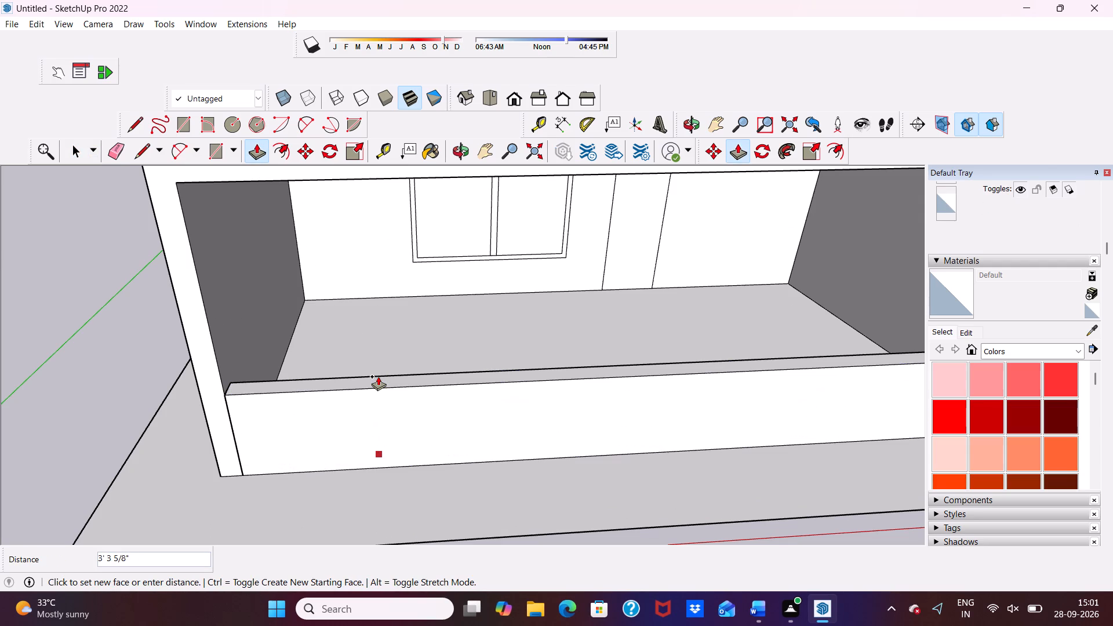
key(4)
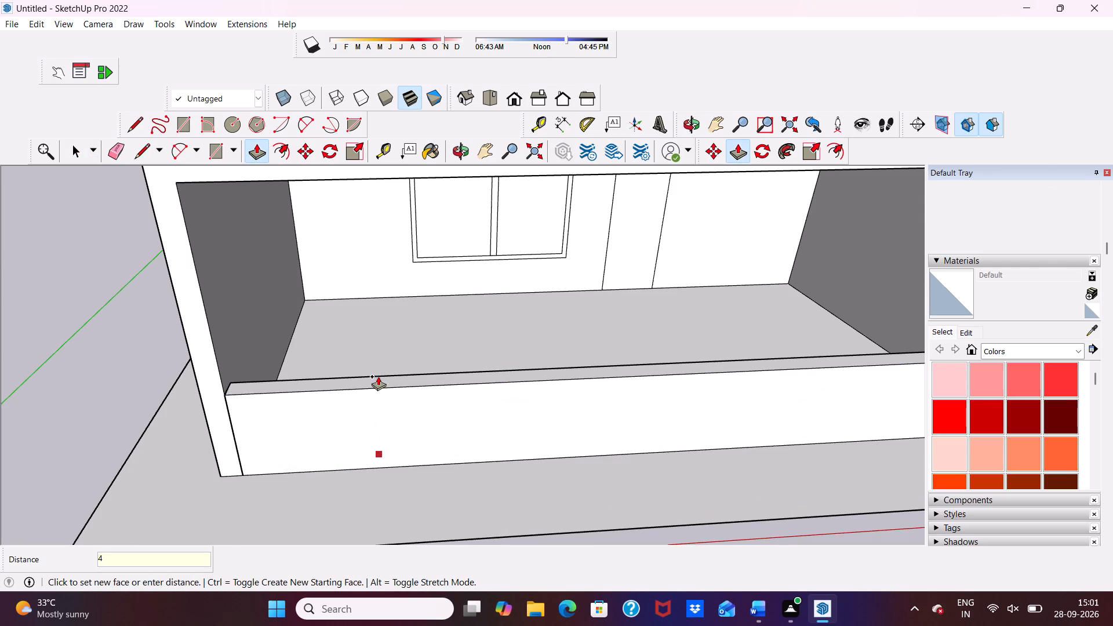
key(BackSpace)
text(5')
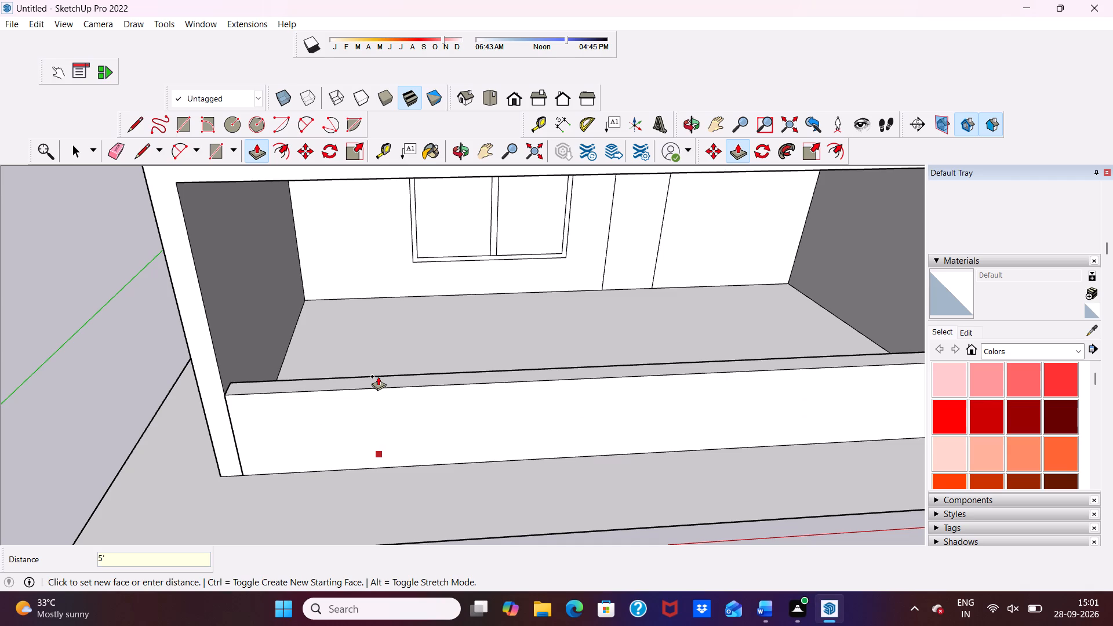
key(Return)
scroll(668, 381, down, 4)
middle_drag(673, 380, 673, 381)
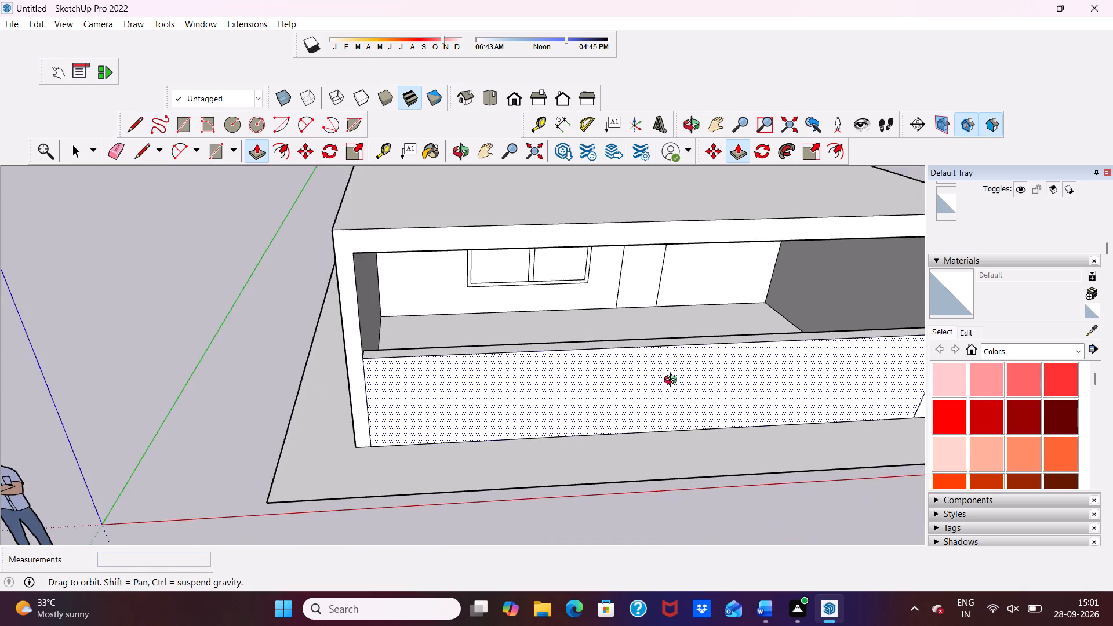
middle_drag(673, 381, 649, 296)
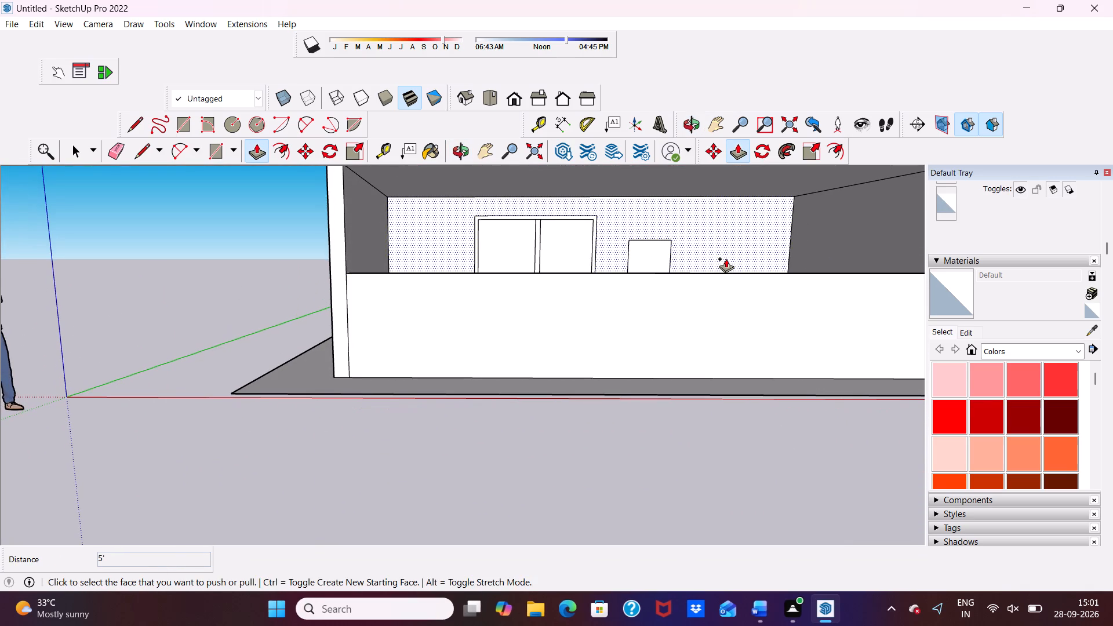
key(space)
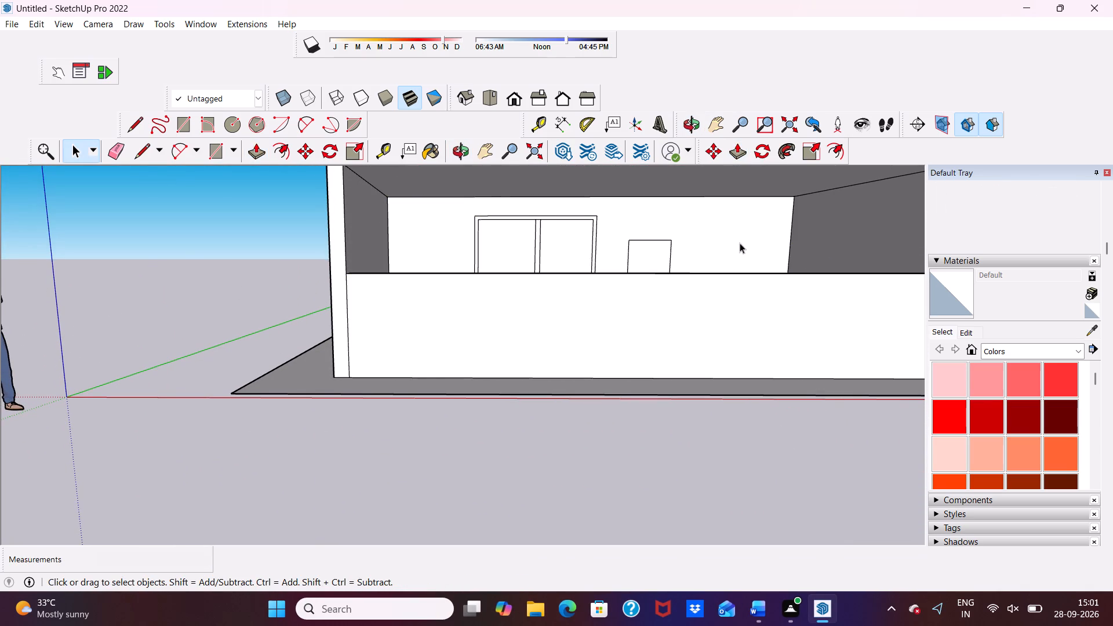
Pull the front face framing the opening, along the side walls and roof edge, 1' forward past the low front wall.
scroll(750, 238, down, 4)
scroll(628, 271, up, 3)
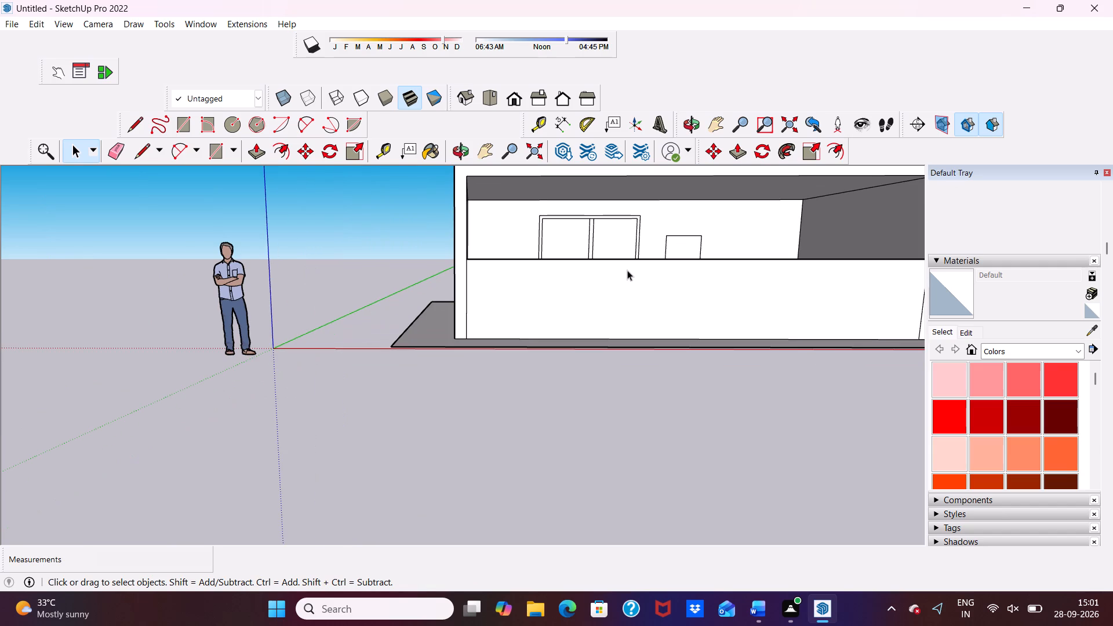
scroll(627, 270, up, 1)
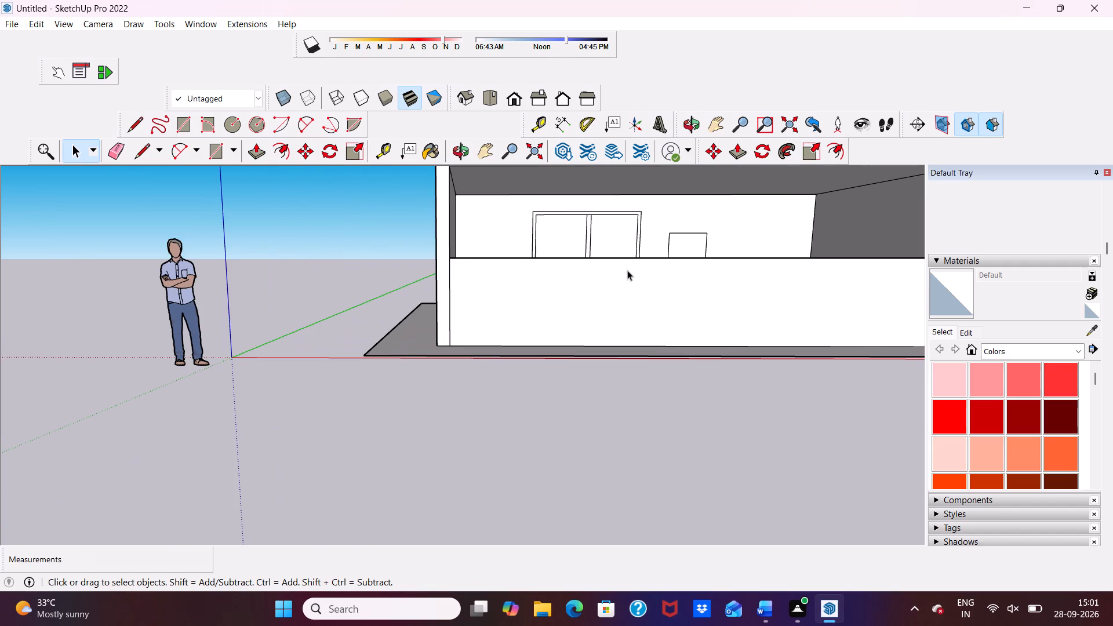
scroll(627, 270, up, 1)
scroll(542, 259, down, 3)
scroll(479, 275, up, 6)
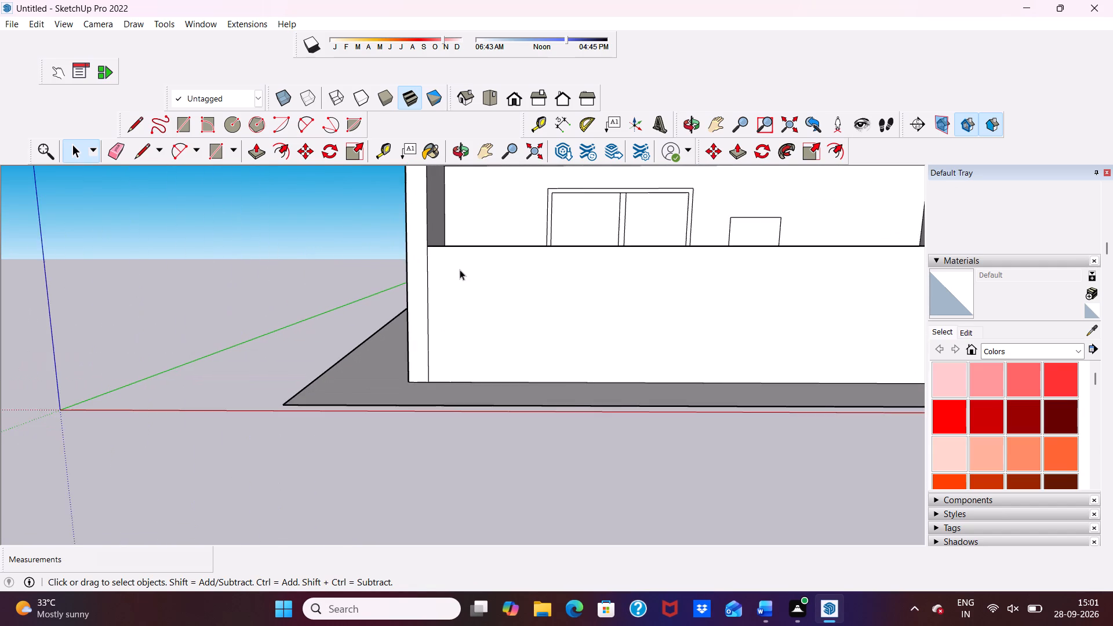
scroll(460, 270, up, 4)
scroll(366, 268, down, 3)
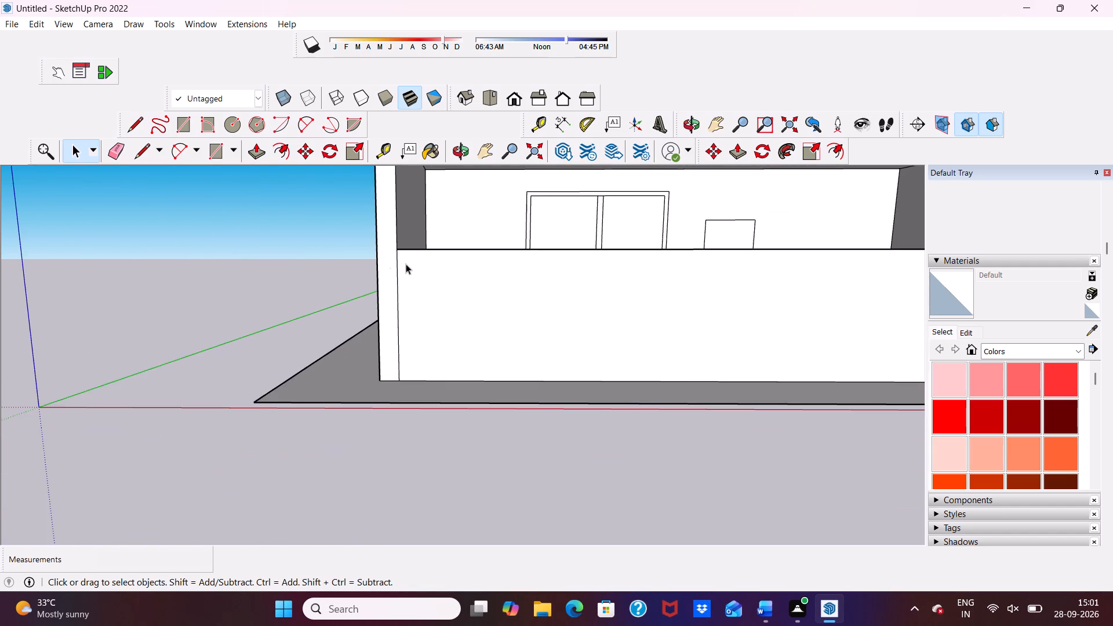
scroll(387, 272, down, 2)
scroll(385, 280, up, 1)
scroll(385, 286, down, 7)
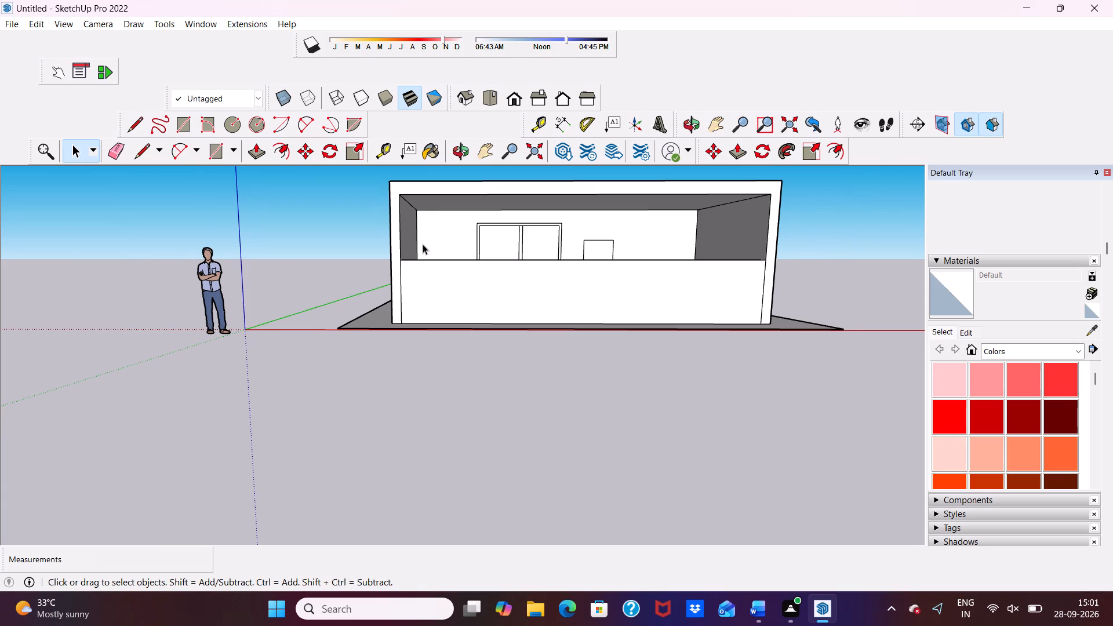
scroll(416, 239, up, 5)
click(397, 311)
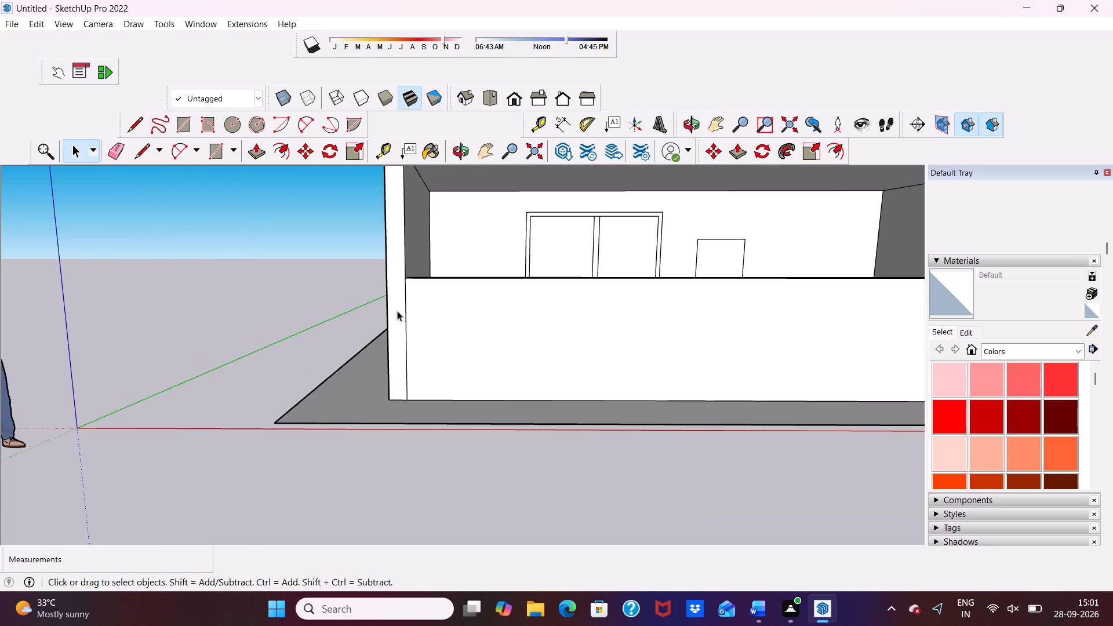
scroll(253, 144, down, 2)
scroll(255, 153, up, 3)
click(254, 145)
scroll(481, 254, up, 4)
scroll(364, 331, up, 3)
click(270, 345)
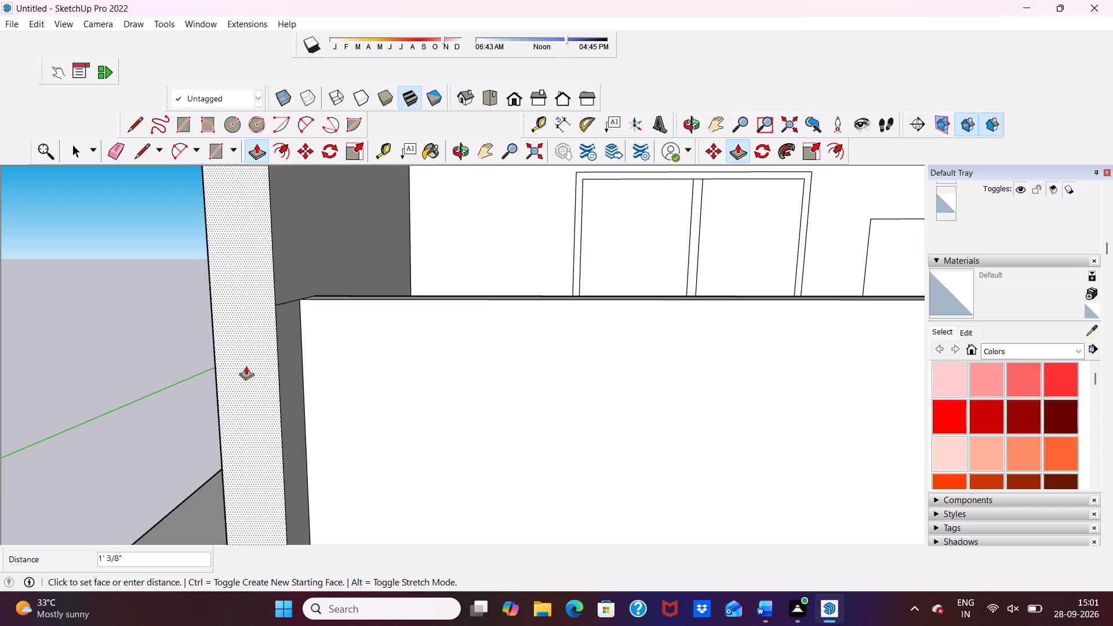
scroll(252, 354, down, 7)
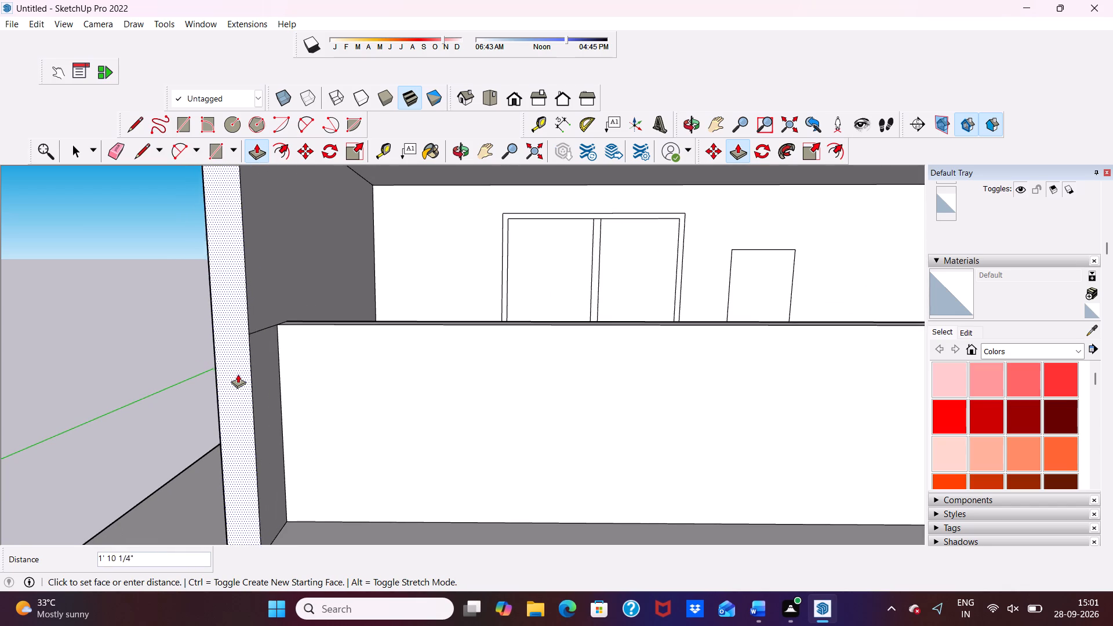
text(1')
key(Return)
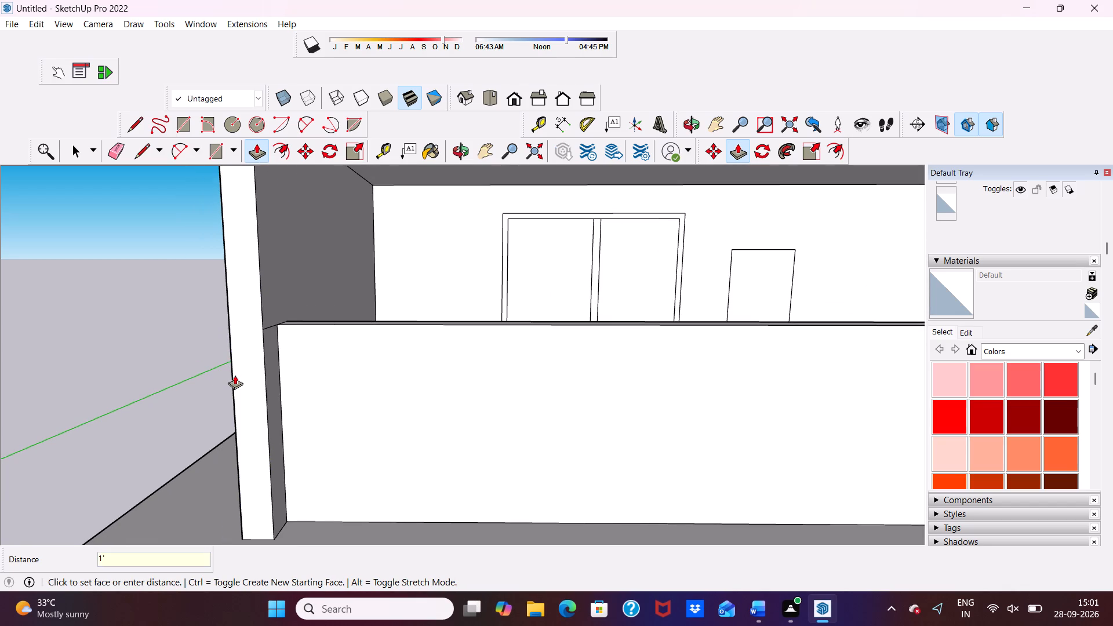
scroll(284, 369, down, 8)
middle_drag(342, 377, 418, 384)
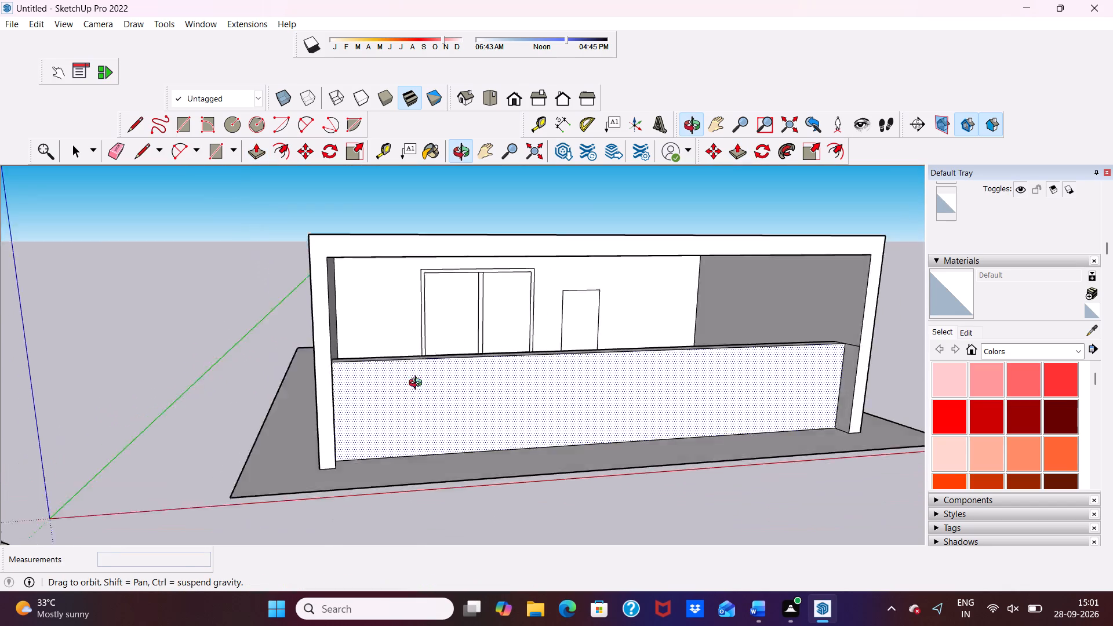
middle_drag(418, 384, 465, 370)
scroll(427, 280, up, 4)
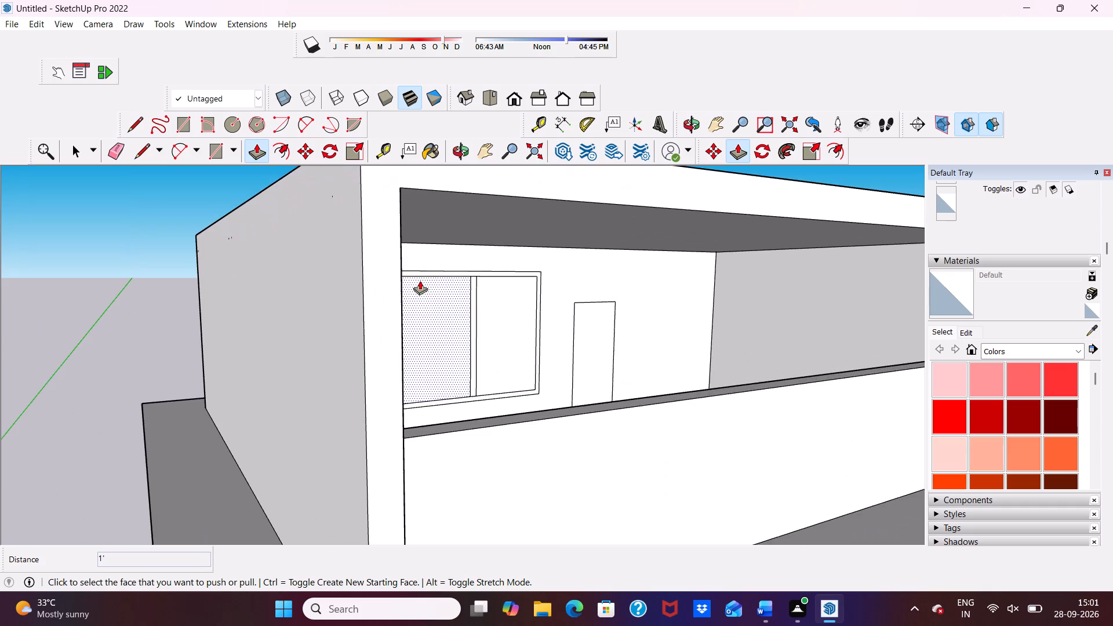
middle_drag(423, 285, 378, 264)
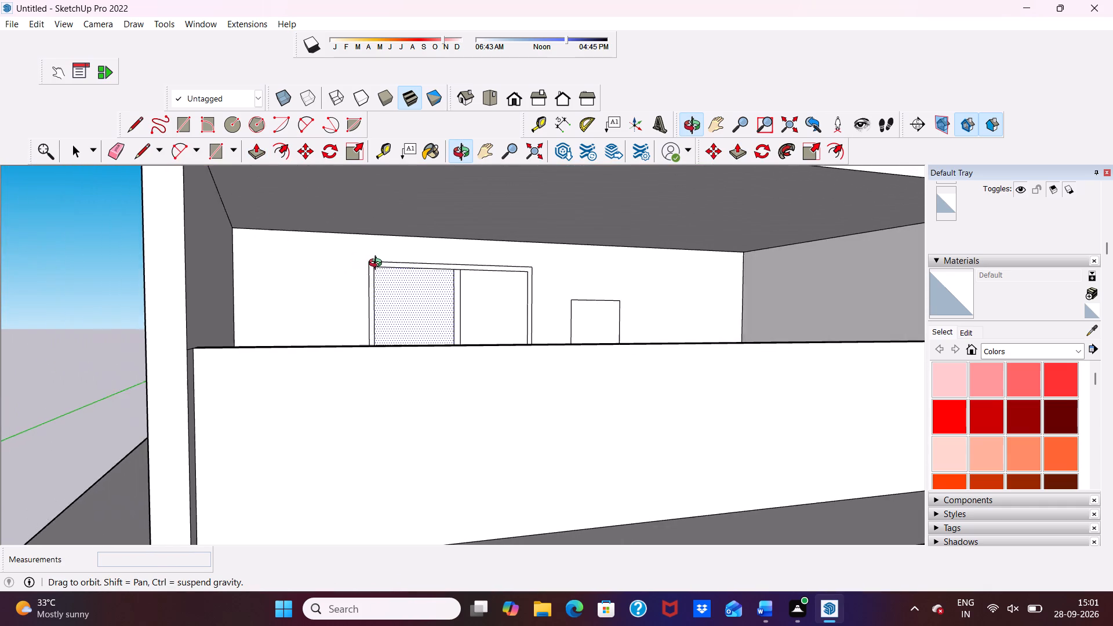
Undo the 1' forward pull of the front frame face around the opening.
middle_drag(378, 264, 437, 274)
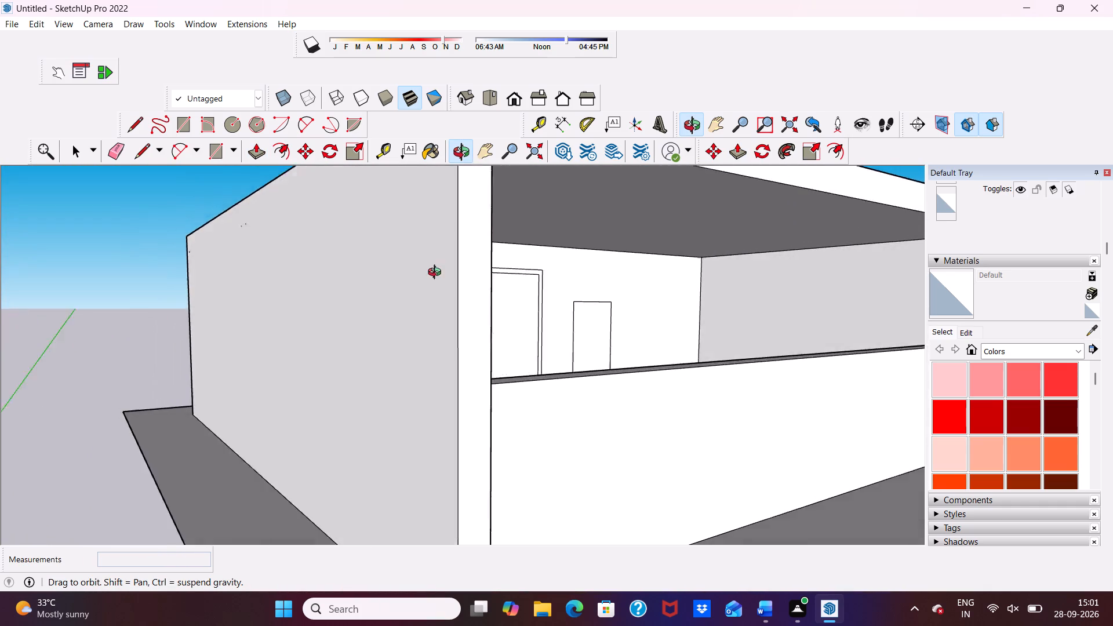
middle_drag(437, 274, 393, 267)
middle_click(392, 267)
middle_drag(379, 280, 390, 280)
ctrl+right_click(421, 289)
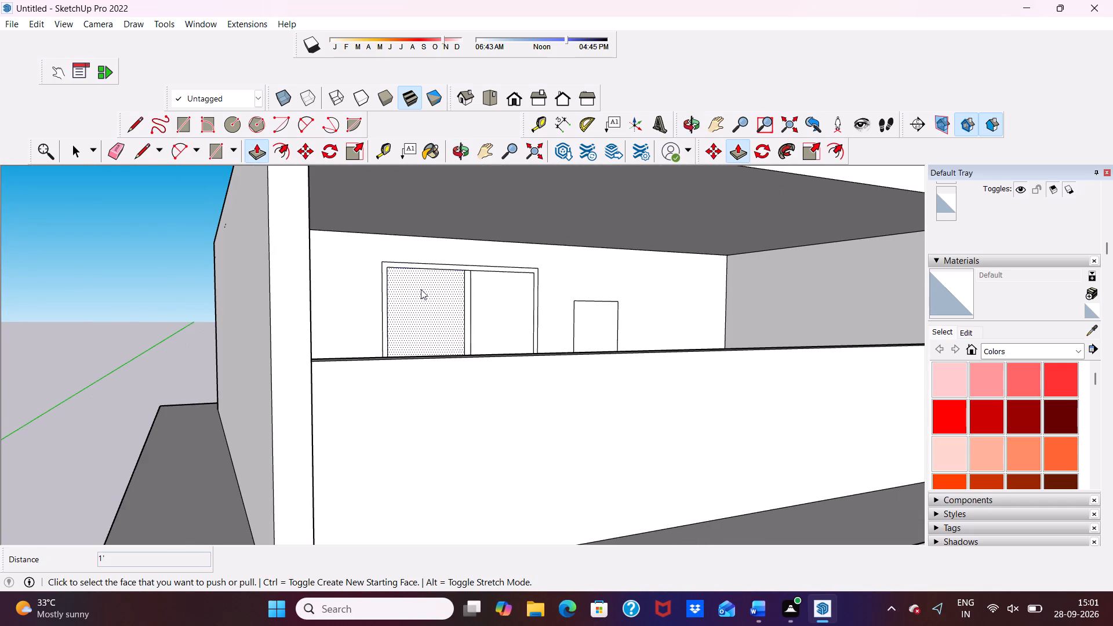
key(ctrl+z)
ctrl+click(421, 289)
key(space)
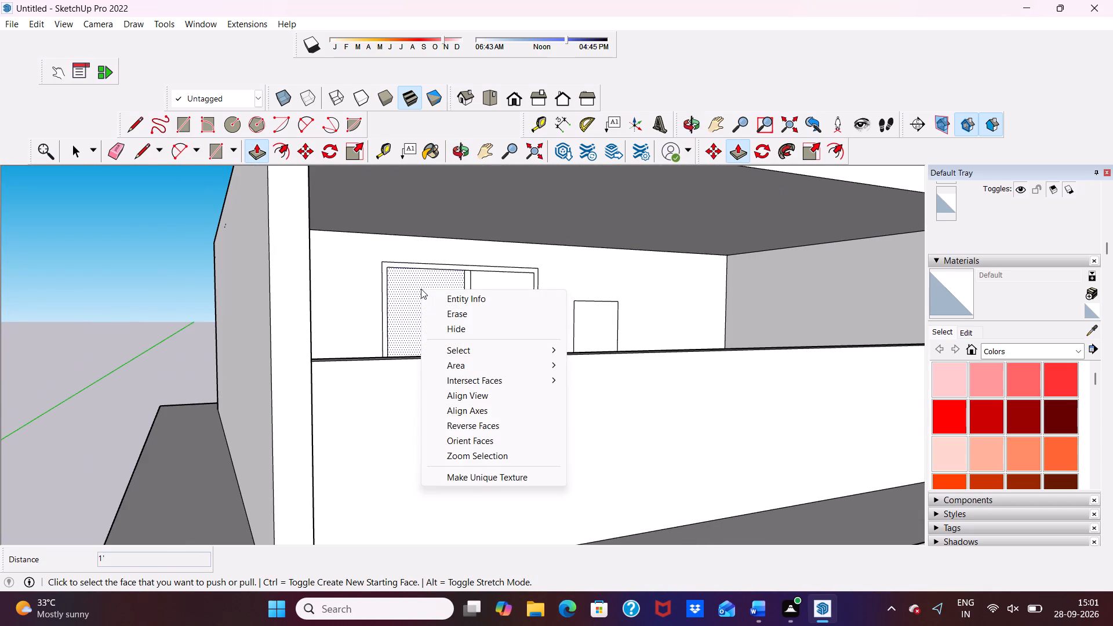
click(185, 323)
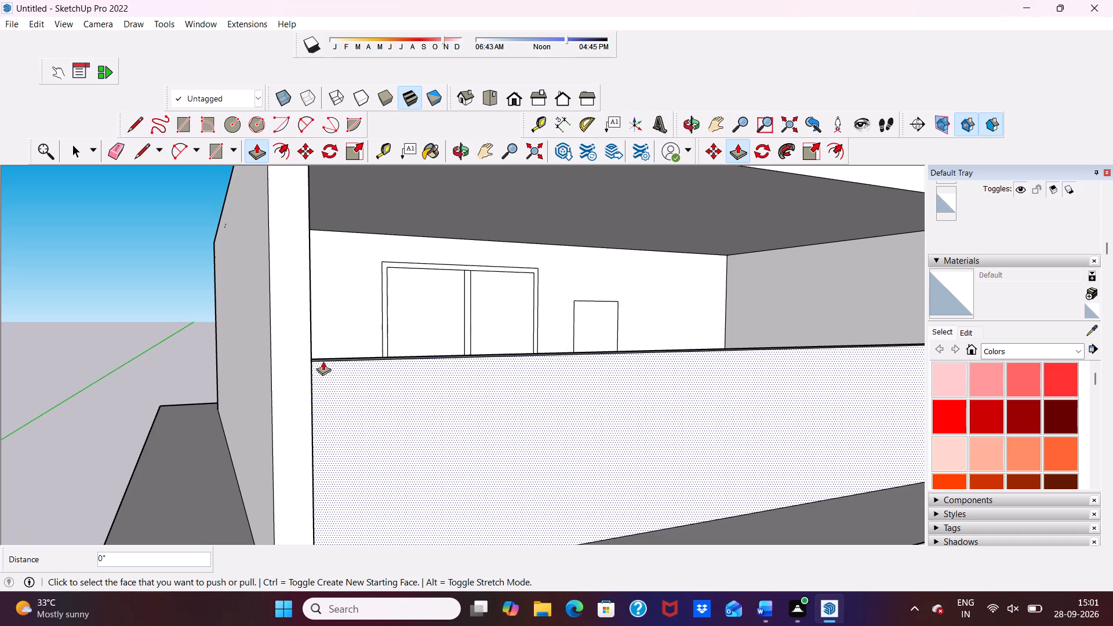
key(ctrl+z)
Examine the building's open front, low front wall and surrounding frame from near and far.
scroll(430, 390, down, 5)
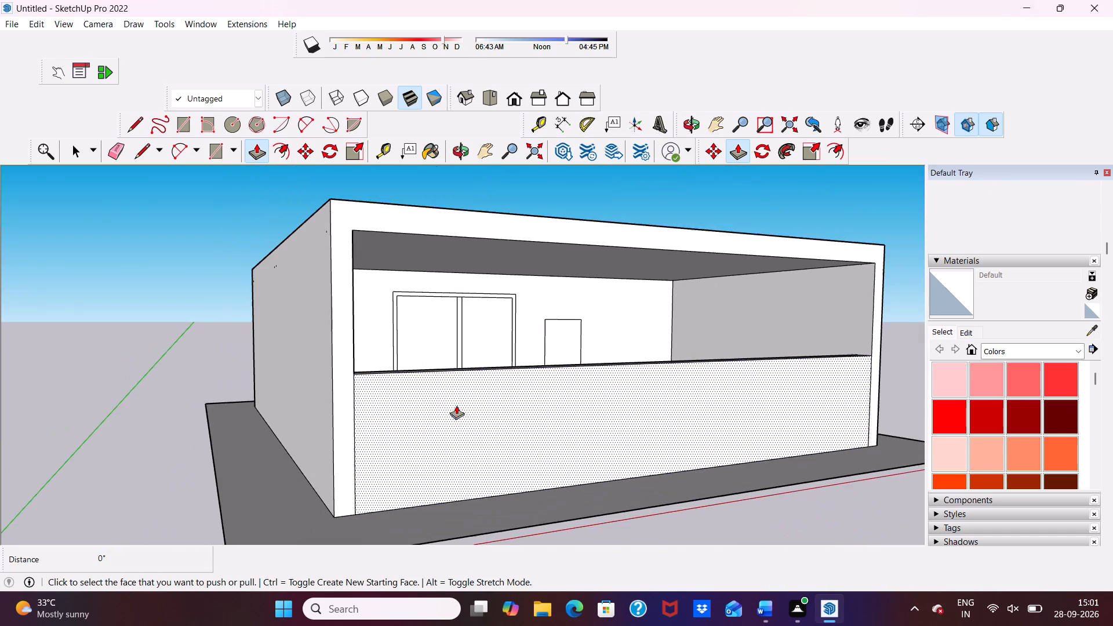
middle_drag(460, 424, 305, 416)
scroll(258, 383, up, 4)
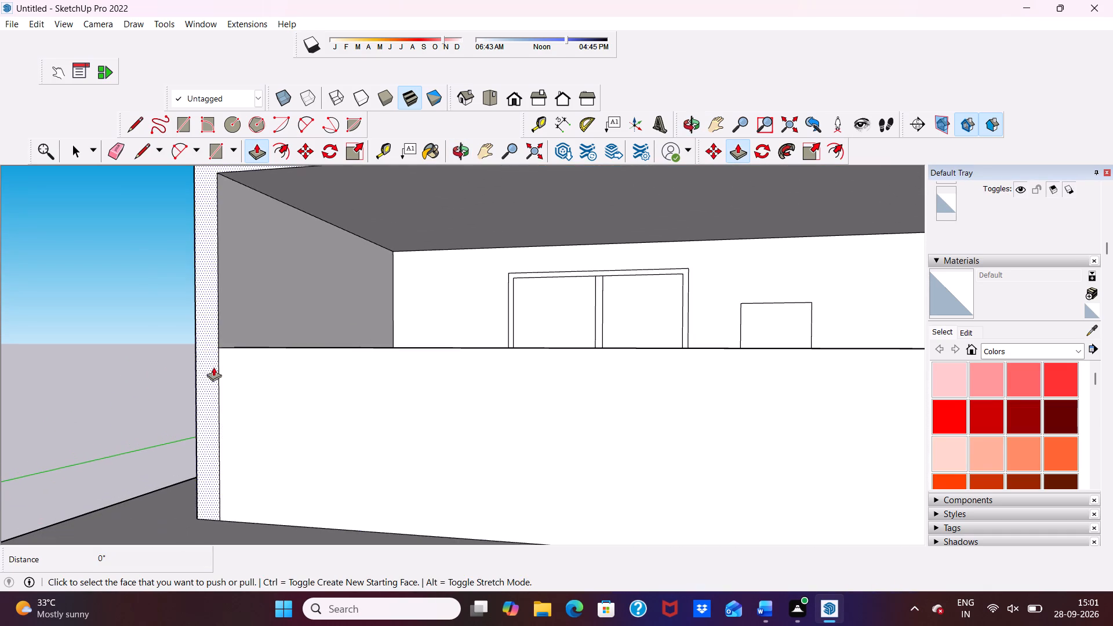
scroll(239, 315, down, 4)
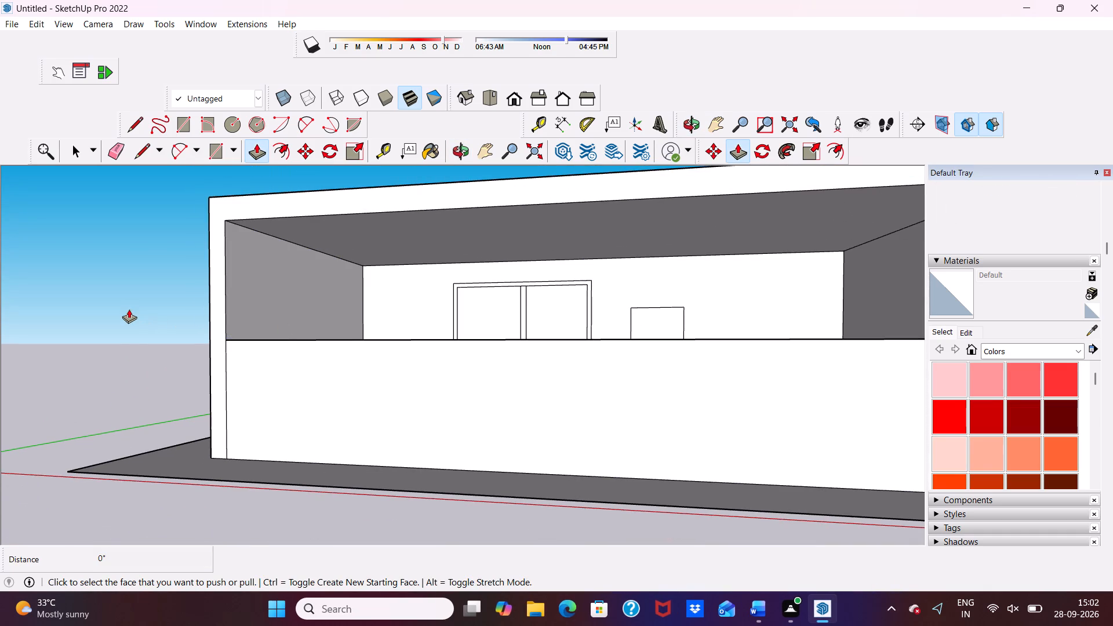
key(space)
scroll(229, 235, up, 6)
scroll(260, 208, down, 3)
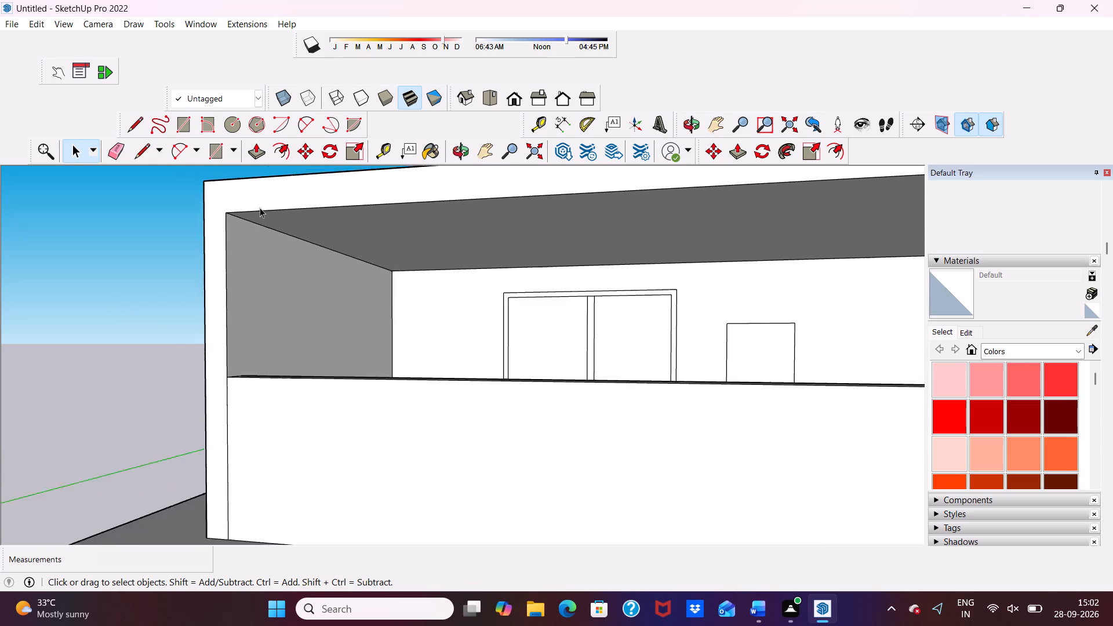
scroll(260, 208, down, 5)
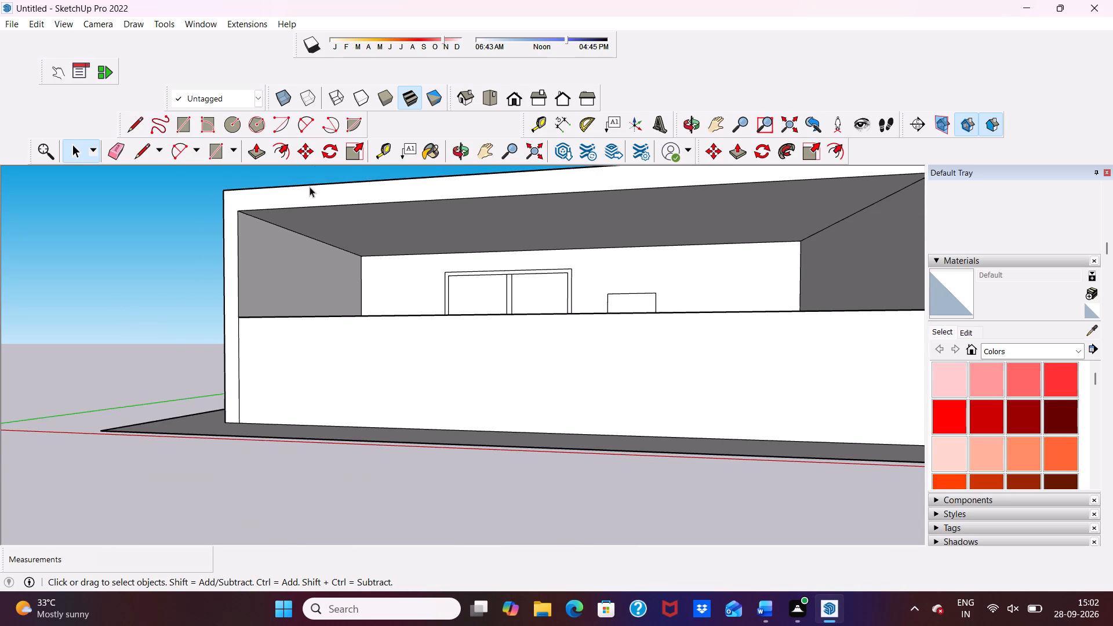
scroll(306, 194, down, 3)
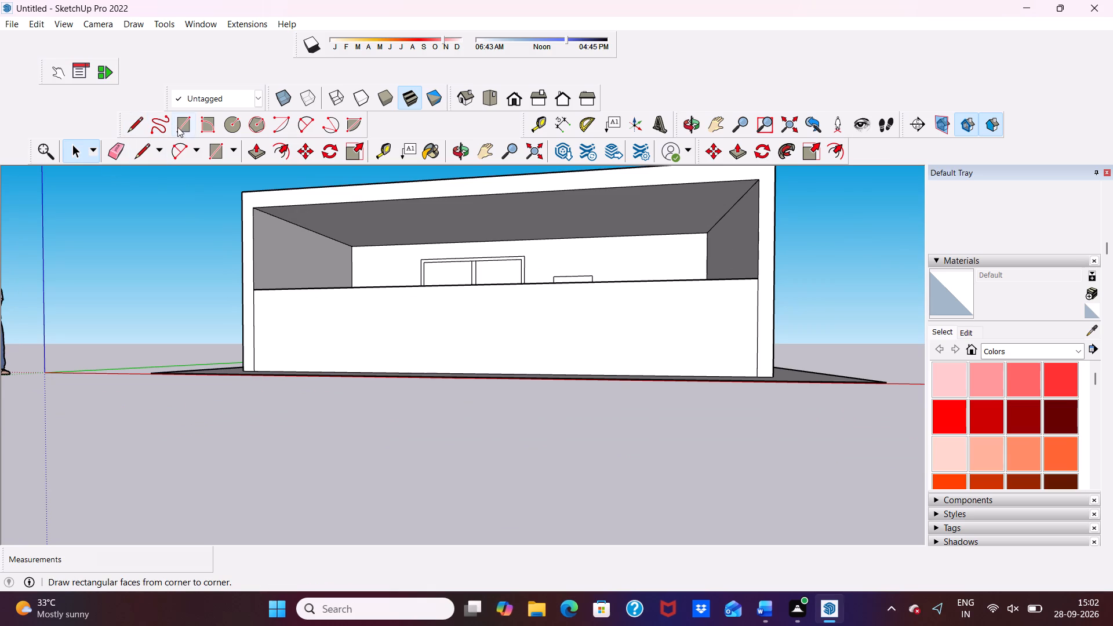
Draw a rectangle 11' high and about 1' 7" wide on the front face from the left bottom corner to the roof edge.
click(184, 133)
scroll(328, 220, down, 4)
scroll(259, 303, up, 4)
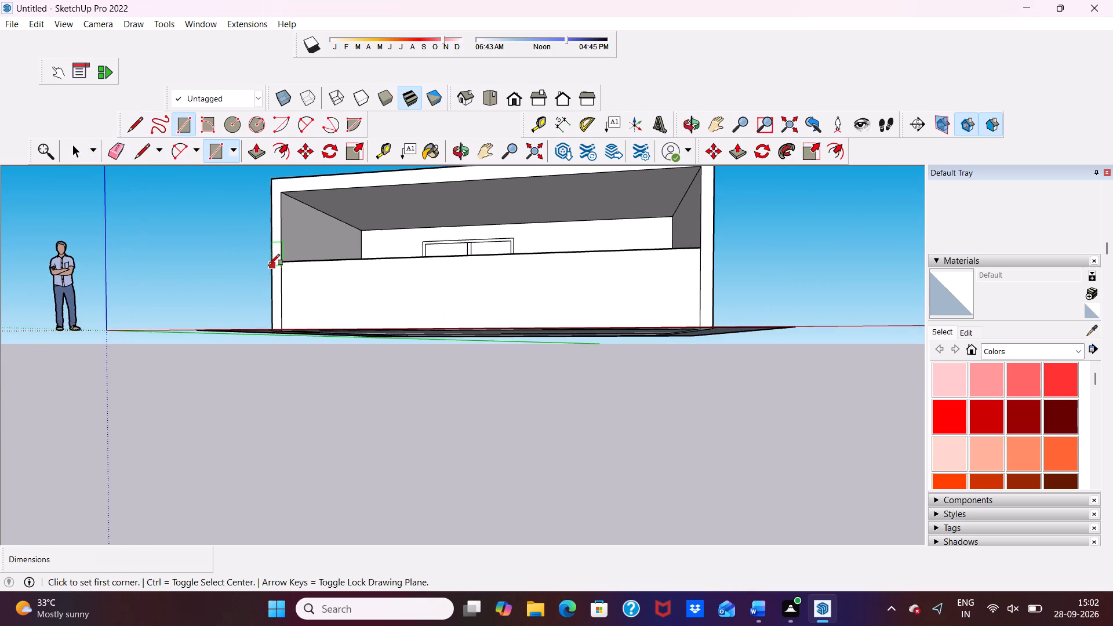
middle_drag(271, 266, 392, 321)
scroll(313, 308, down, 1)
scroll(377, 338, up, 4)
scroll(330, 373, up, 5)
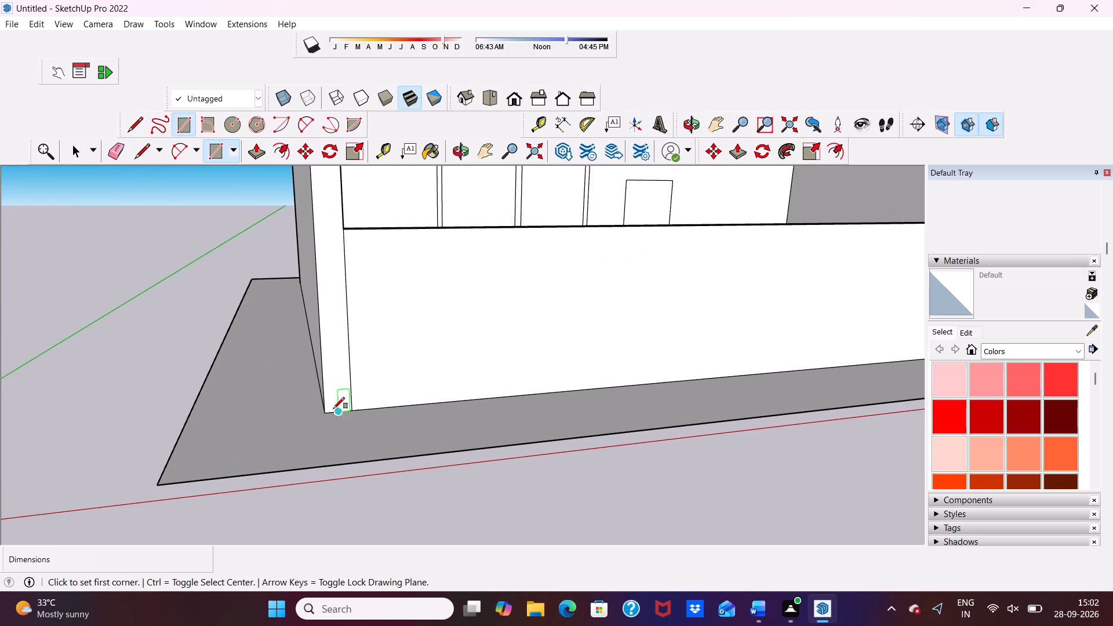
click(324, 410)
scroll(348, 245, down, 4)
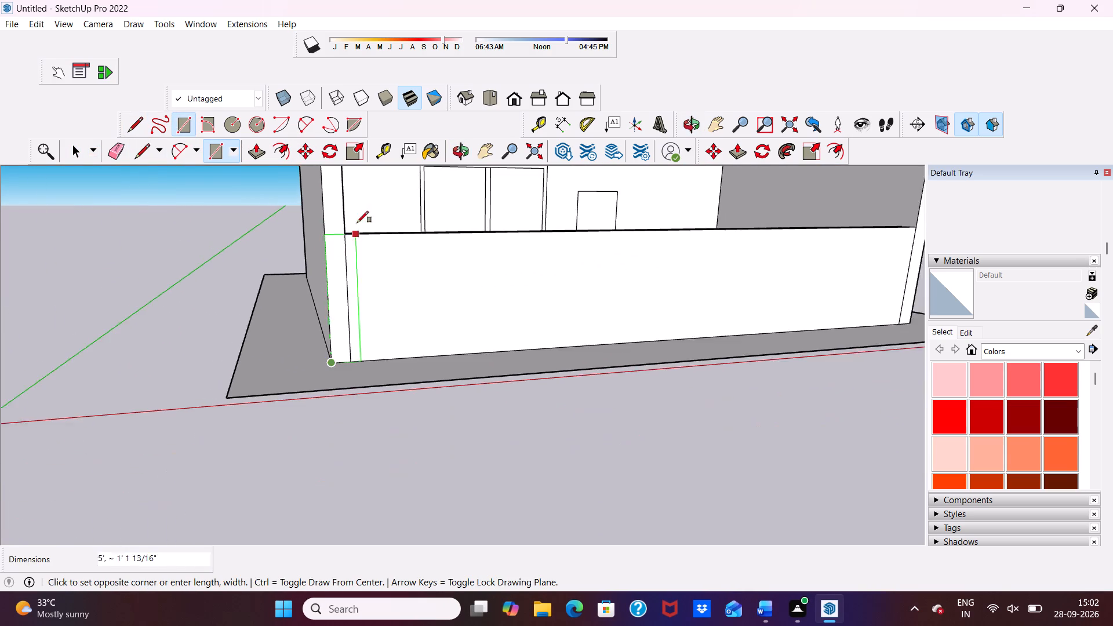
scroll(358, 209, down, 8)
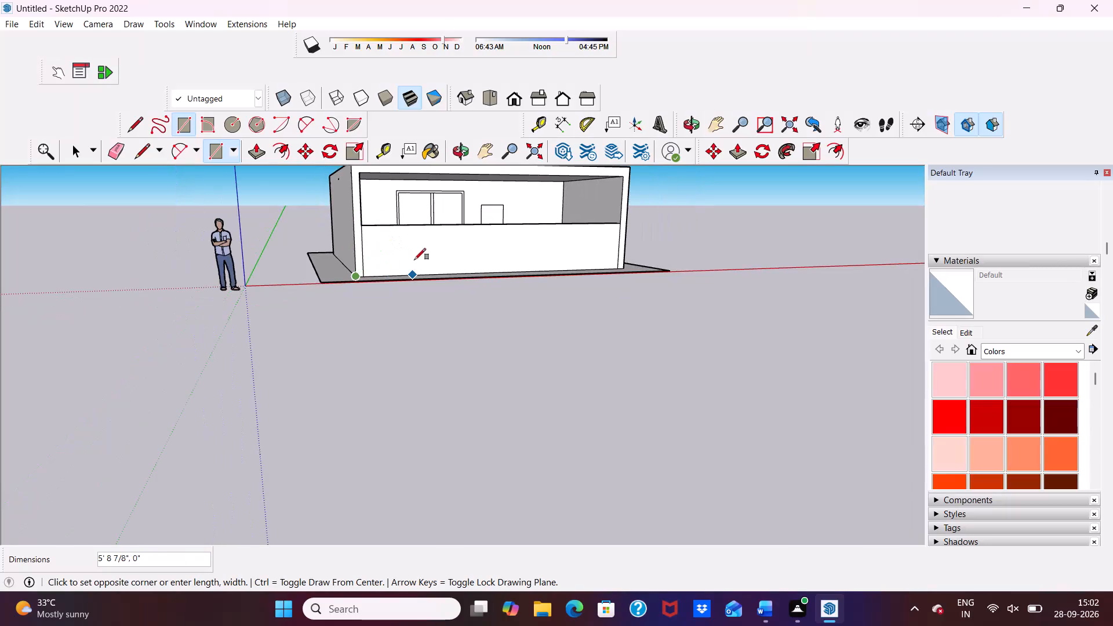
scroll(415, 200, down, 4)
scroll(390, 184, up, 4)
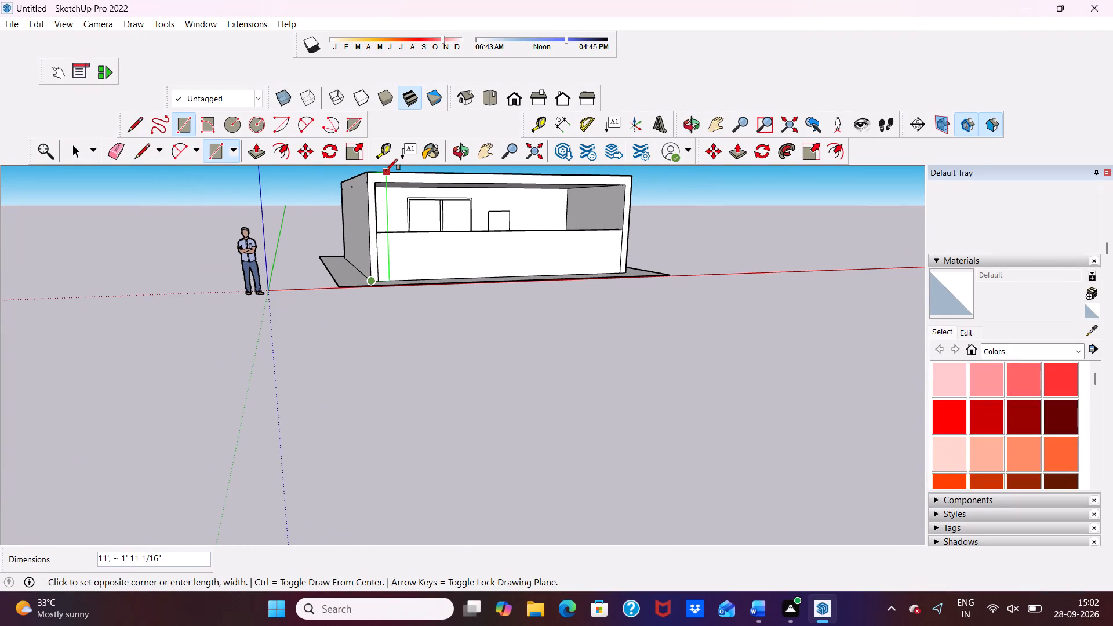
click(383, 172)
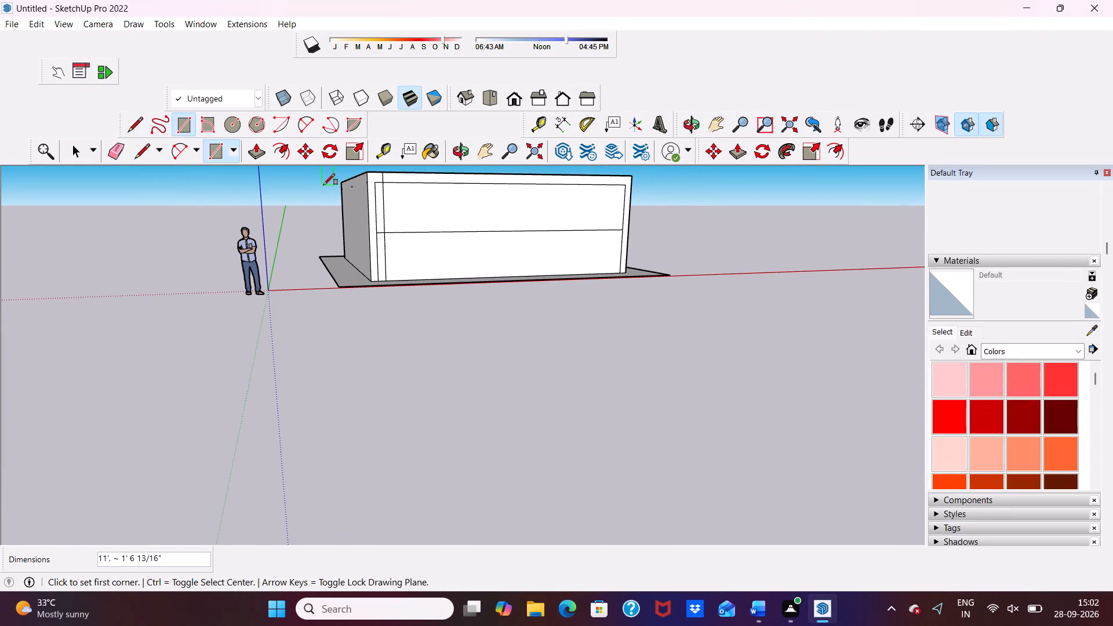
scroll(326, 184, up, 2)
key(space)
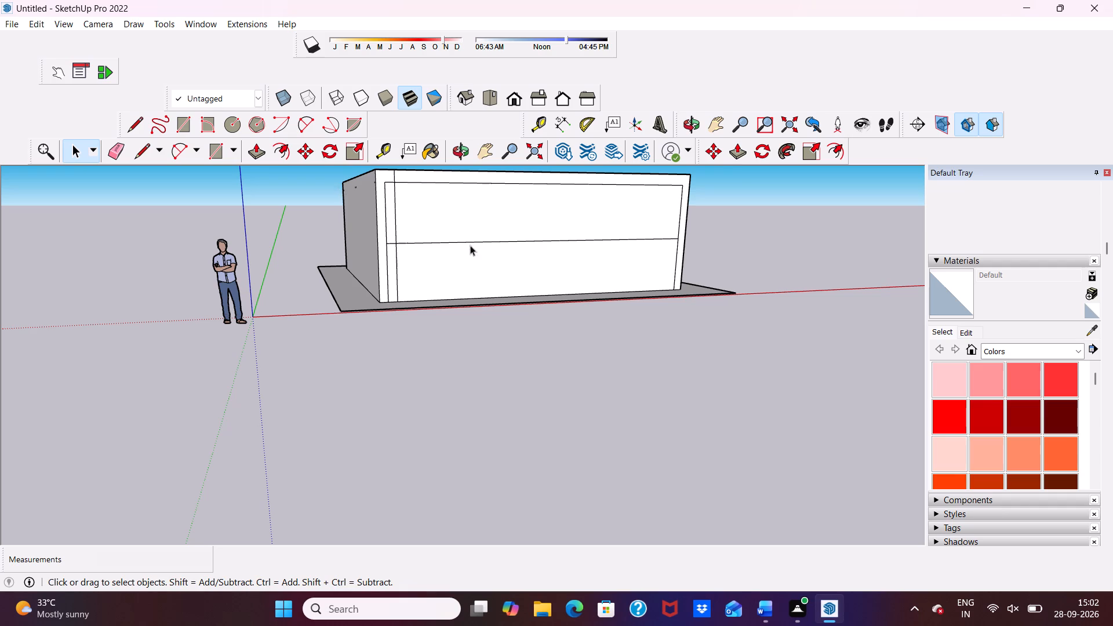
Delete the face filling the front opening above the low wall, to one side of the new vertical strip.
click(475, 199)
key(Delete)
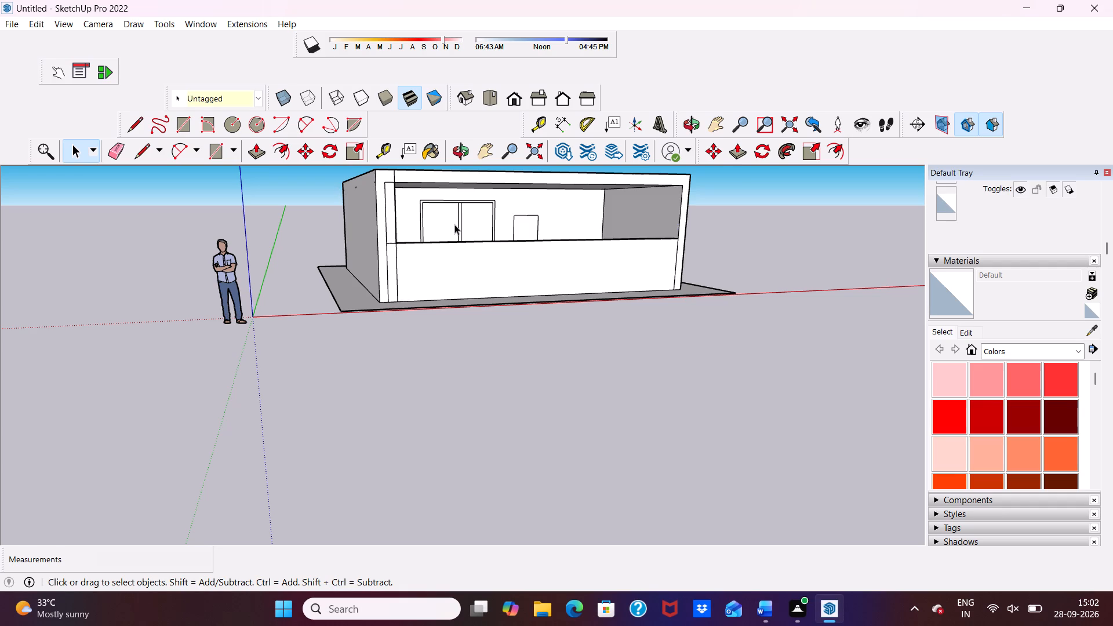
Examine the new narrow strip between the side wall and the front opening.
scroll(478, 224, up, 1)
scroll(510, 139, up, 5)
scroll(340, 188, down, 5)
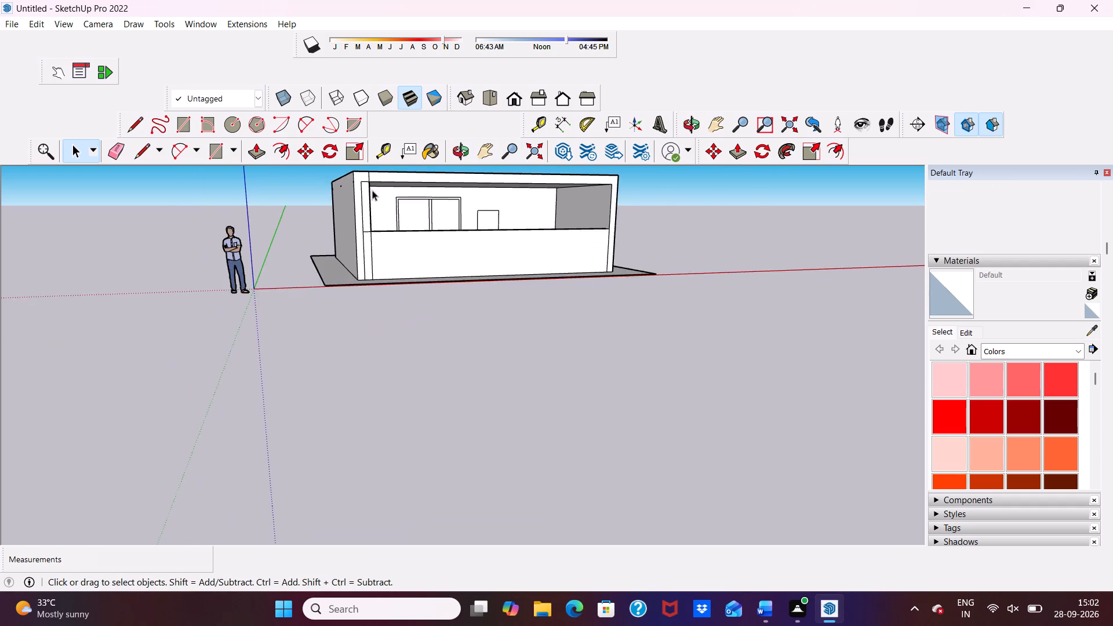
scroll(372, 190, up, 5)
scroll(389, 189, down, 1)
scroll(374, 203, up, 4)
middle_drag(339, 290, 316, 326)
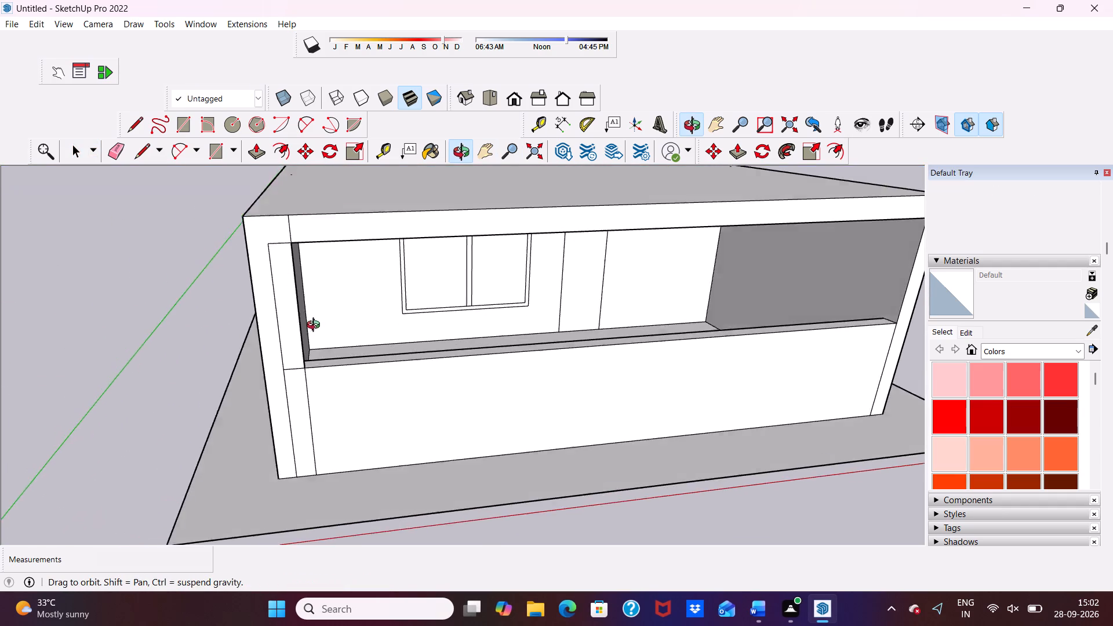
middle_drag(316, 326, 310, 323)
scroll(282, 316, up, 3)
click(278, 306)
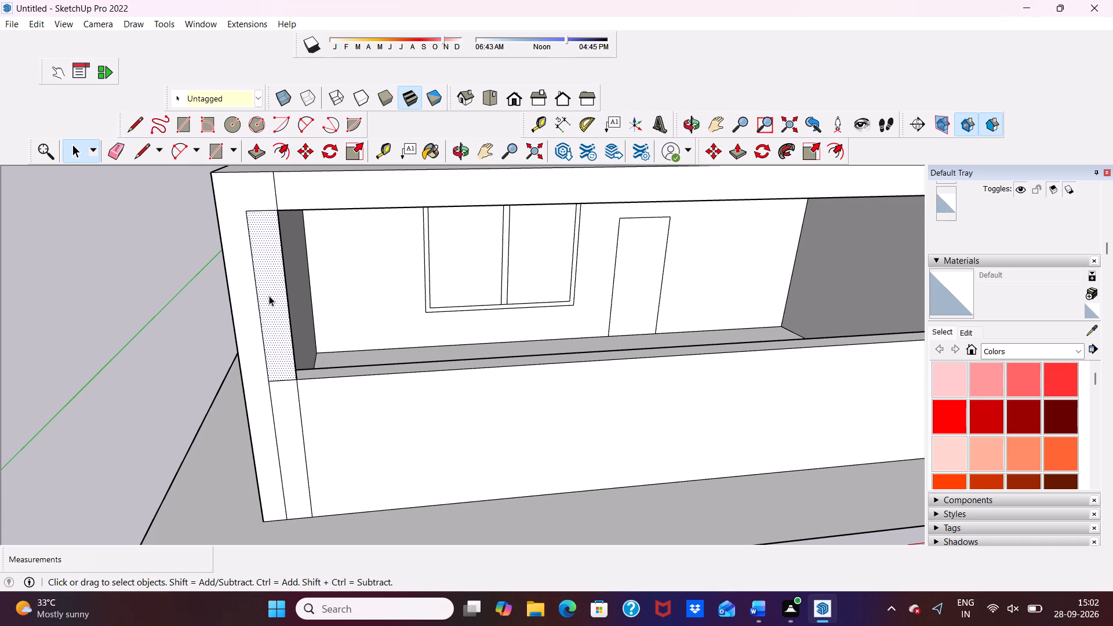
key(space)
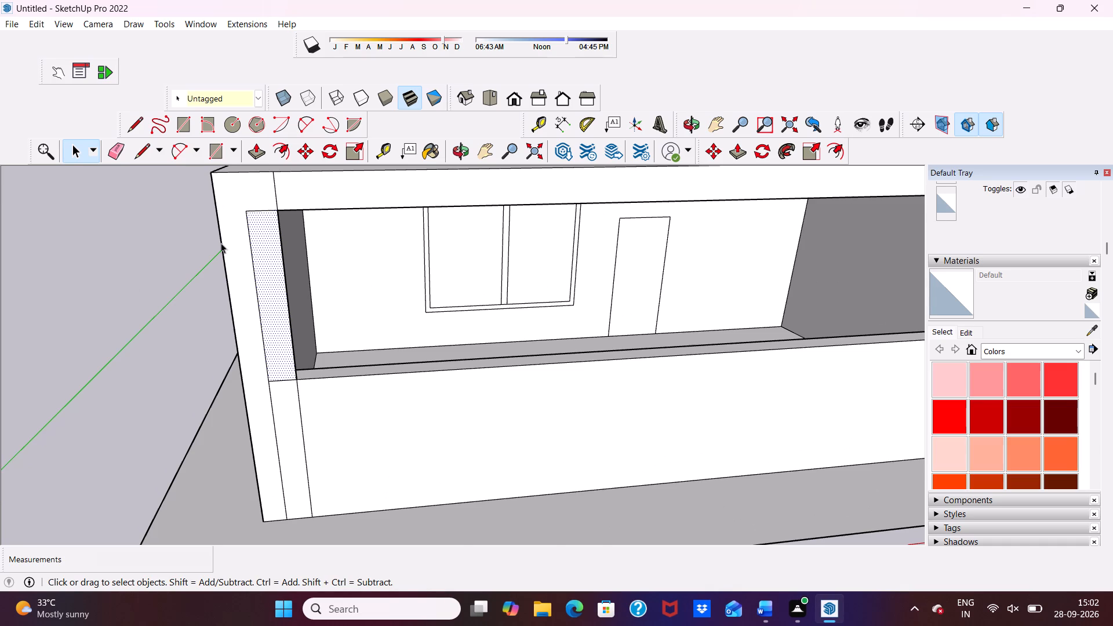
scroll(187, 253, down, 5)
click(101, 283)
scroll(370, 317, up, 3)
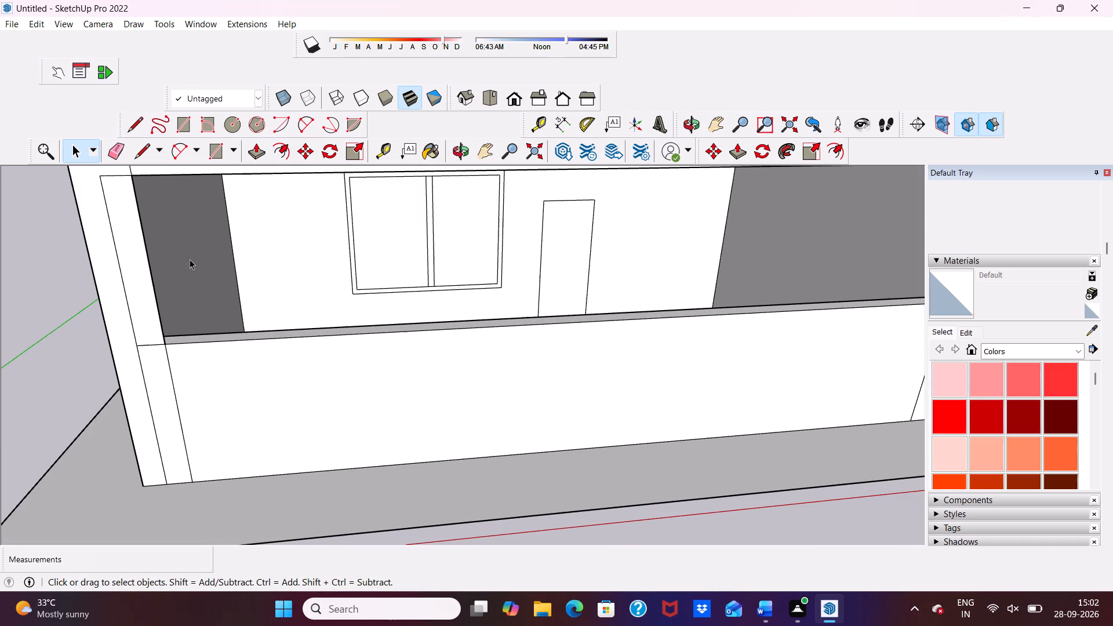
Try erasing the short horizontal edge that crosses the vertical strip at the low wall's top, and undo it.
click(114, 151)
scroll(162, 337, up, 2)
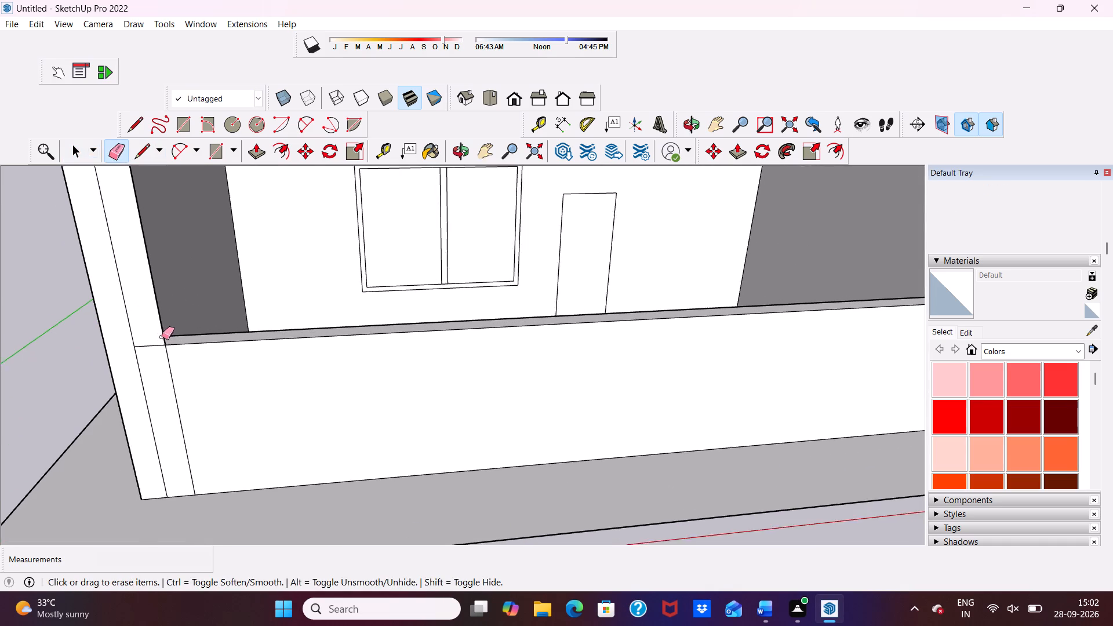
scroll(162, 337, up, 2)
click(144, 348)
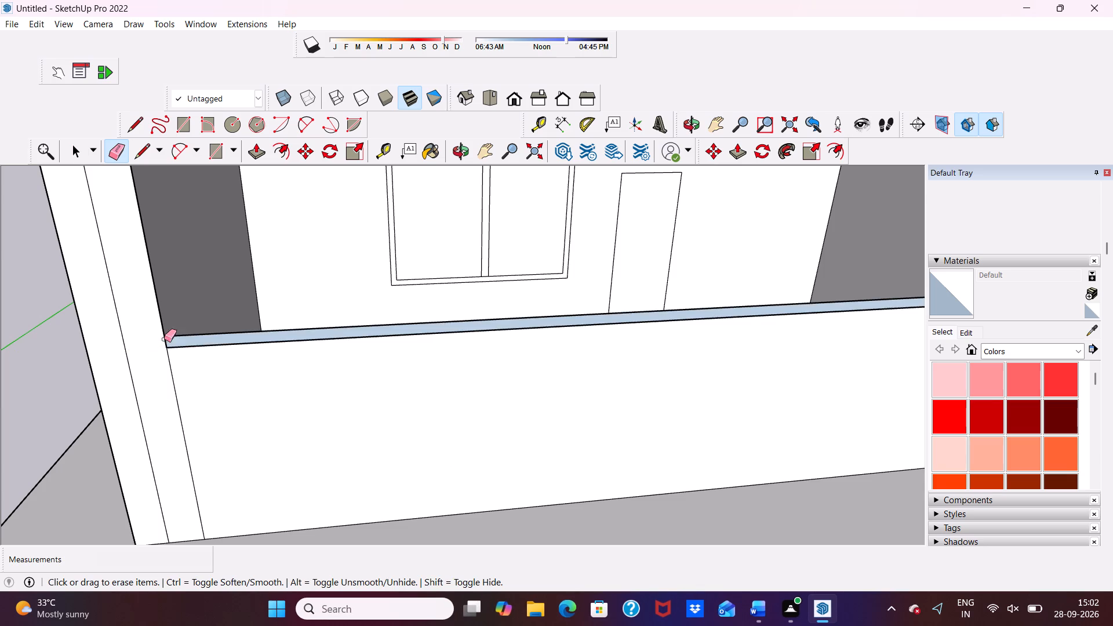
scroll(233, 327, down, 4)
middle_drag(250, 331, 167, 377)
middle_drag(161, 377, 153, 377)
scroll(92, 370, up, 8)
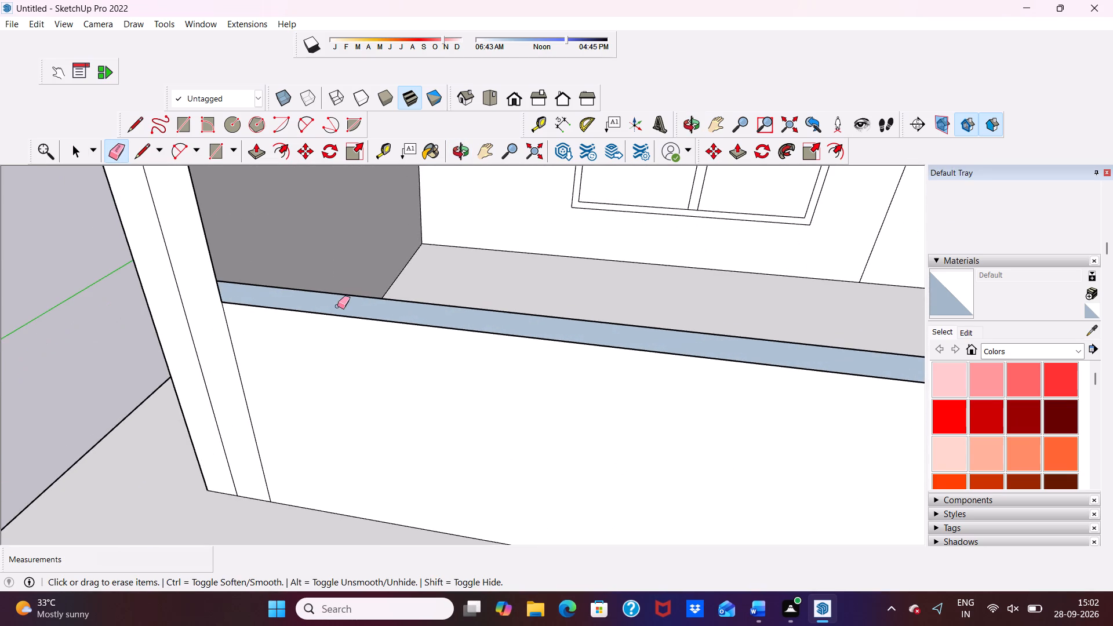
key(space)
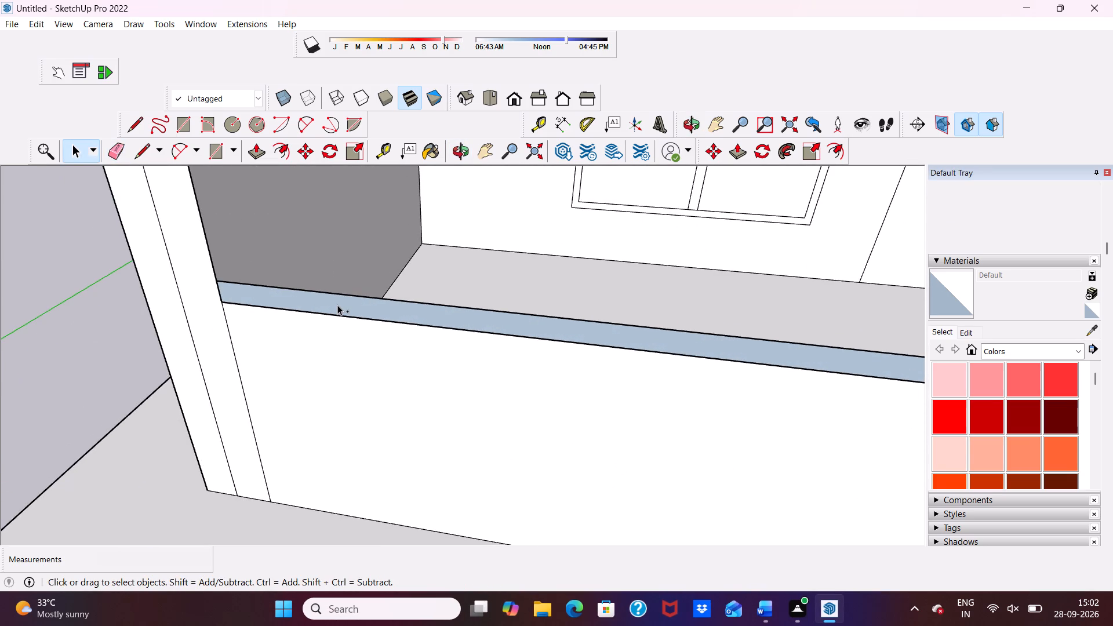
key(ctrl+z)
Pull the narrow strip face beside the opening, above the low wall, 1' forward.
click(190, 259)
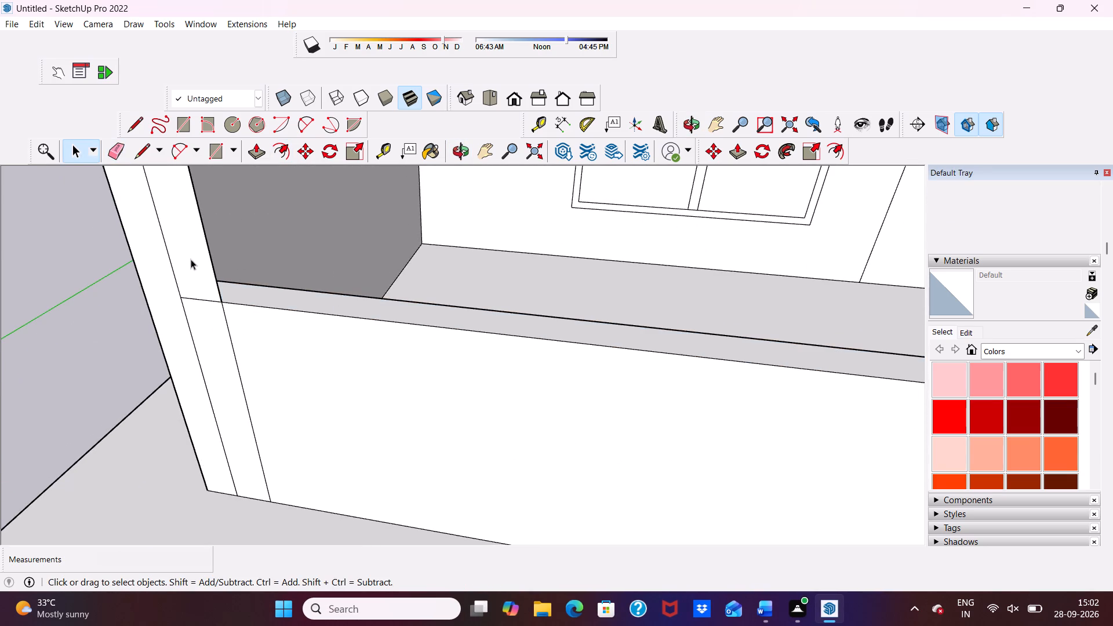
scroll(503, 242, down, 2)
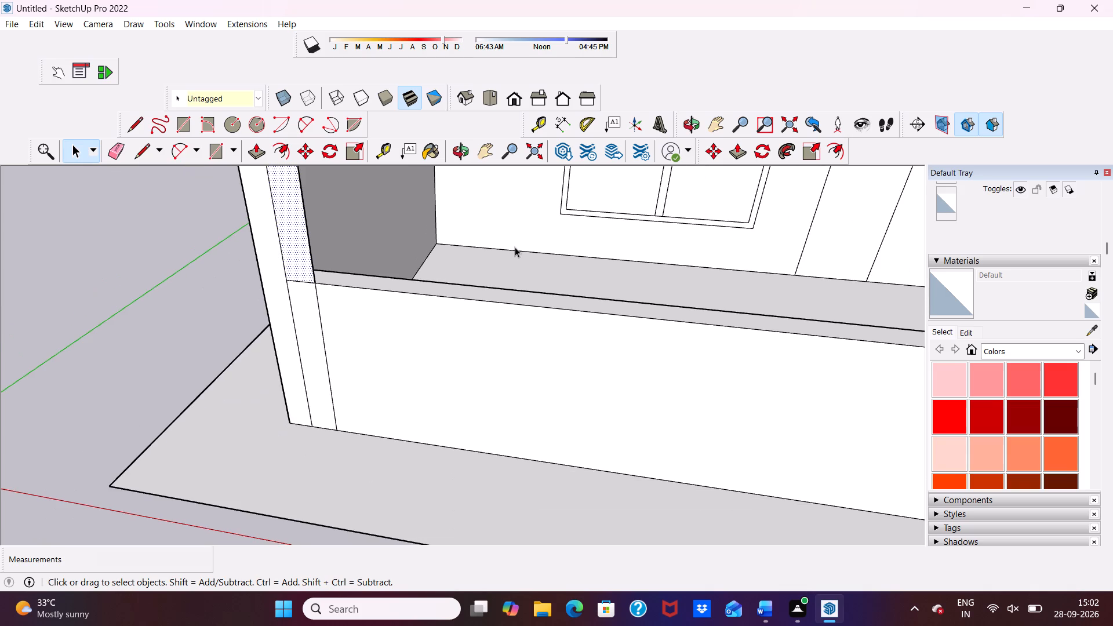
scroll(447, 187, down, 4)
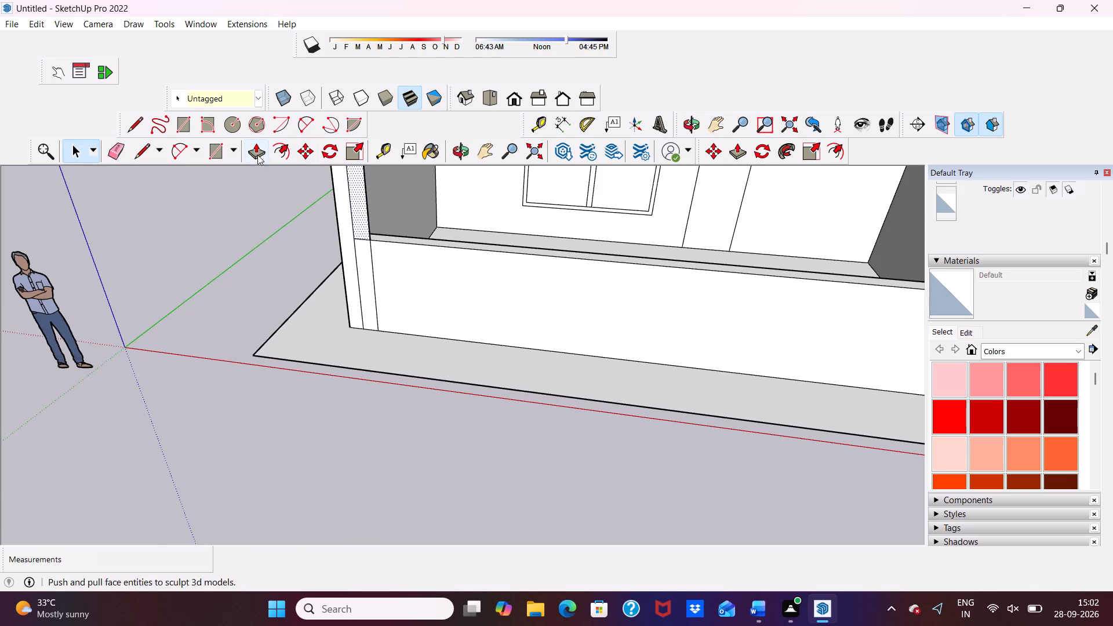
click(252, 149)
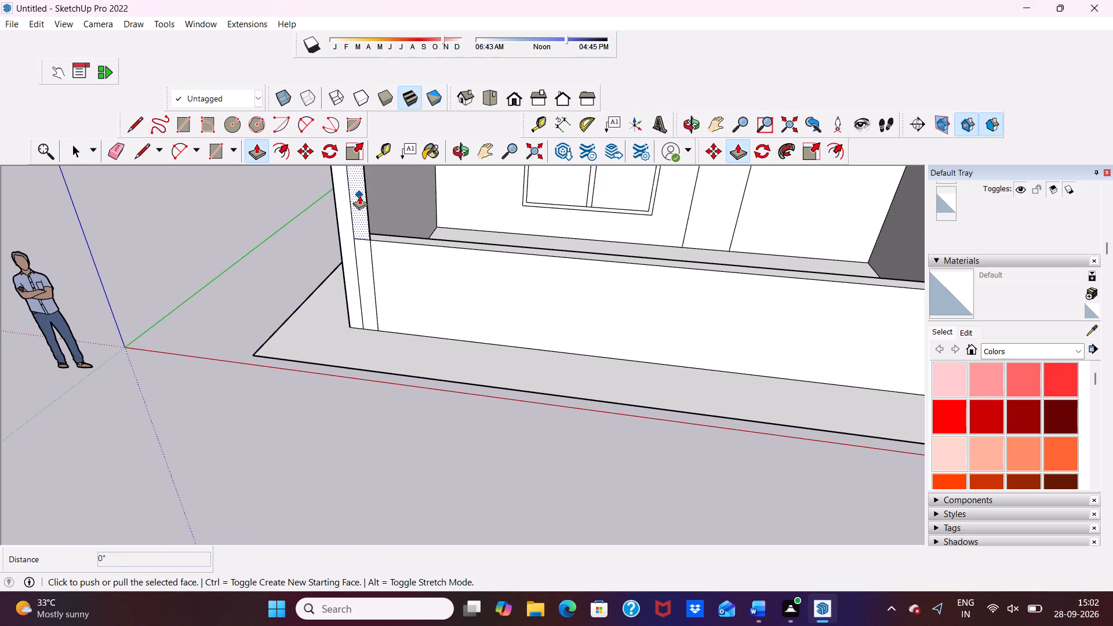
click(359, 195)
key(BackSpace)
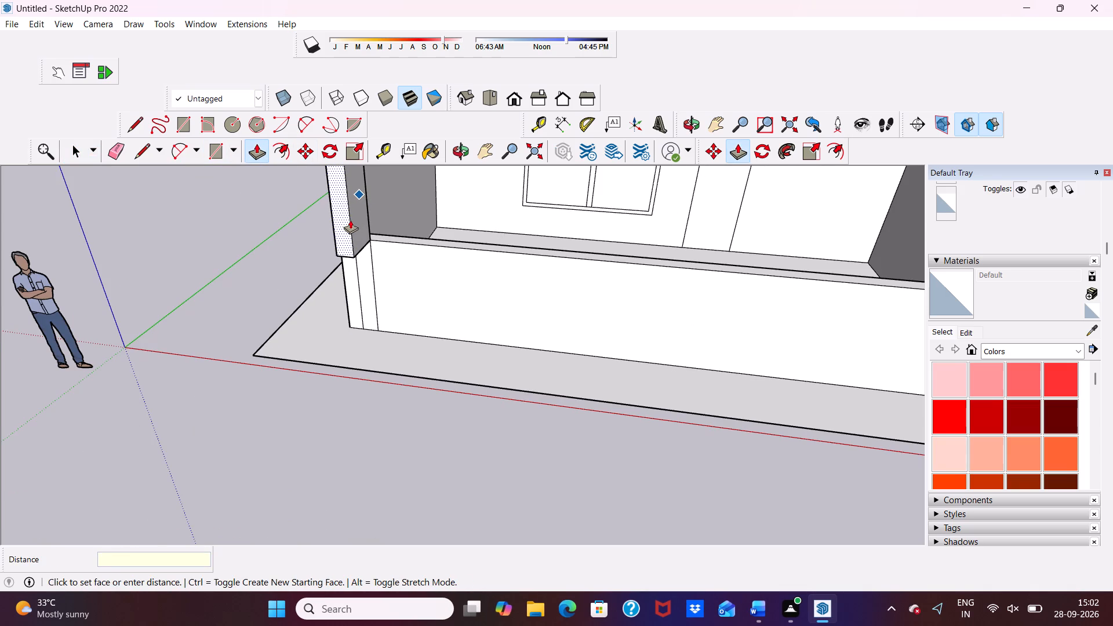
text(1')
key(Return)
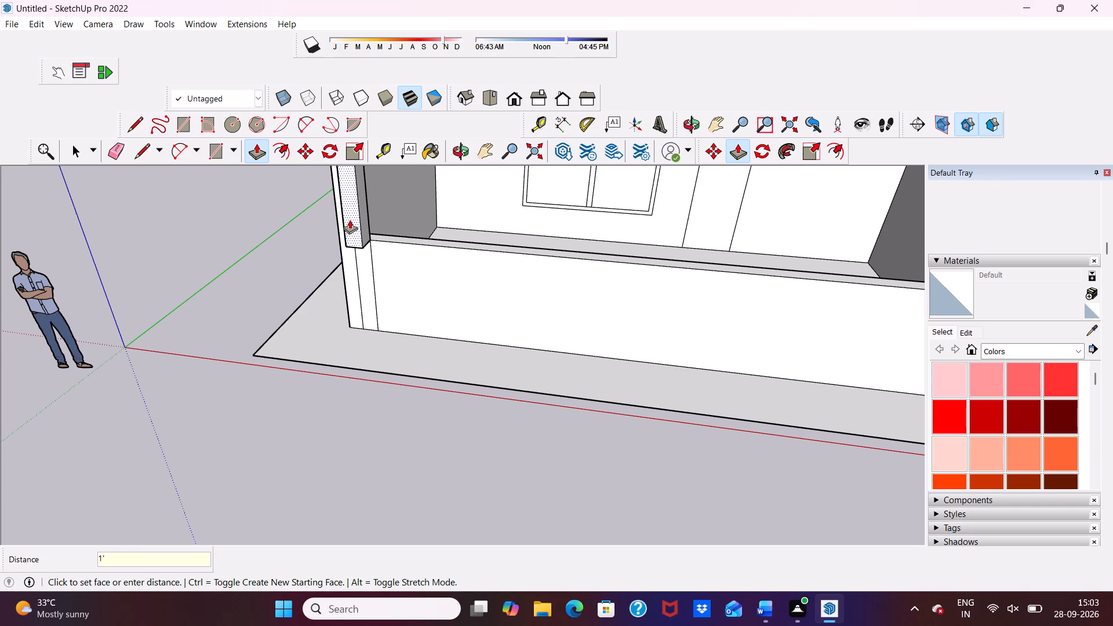
Pull the underside of the projecting column down about 4' 10 1/4", to just above the ground beside the low front wall.
scroll(346, 234, down, 6)
middle_drag(398, 299, 448, 176)
scroll(363, 256, up, 10)
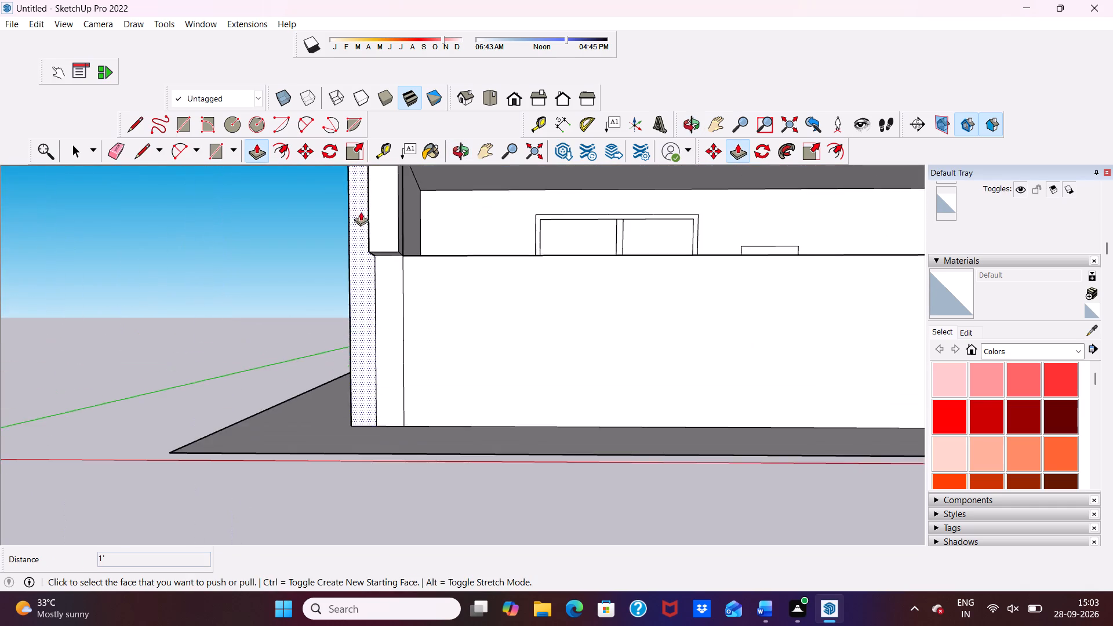
scroll(361, 212, up, 12)
click(392, 257)
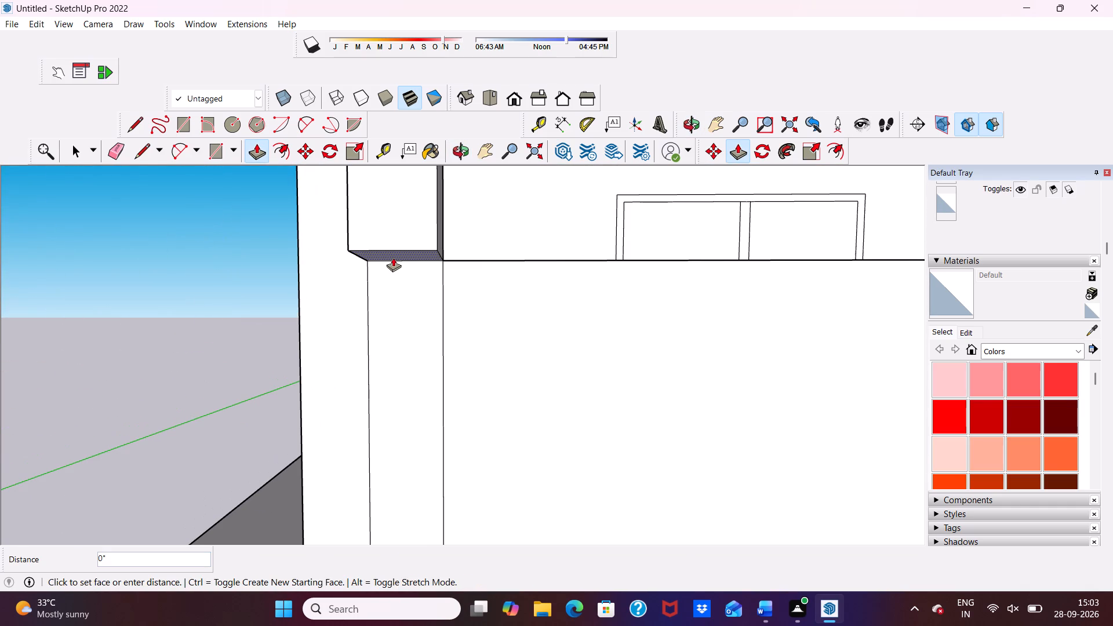
scroll(390, 271, down, 8)
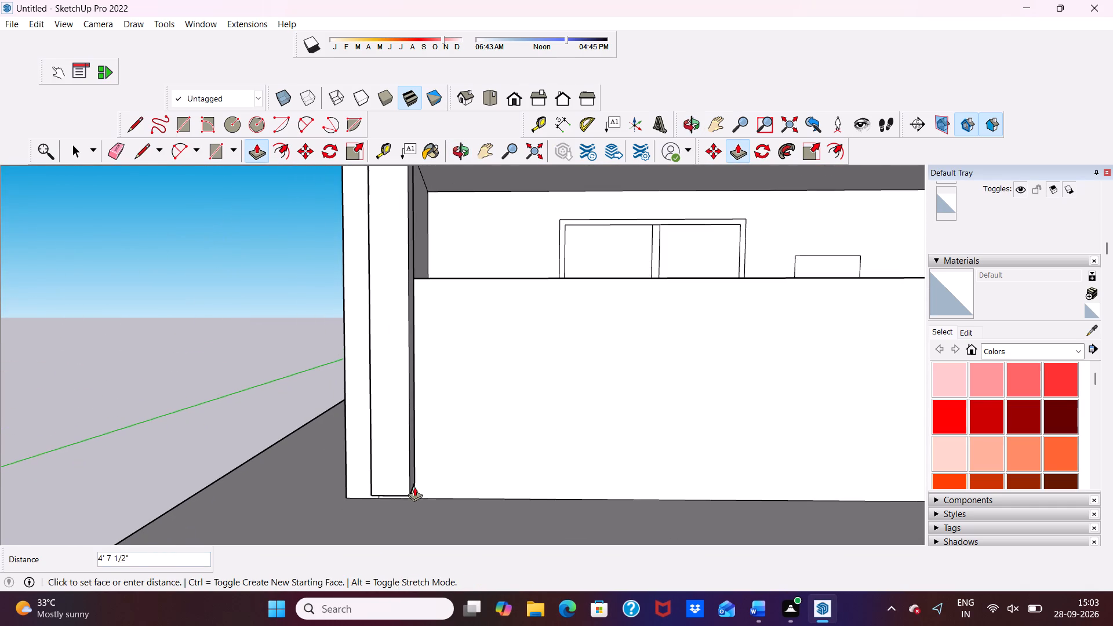
scroll(412, 478, up, 5)
middle_drag(412, 481, 447, 373)
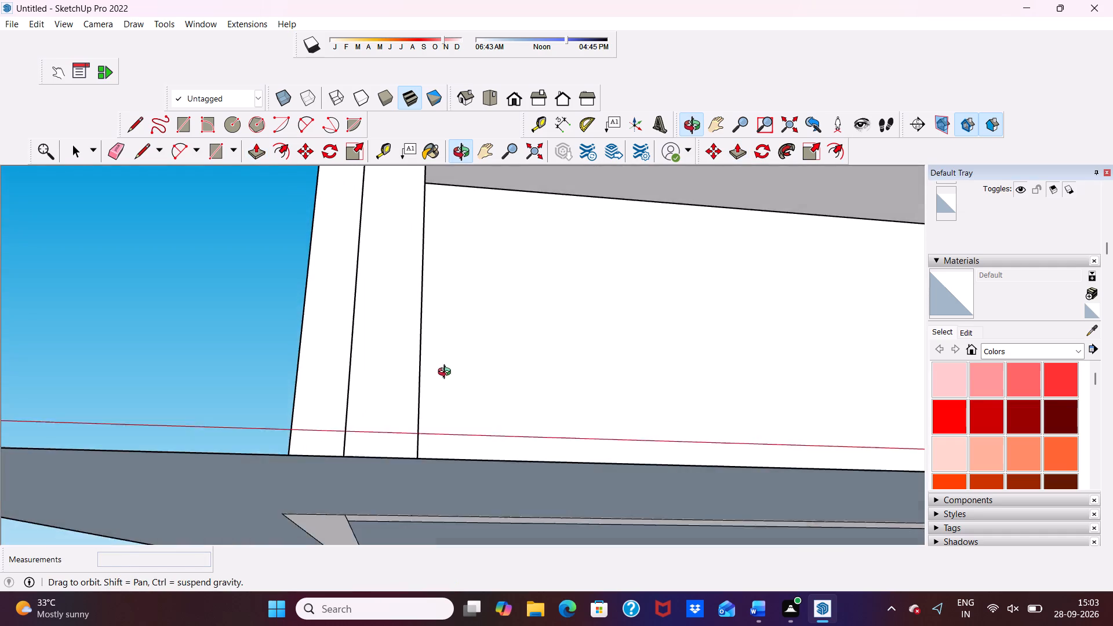
middle_drag(447, 373, 447, 372)
scroll(420, 408, up, 4)
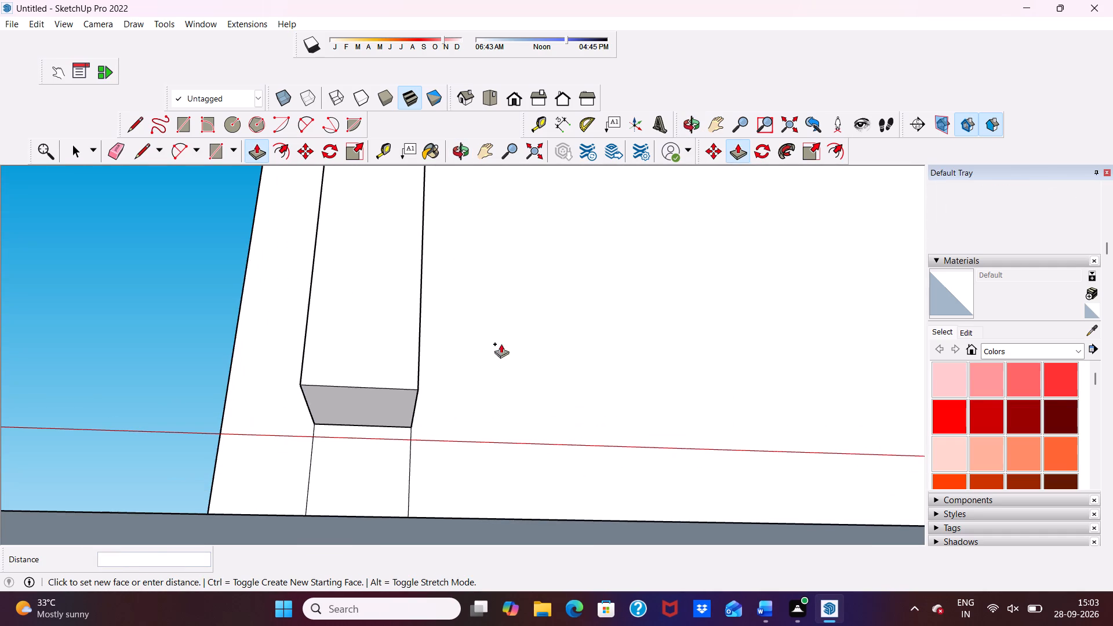
scroll(545, 300, down, 6)
middle_drag(534, 355, 488, 450)
middle_click(488, 450)
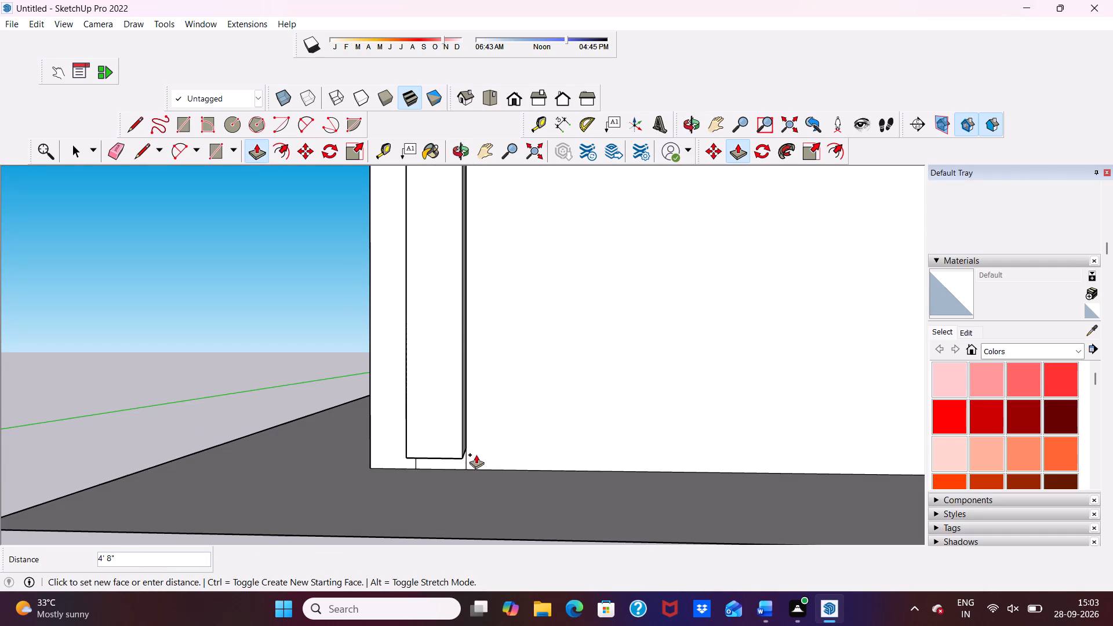
click(483, 465)
scroll(462, 435, down, 2)
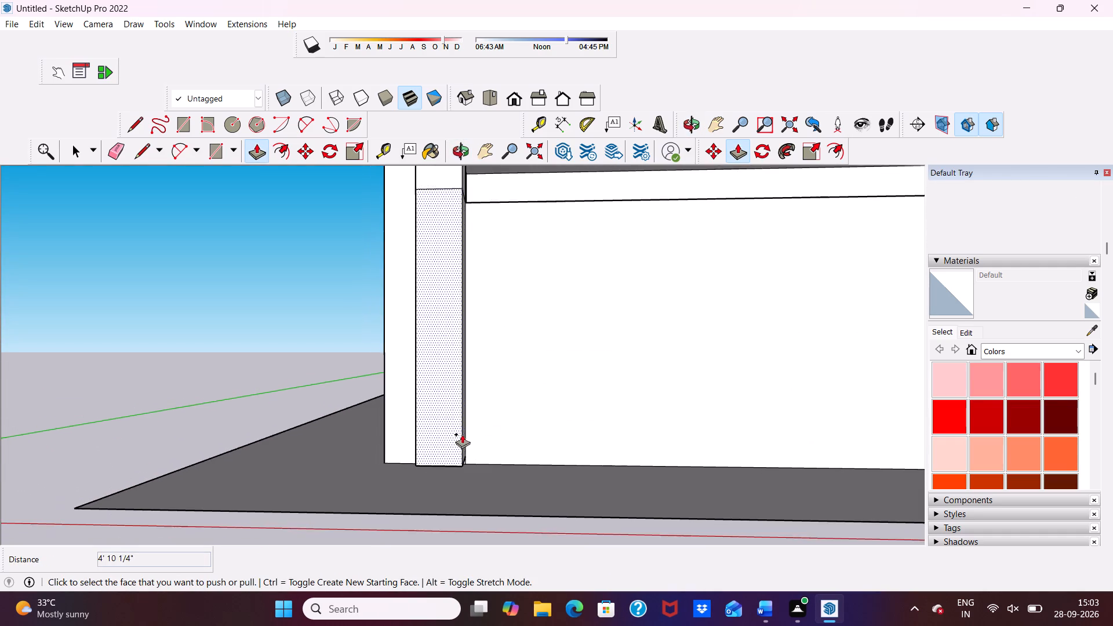
Pull the column's outer side face 9" outward, flush with the building's outer side wall.
middle_drag(463, 434, 632, 403)
middle_click(633, 403)
scroll(454, 436, up, 4)
click(443, 418)
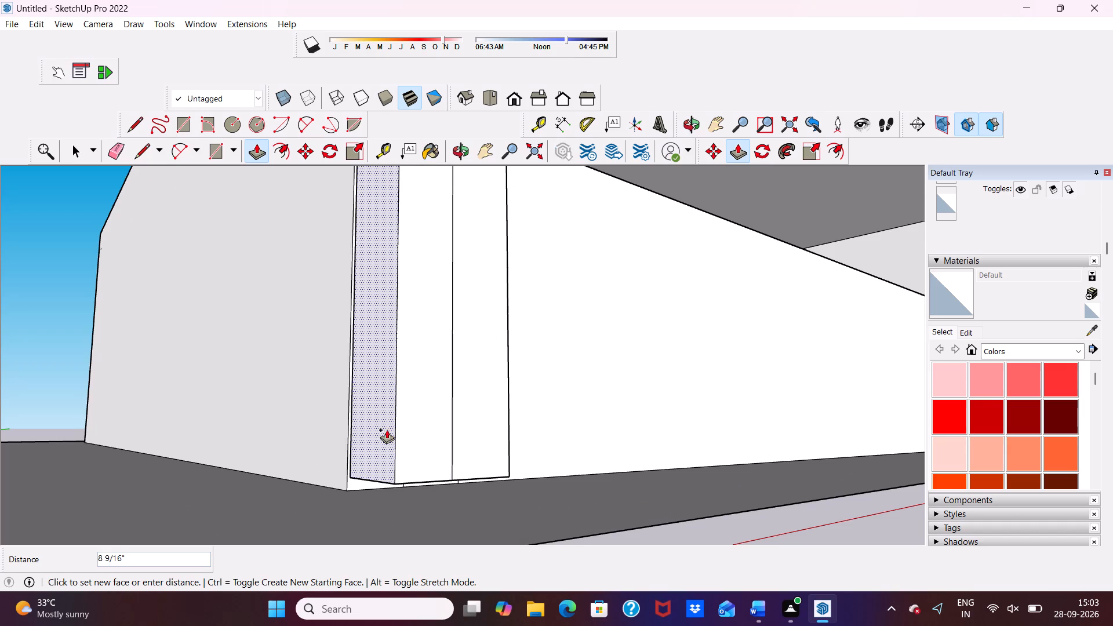
scroll(383, 425, down, 4)
middle_drag(384, 425, 496, 427)
scroll(361, 396, up, 1)
scroll(392, 380, down, 2)
scroll(392, 380, up, 1)
scroll(394, 382, down, 1)
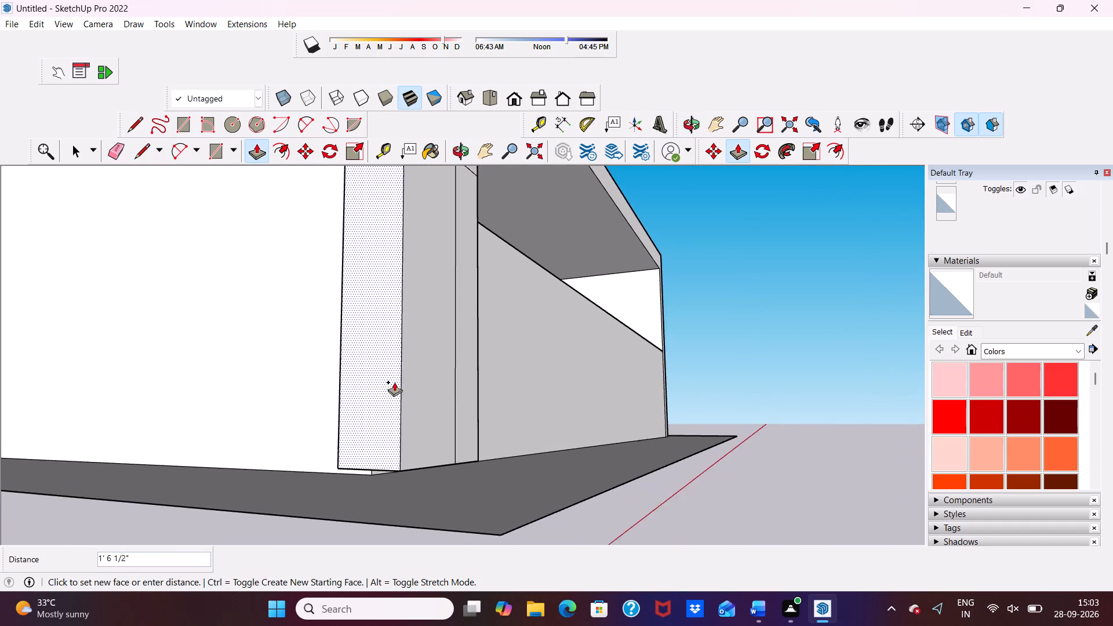
middle_drag(397, 384, 574, 430)
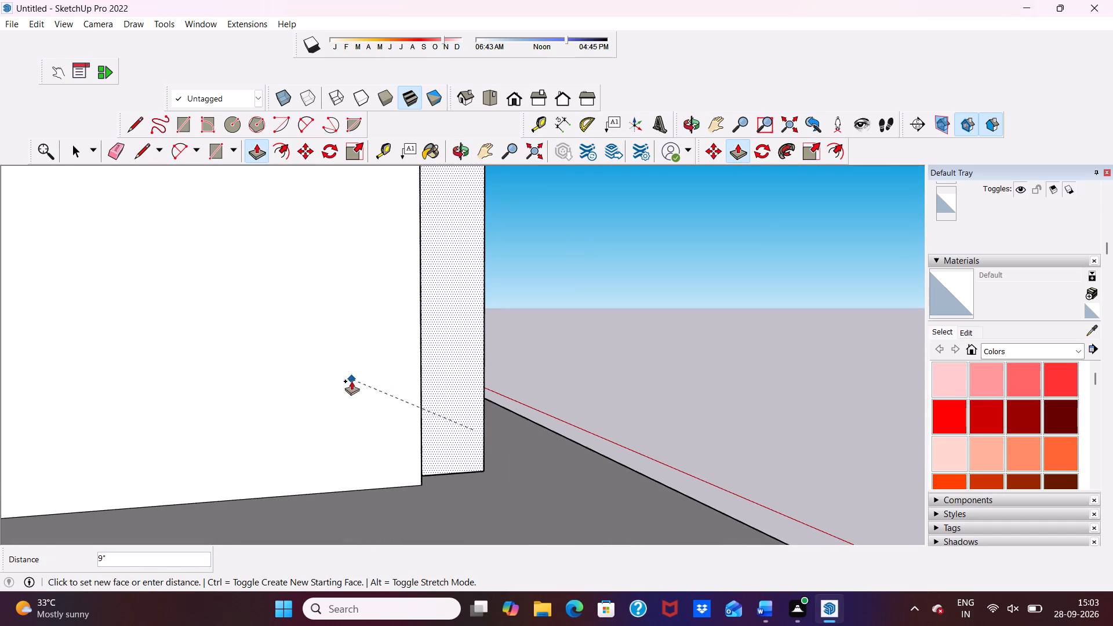
scroll(433, 412, down, 2)
middle_drag(438, 416, 330, 438)
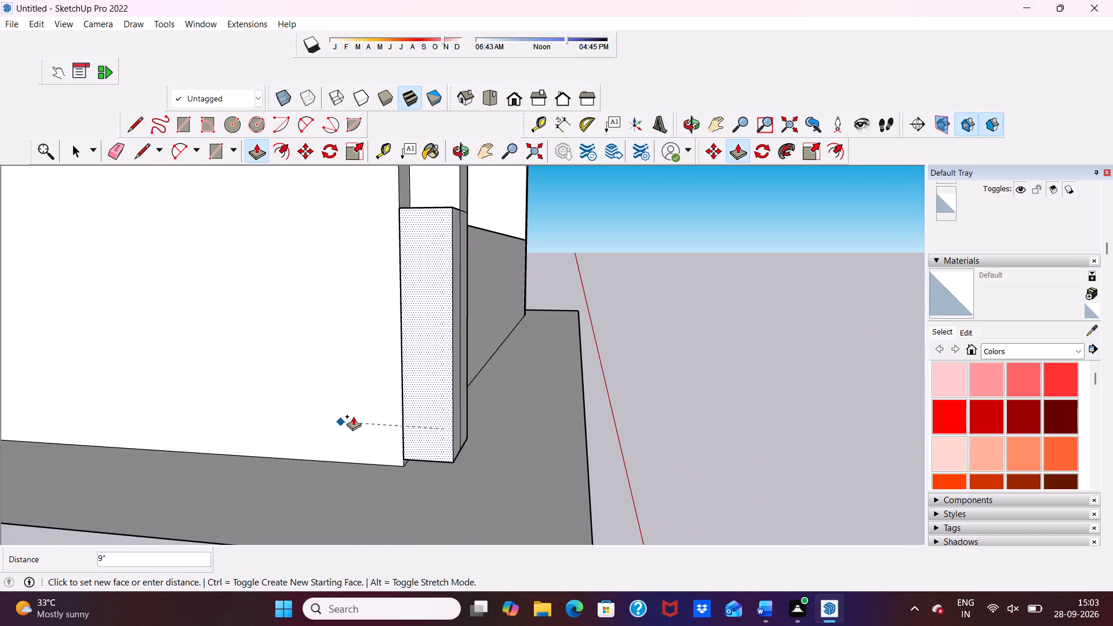
click(368, 395)
Pull the underside of the column's outer portion, in front of the side wall, down about 1 3/4" to the ground.
scroll(425, 380, down, 3)
middle_drag(449, 392, 470, 330)
scroll(426, 300, up, 4)
scroll(394, 422, up, 4)
scroll(476, 510, up, 4)
middle_drag(474, 525, 474, 526)
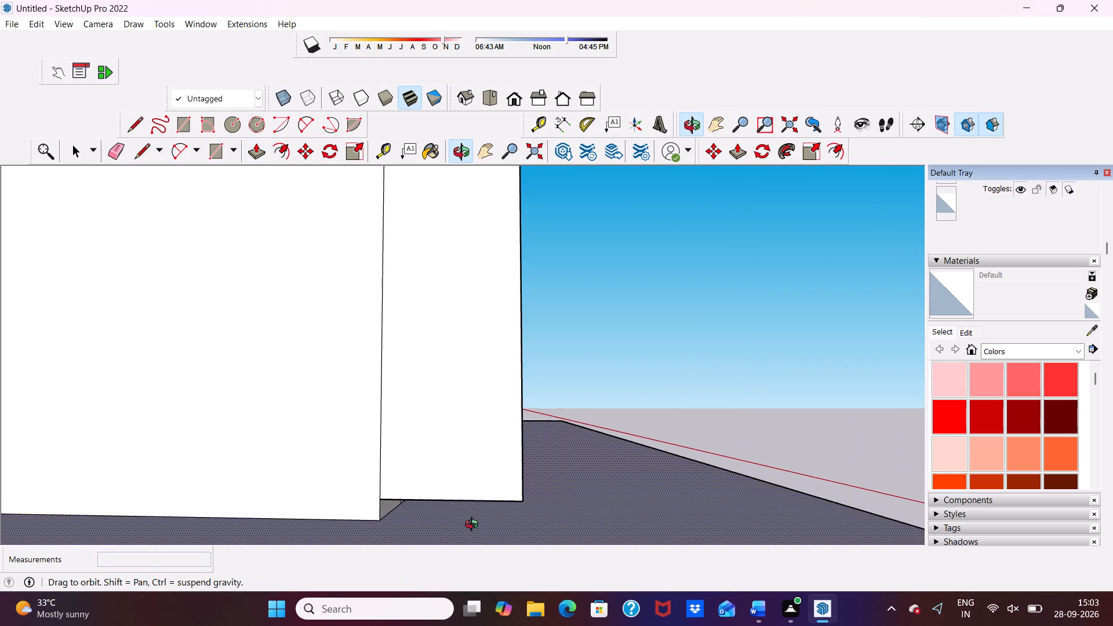
middle_drag(474, 526, 442, 488)
middle_click(442, 488)
scroll(445, 485, up, 6)
click(432, 489)
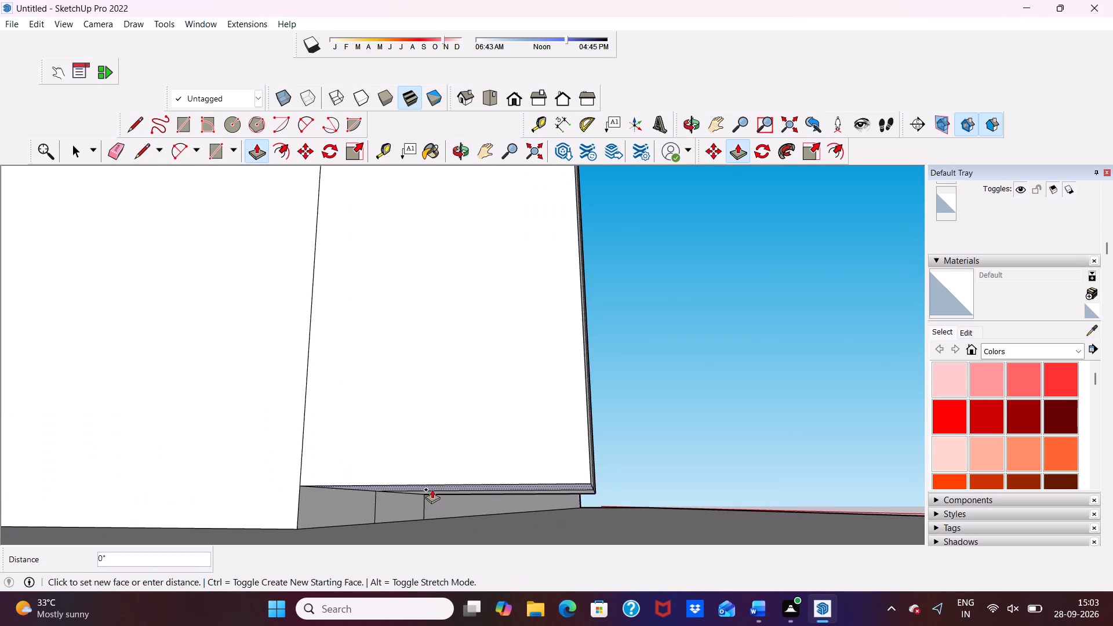
click(280, 527)
scroll(314, 487, down, 1)
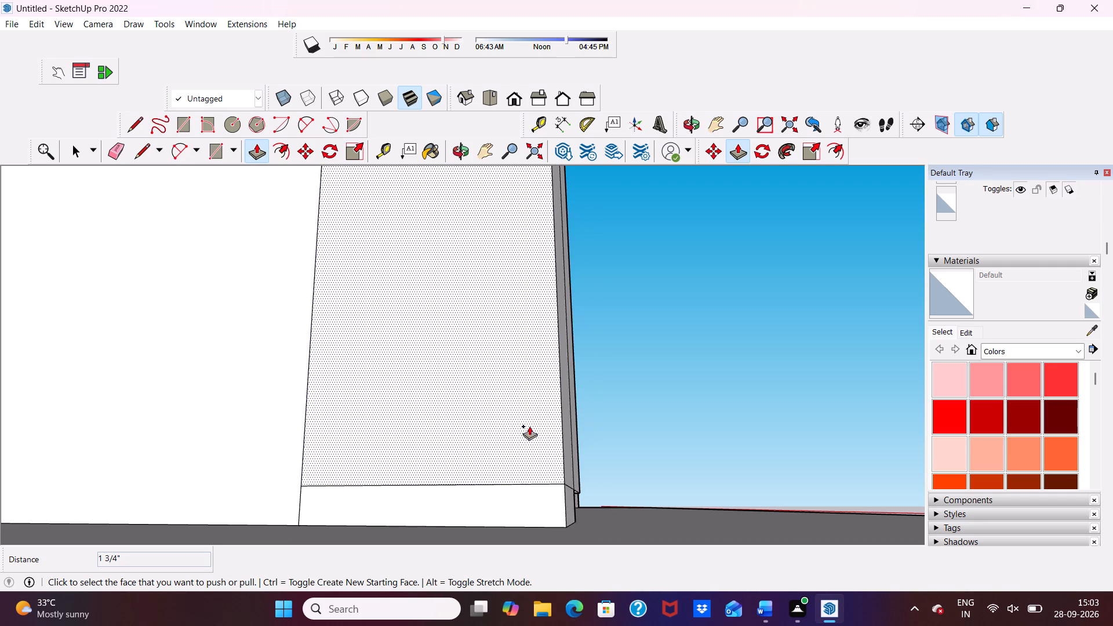
From beneath the model, pull the recessed face in the outer column portion's base 1 3/4" flush with the surrounding base.
scroll(610, 428, down, 2)
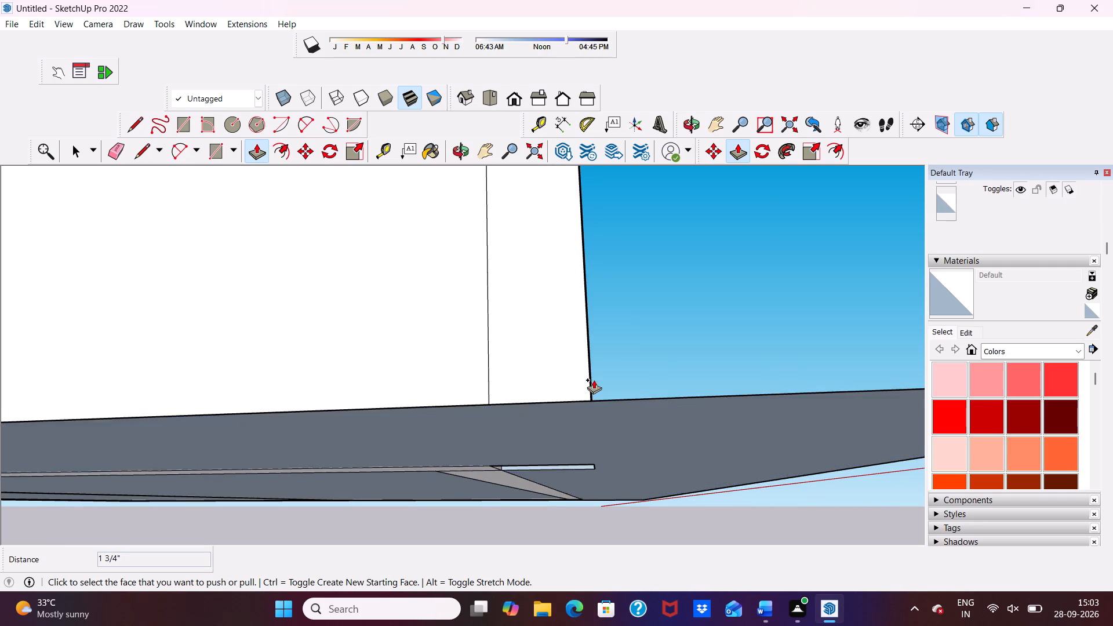
scroll(594, 380, down, 6)
middle_drag(625, 323, 596, 341)
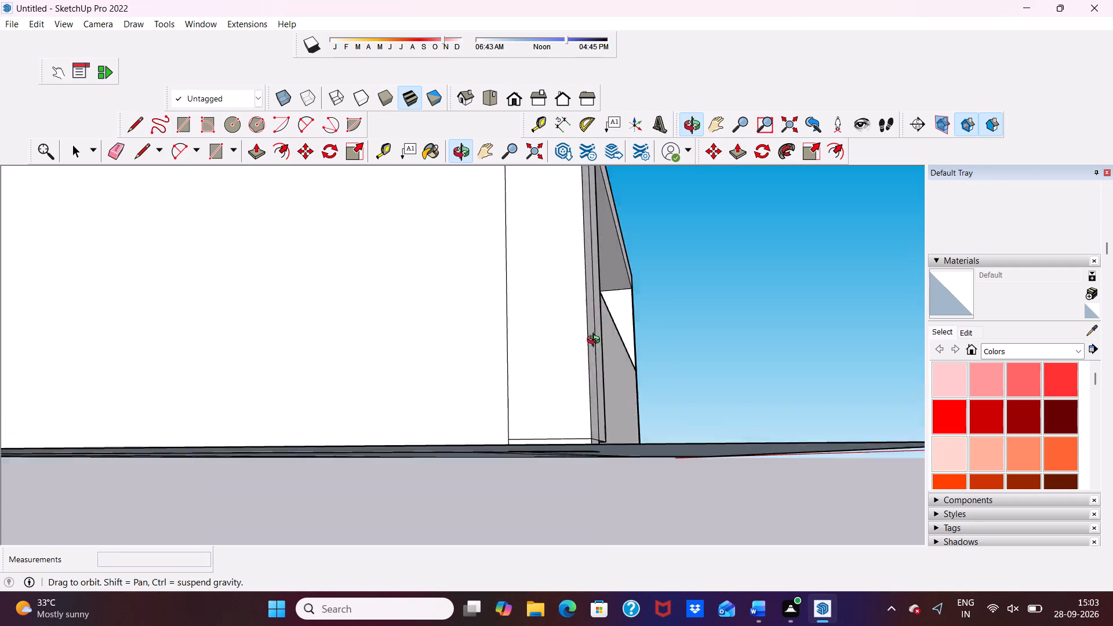
middle_drag(596, 341, 571, 242)
scroll(563, 421, up, 3)
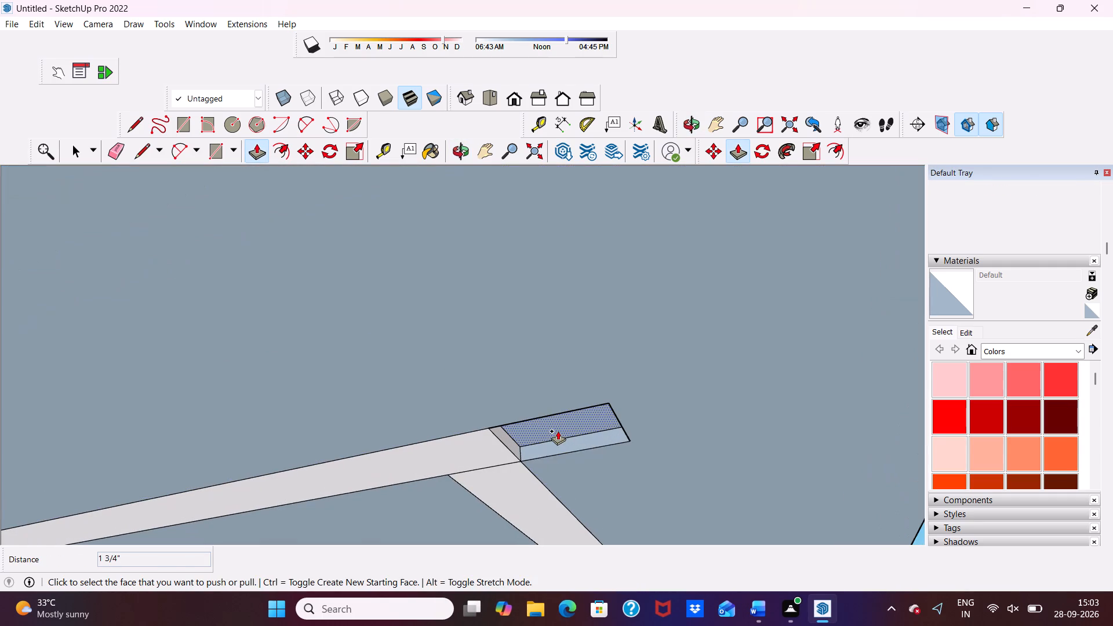
click(558, 430)
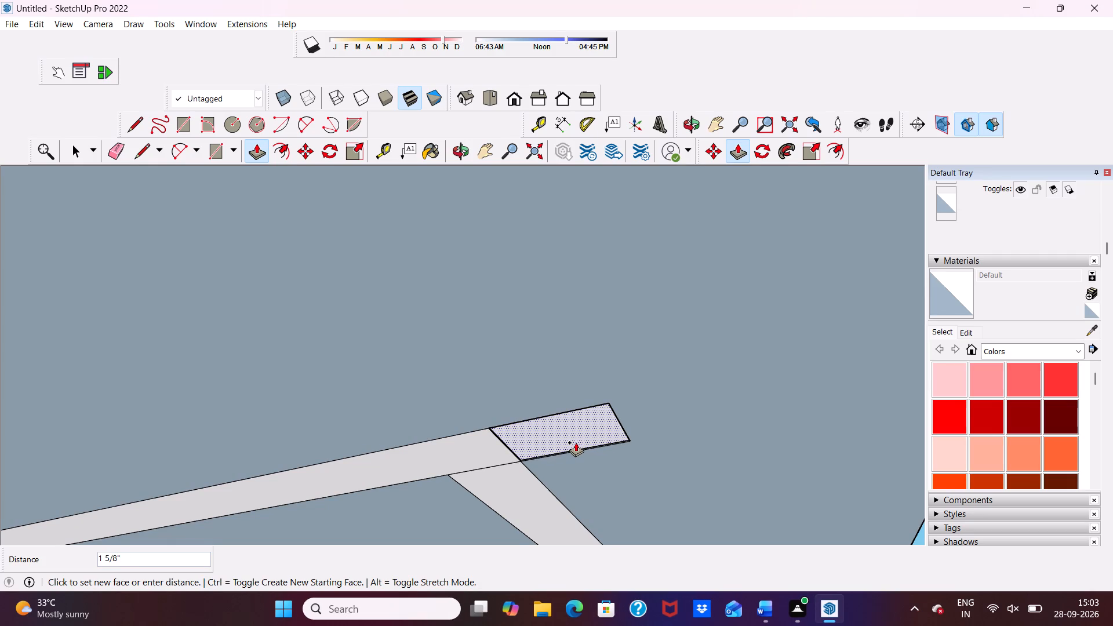
scroll(576, 442, up, 3)
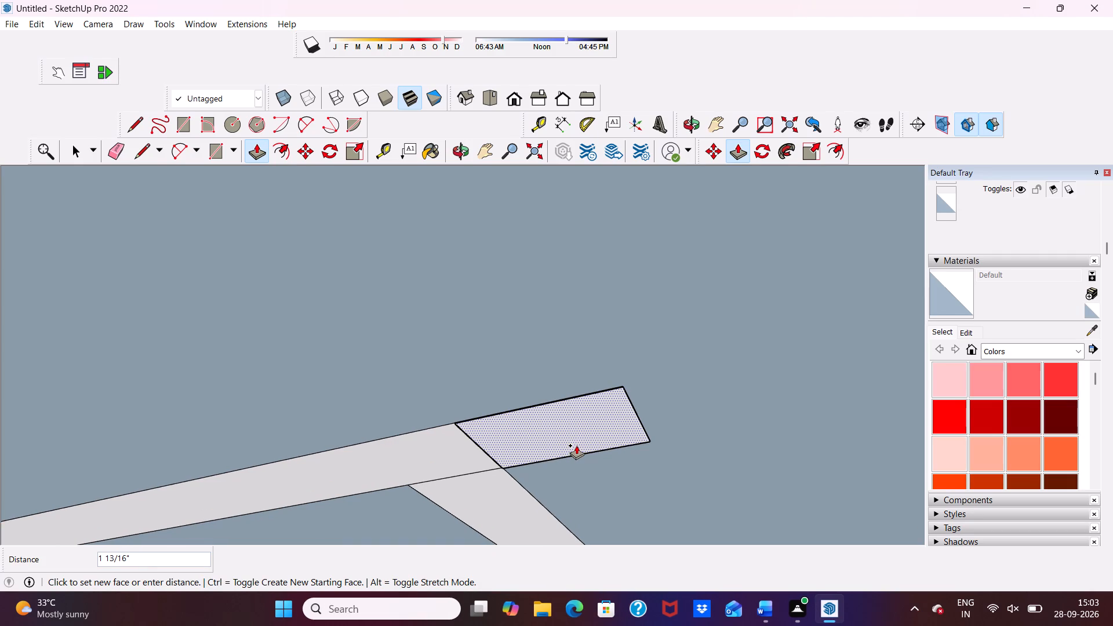
scroll(576, 443, up, 5)
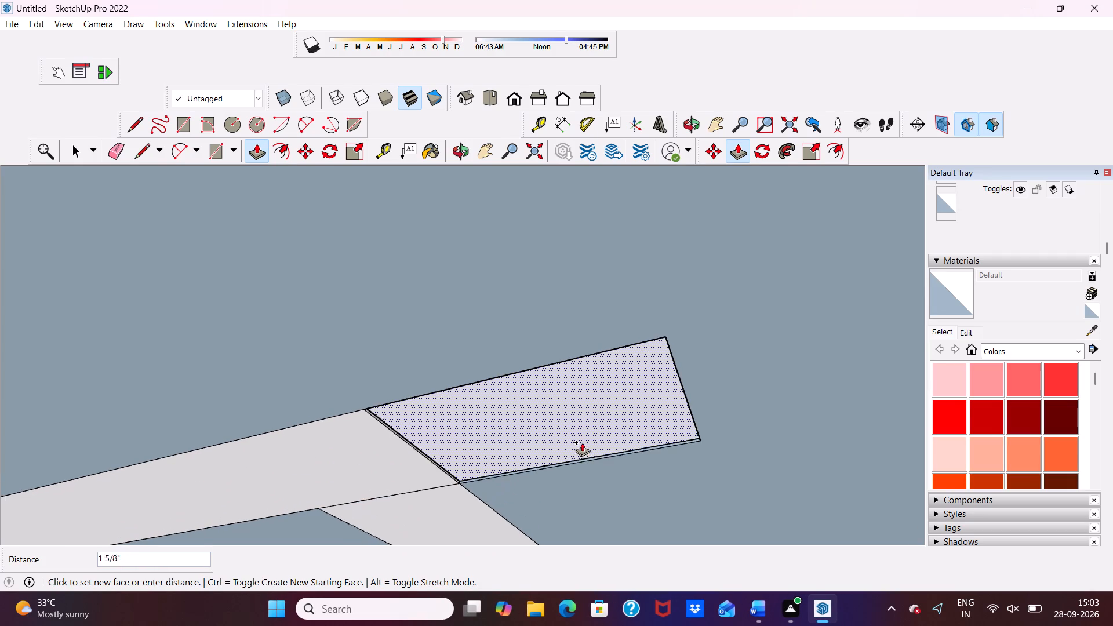
click(587, 444)
Pull the raised underside of the column's inner portion down about 1 7/8" to the ground, level with the outer portion.
scroll(507, 380, down, 6)
scroll(595, 359, up, 1)
scroll(595, 359, down, 7)
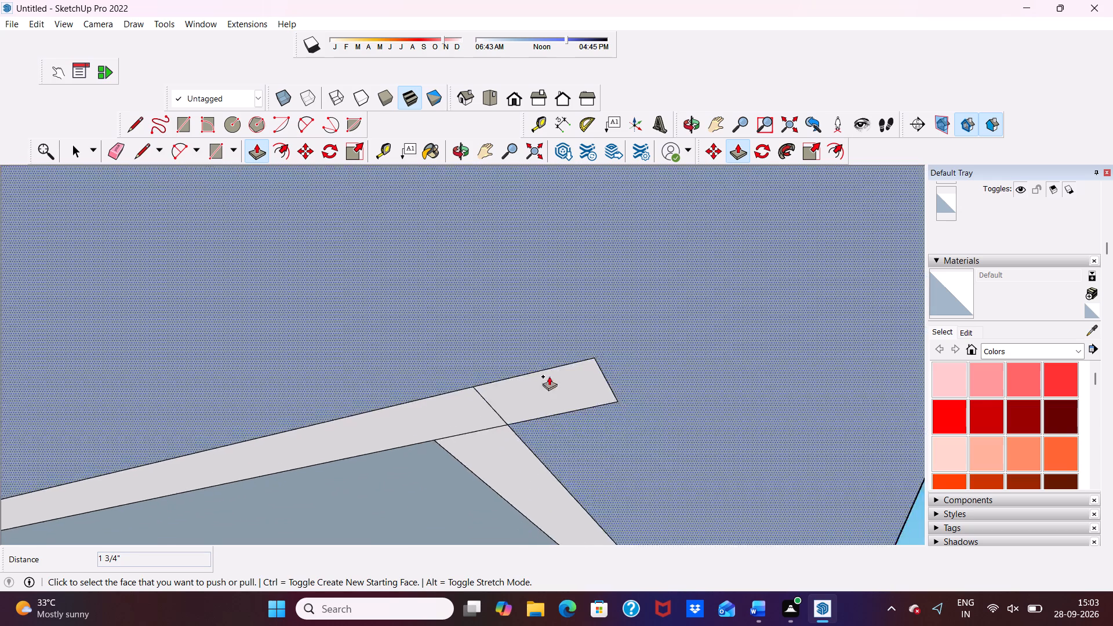
scroll(549, 376, down, 7)
middle_drag(561, 387, 412, 548)
middle_drag(409, 547, 412, 526)
scroll(507, 463, up, 3)
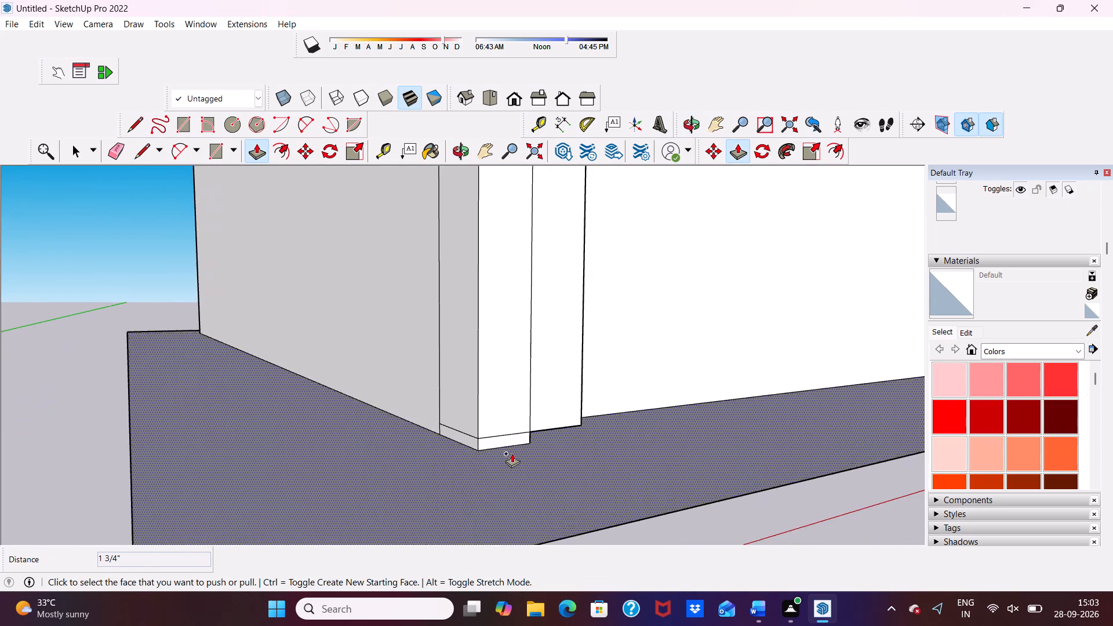
scroll(512, 453, up, 4)
middle_drag(557, 407, 359, 370)
middle_drag(367, 344, 376, 323)
scroll(448, 351, up, 2)
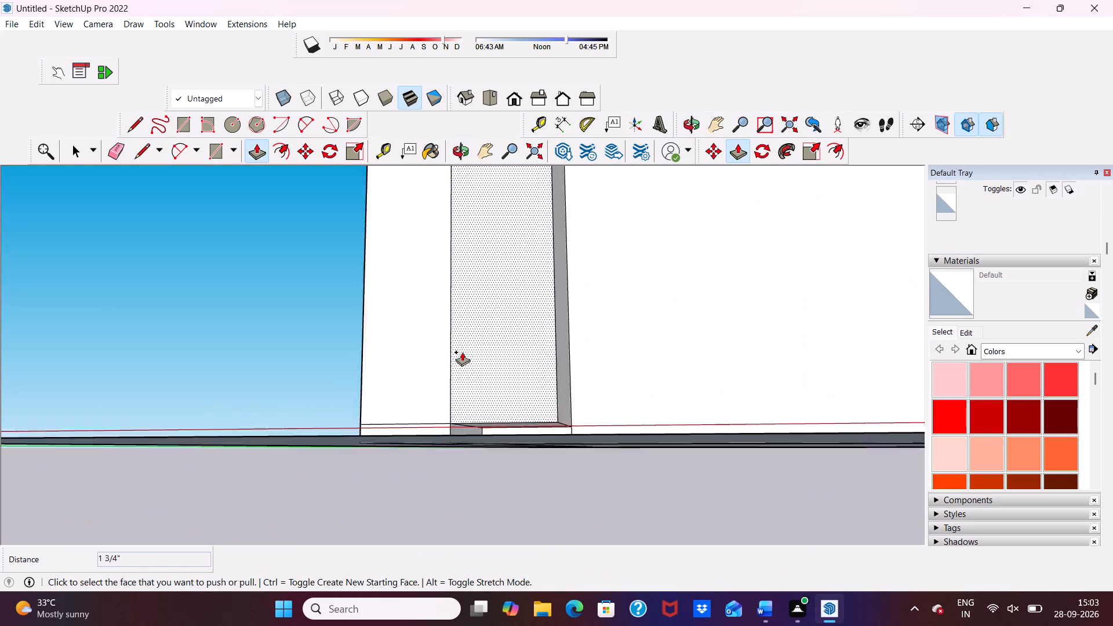
scroll(462, 352, up, 3)
scroll(489, 382, down, 1)
middle_drag(533, 501, 483, 506)
middle_click(483, 506)
scroll(508, 486, up, 4)
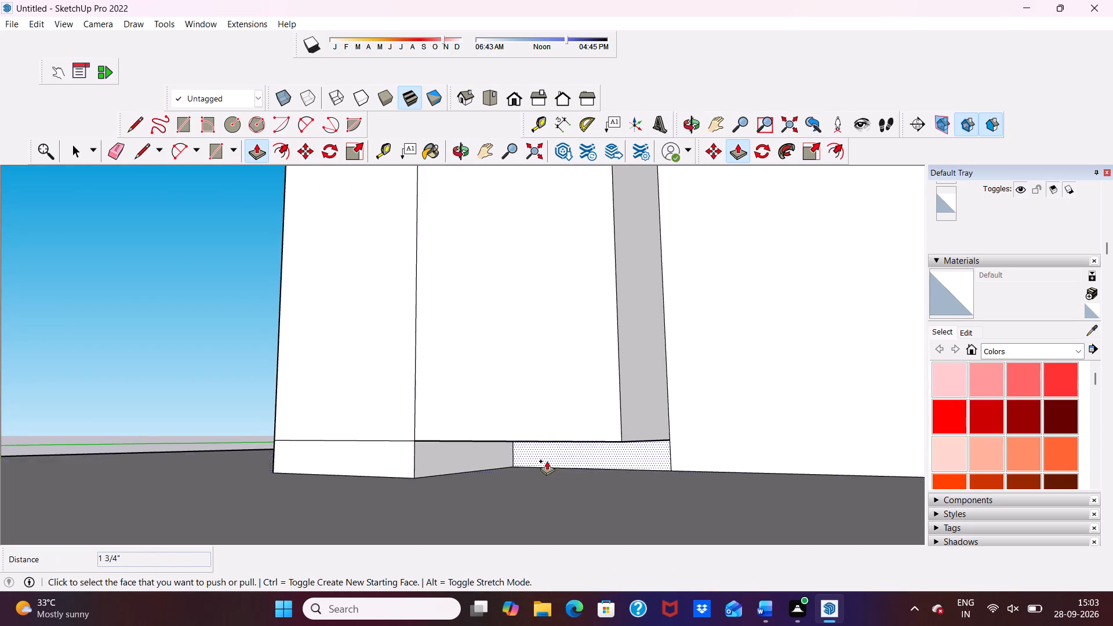
scroll(547, 461, up, 9)
click(541, 378)
scroll(501, 388, down, 4)
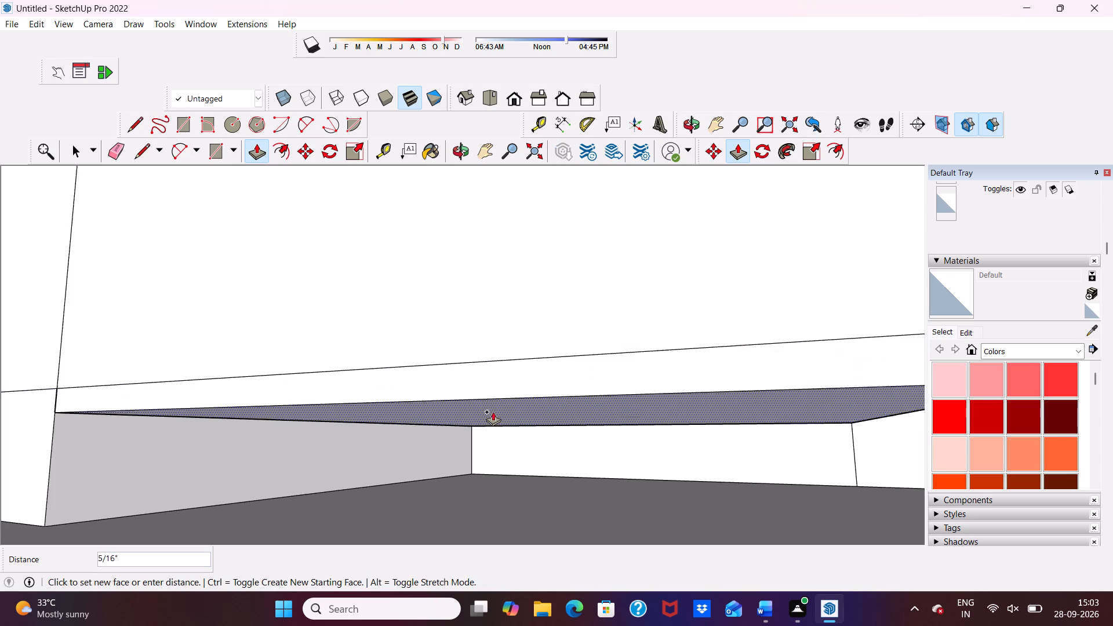
scroll(508, 429, down, 1)
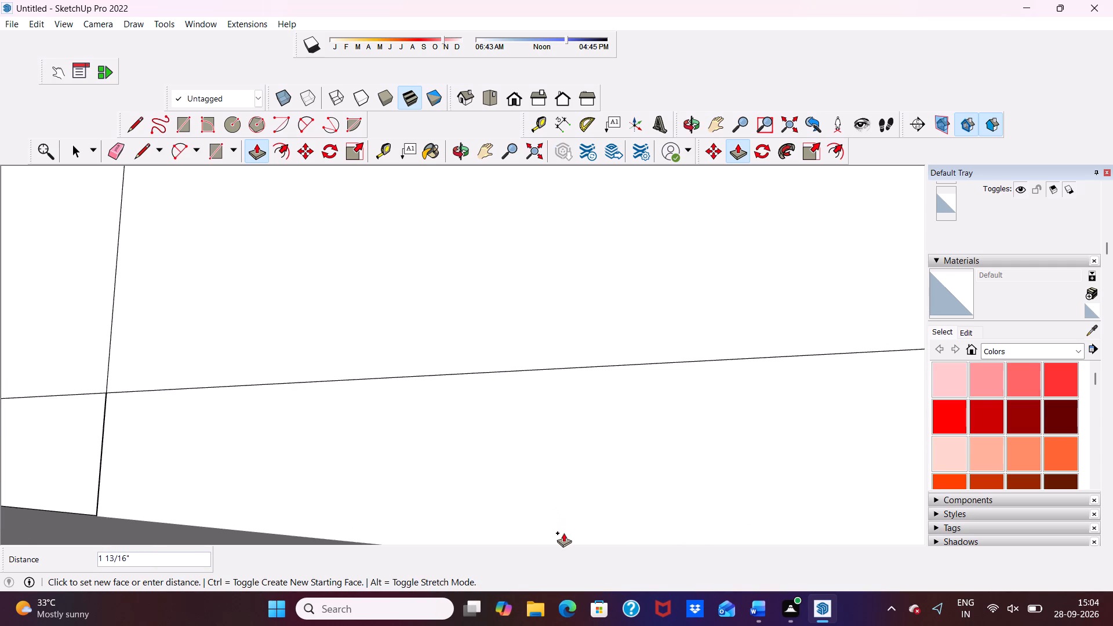
scroll(563, 521, down, 9)
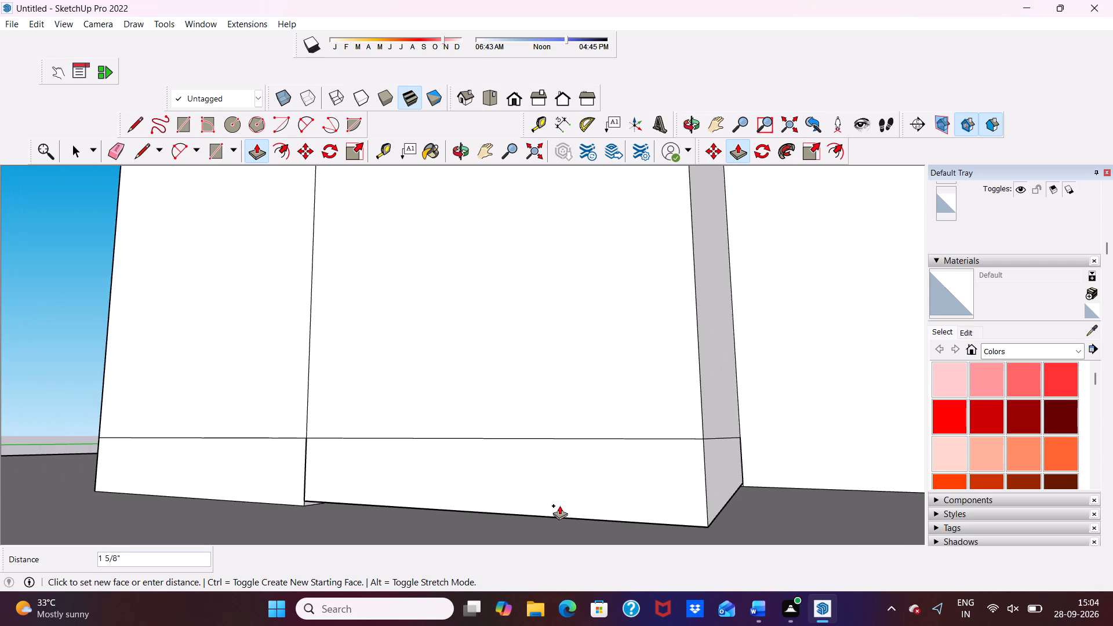
click(560, 516)
Erase the long vertical edge dividing the column's front face above its base.
scroll(514, 462, down, 5)
middle_drag(556, 472, 594, 490)
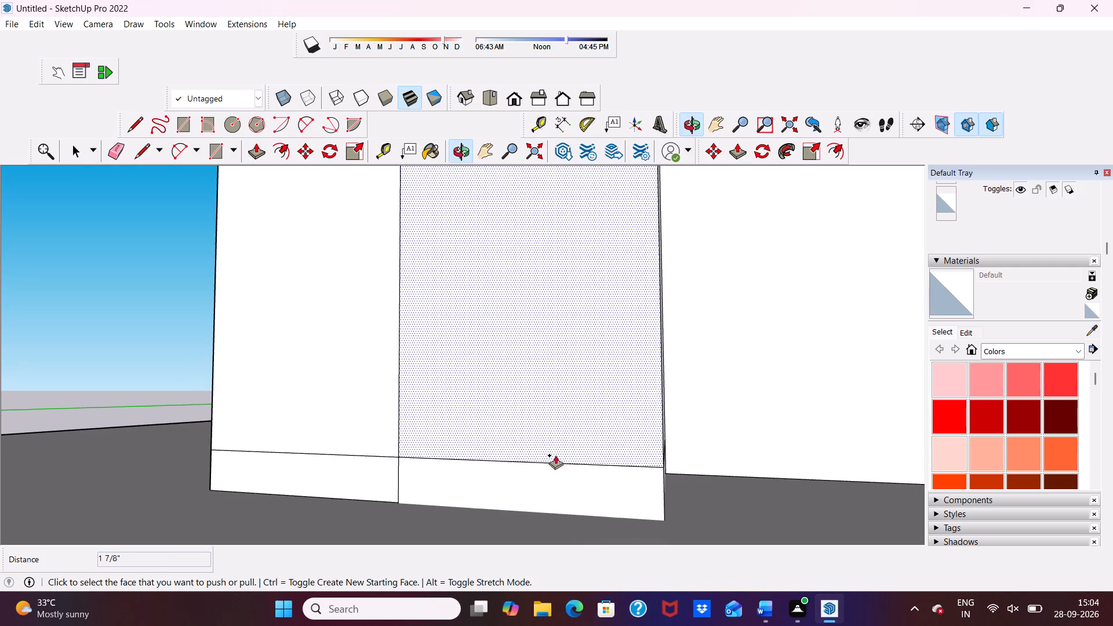
click(117, 151)
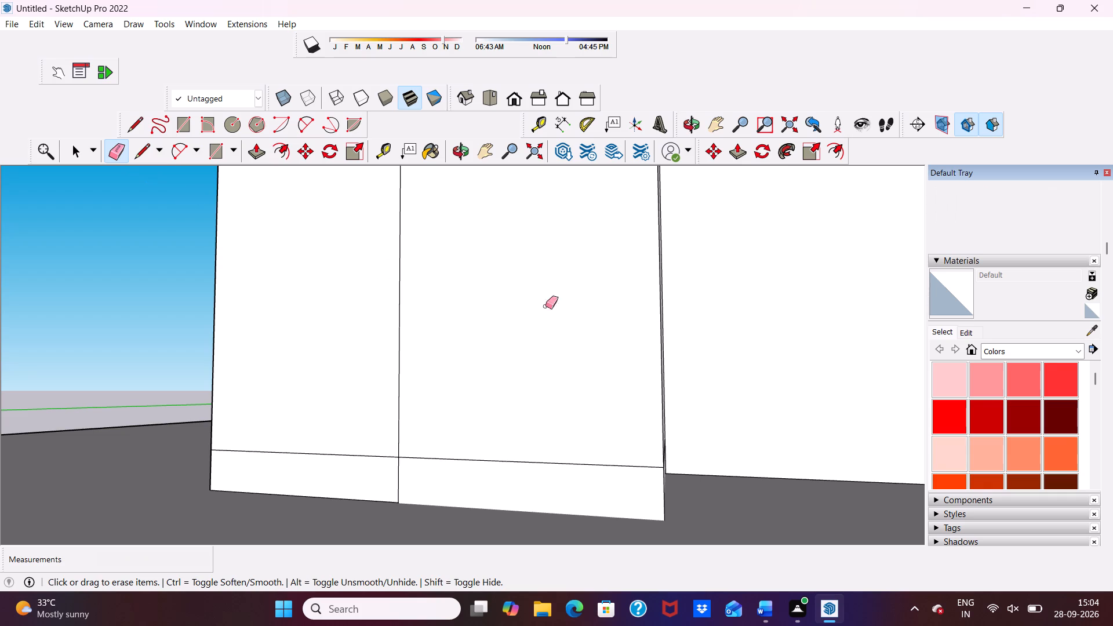
scroll(461, 381, up, 3)
scroll(418, 308, up, 3)
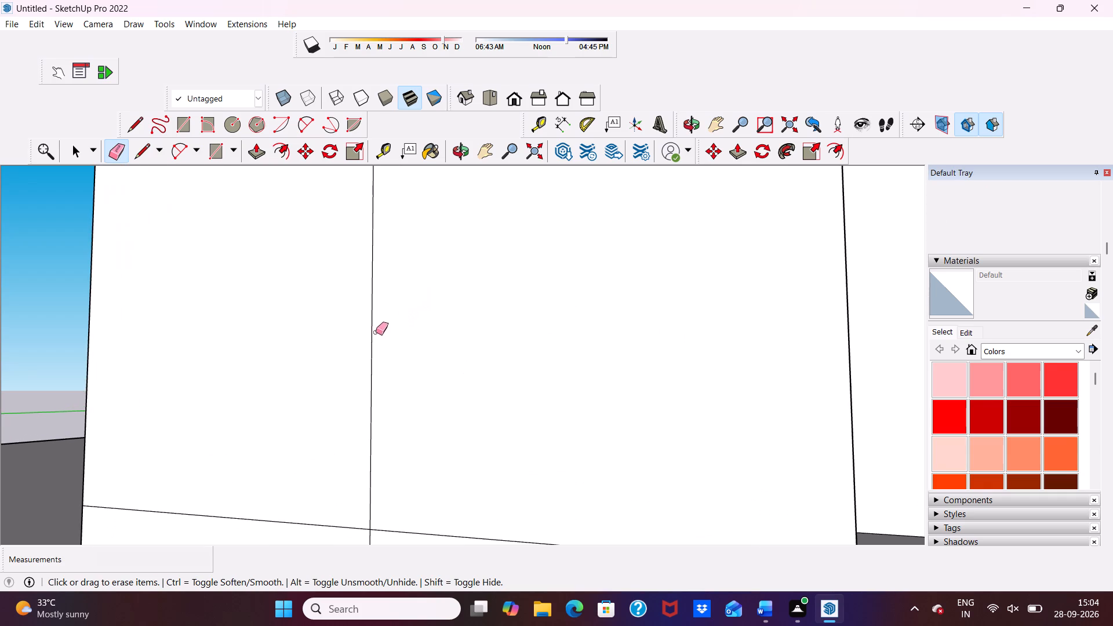
click(363, 340)
click(366, 335)
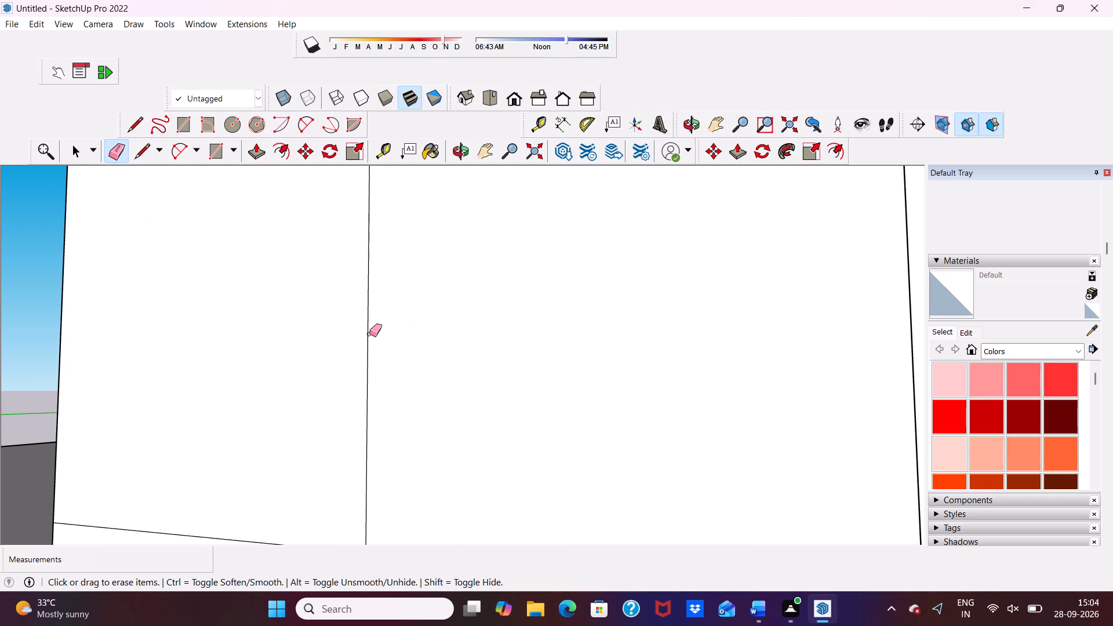
click(369, 332)
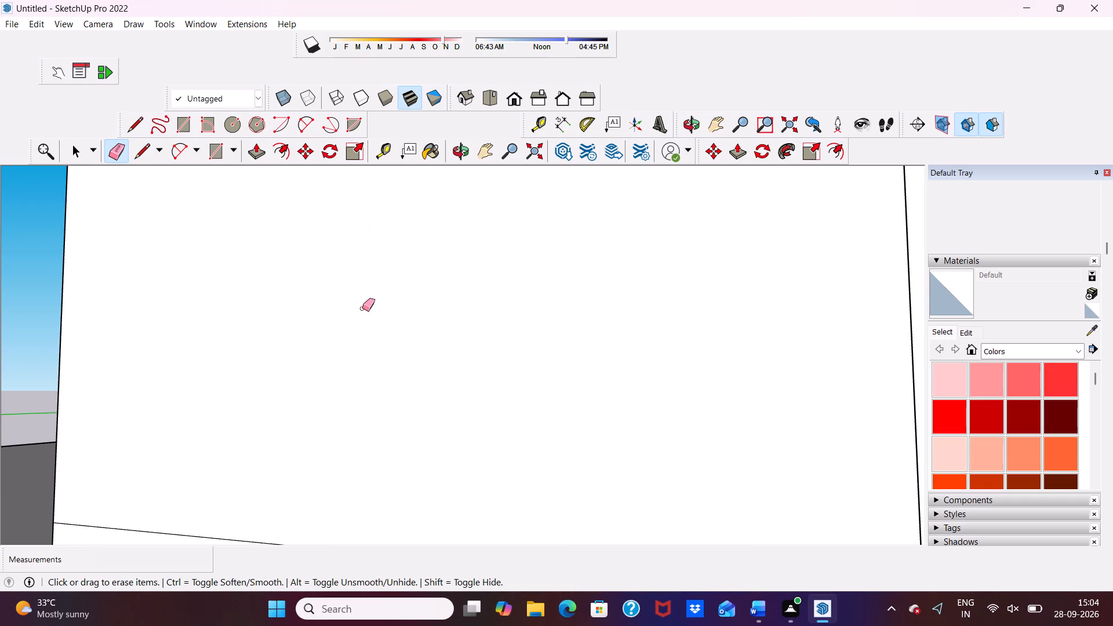
Erase the leftover horizontal seam and short vertical edge near the base of the column's front face.
scroll(362, 308, down, 10)
scroll(504, 428, up, 3)
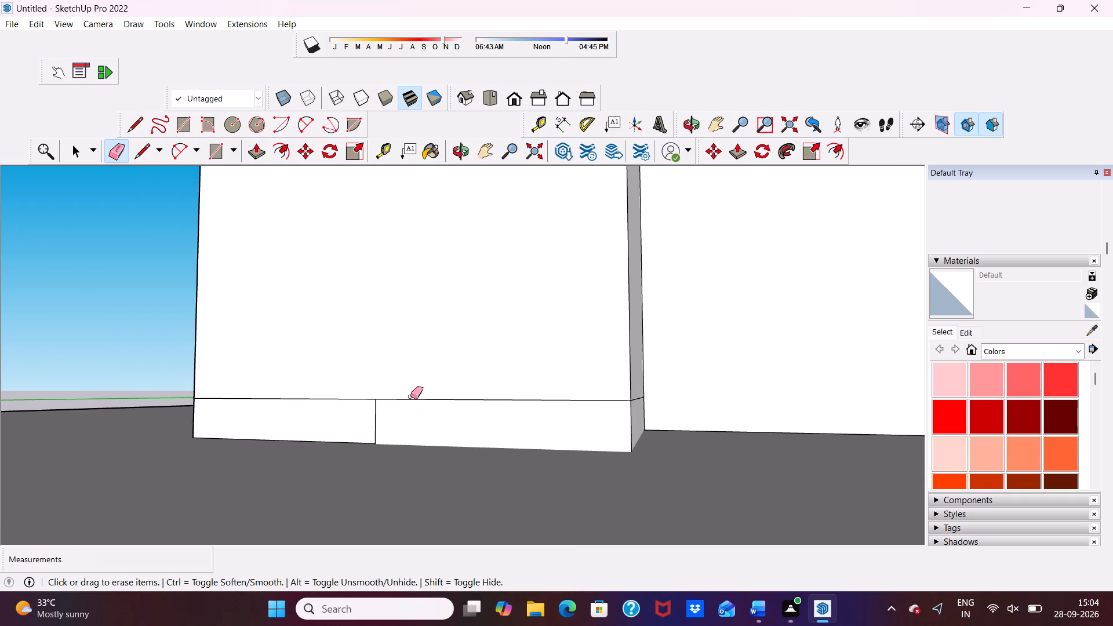
click(410, 396)
click(408, 400)
scroll(377, 410, up, 3)
drag(376, 404, 369, 408)
click(355, 395)
scroll(355, 395, down, 2)
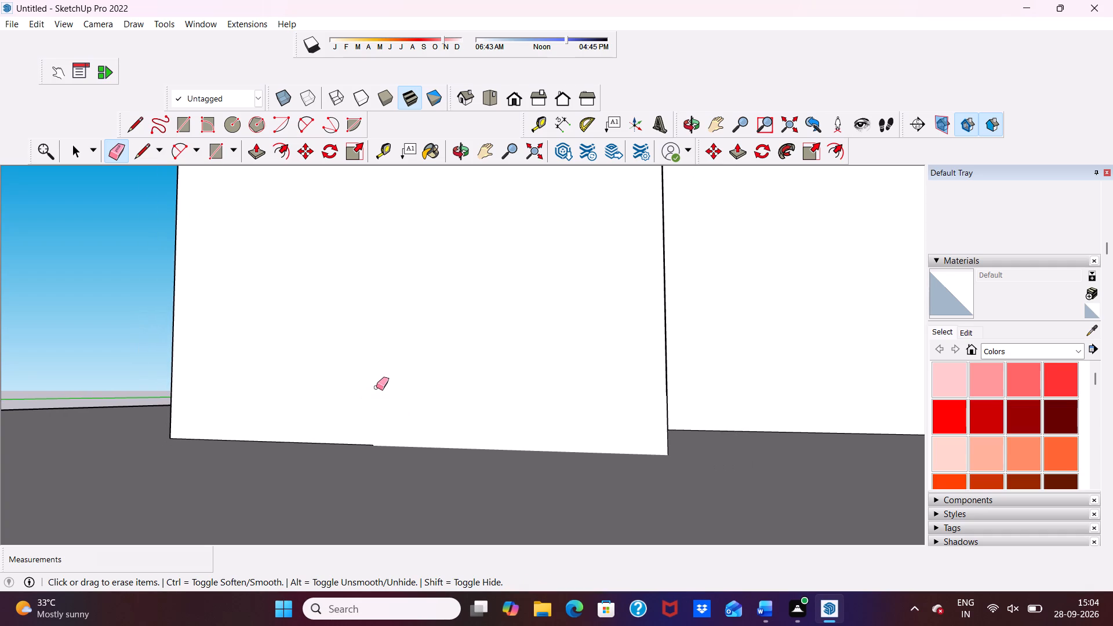
scroll(382, 418, down, 4)
scroll(572, 399, down, 1)
middle_drag(577, 395, 453, 445)
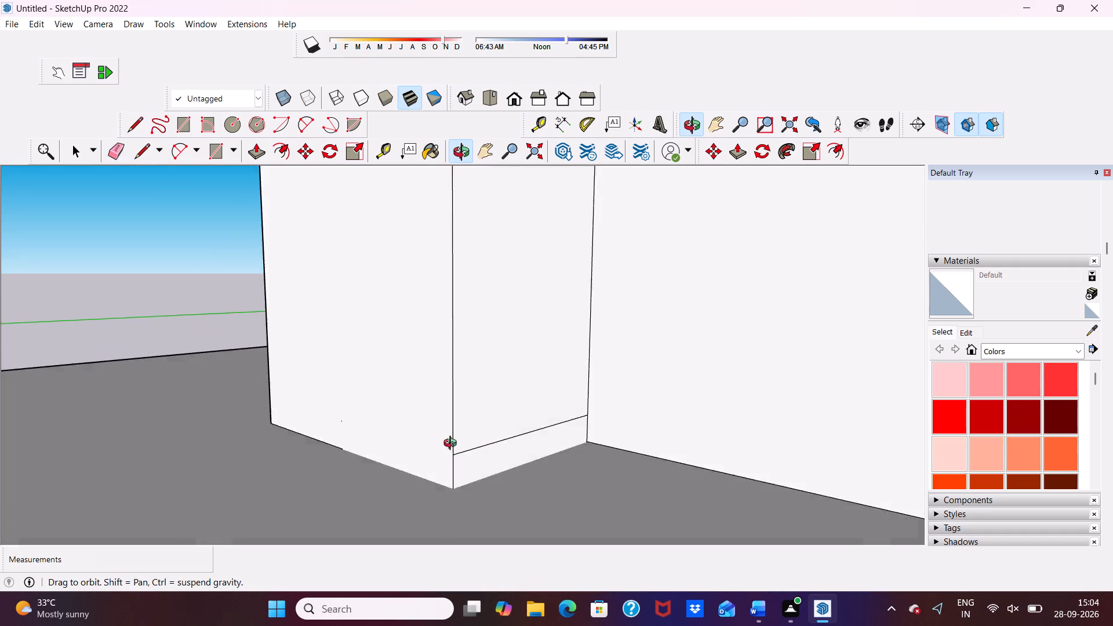
Erase the horizontal seams near the base on both side faces of the front column.
middle_drag(453, 445, 384, 439)
middle_click(384, 439)
scroll(508, 432, up, 5)
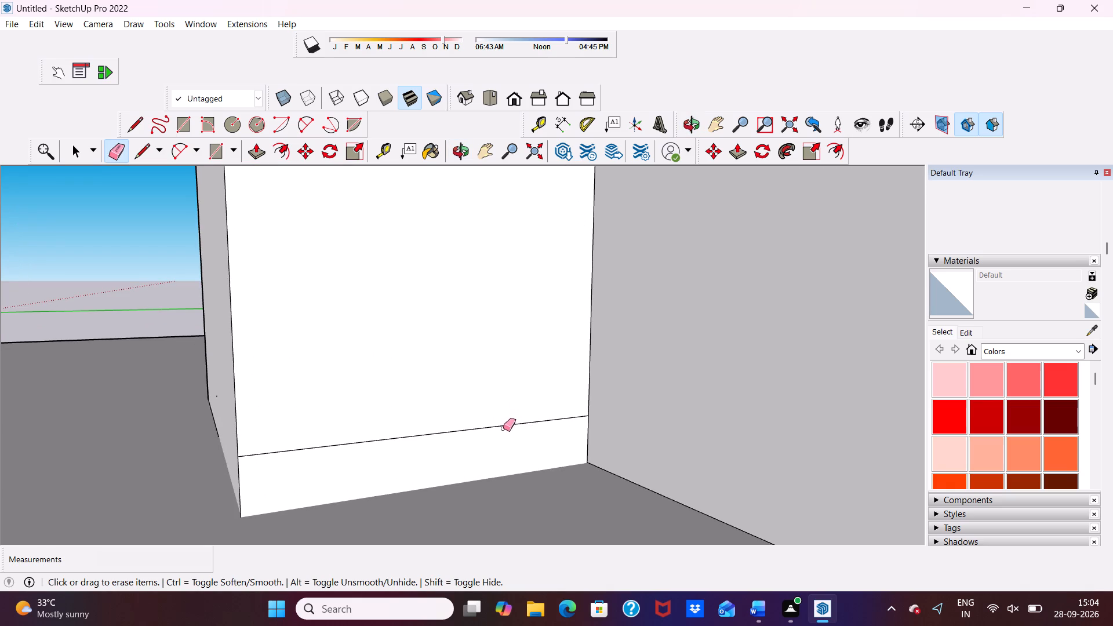
click(505, 427)
scroll(489, 420, down, 5)
middle_drag(486, 421, 872, 456)
middle_drag(863, 457, 827, 462)
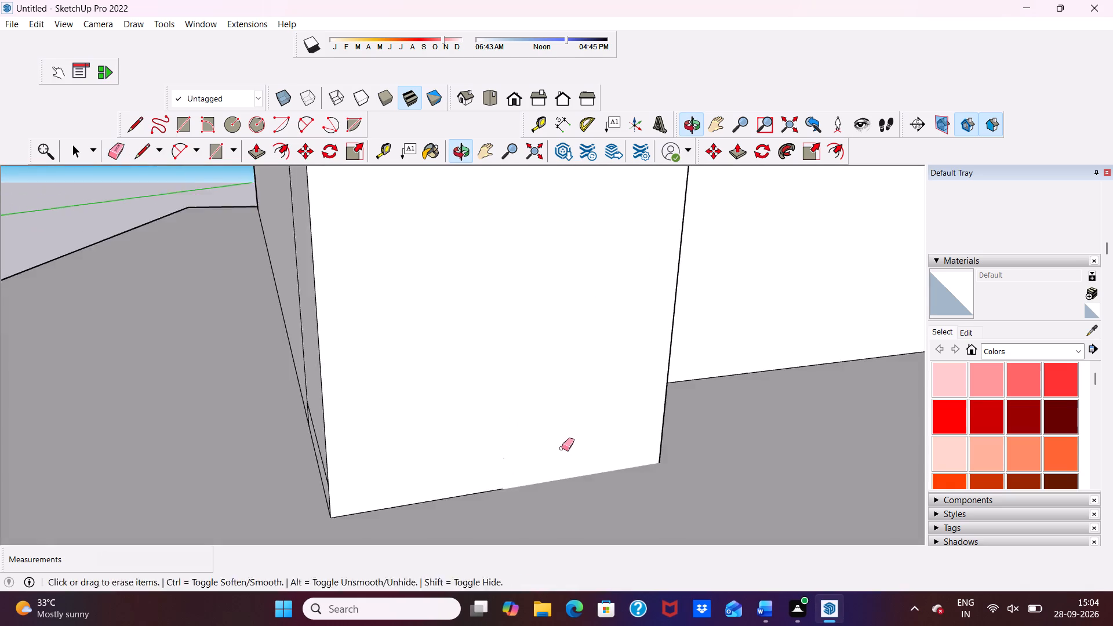
middle_drag(564, 447, 688, 417)
scroll(438, 441, up, 2)
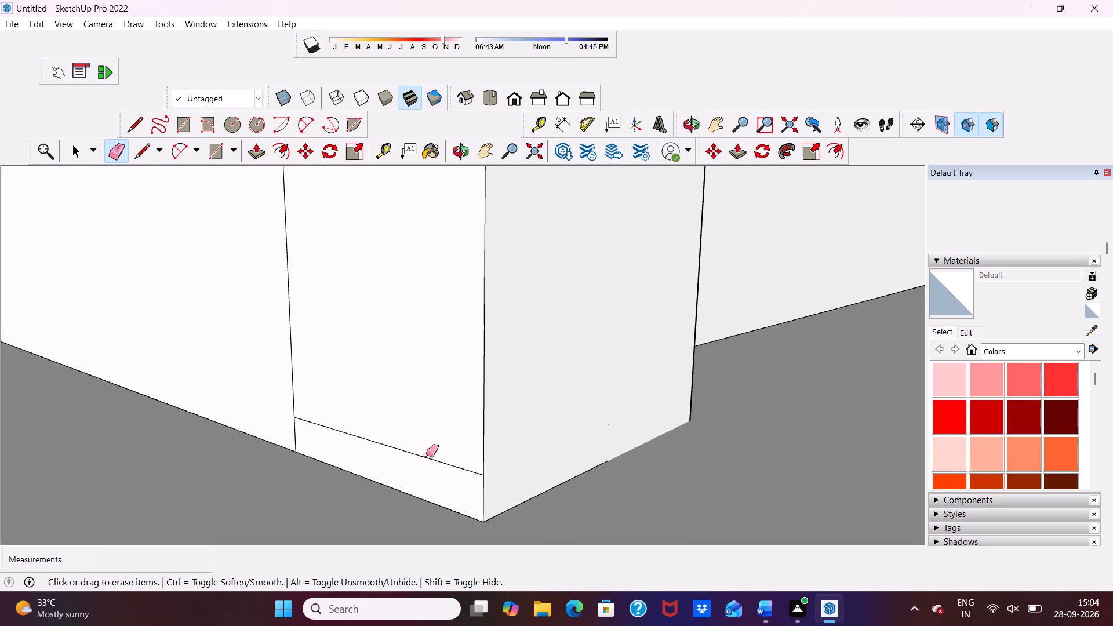
click(421, 457)
scroll(429, 449, down, 12)
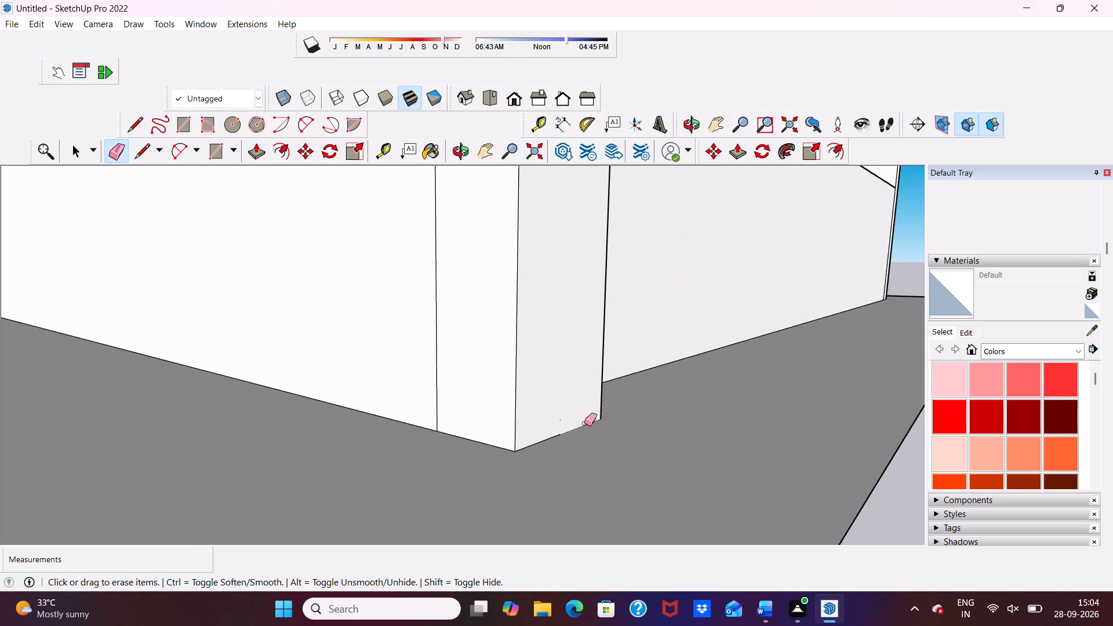
Push/Pull the top of the column's low outer portion up 6' to the roof slab's top.
scroll(584, 423, down, 11)
middle_drag(579, 392, 386, 456)
scroll(465, 297, up, 4)
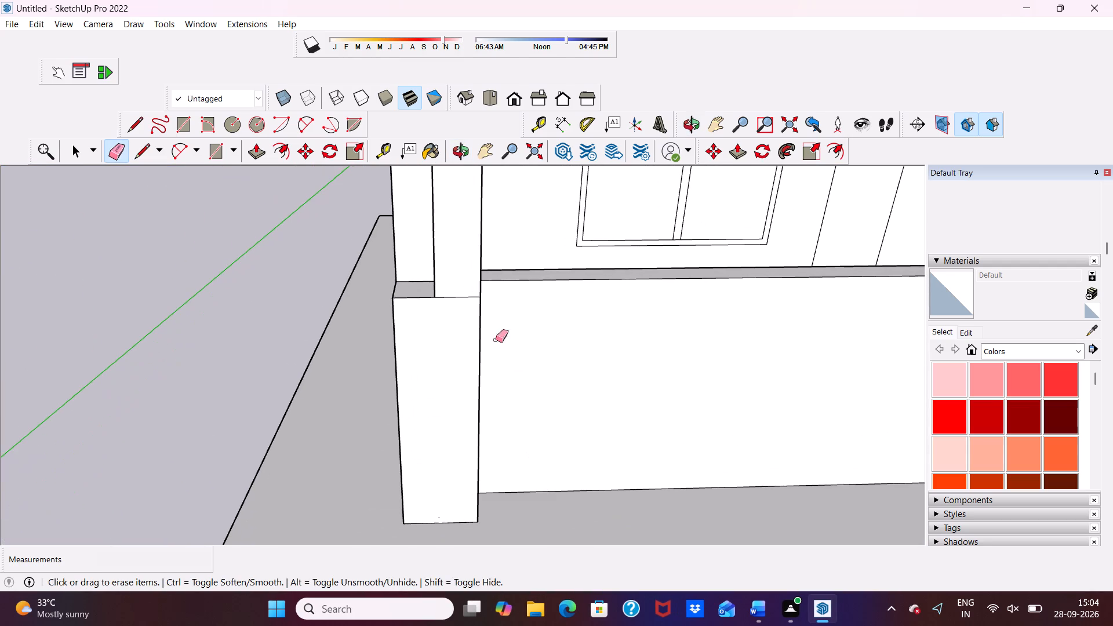
key(space)
scroll(632, 388, down, 7)
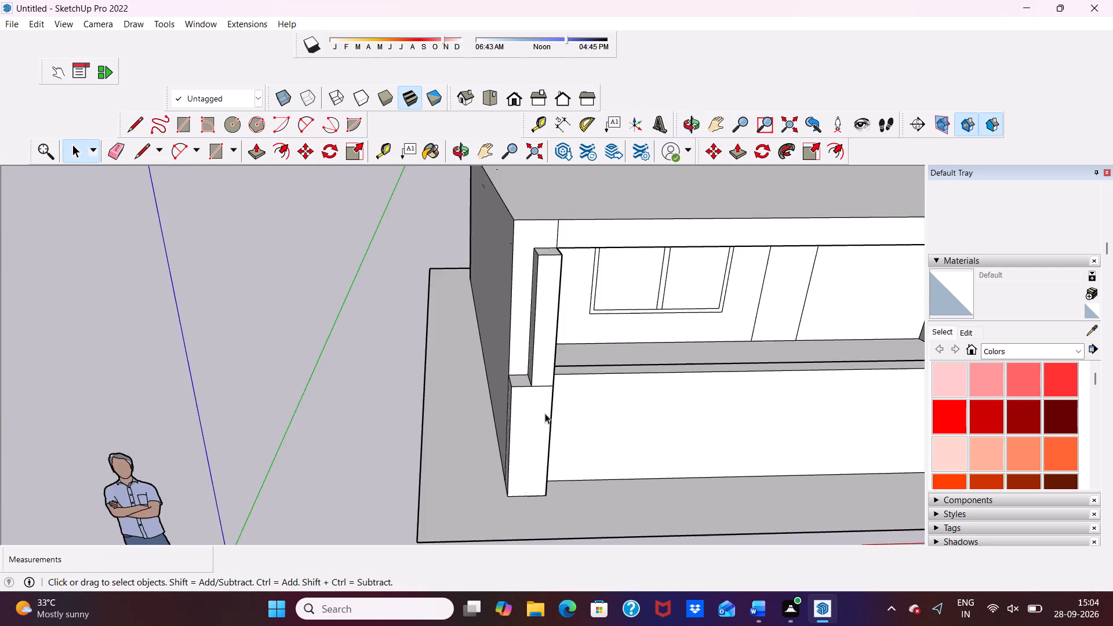
scroll(545, 413, down, 5)
scroll(533, 339, up, 6)
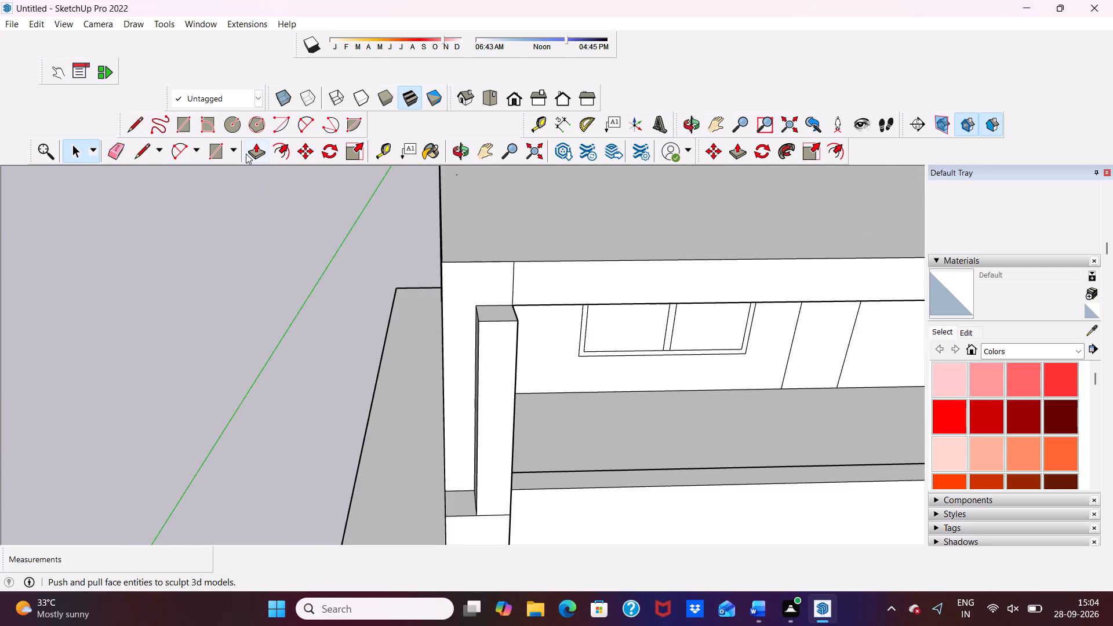
click(263, 149)
scroll(501, 405, up, 1)
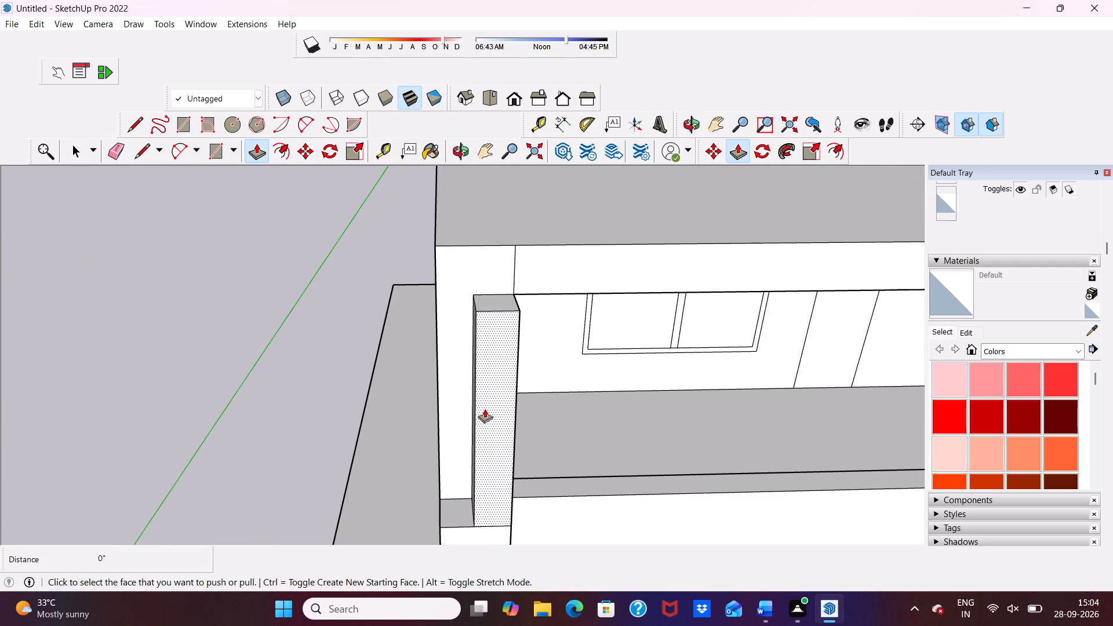
scroll(385, 535, down, 1)
scroll(428, 504, up, 3)
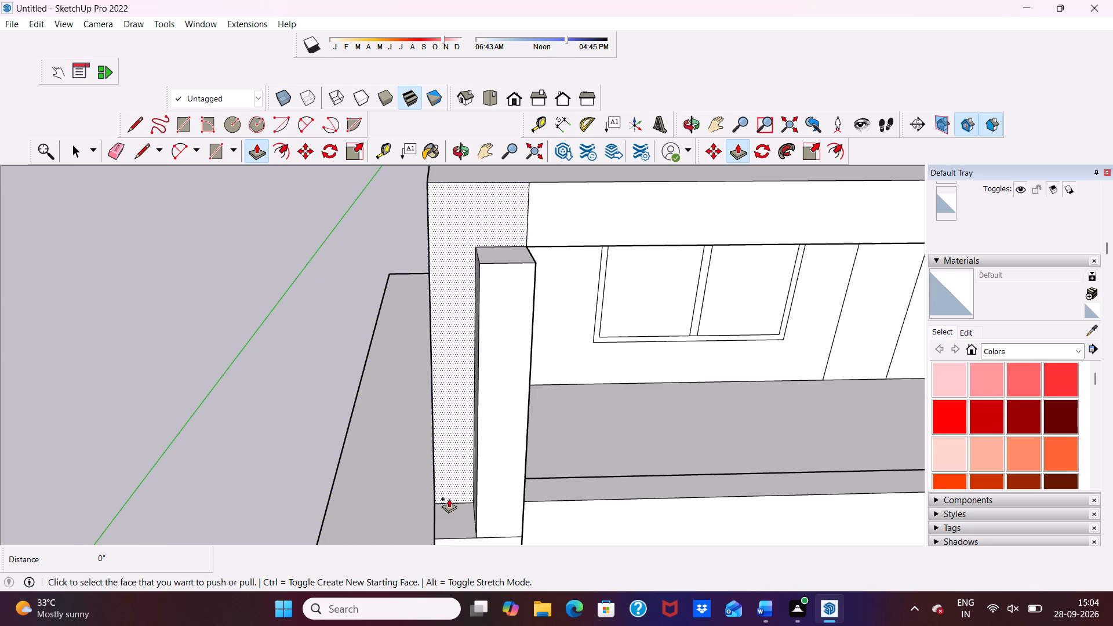
click(454, 513)
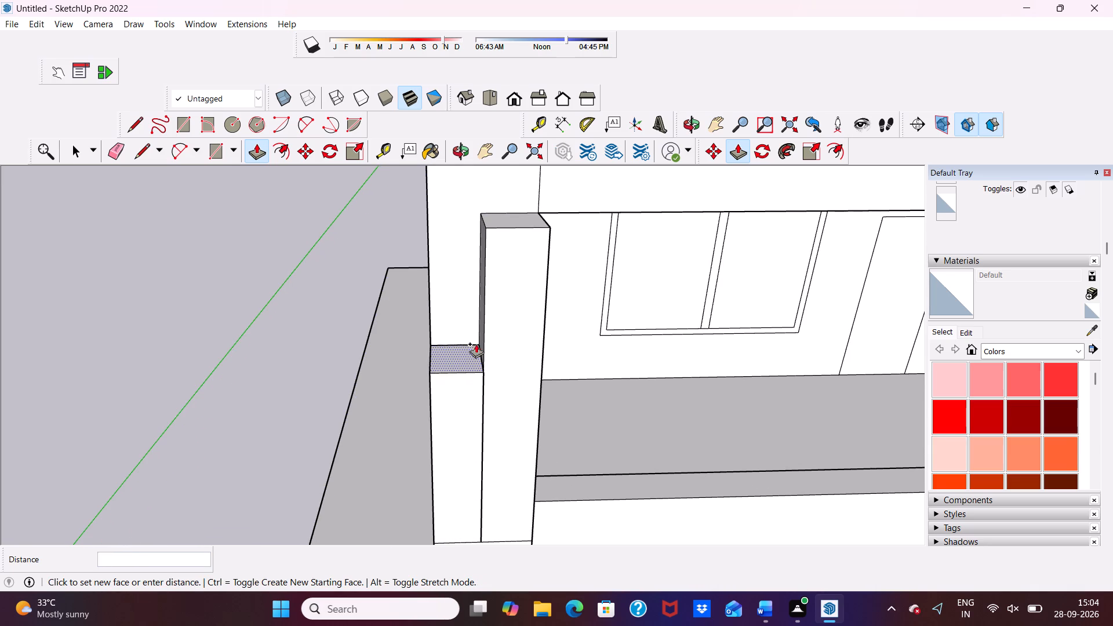
scroll(486, 337, down, 1)
scroll(511, 287, up, 5)
scroll(516, 282, down, 3)
scroll(521, 281, up, 2)
scroll(516, 267, down, 3)
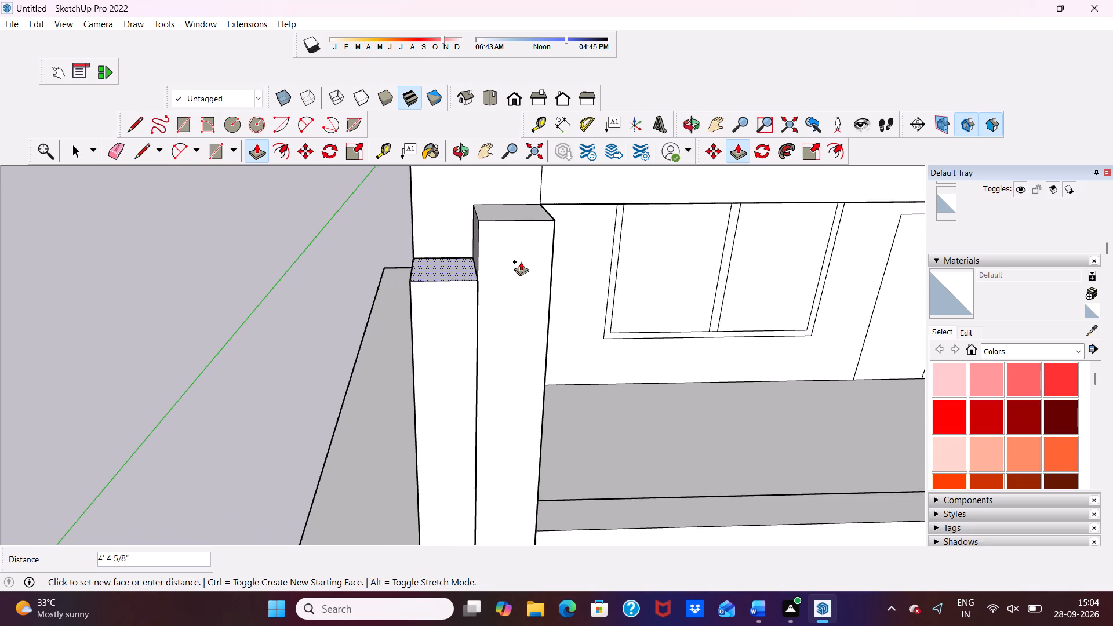
scroll(521, 261, down, 7)
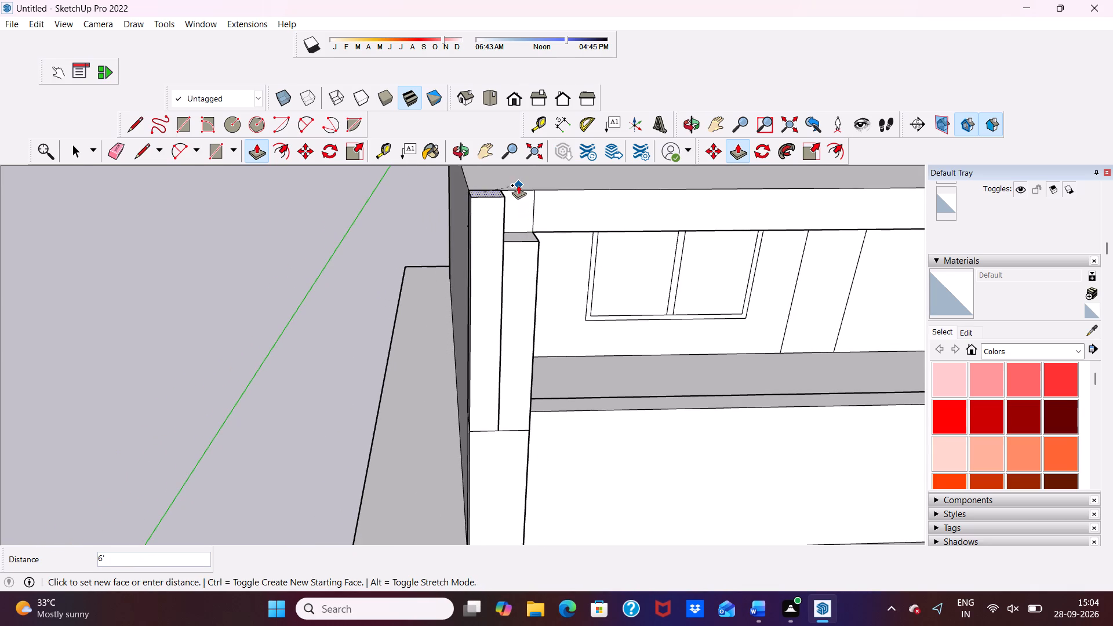
click(518, 185)
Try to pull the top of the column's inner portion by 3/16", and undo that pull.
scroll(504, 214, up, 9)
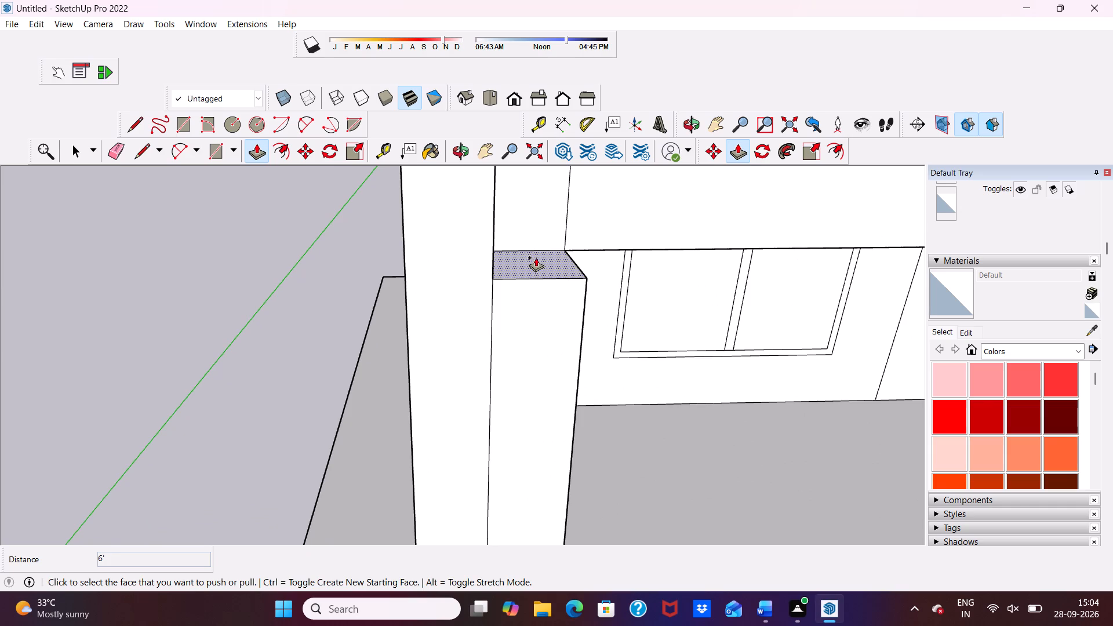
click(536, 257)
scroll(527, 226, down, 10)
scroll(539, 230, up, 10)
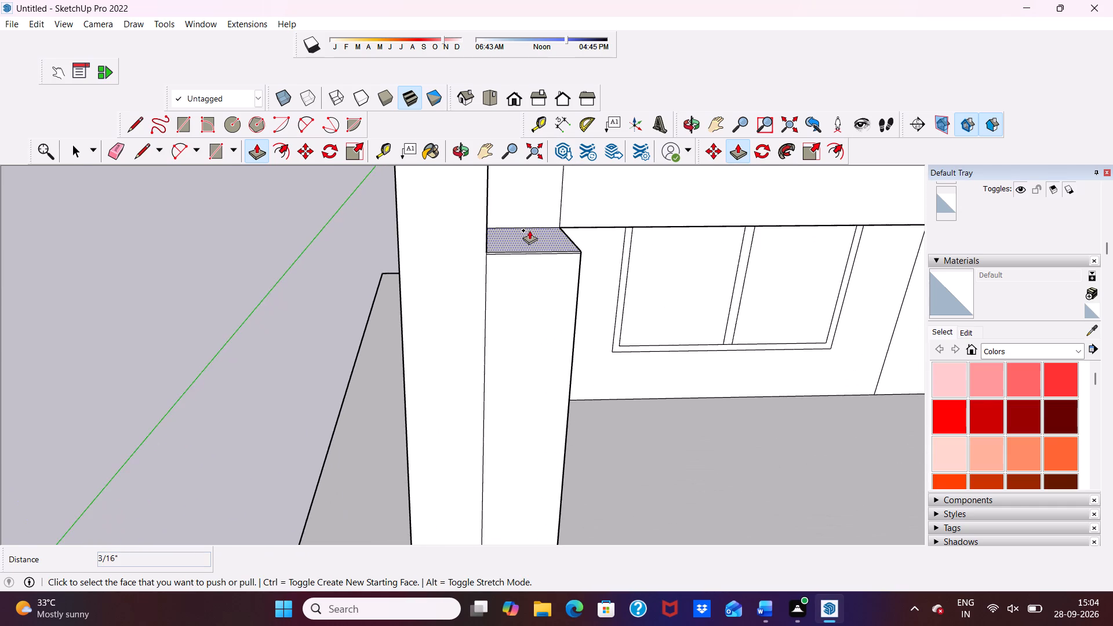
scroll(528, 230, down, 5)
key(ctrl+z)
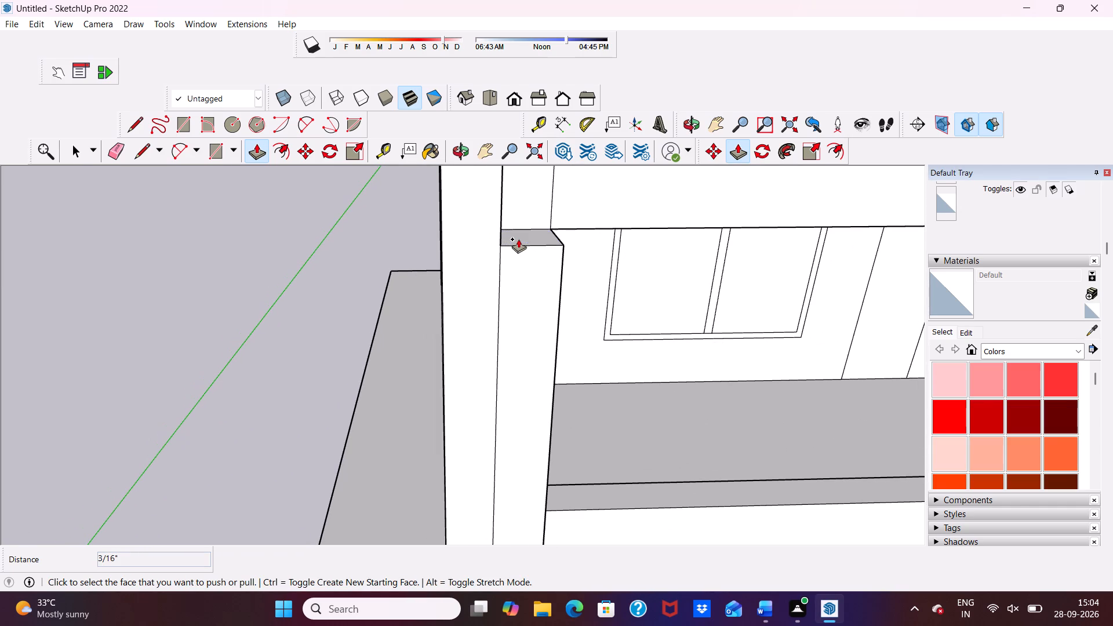
Pull the top of the column's inner portion up 1' to align with the outer portion's top.
scroll(428, 316, down, 7)
scroll(512, 285, up, 6)
scroll(457, 278, up, 3)
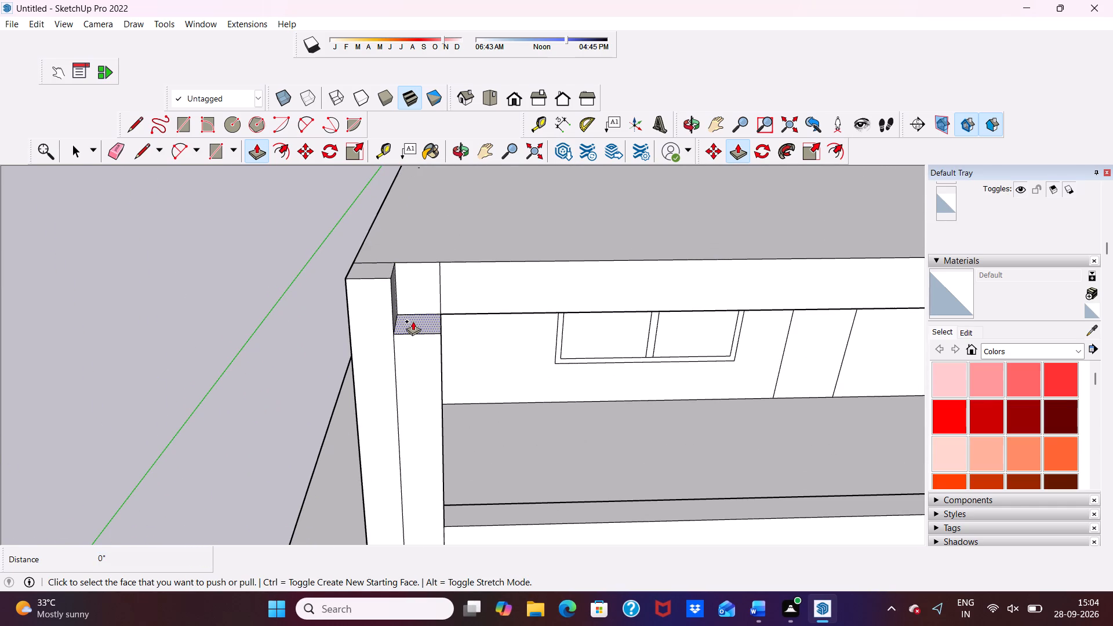
click(413, 319)
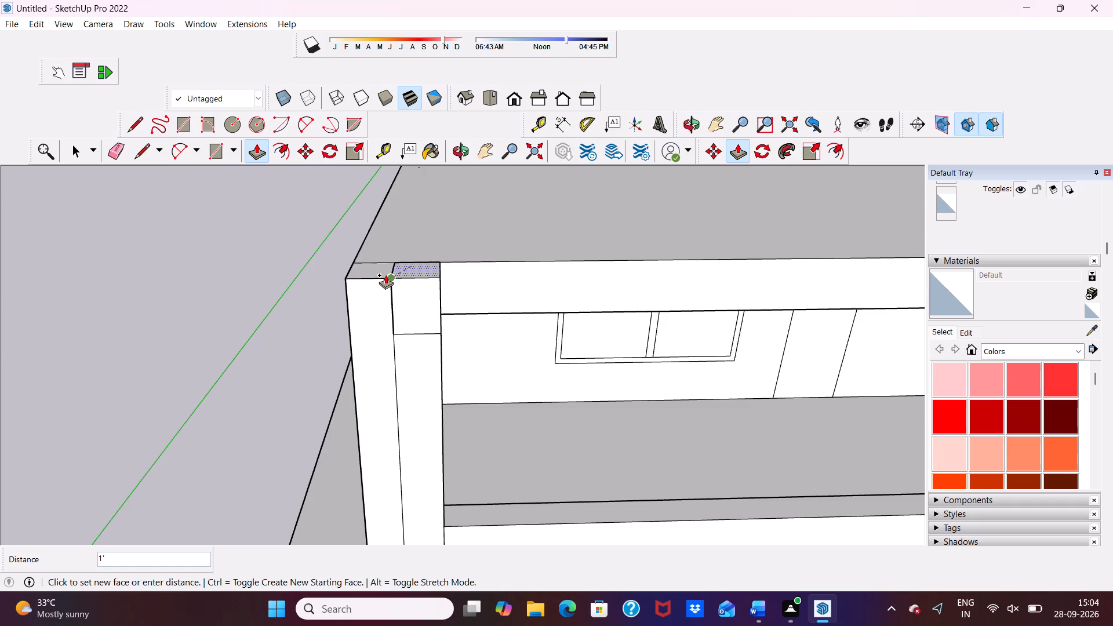
click(385, 275)
Erase the short vertical and horizontal edges on the column's upper front face and the edge dividing its top face.
scroll(402, 270, down, 5)
middle_drag(489, 301, 481, 282)
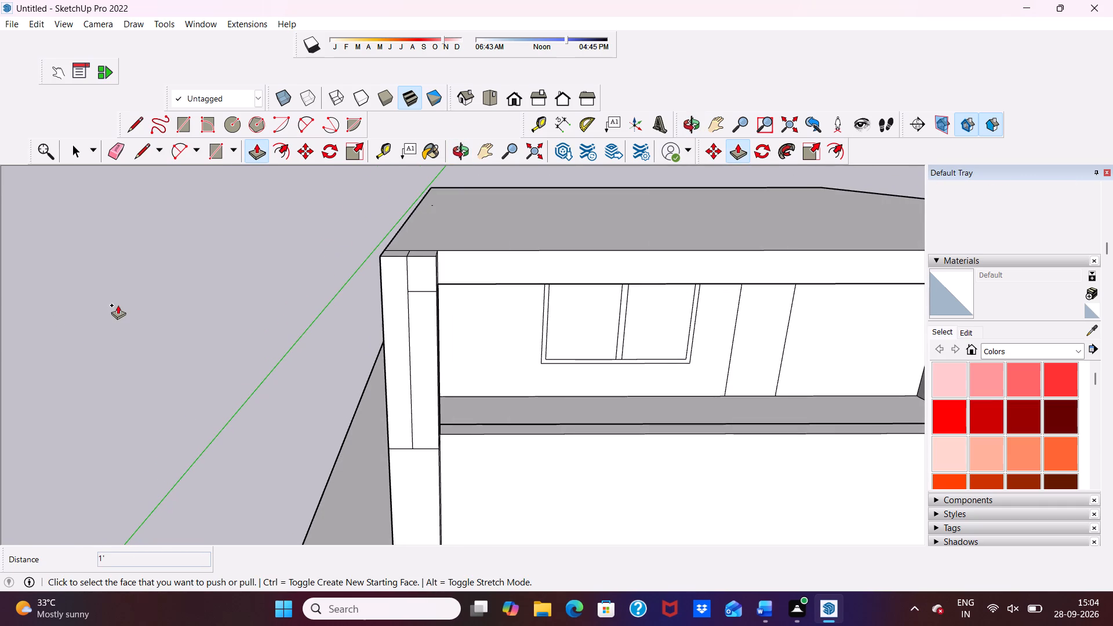
click(112, 143)
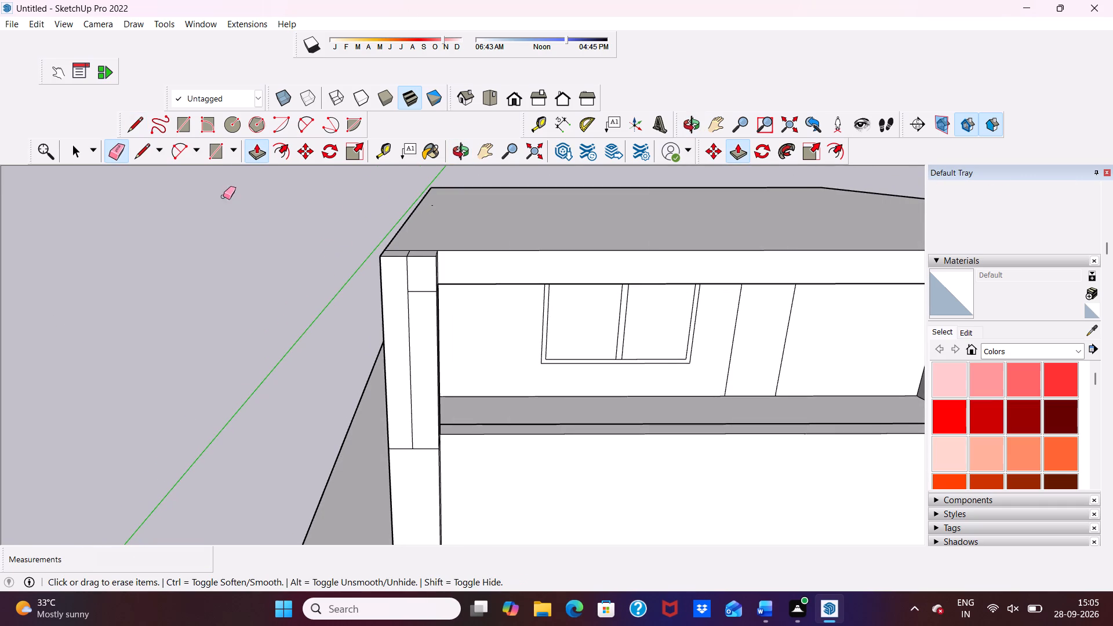
scroll(502, 246, up, 4)
click(353, 282)
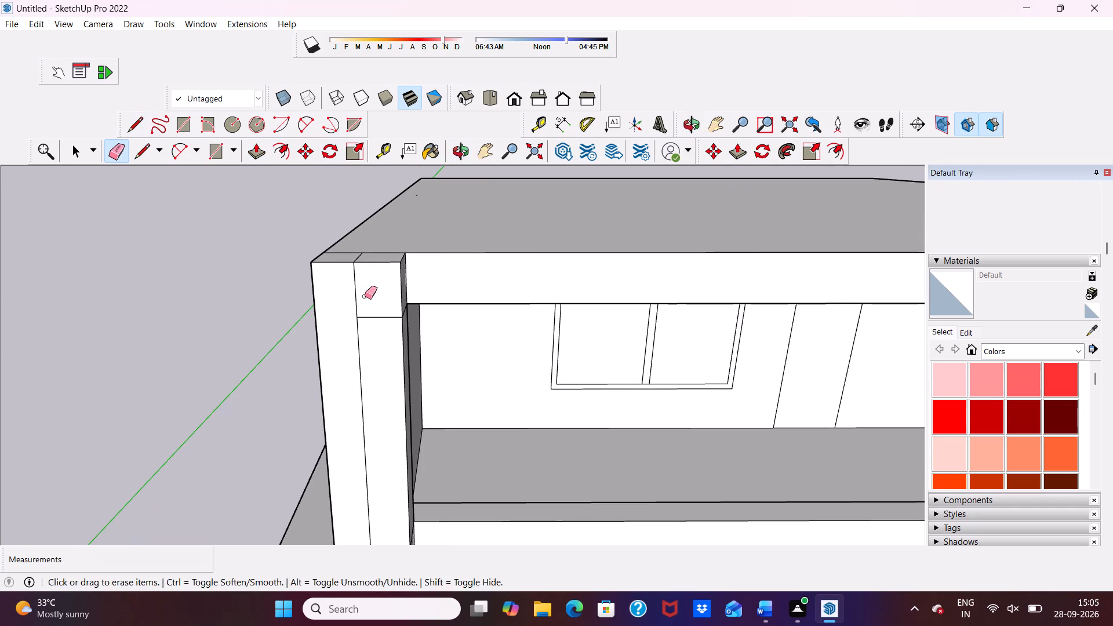
click(383, 318)
scroll(350, 318, up, 1)
click(356, 314)
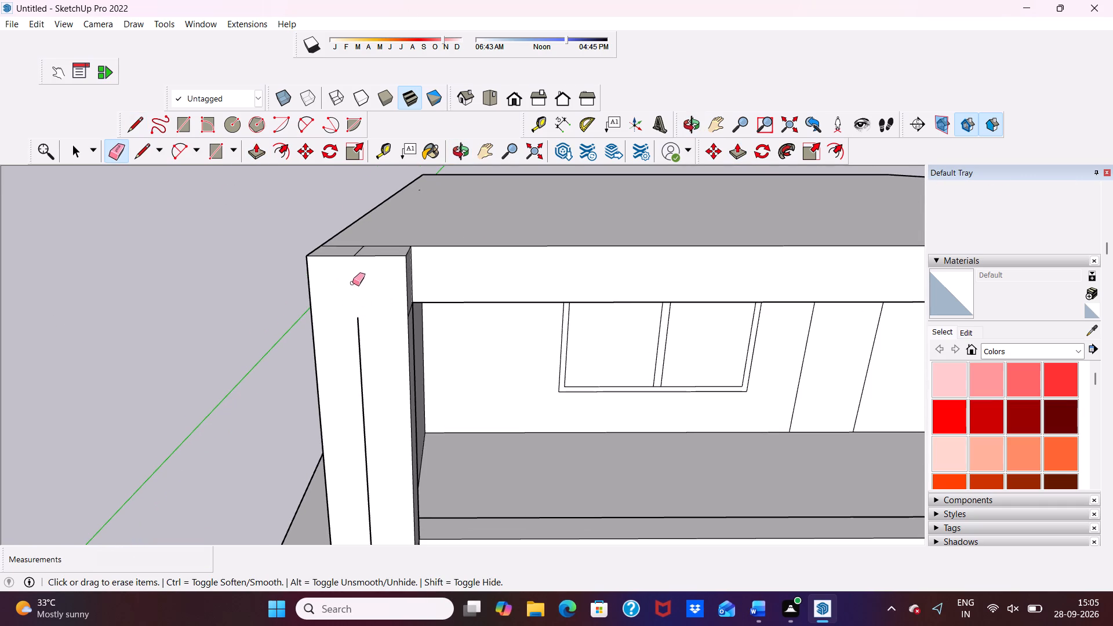
scroll(350, 267, up, 11)
click(369, 232)
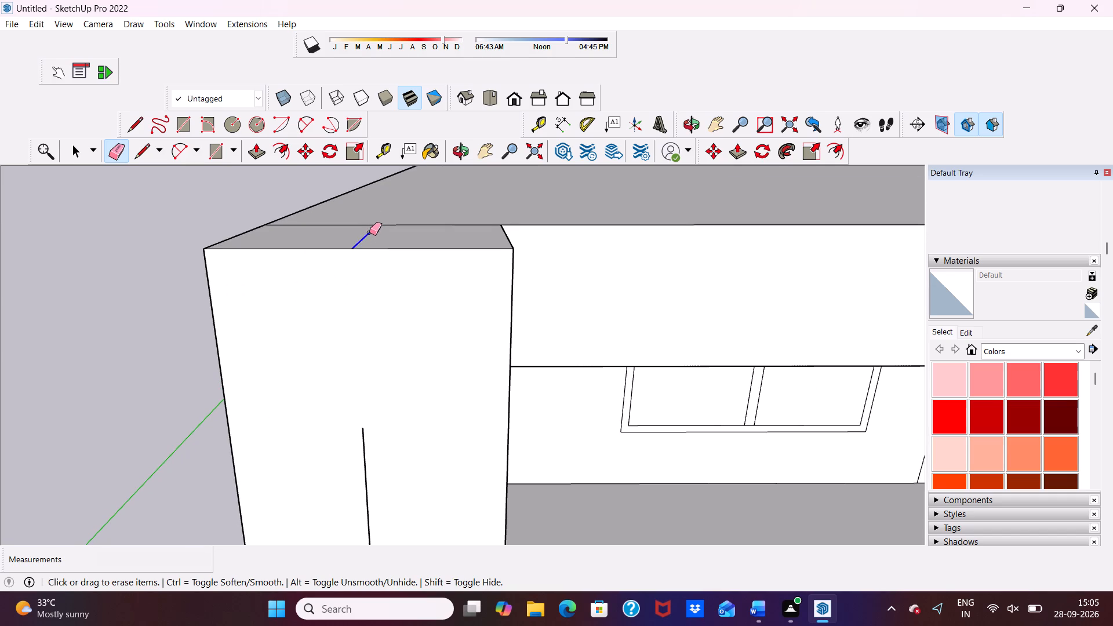
Erase the short horizontal seam near the top of the column's inner side face.
scroll(357, 236, down, 6)
middle_drag(396, 308, 226, 278)
scroll(343, 287, up, 1)
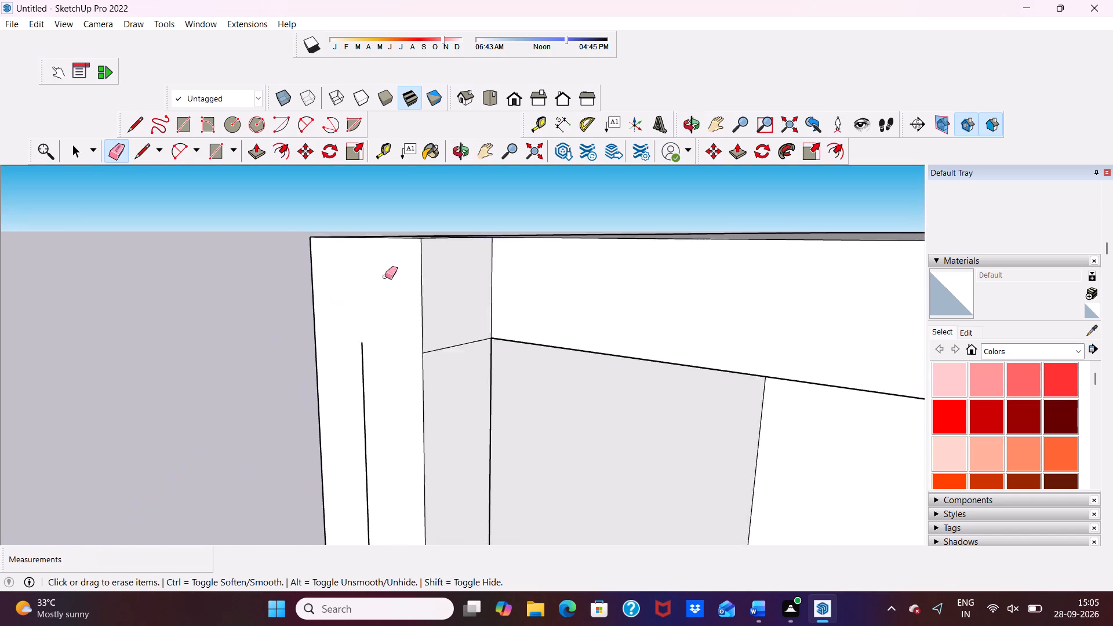
scroll(385, 276, up, 3)
click(478, 369)
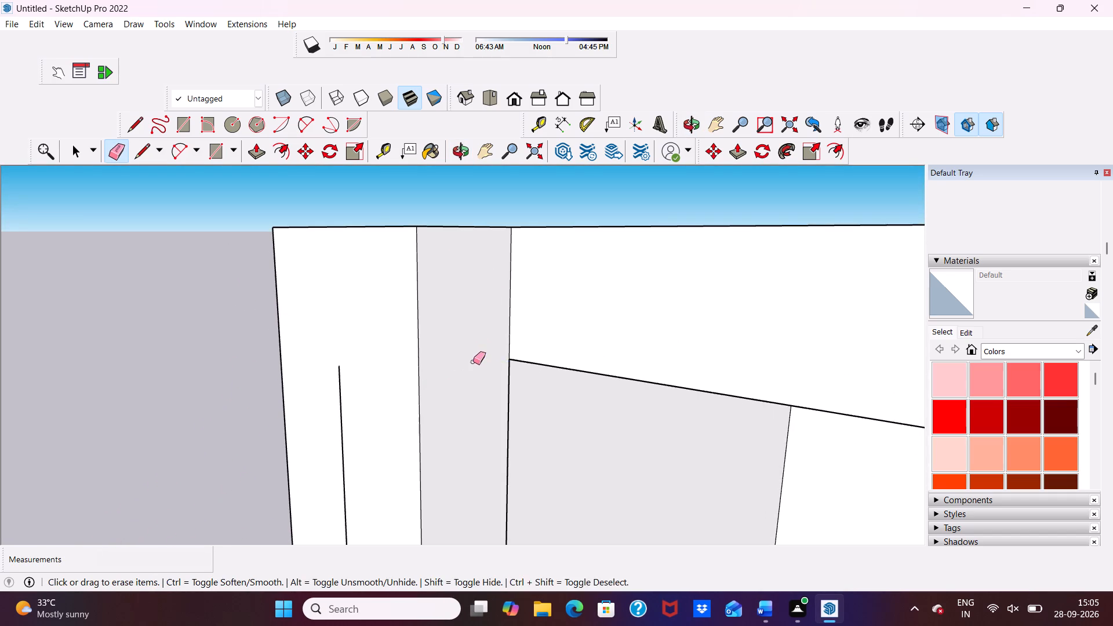
Erase the remaining long vertical edge down the middle of the column's front face.
scroll(430, 303, down, 3)
scroll(434, 301, up, 1)
scroll(443, 300, down, 2)
middle_drag(462, 300, 635, 262)
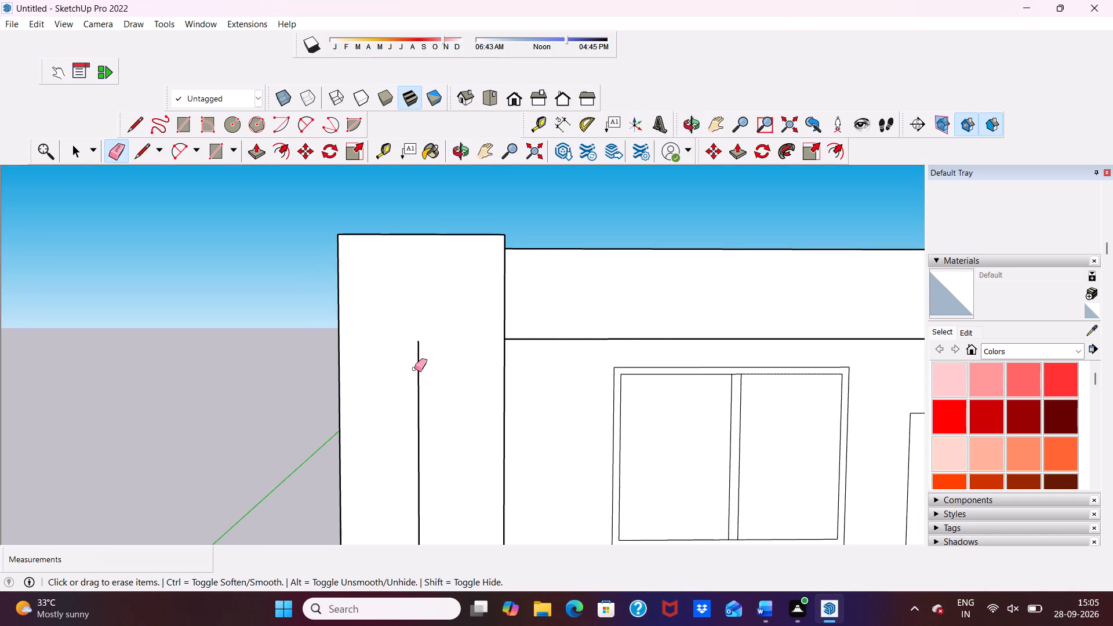
click(419, 360)
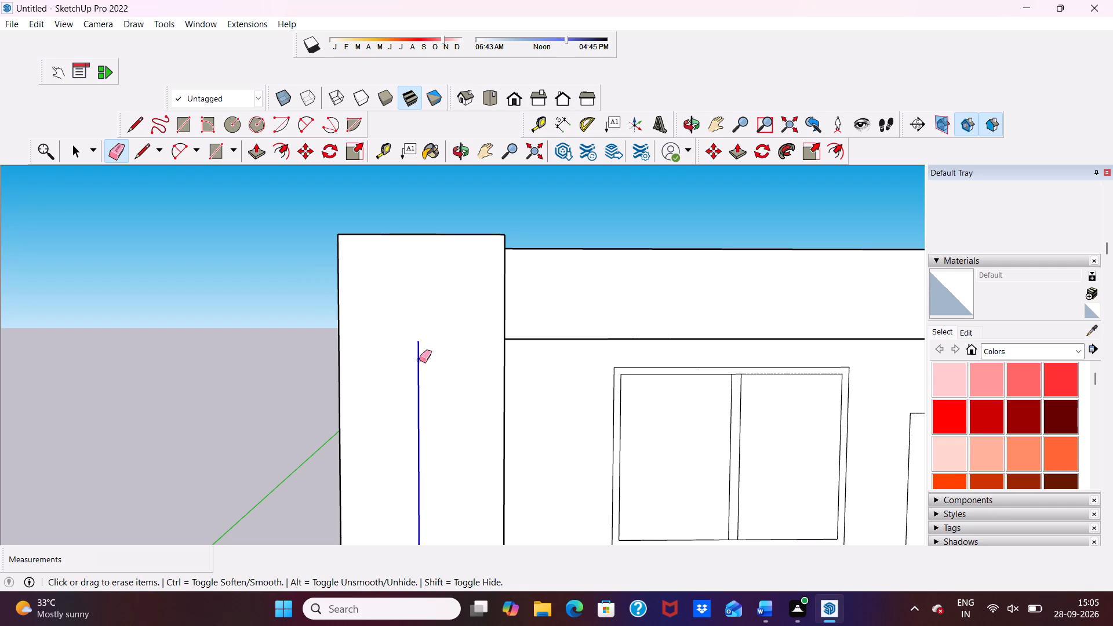
Erase the horizontal seam at low-wall height across the column's front face and inner side face.
scroll(416, 315, down, 17)
scroll(460, 377, up, 9)
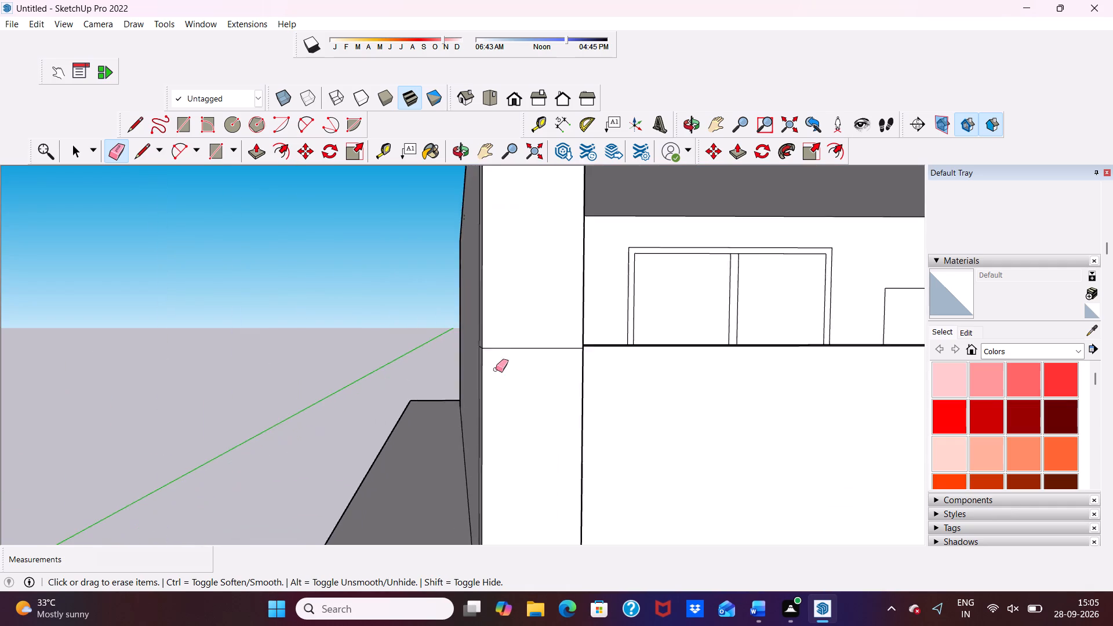
scroll(496, 369, up, 6)
click(520, 348)
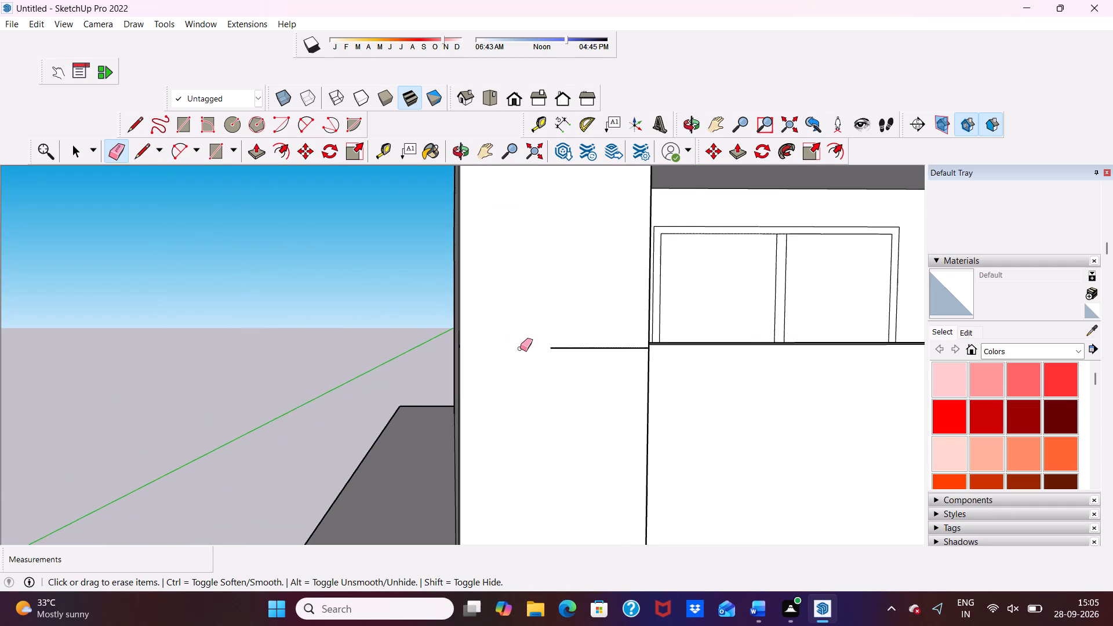
scroll(520, 347, down, 5)
scroll(612, 372, up, 5)
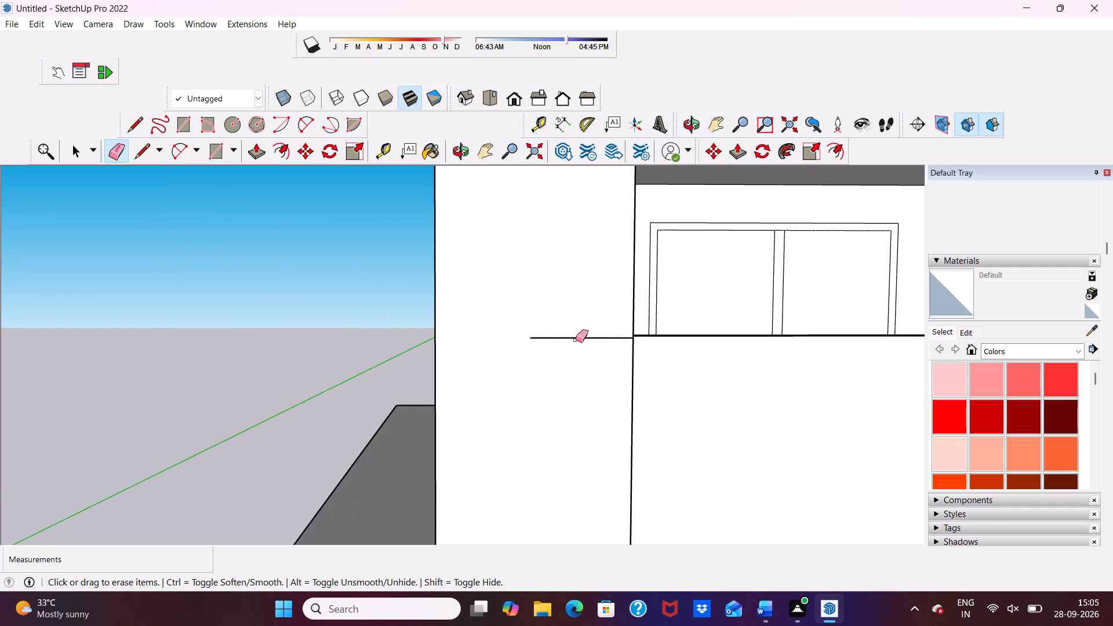
click(576, 340)
scroll(563, 331, down, 5)
middle_drag(562, 333, 366, 399)
scroll(467, 381, up, 5)
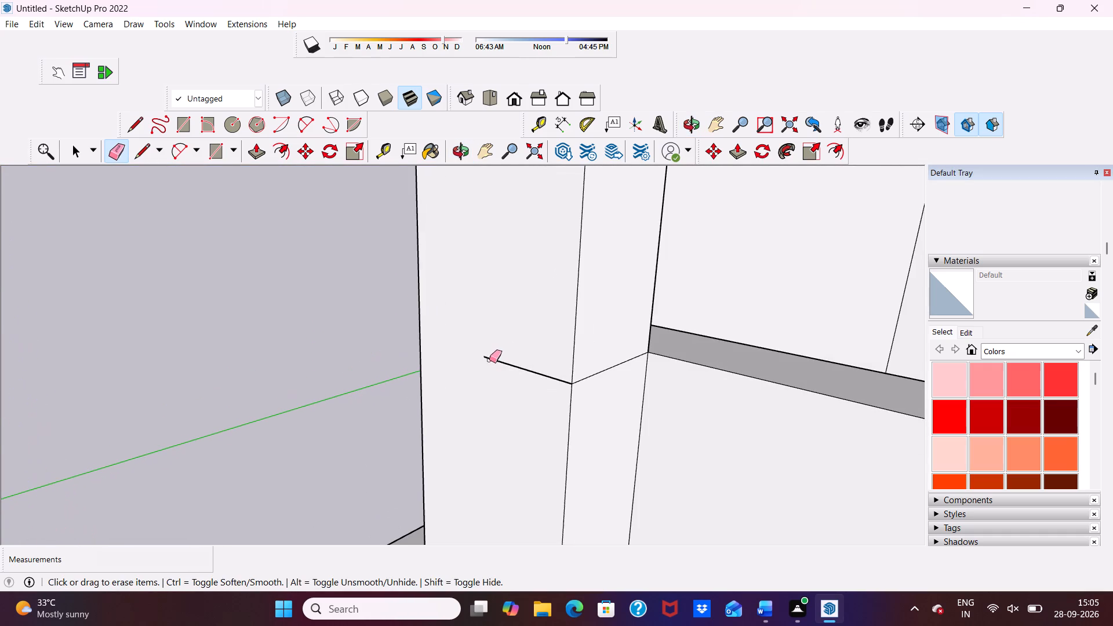
click(508, 364)
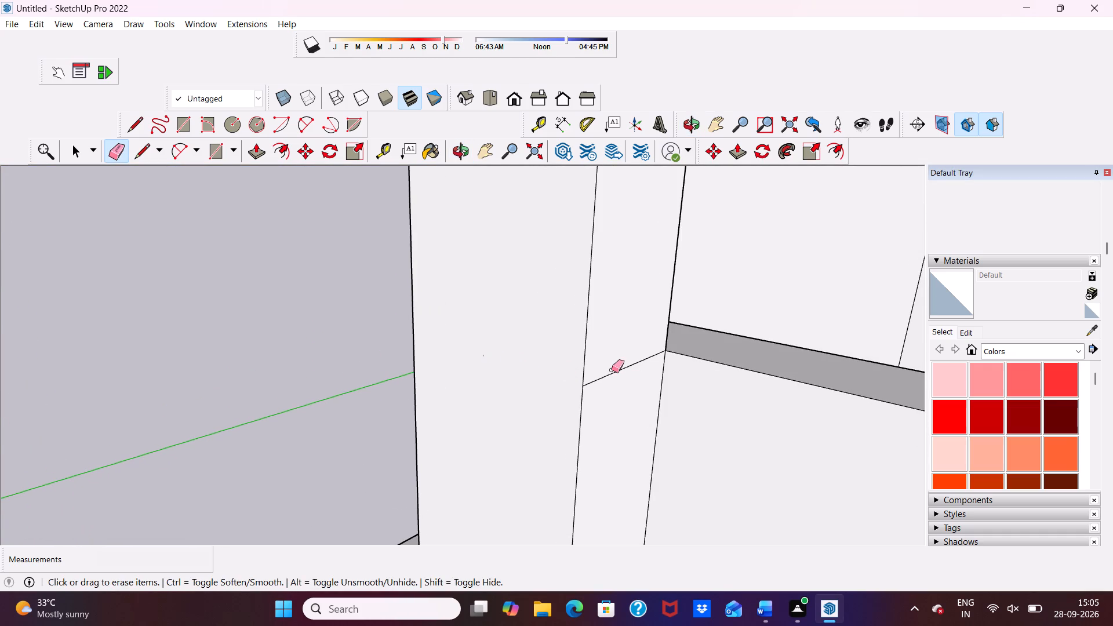
click(612, 373)
Examine the column and the building's front from several angles for leftover edges.
scroll(505, 363, down, 6)
middle_drag(508, 376, 714, 316)
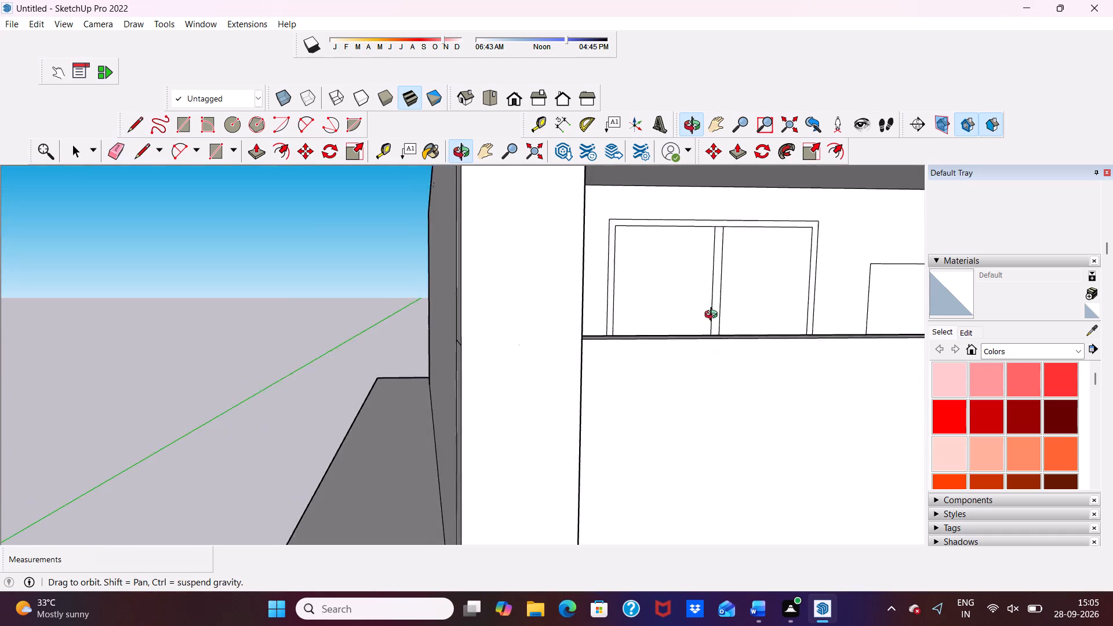
middle_drag(714, 316, 716, 322)
scroll(632, 304, down, 5)
scroll(609, 359, down, 5)
middle_drag(624, 374, 502, 378)
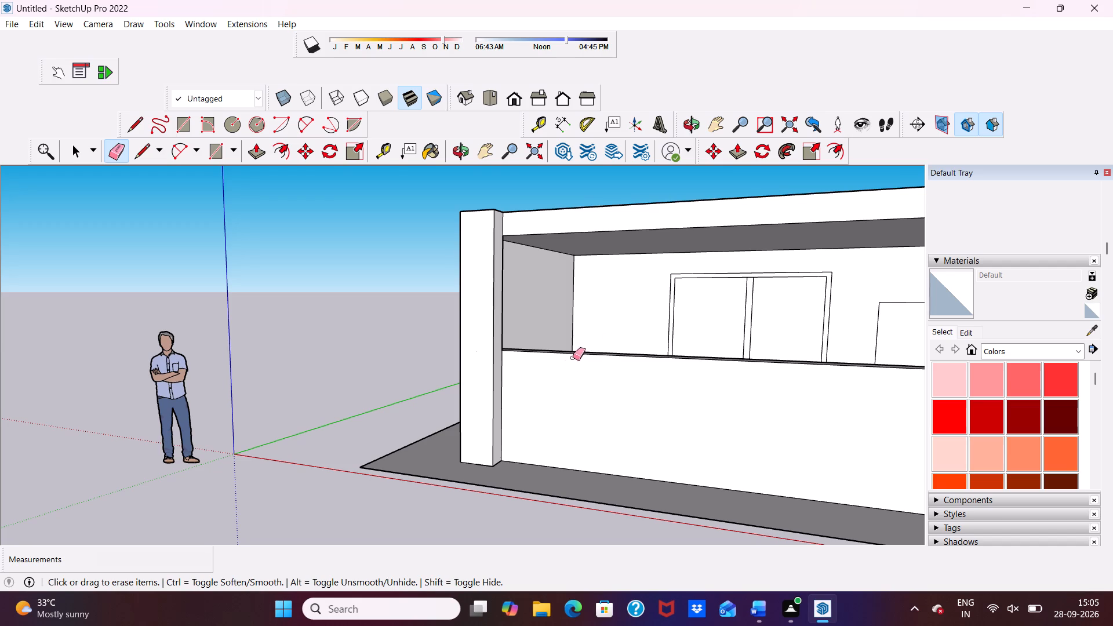
scroll(592, 384, down, 4)
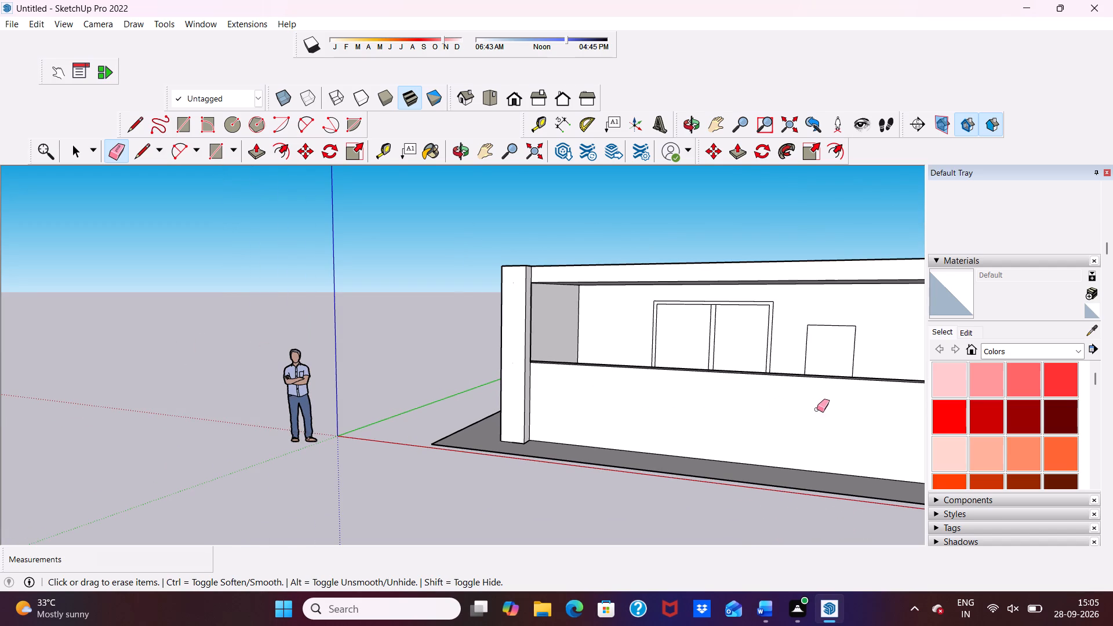
scroll(646, 391, down, 1)
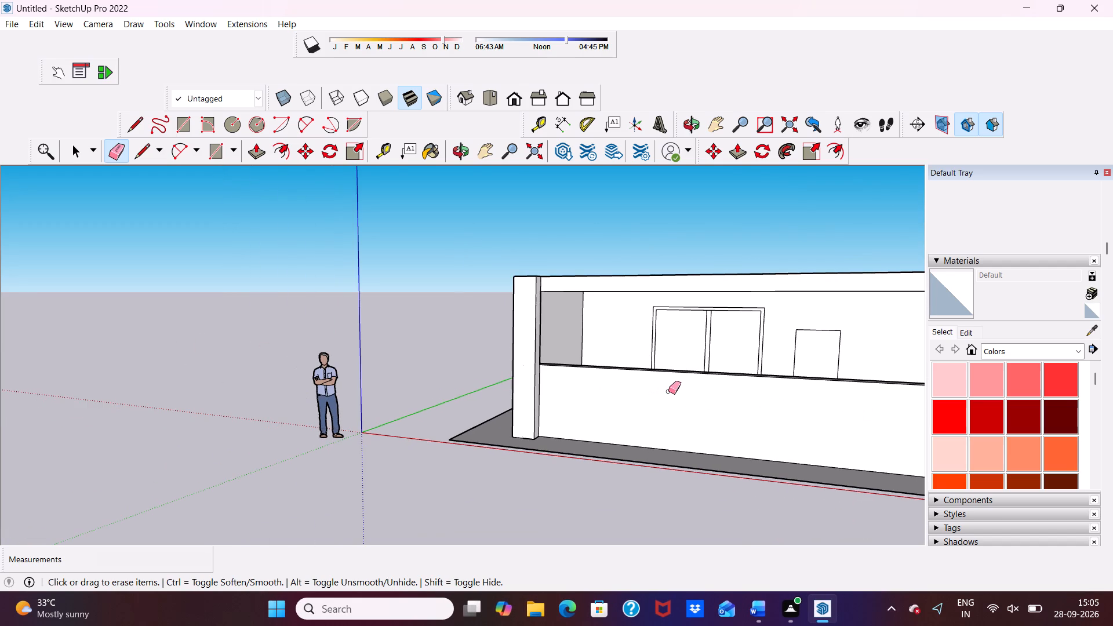
Examine the building's front and the projecting column from several angles, including the column's top beside the roof slab.
scroll(672, 392, up, 1)
scroll(672, 392, down, 2)
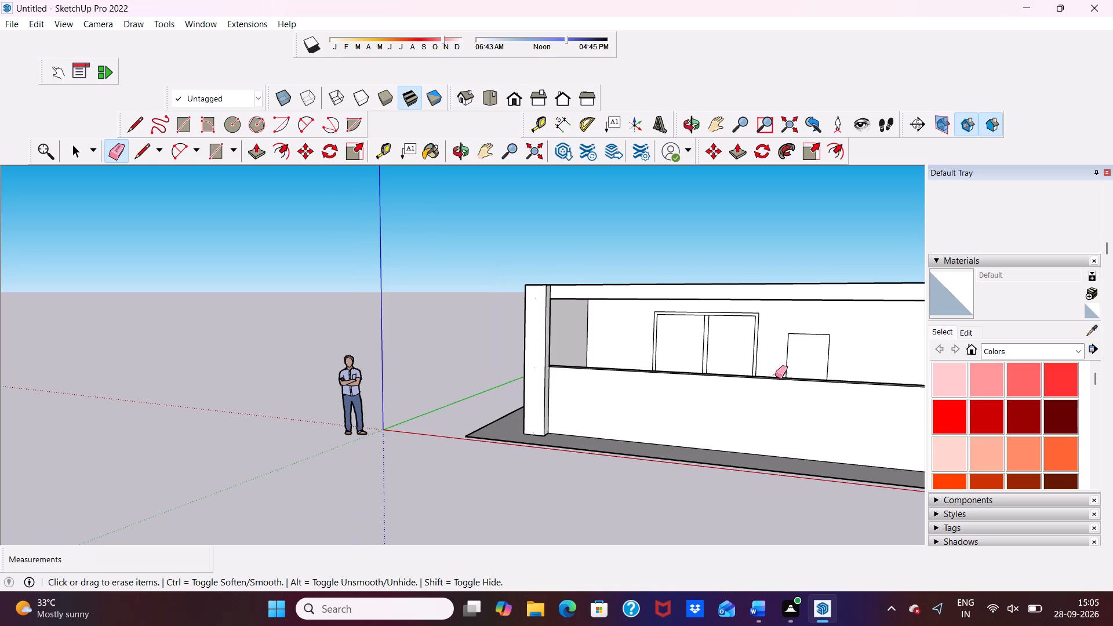
scroll(672, 358, down, 4)
key(space)
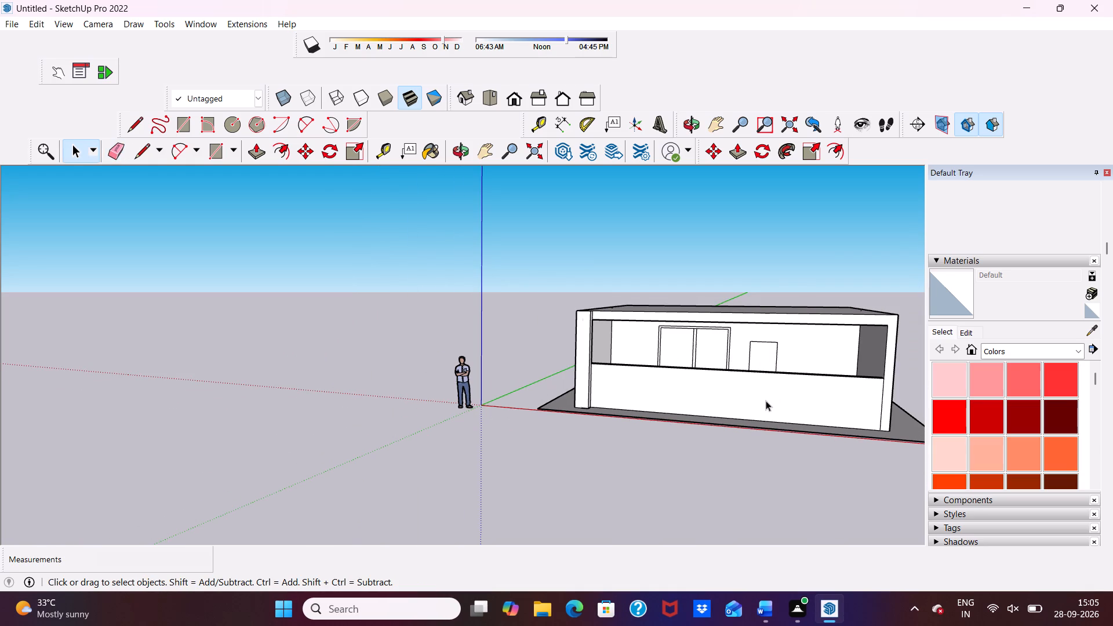
scroll(667, 383, down, 5)
middle_drag(793, 301, 873, 252)
scroll(686, 351, up, 6)
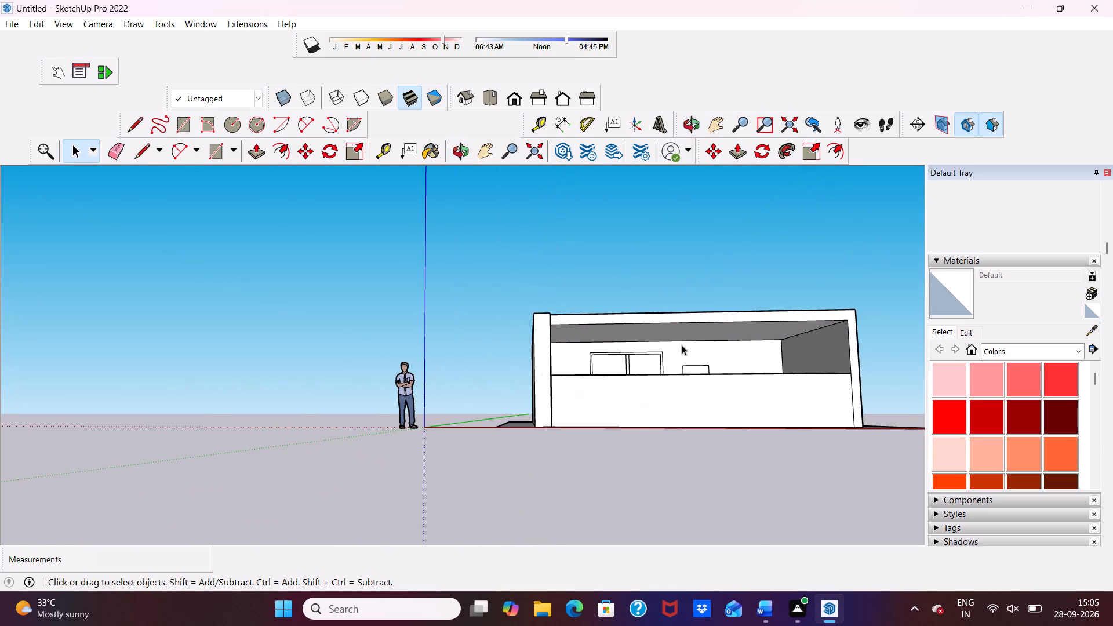
scroll(674, 334, up, 5)
scroll(652, 318, down, 5)
middle_drag(653, 323, 422, 372)
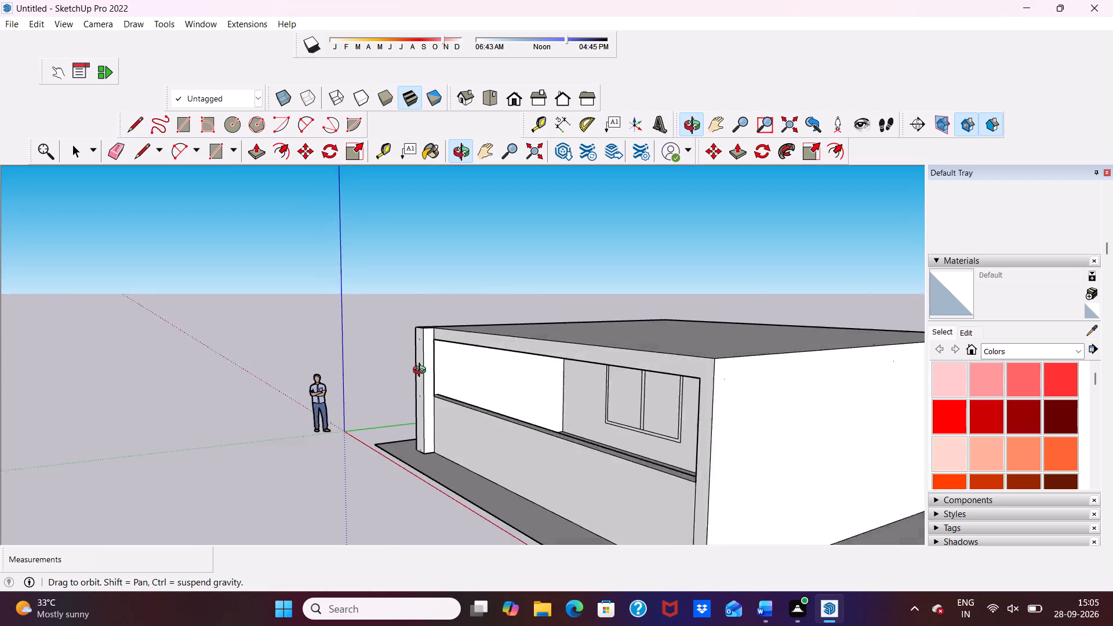
middle_drag(422, 372, 391, 414)
scroll(430, 366, up, 14)
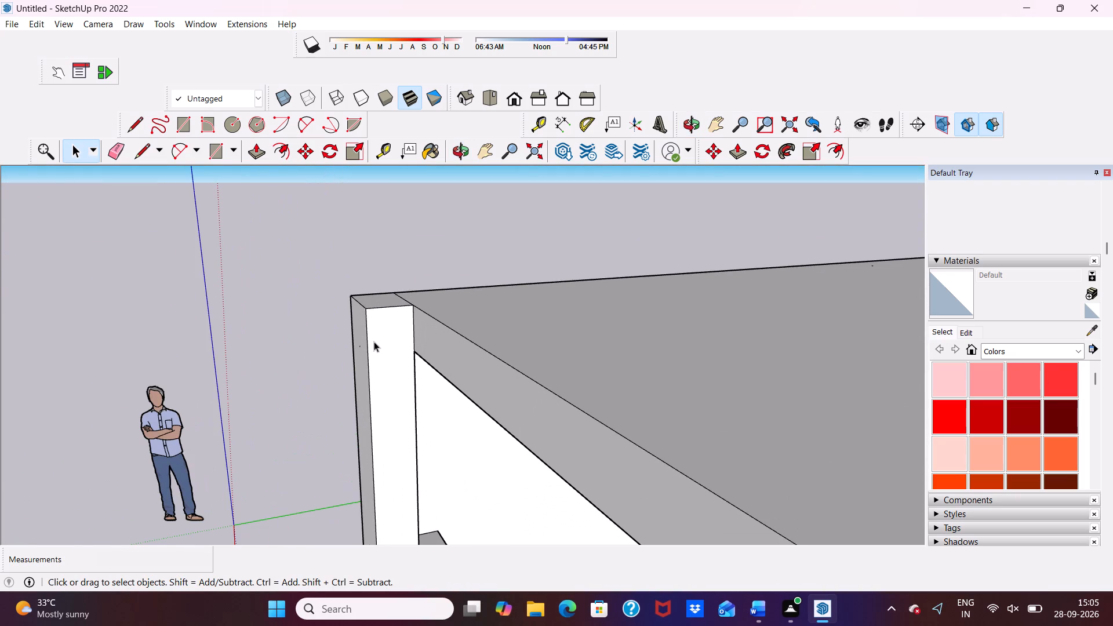
Draw a 1' line across the column's inner side face, just below the roof slab's front band.
click(376, 340)
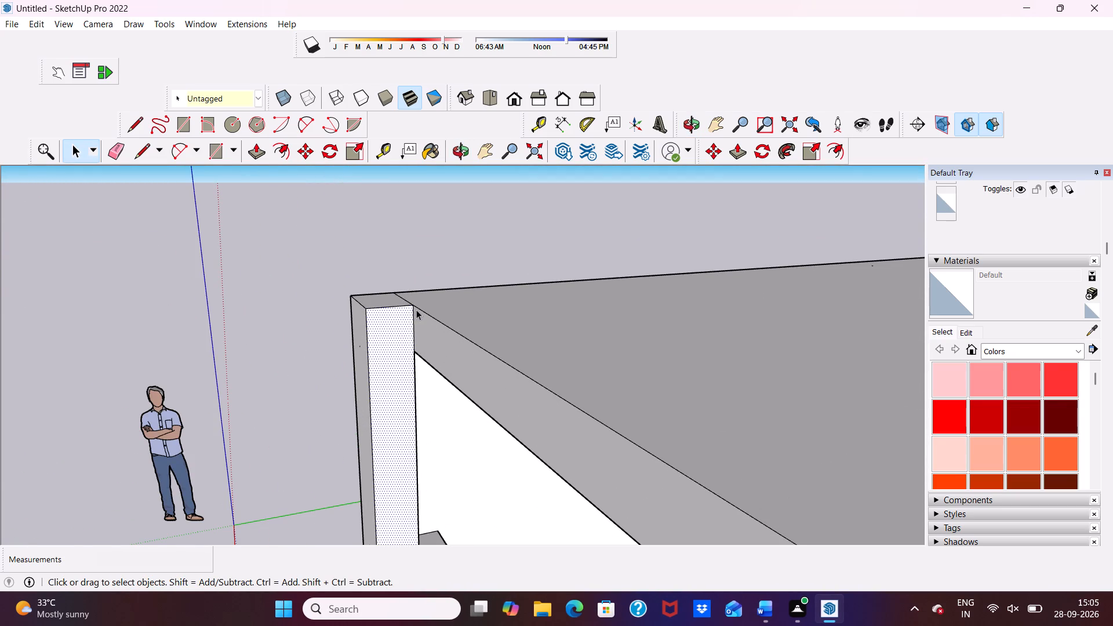
scroll(421, 314, down, 5)
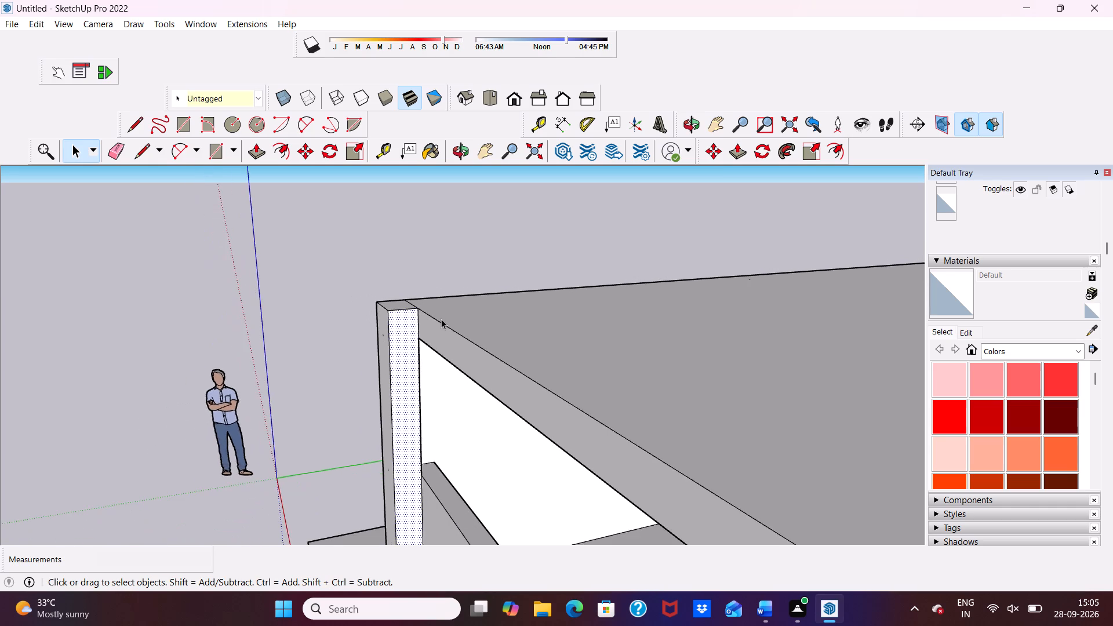
middle_drag(441, 320, 841, 242)
scroll(441, 323, down, 1)
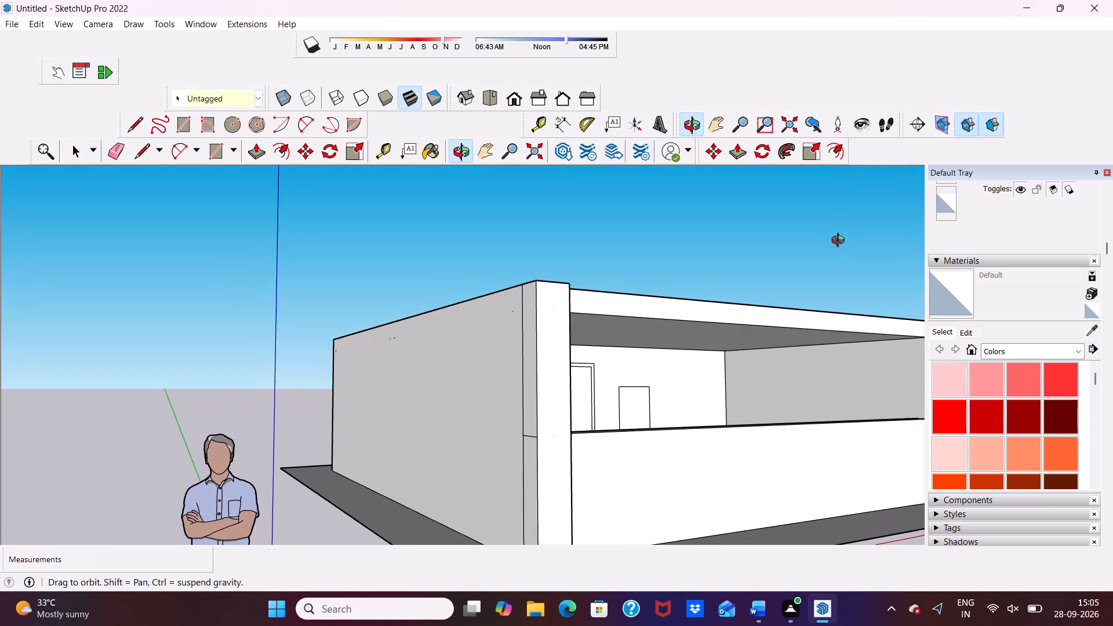
middle_drag(841, 242, 850, 261)
scroll(849, 261, up, 4)
scroll(846, 260, down, 2)
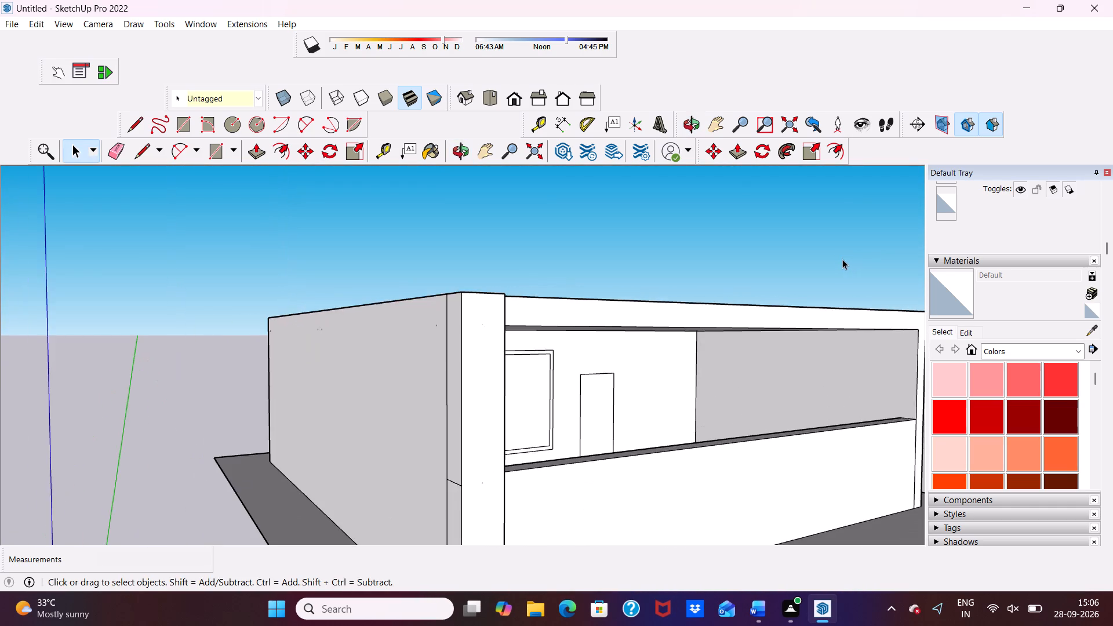
middle_drag(838, 267, 483, 314)
scroll(408, 327, up, 4)
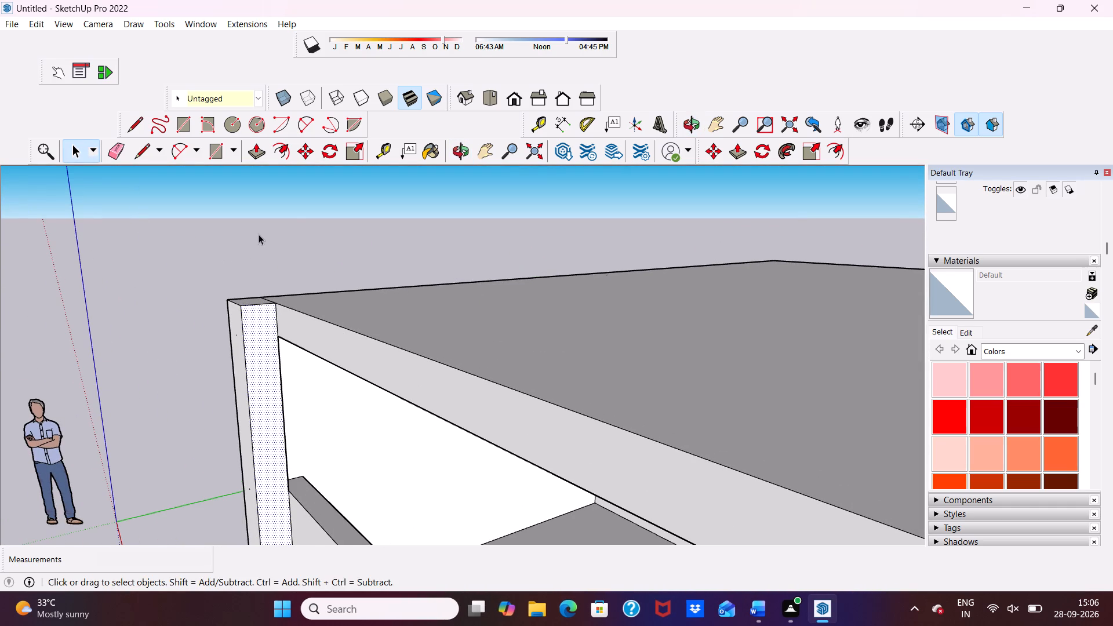
click(137, 121)
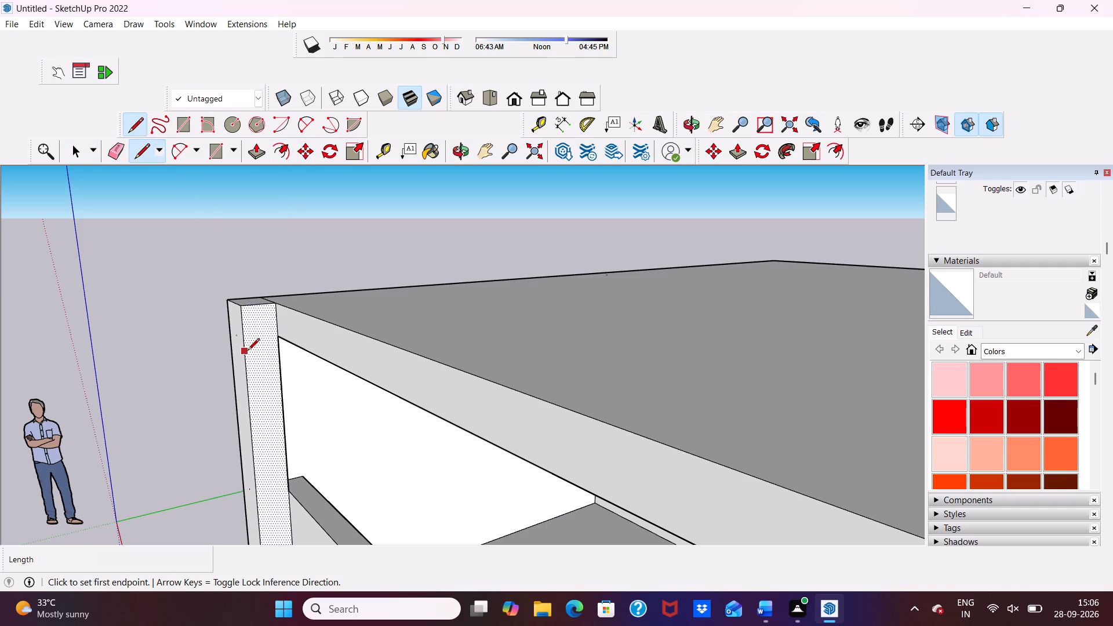
drag(248, 351, 257, 351)
click(279, 346)
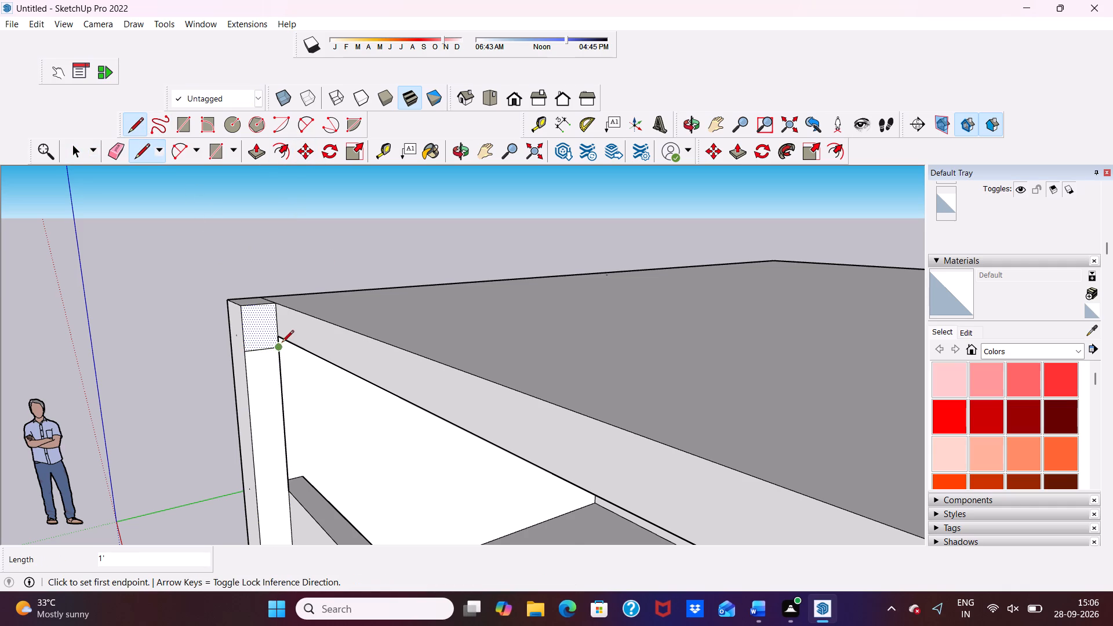
key(space)
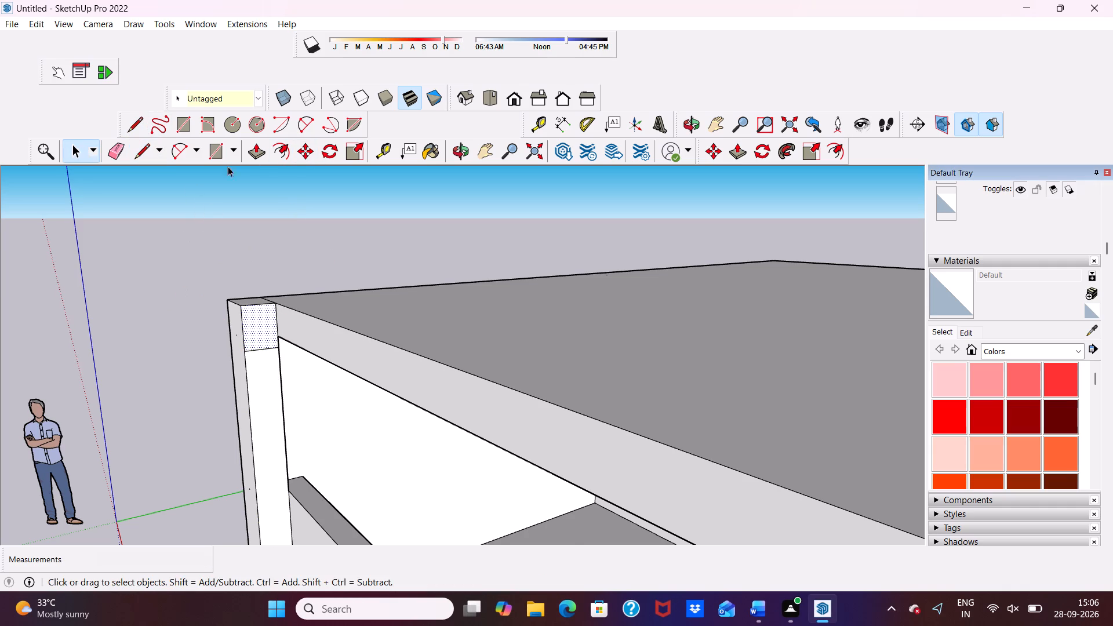
Push/Pull the column's small upper inner face along the roof's front edge in pulls of about 3", 8' 5" and 10' 5", forming a projecting beam.
drag(244, 152, 237, 153)
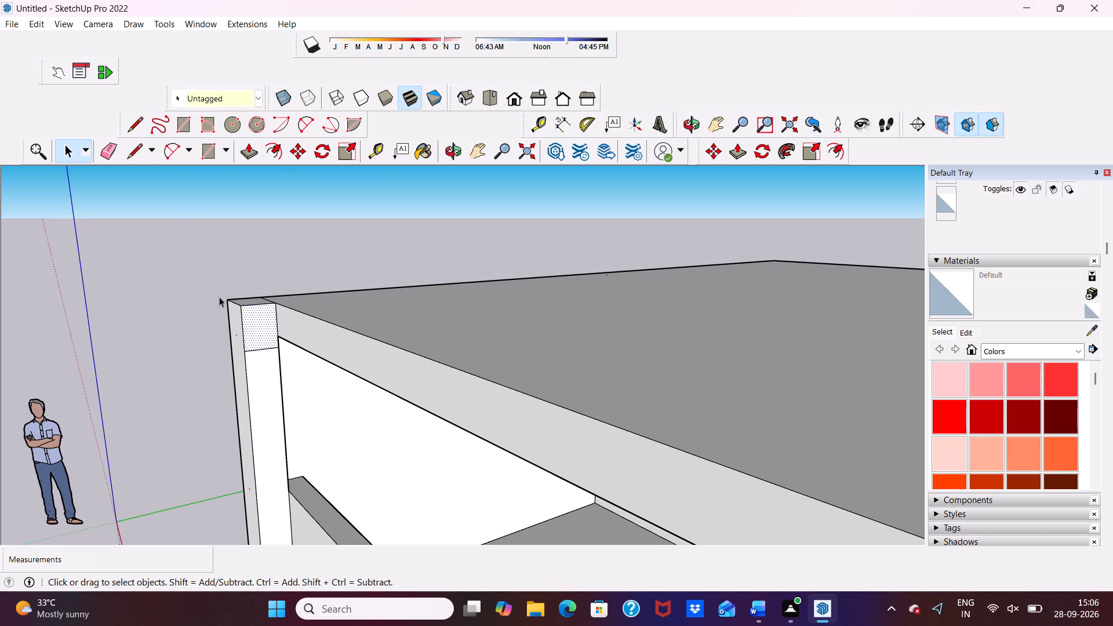
scroll(222, 320, up, 4)
scroll(252, 261, up, 2)
click(239, 143)
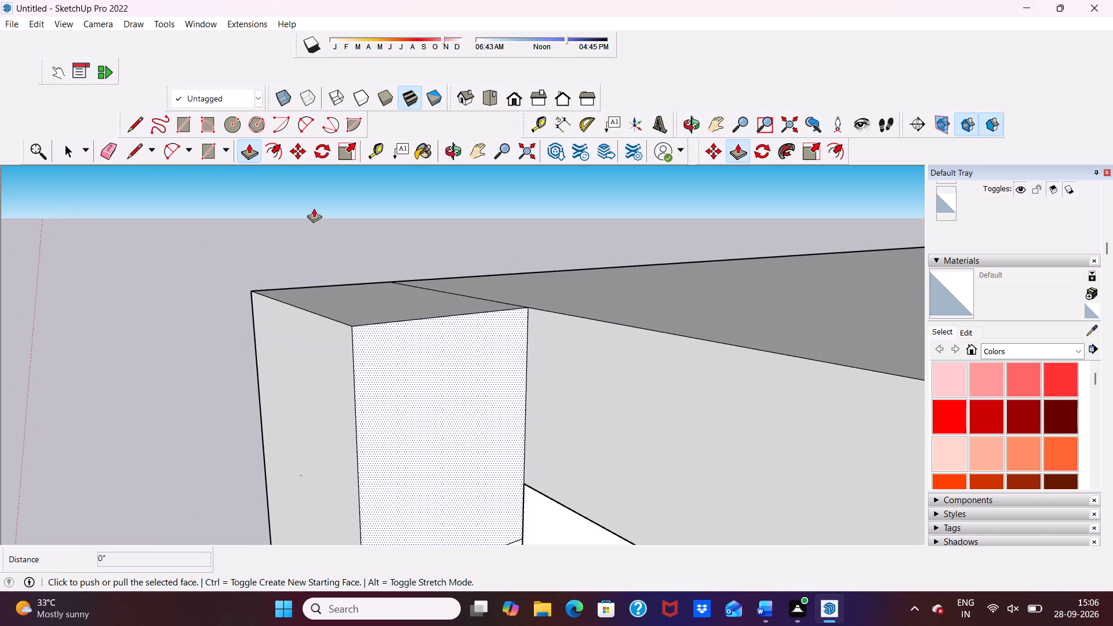
scroll(350, 261, down, 5)
scroll(414, 334, down, 3)
drag(413, 337, 420, 342)
scroll(398, 316, down, 8)
scroll(417, 326, up, 1)
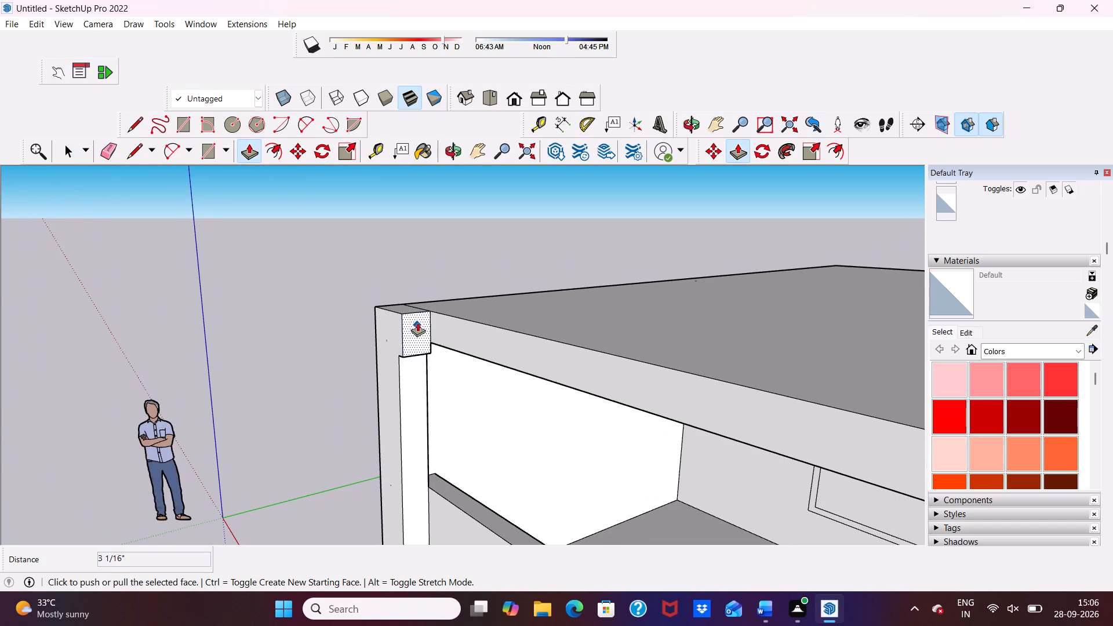
drag(419, 321, 632, 398)
scroll(543, 337, down, 12)
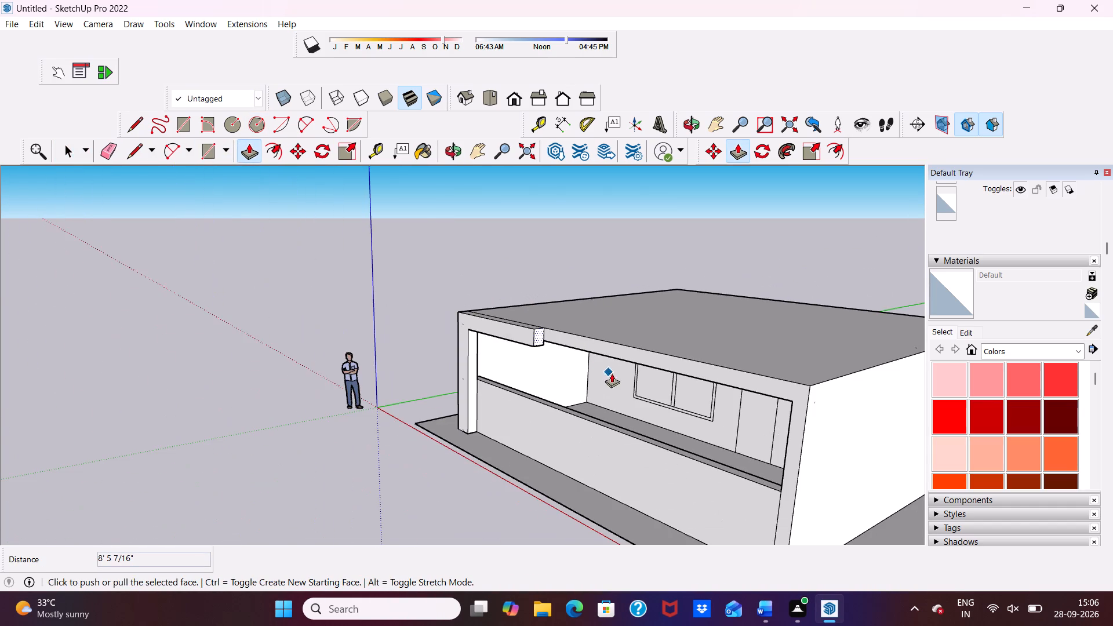
middle_drag(612, 373, 571, 344)
scroll(528, 315, up, 6)
drag(530, 337, 590, 353)
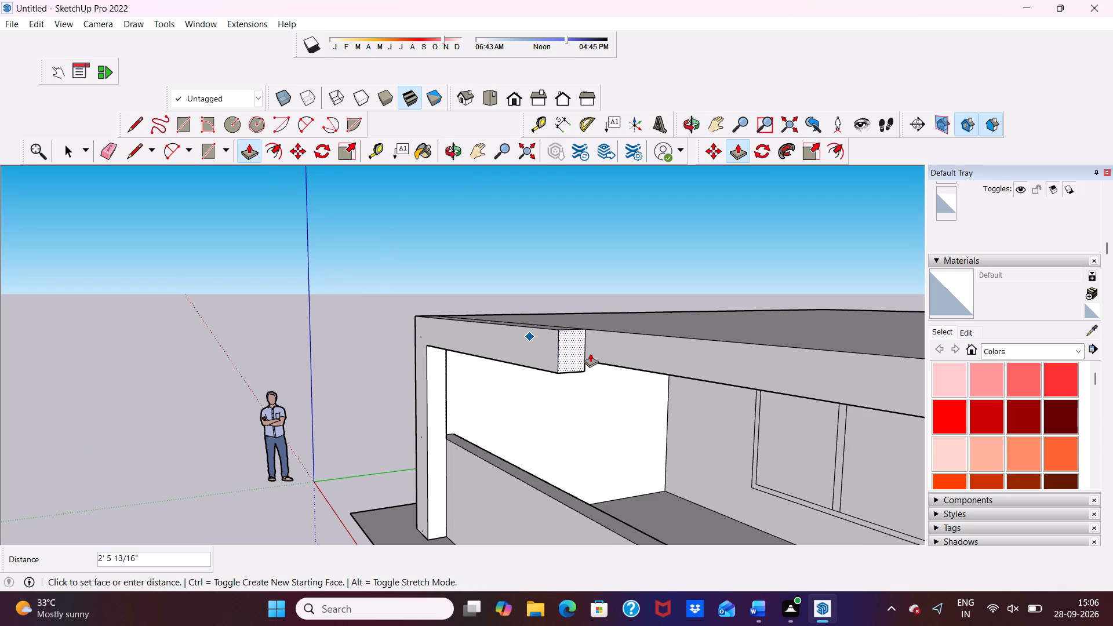
drag(590, 353, 811, 365)
Extend the free end of the projecting roof beam by about 7 9/16" along the front.
scroll(673, 265, down, 7)
middle_drag(676, 356, 904, 303)
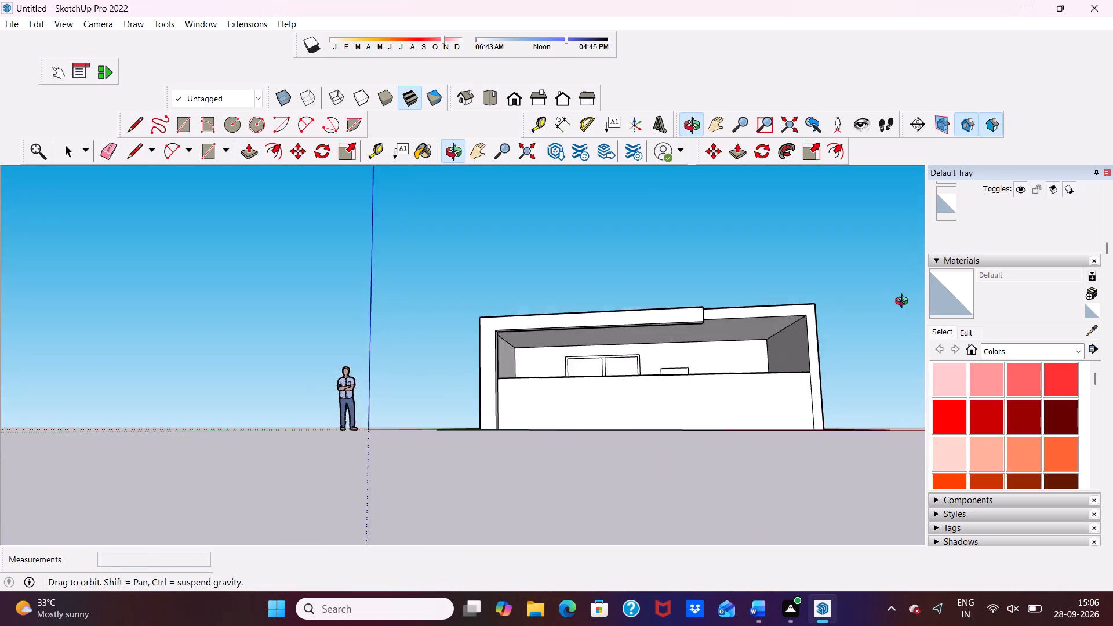
middle_drag(904, 303, 881, 320)
scroll(690, 317, up, 4)
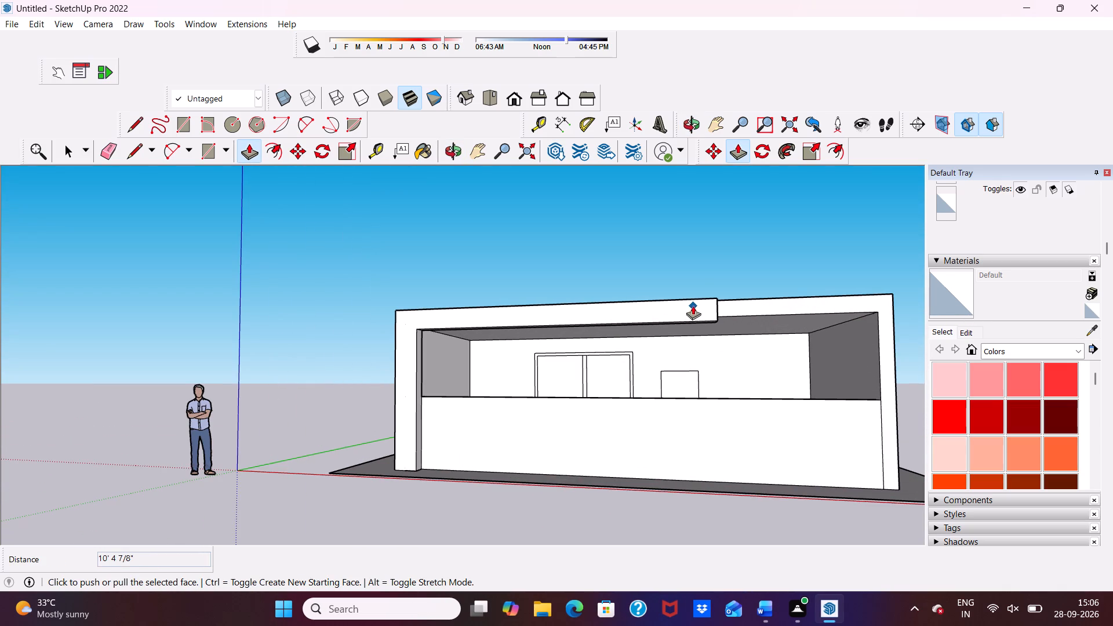
scroll(804, 242, up, 4)
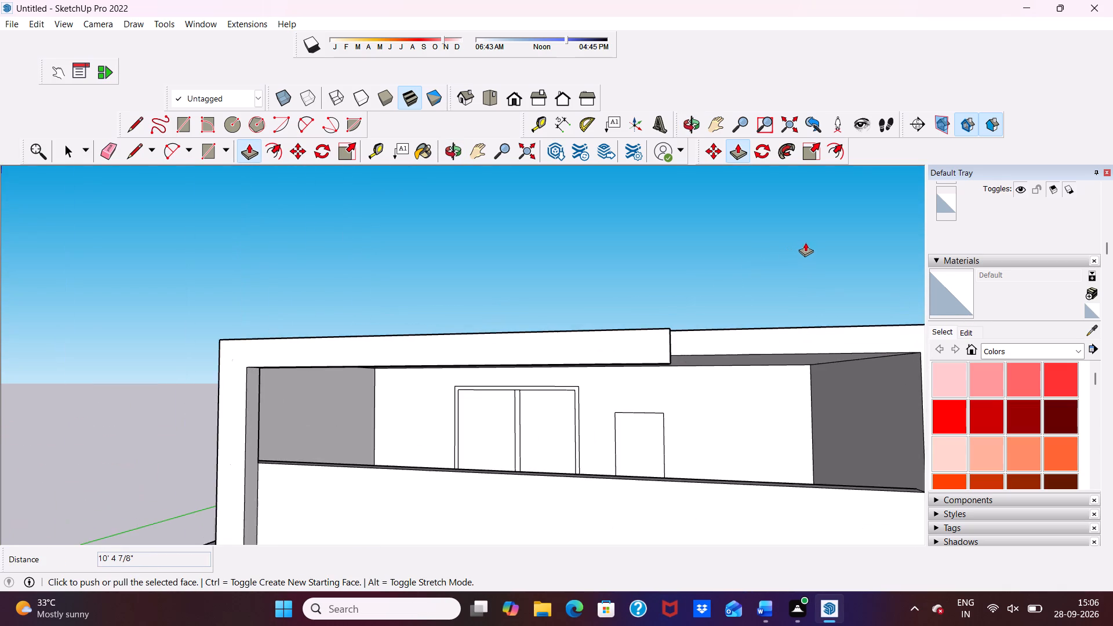
scroll(806, 244, down, 1)
middle_drag(806, 248, 624, 282)
middle_click(617, 285)
scroll(498, 358, up, 2)
scroll(471, 337, down, 5)
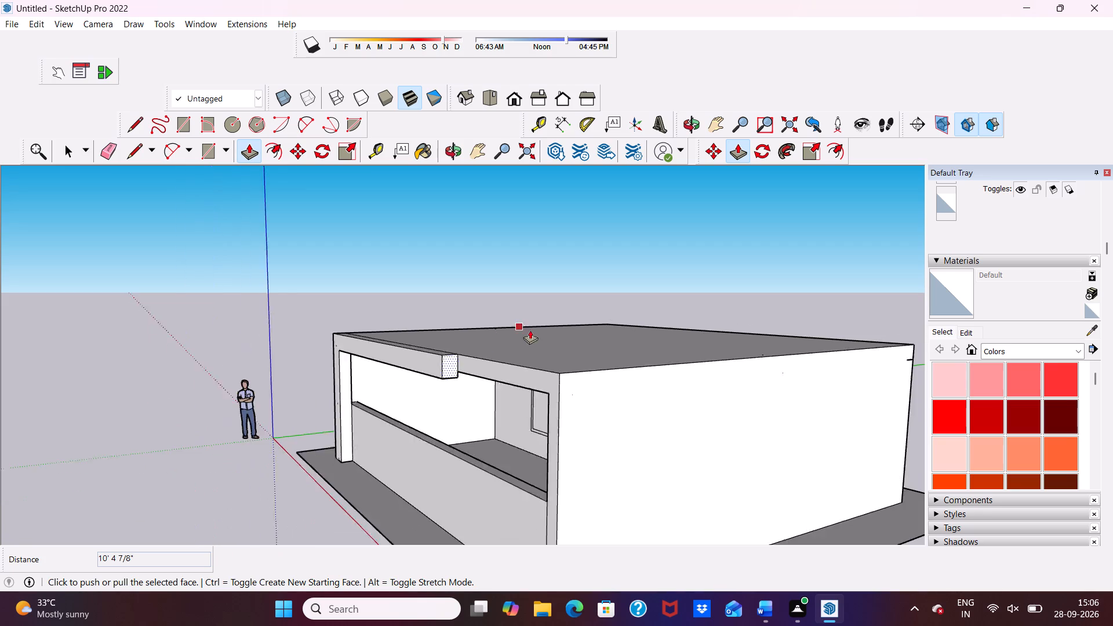
middle_drag(534, 330, 789, 282)
scroll(645, 310, up, 5)
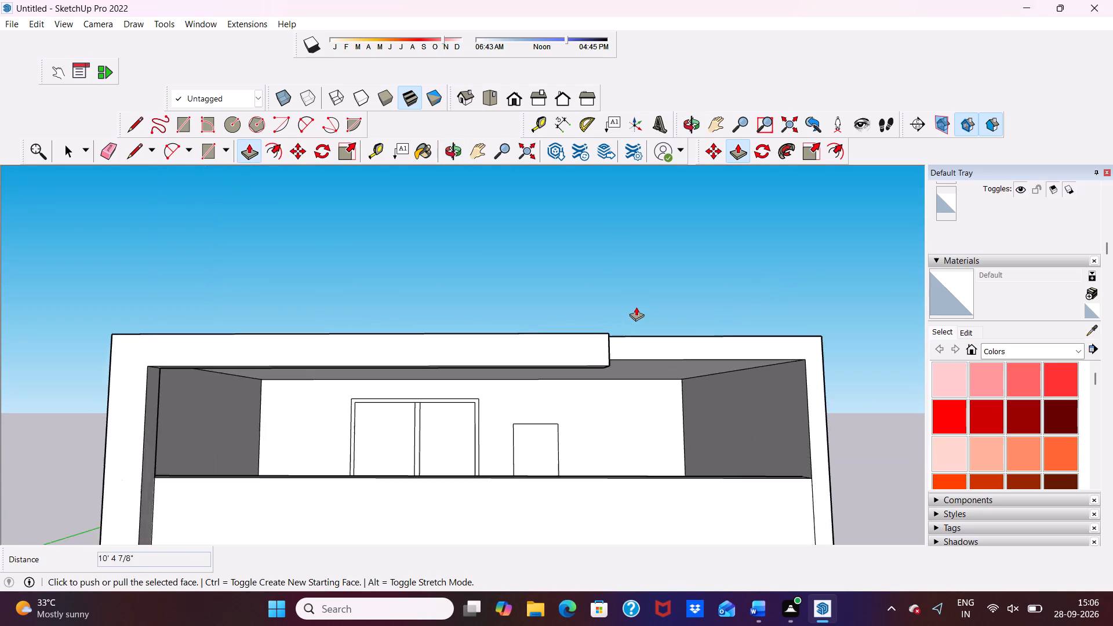
scroll(624, 333, up, 4)
middle_drag(613, 351, 465, 354)
scroll(632, 345, up, 4)
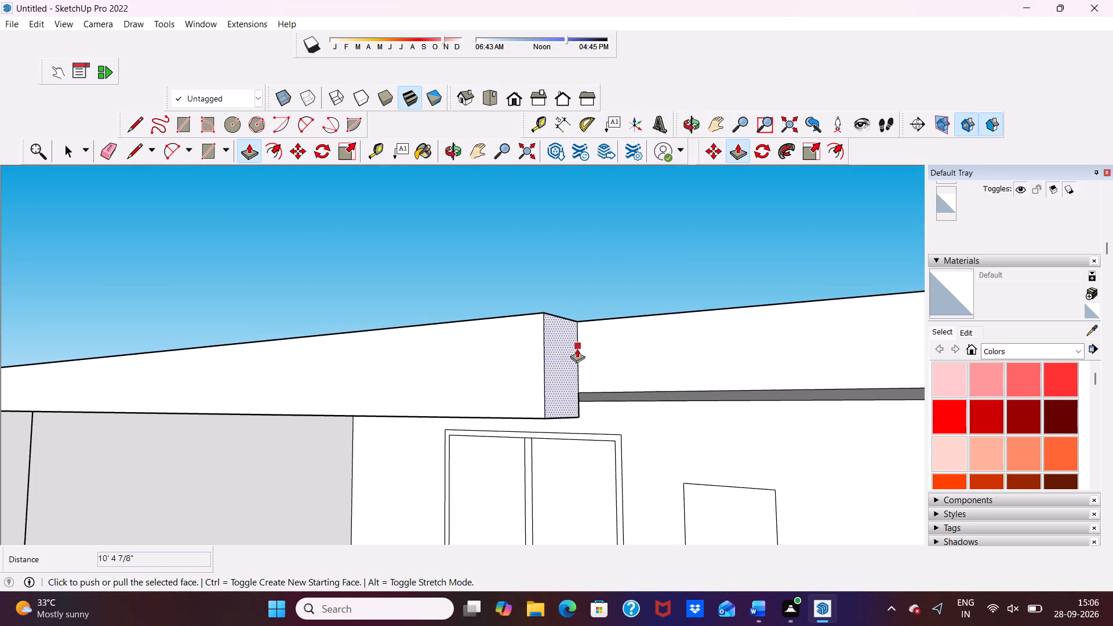
drag(552, 354, 598, 354)
Draw a line about 1' 5/8" long across the projecting beam's underside, a short distance from its free end.
scroll(488, 295, down, 3)
scroll(493, 299, up, 1)
scroll(503, 303, down, 2)
middle_drag(528, 316, 629, 314)
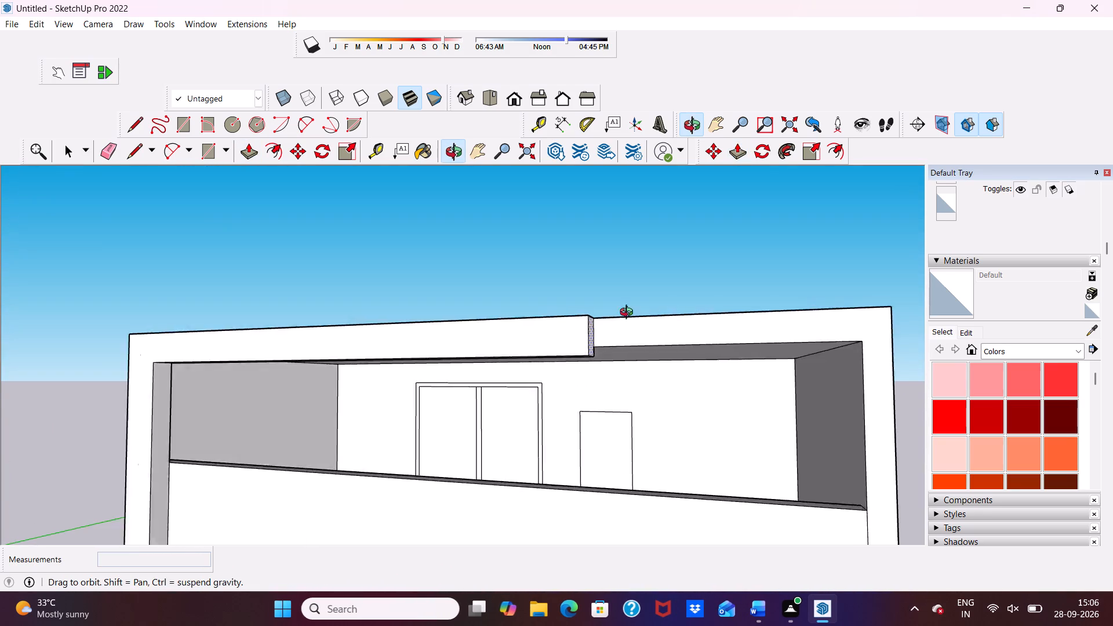
middle_drag(629, 314, 722, 306)
click(511, 94)
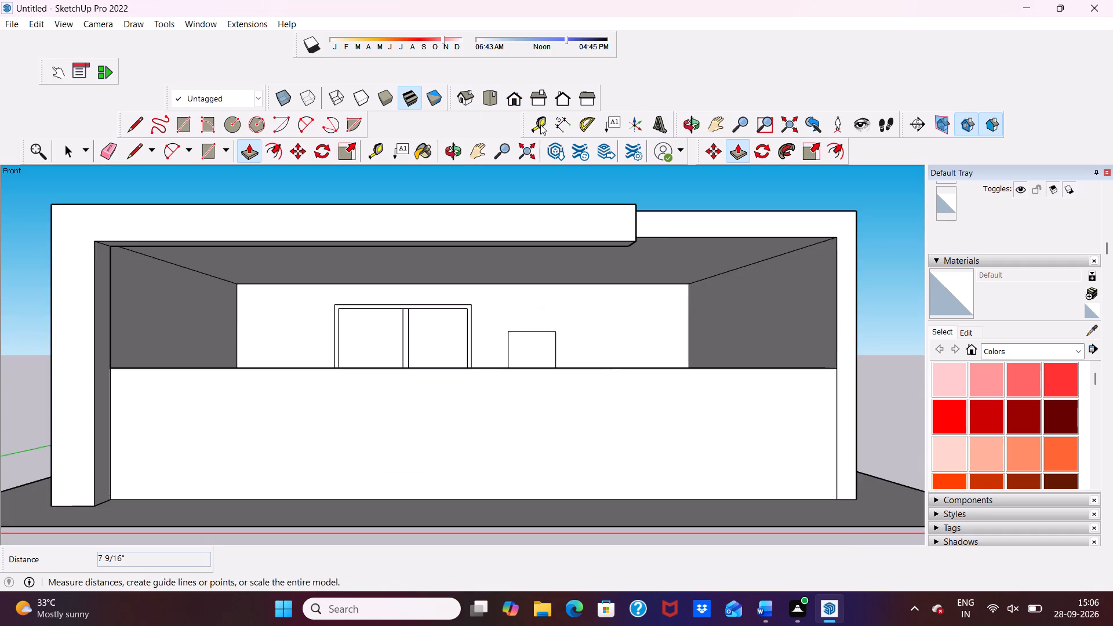
scroll(523, 151, down, 5)
middle_drag(555, 212, 581, 170)
scroll(491, 172, up, 5)
scroll(565, 182, up, 5)
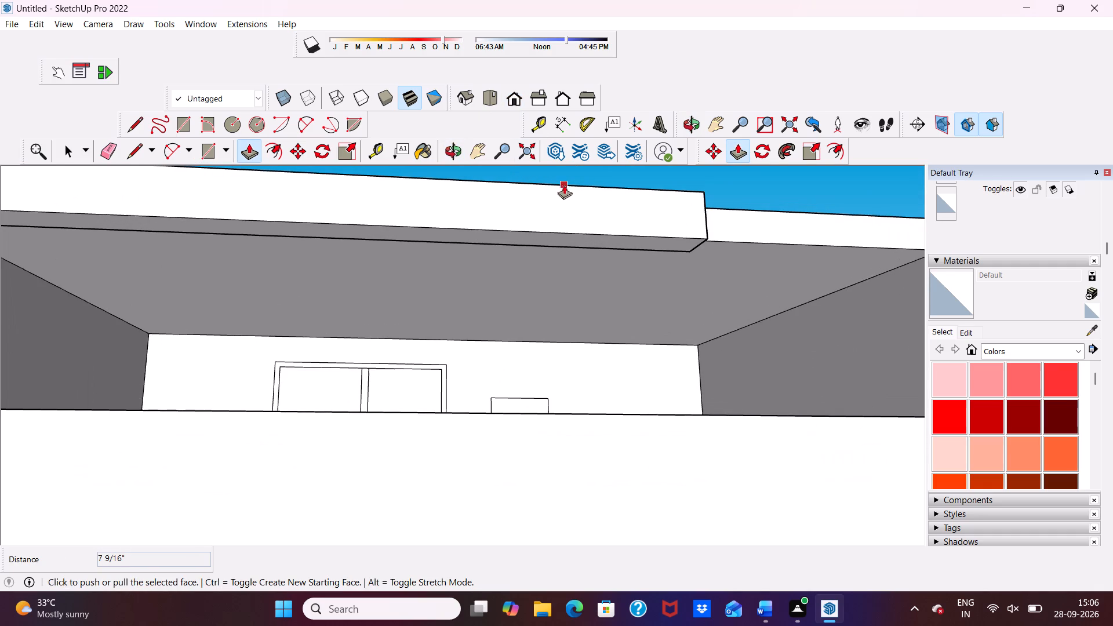
key(space)
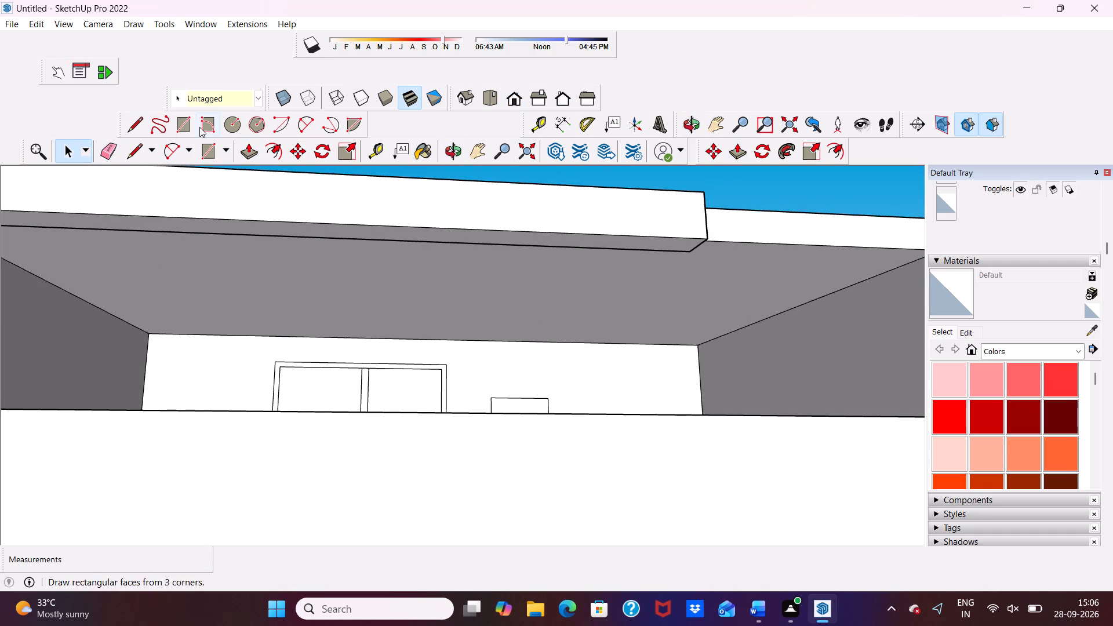
click(137, 122)
scroll(519, 199, up, 5)
scroll(722, 246, up, 4)
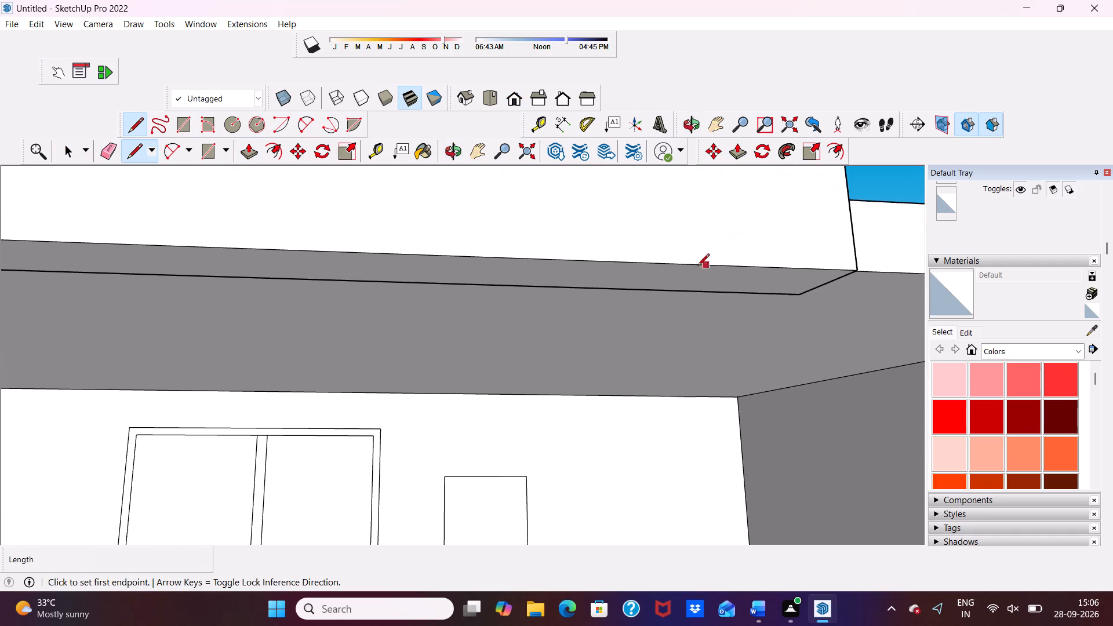
click(688, 266)
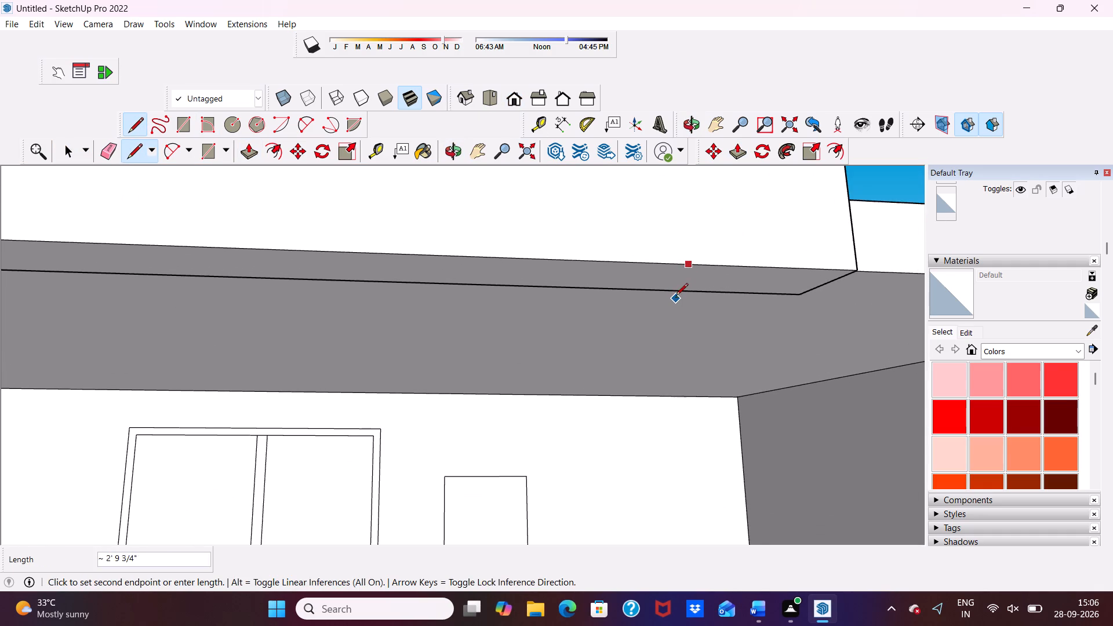
scroll(678, 293, up, 12)
click(671, 287)
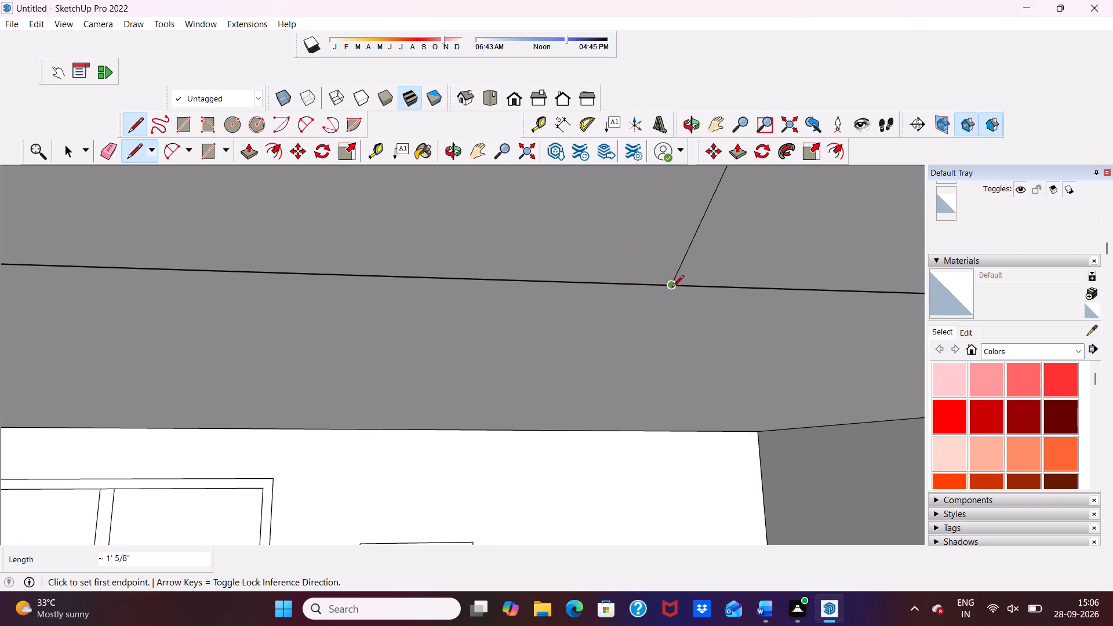
scroll(646, 265, down, 18)
key(space)
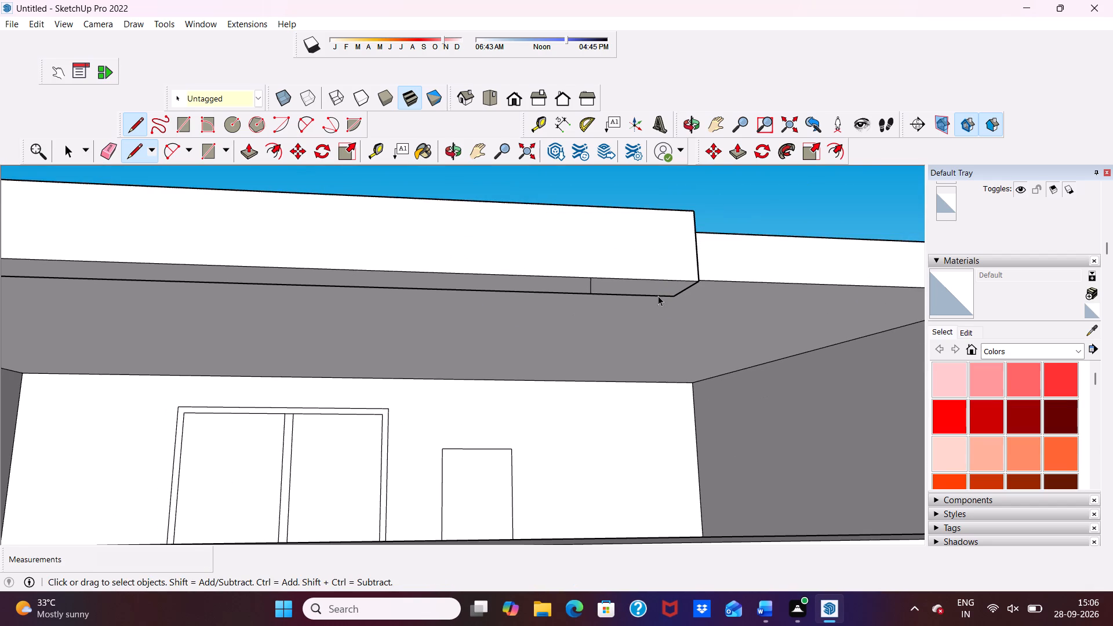
Push/Pull the small underside face at the projecting beam's free end down to the ground, about 9' 7 7/8", forming a second column.
click(636, 291)
scroll(583, 304, down, 2)
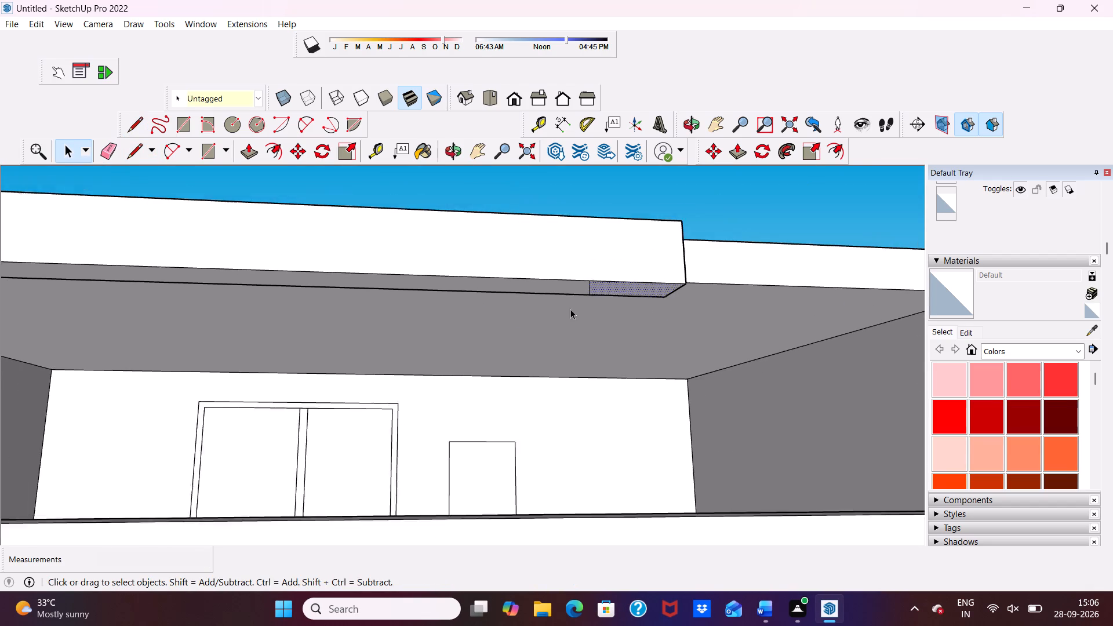
scroll(570, 309, down, 3)
drag(248, 147, 254, 162)
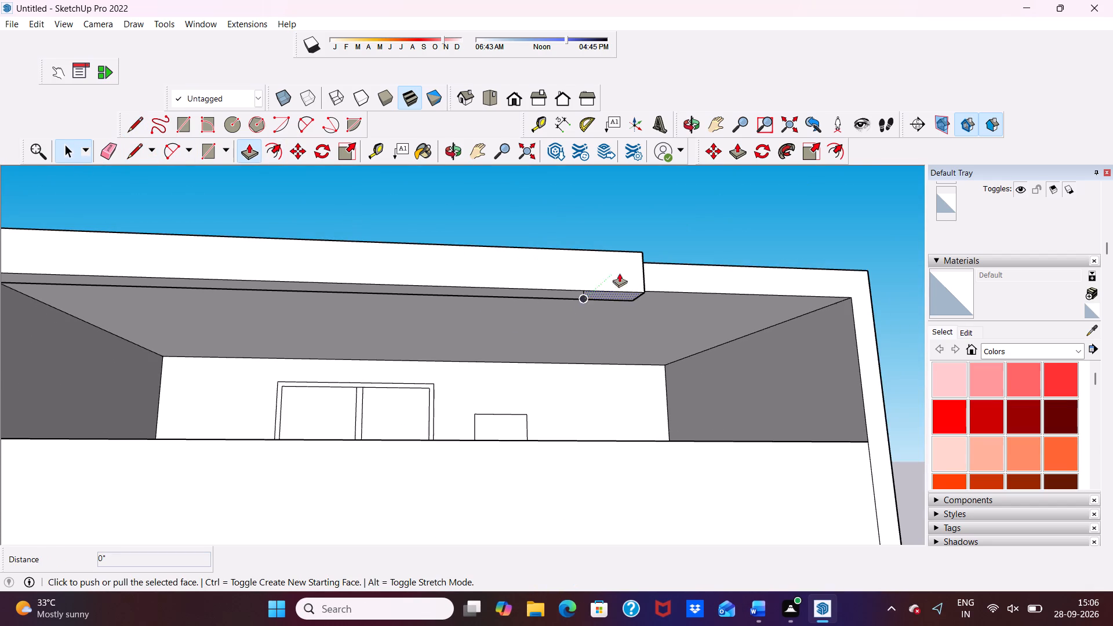
click(621, 286)
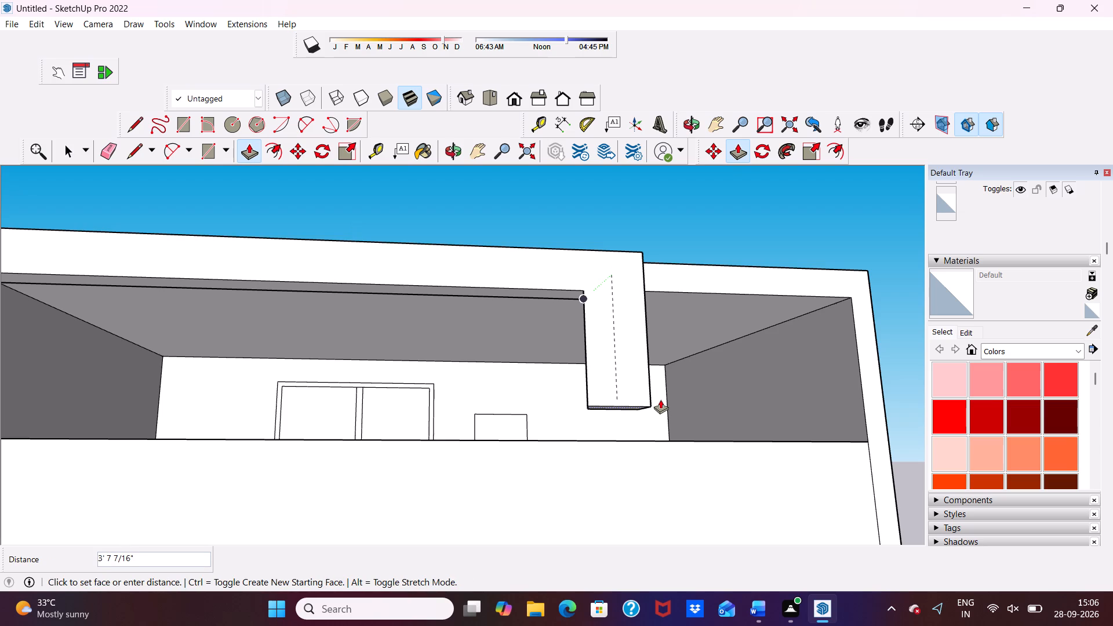
scroll(569, 508, down, 6)
scroll(628, 439, down, 2)
scroll(625, 443, up, 1)
scroll(625, 447, down, 3)
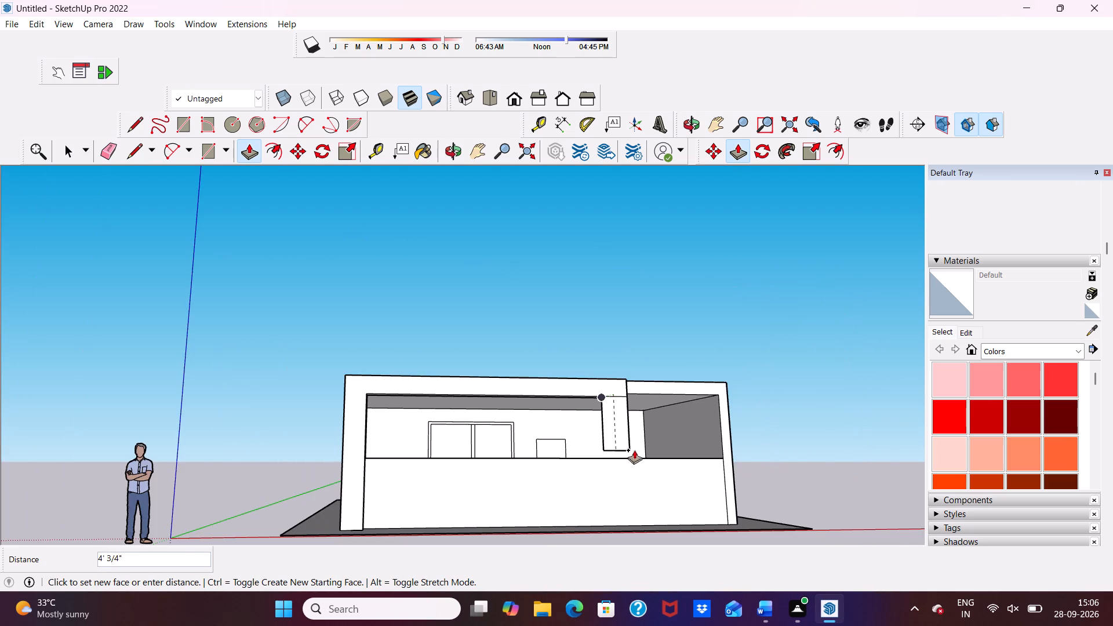
scroll(615, 480, up, 1)
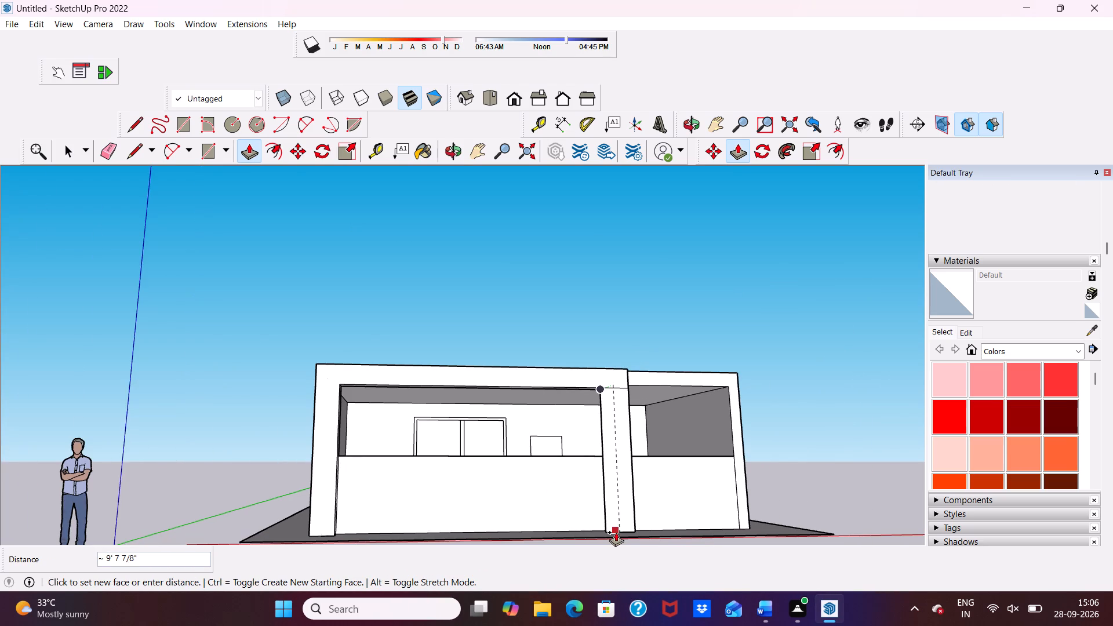
click(616, 532)
Push/Pull the first column's inner side face by about 2 7/8".
scroll(590, 508, up, 7)
middle_drag(593, 492, 739, 474)
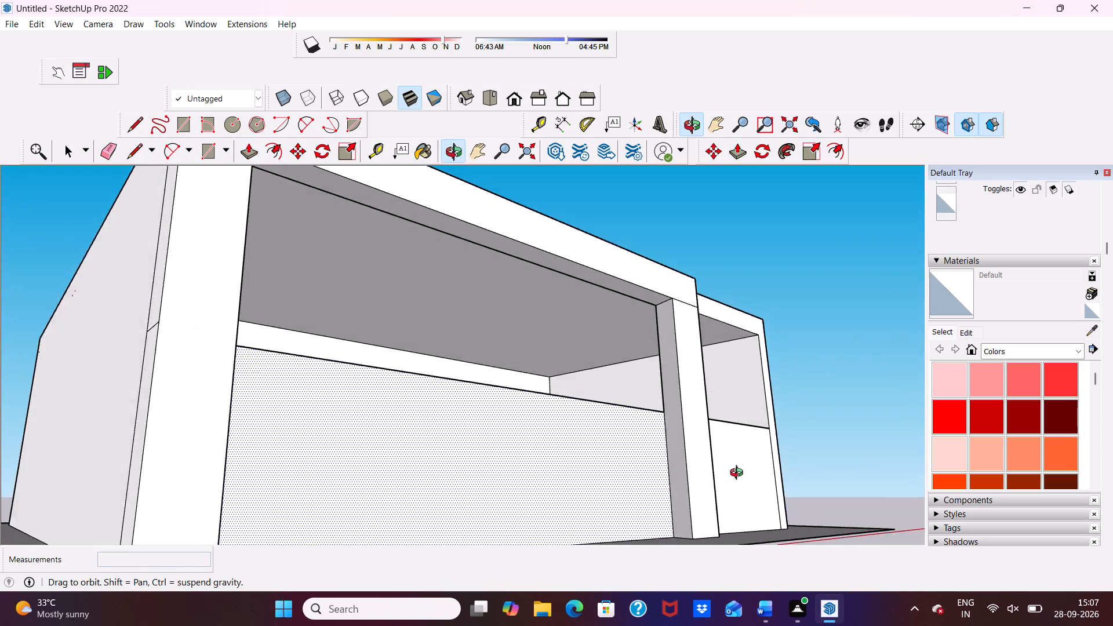
middle_drag(739, 474, 717, 463)
scroll(692, 352, up, 2)
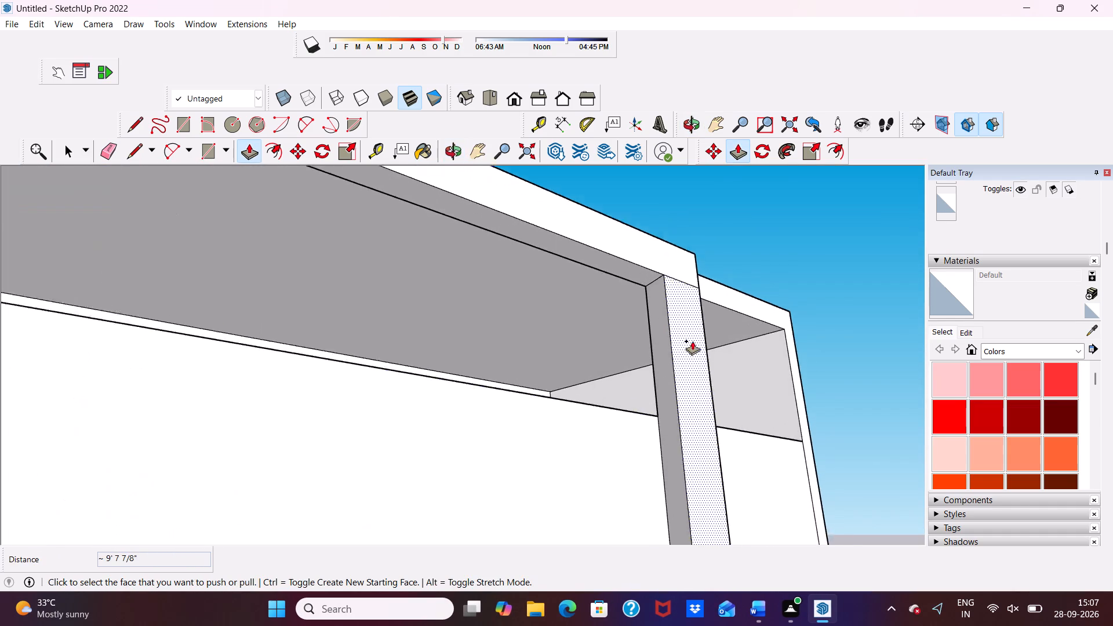
scroll(692, 341, up, 3)
scroll(646, 331, down, 12)
middle_drag(617, 414, 384, 475)
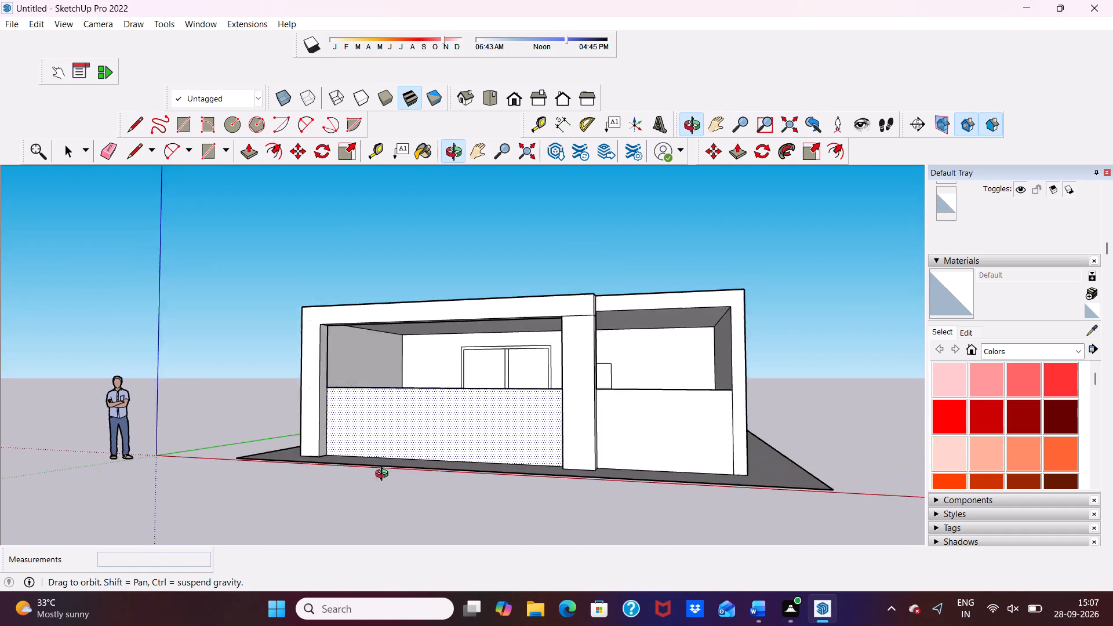
middle_drag(384, 475, 385, 448)
scroll(249, 403, up, 8)
scroll(345, 379, down, 1)
scroll(344, 379, up, 2)
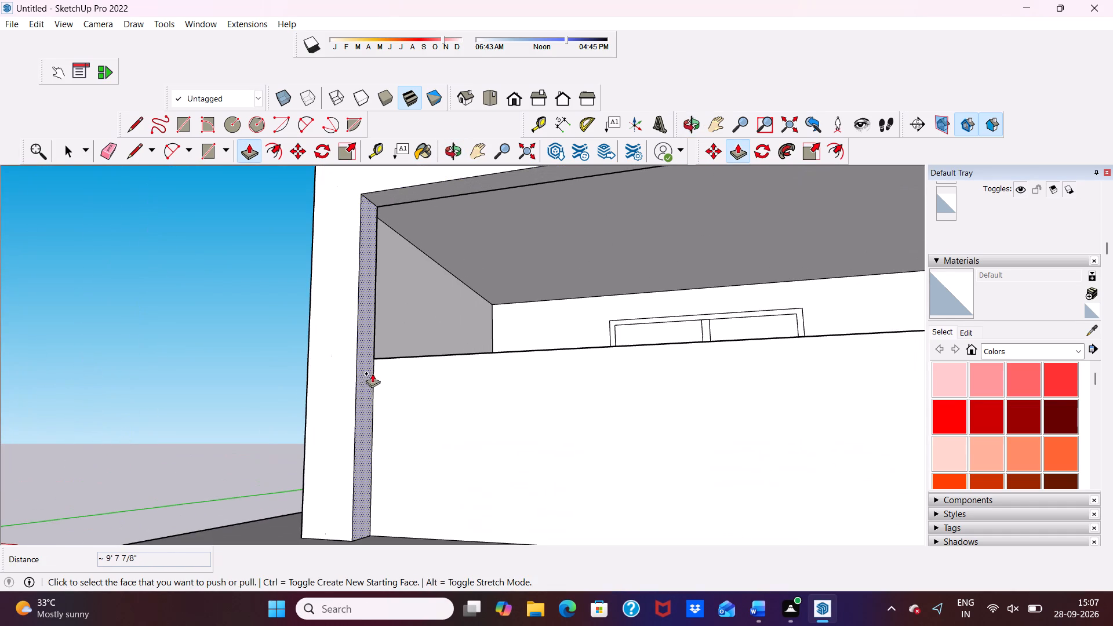
drag(366, 377, 373, 378)
Pull the front face of the projecting frame's columns and beam by about 1 1/4".
scroll(270, 370, down, 5)
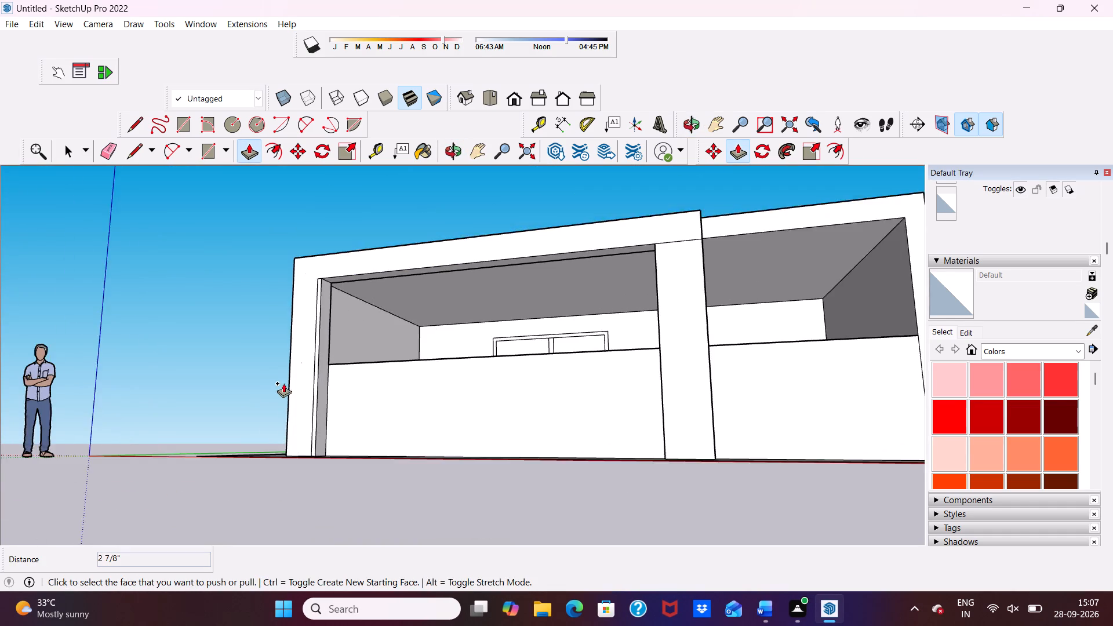
middle_drag(283, 383, 357, 401)
scroll(390, 300, up, 5)
scroll(328, 274, up, 5)
scroll(265, 249, up, 4)
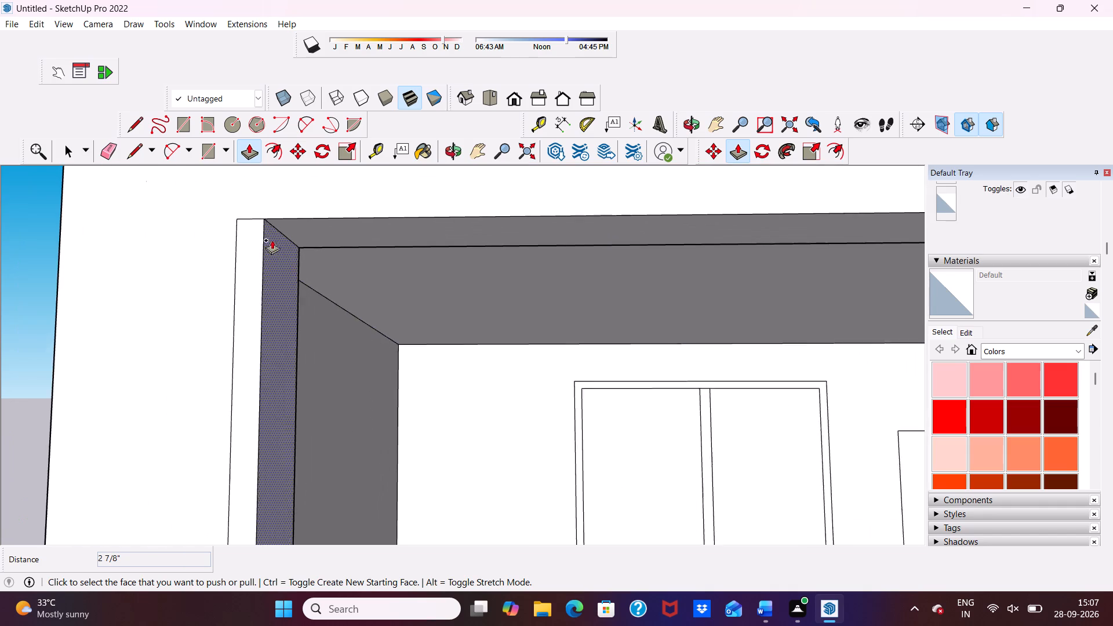
scroll(272, 240, up, 1)
click(312, 212)
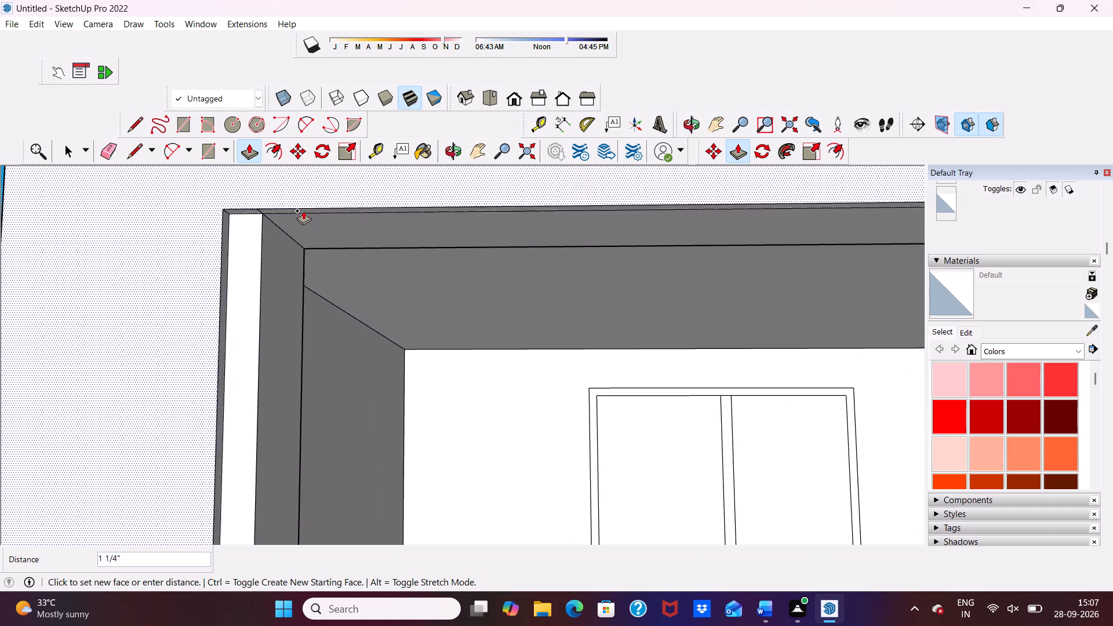
scroll(264, 227, down, 1)
scroll(263, 228, up, 1)
scroll(262, 229, down, 3)
middle_drag(277, 253, 298, 294)
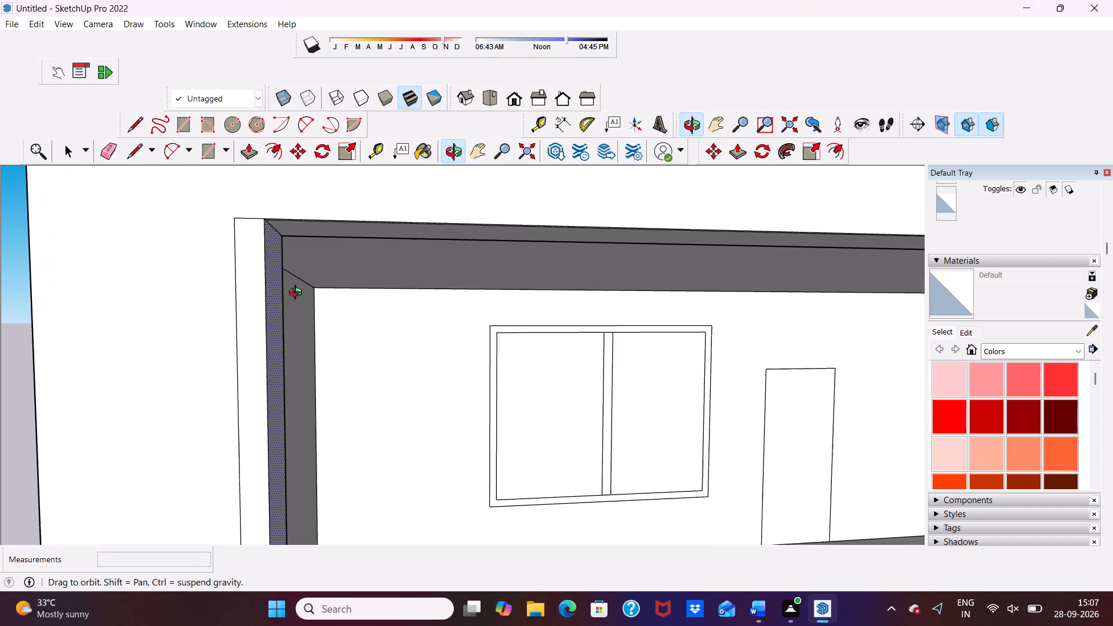
middle_drag(298, 294, 250, 315)
middle_drag(222, 322, 211, 326)
middle_click(205, 327)
key(space)
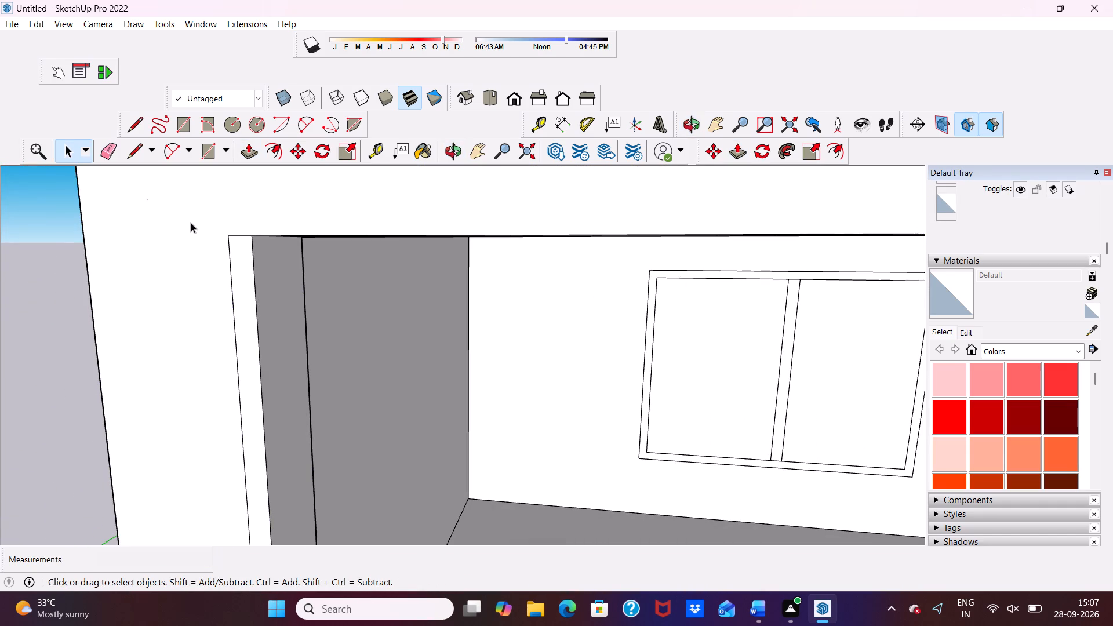
Erase the leftover vertical edge and the short horizontal edge at the first column's upper inner corner on the front face.
click(108, 139)
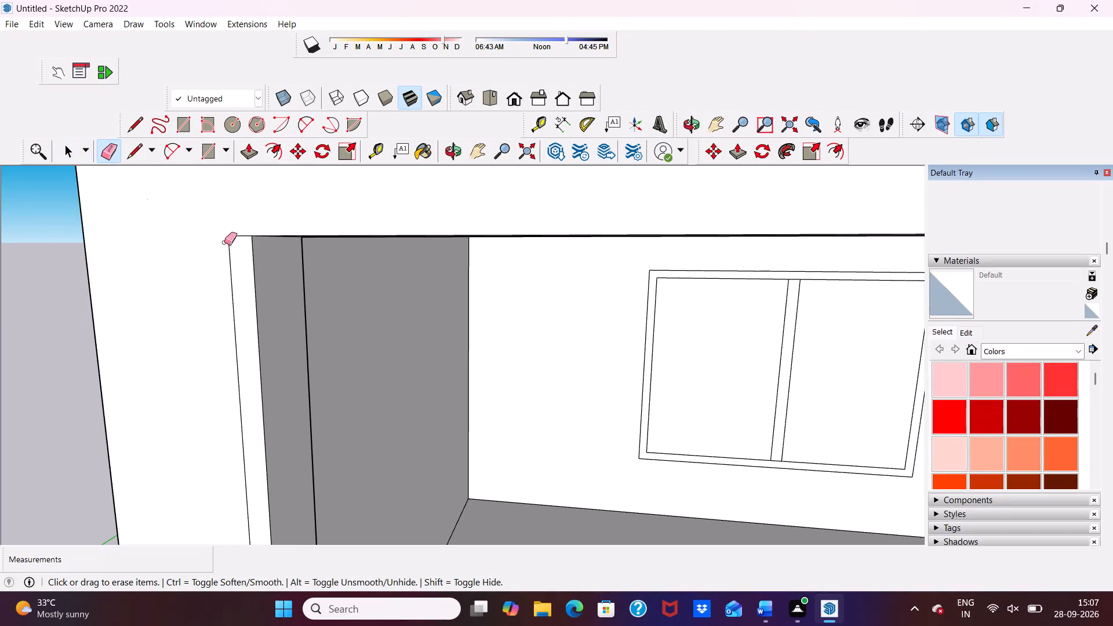
click(228, 247)
scroll(232, 235, down, 1)
scroll(232, 242, up, 5)
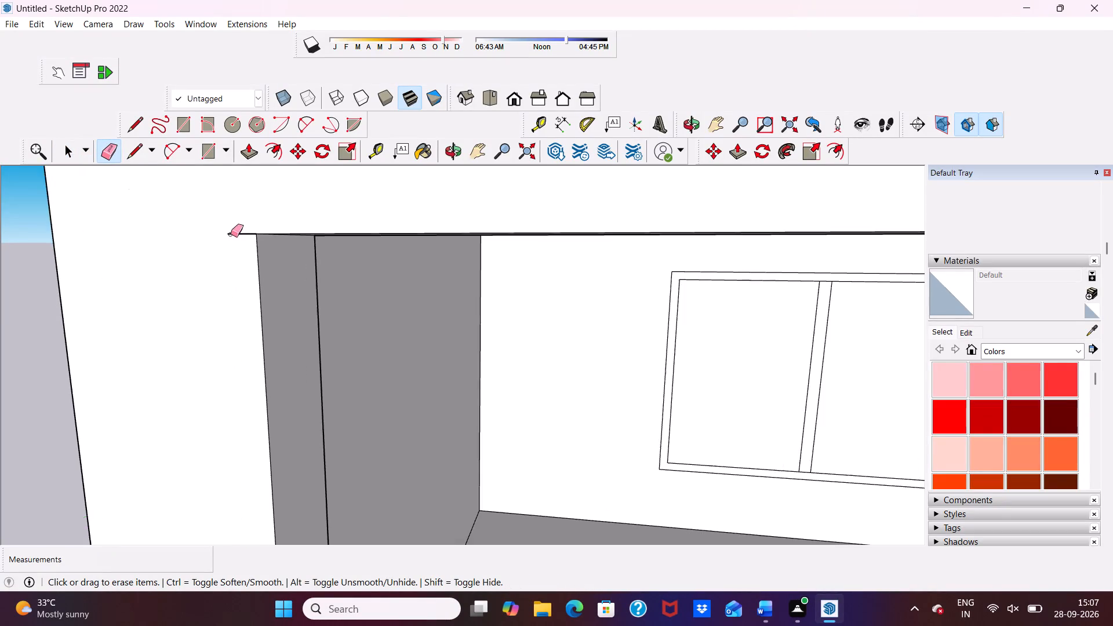
scroll(231, 234, up, 10)
click(242, 223)
scroll(247, 221, down, 6)
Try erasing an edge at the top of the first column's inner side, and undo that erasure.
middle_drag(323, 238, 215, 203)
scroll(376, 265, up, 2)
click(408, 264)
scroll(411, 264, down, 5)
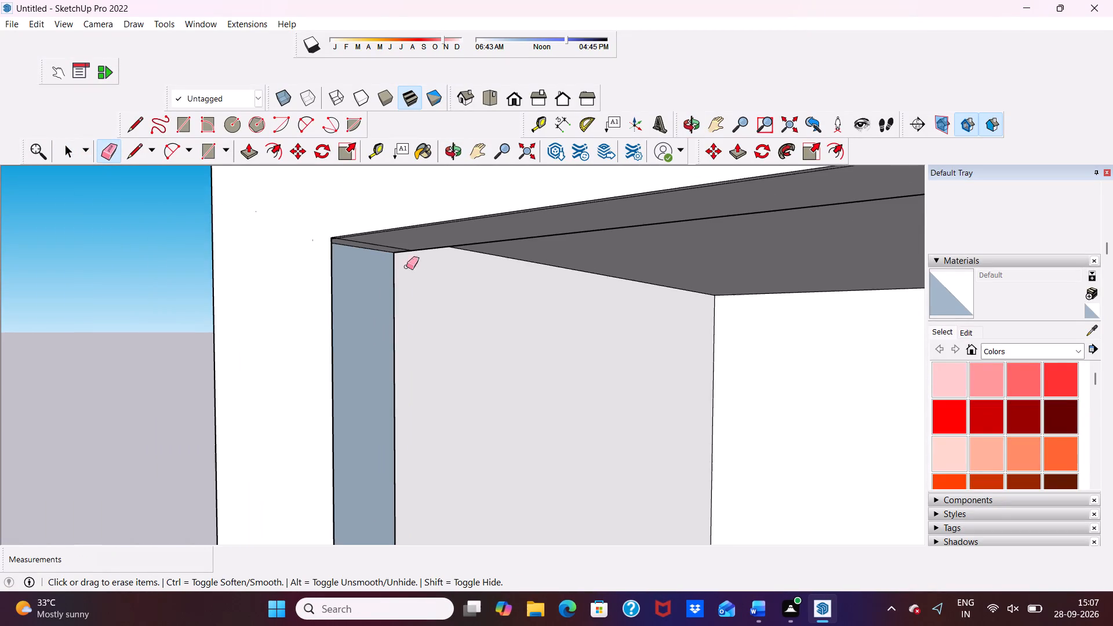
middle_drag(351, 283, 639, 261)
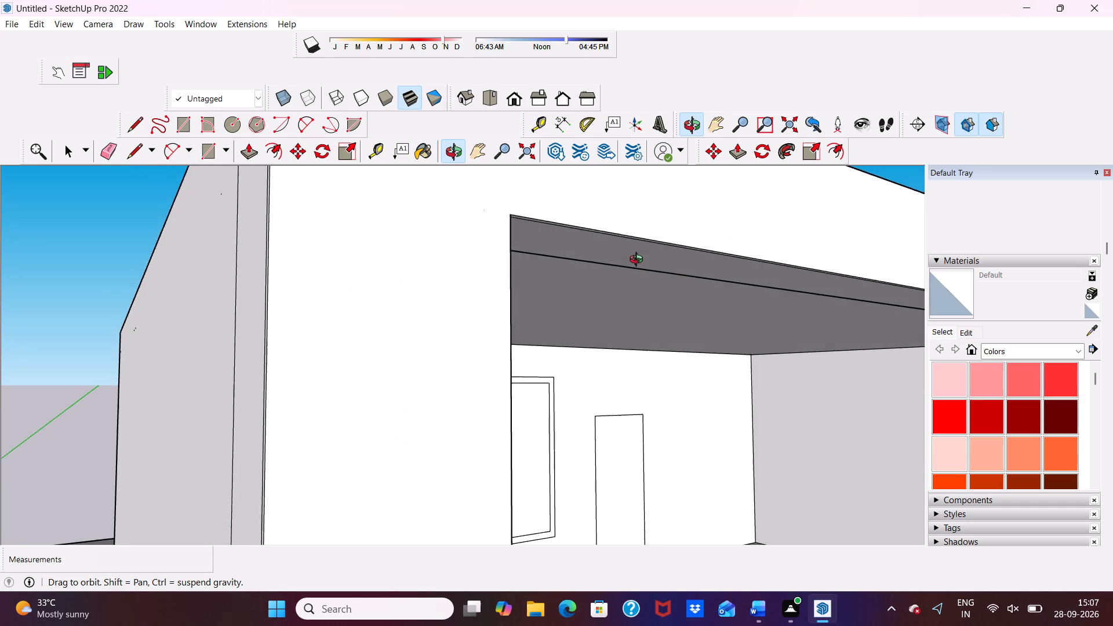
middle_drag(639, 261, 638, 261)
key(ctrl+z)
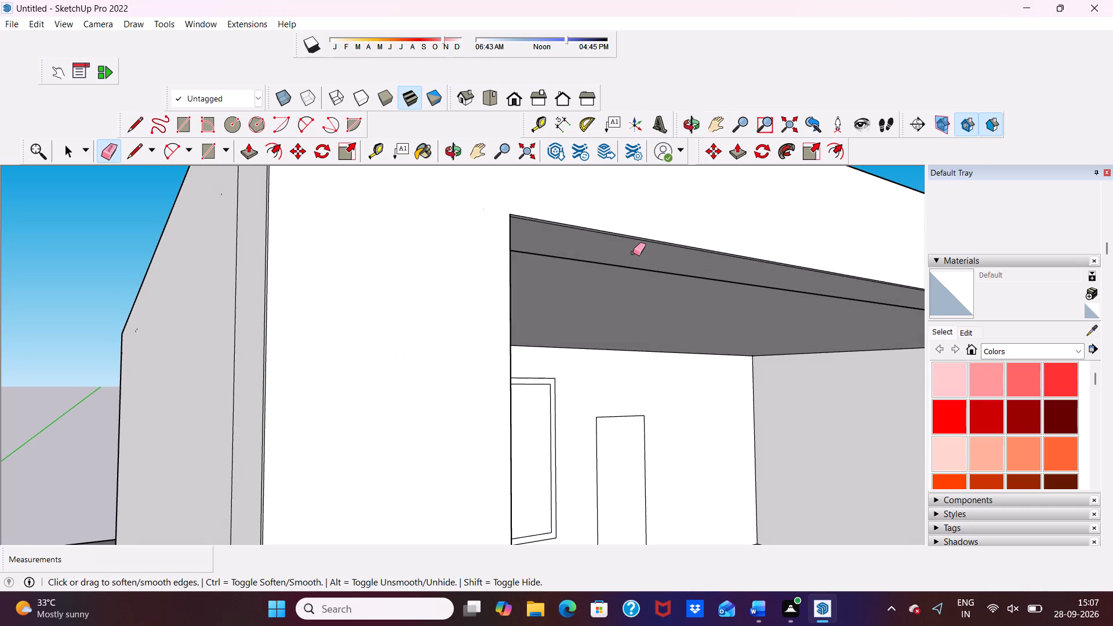
Erase the thin vertical seam line near the front edge of the projecting beam's free end face.
scroll(656, 282, down, 4)
middle_drag(659, 291, 348, 298)
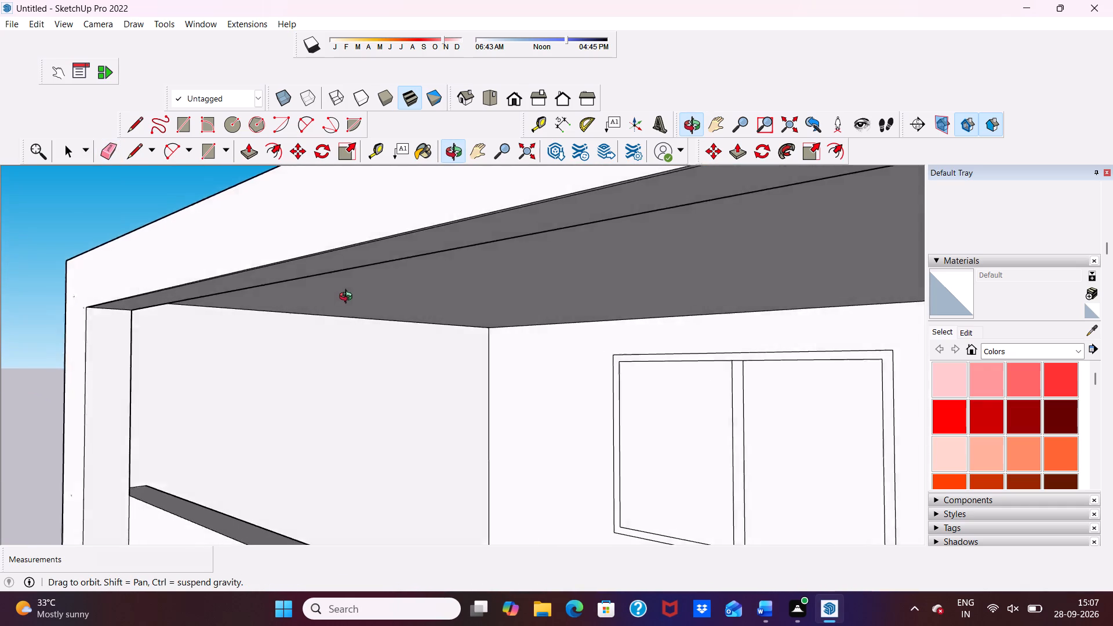
middle_drag(348, 298, 385, 305)
scroll(275, 350, down, 8)
middle_drag(252, 409, 558, 281)
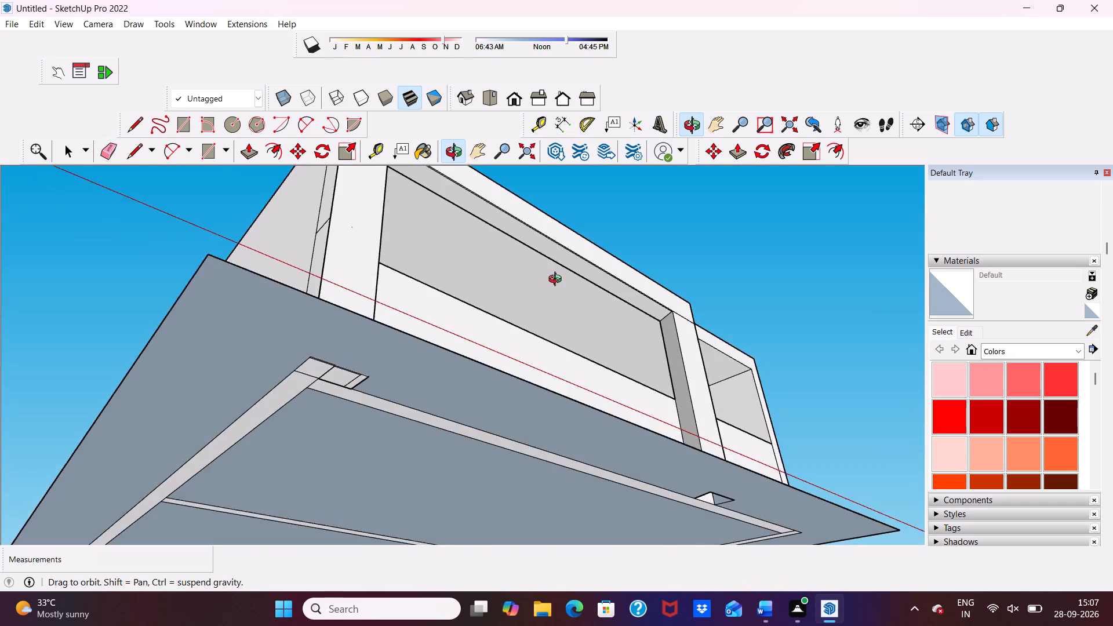
middle_drag(558, 281, 308, 407)
scroll(295, 344, up, 4)
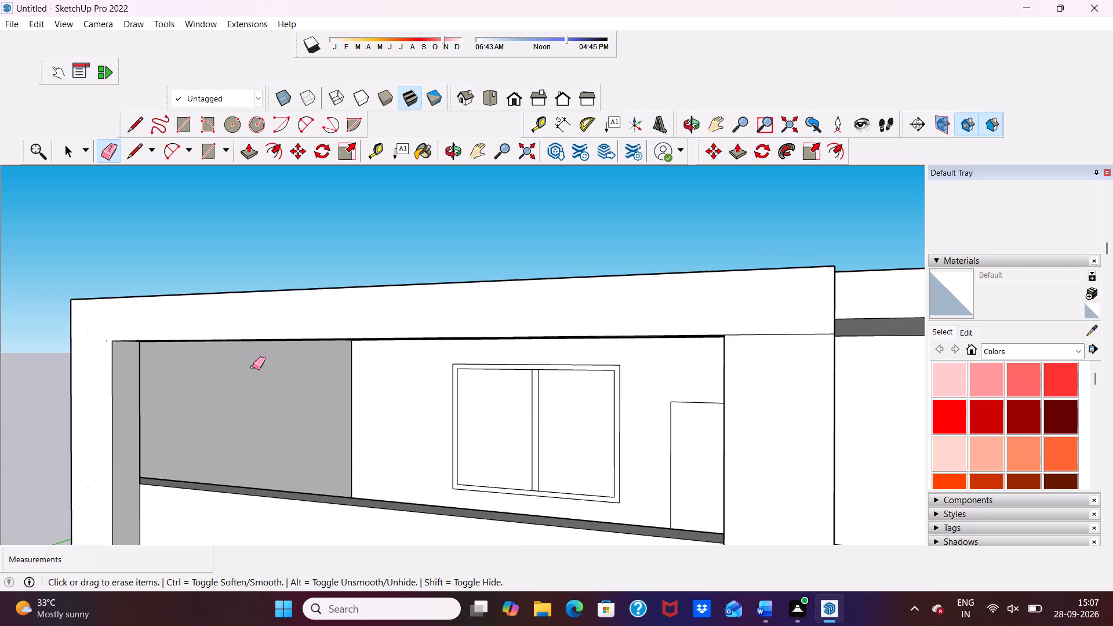
scroll(249, 367, down, 1)
scroll(324, 334, up, 2)
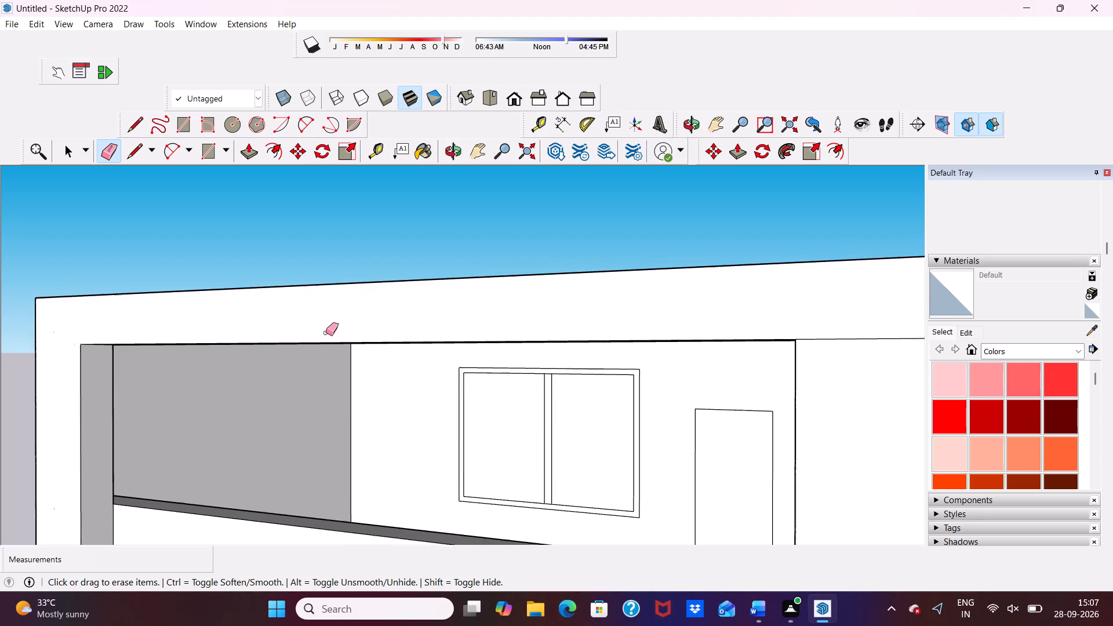
scroll(326, 333, up, 1)
scroll(326, 332, down, 9)
middle_drag(461, 366, 360, 503)
middle_drag(359, 499, 359, 491)
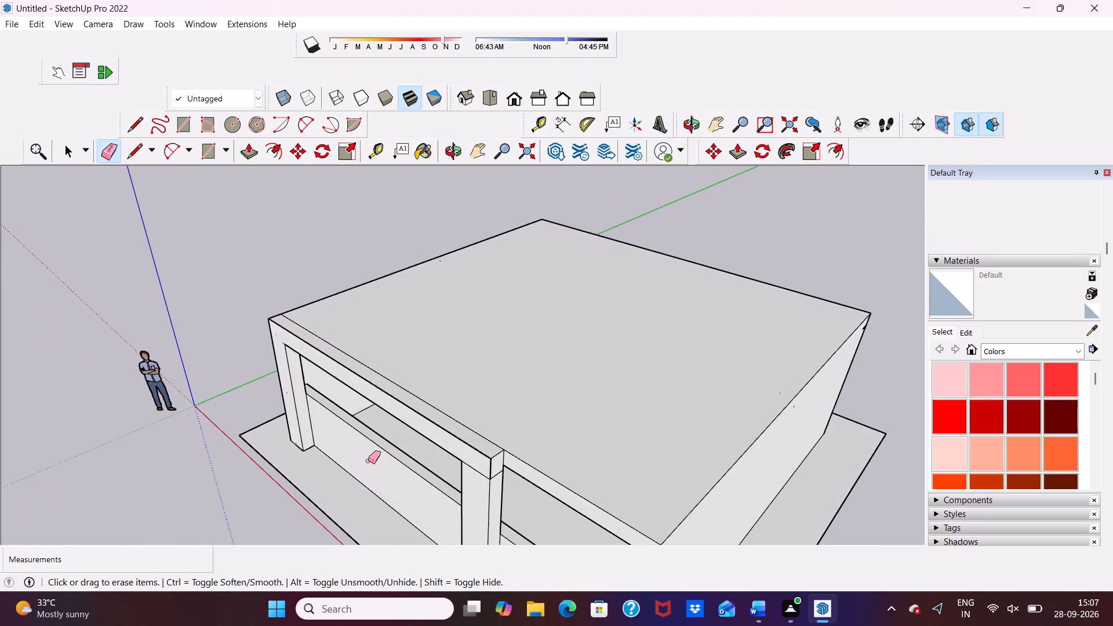
scroll(471, 459, up, 10)
scroll(524, 493, up, 4)
middle_drag(523, 491, 579, 494)
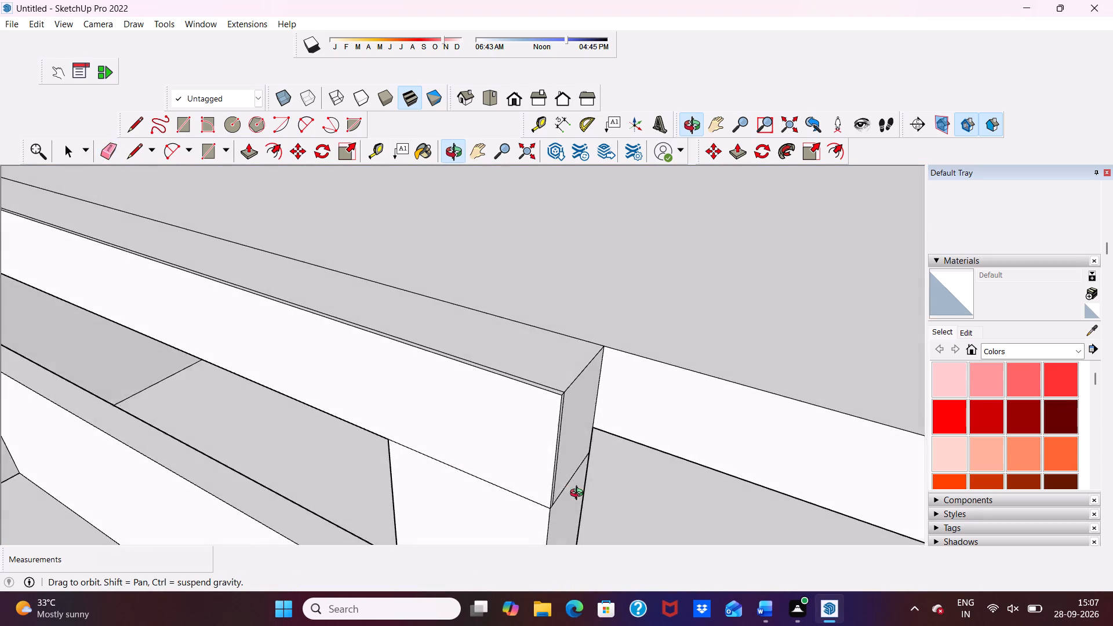
middle_drag(579, 494, 581, 497)
scroll(556, 438, up, 4)
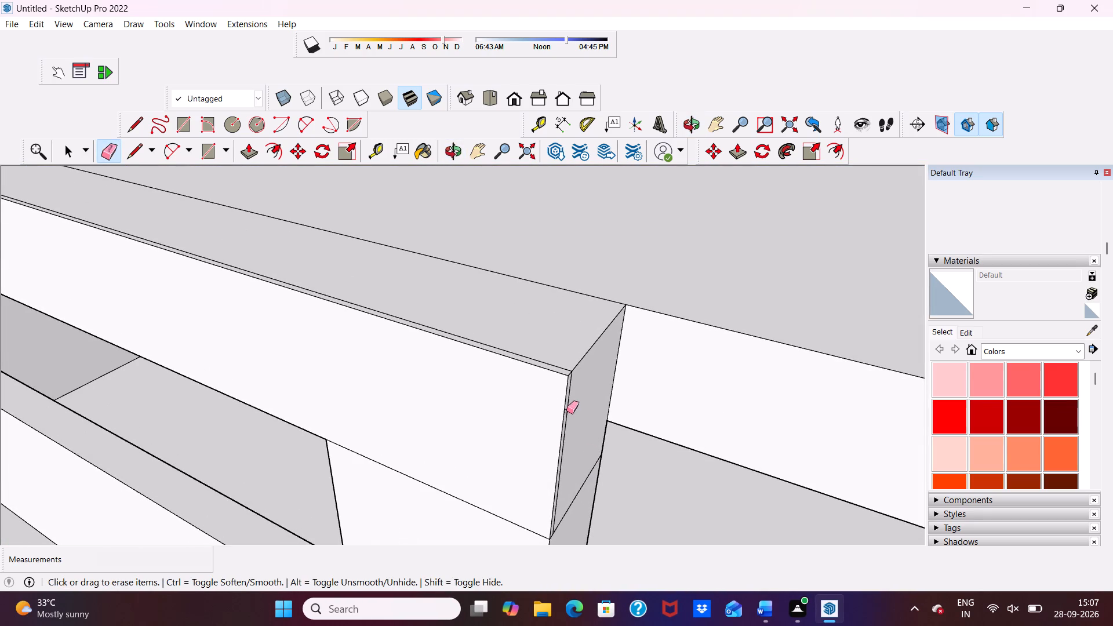
click(569, 400)
Erase the horizontal line separating the second column from the beam on the frame's front face.
scroll(534, 413, down, 4)
middle_drag(504, 429, 608, 211)
middle_drag(459, 383, 543, 265)
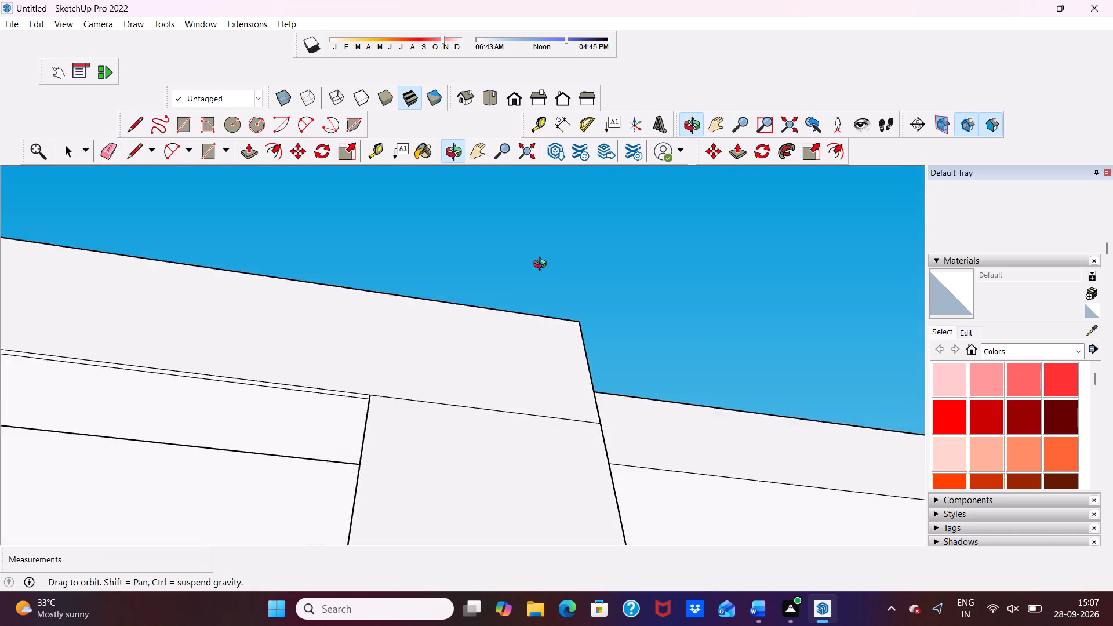
middle_drag(543, 265, 485, 338)
scroll(451, 367, up, 3)
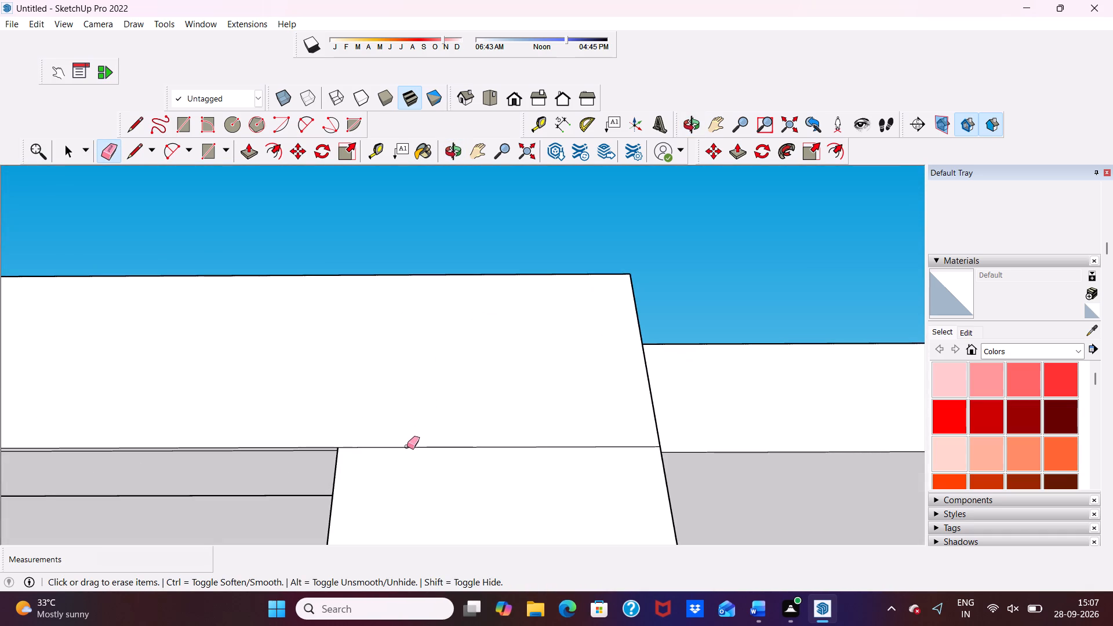
click(408, 445)
click(406, 447)
Erase the thin seam line running along the front edge of the beam's top face.
scroll(394, 418, down, 3)
scroll(430, 409, up, 1)
scroll(444, 406, down, 2)
middle_drag(499, 350, 449, 470)
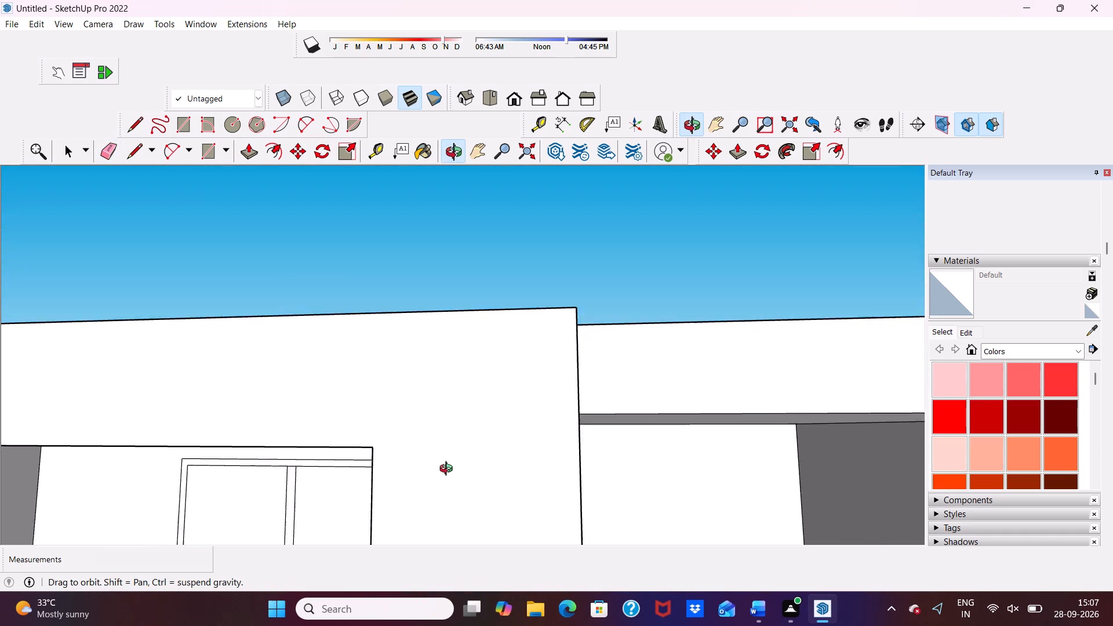
middle_drag(449, 470, 385, 526)
scroll(356, 467, up, 1)
scroll(321, 359, down, 3)
middle_drag(325, 362, 228, 514)
scroll(345, 363, up, 6)
scroll(438, 301, down, 11)
scroll(421, 333, up, 9)
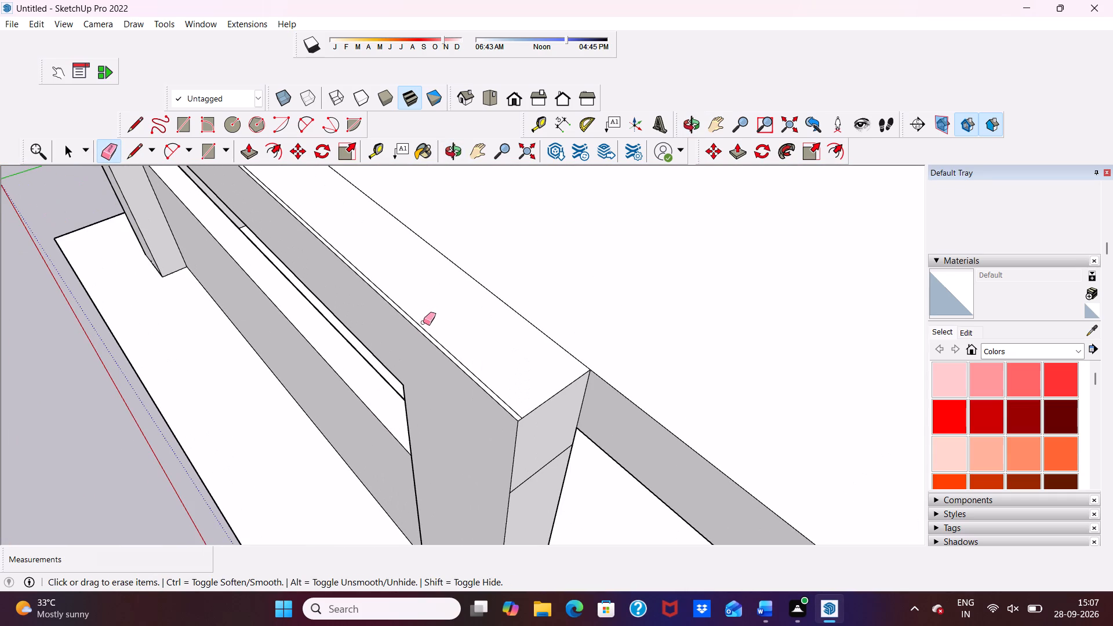
click(421, 327)
Erase the line between the beam's end and the second column on the frame's outer side face.
scroll(417, 326, down, 5)
middle_drag(424, 339, 491, 357)
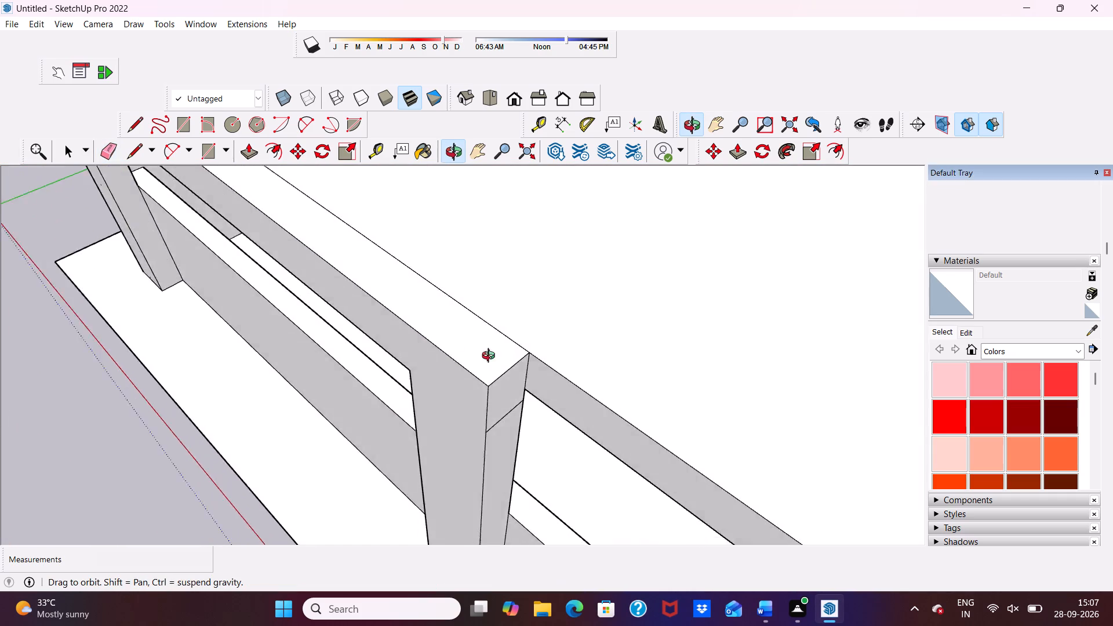
middle_drag(491, 357, 628, 368)
scroll(497, 325, down, 7)
scroll(561, 358, down, 6)
middle_drag(585, 369, 588, 369)
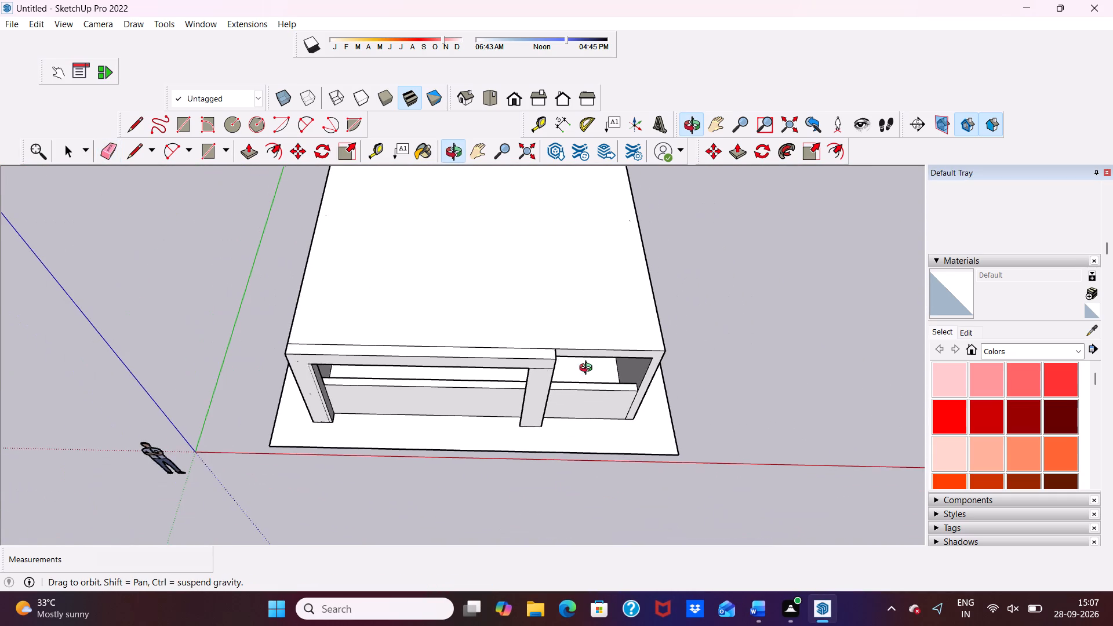
middle_drag(588, 369, 288, 310)
scroll(367, 373, up, 18)
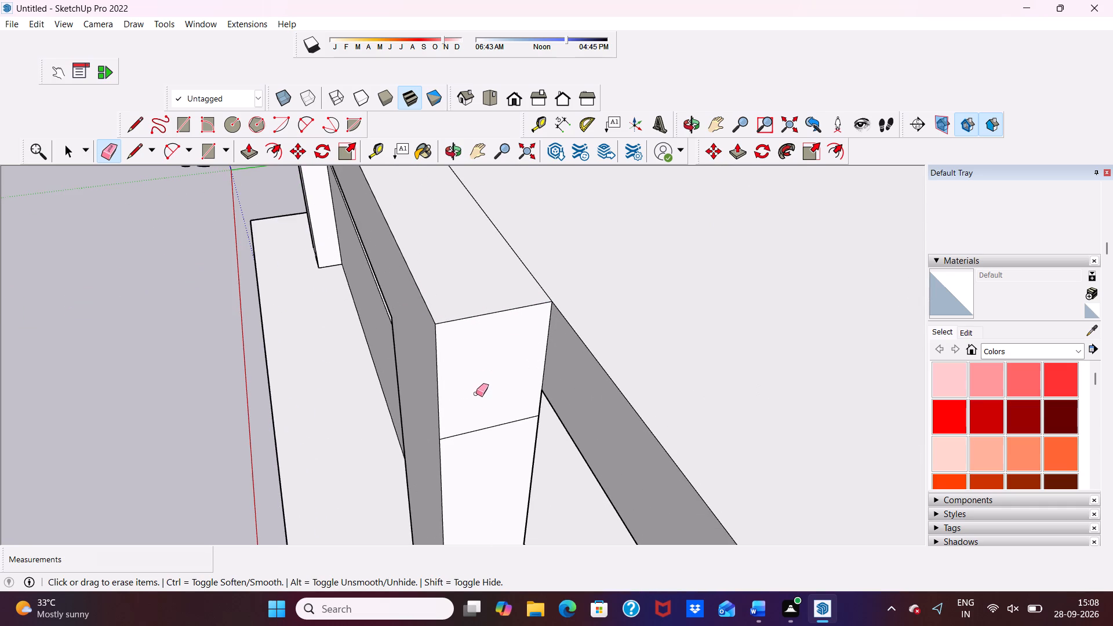
click(490, 427)
scroll(308, 343, down, 5)
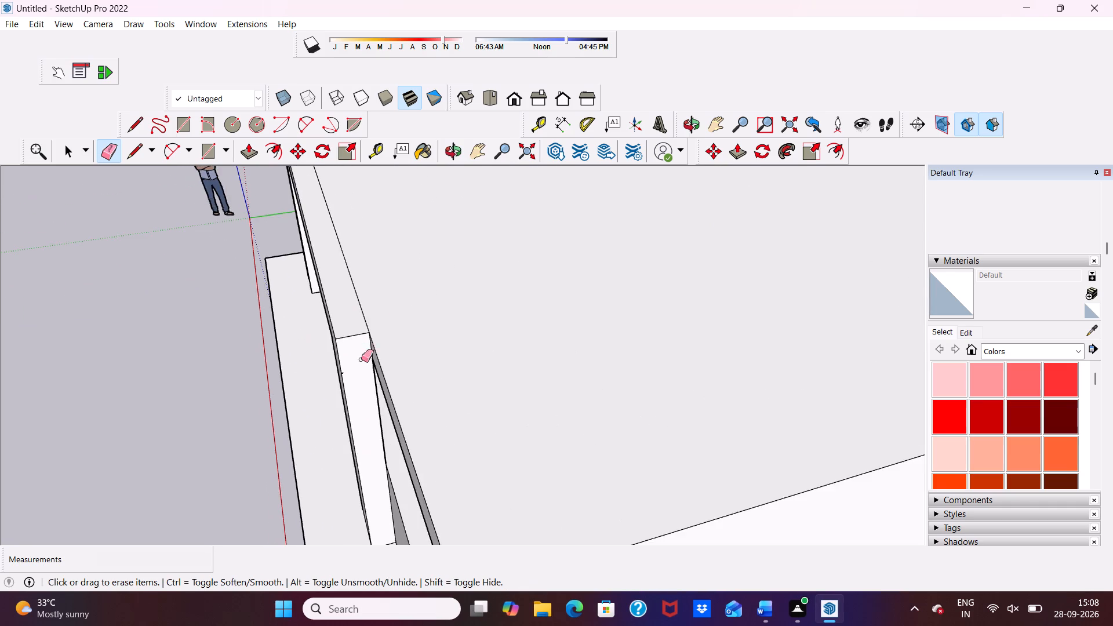
Erase the short leftover line stub running in from the edge of the projecting frame's side face.
scroll(369, 411, up, 18)
scroll(311, 323, down, 13)
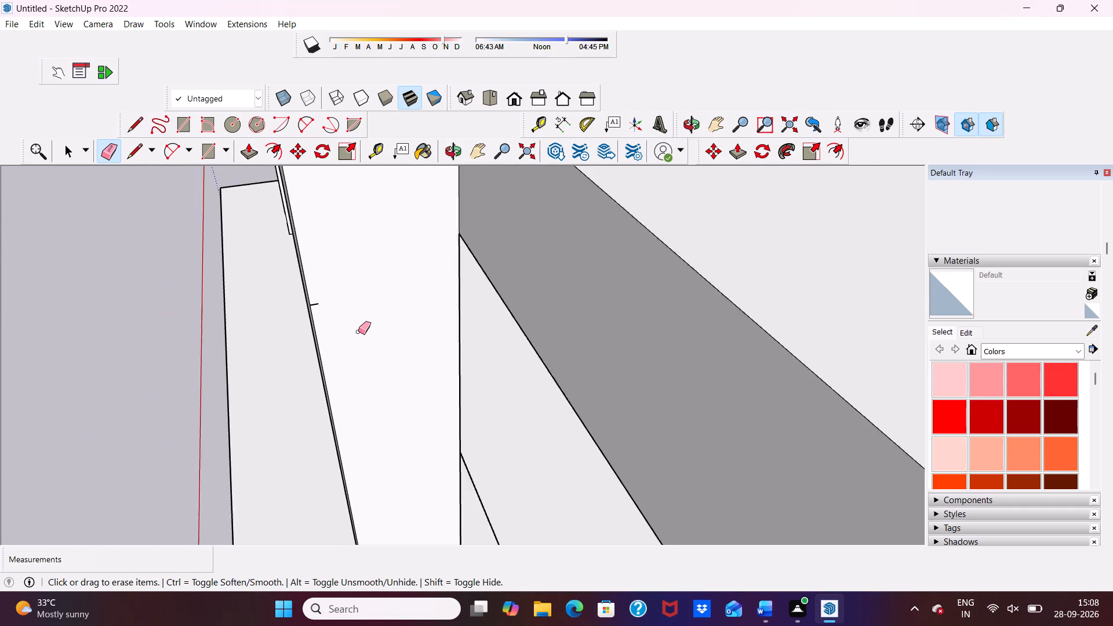
scroll(358, 332, down, 2)
scroll(311, 316, up, 7)
scroll(293, 321, down, 7)
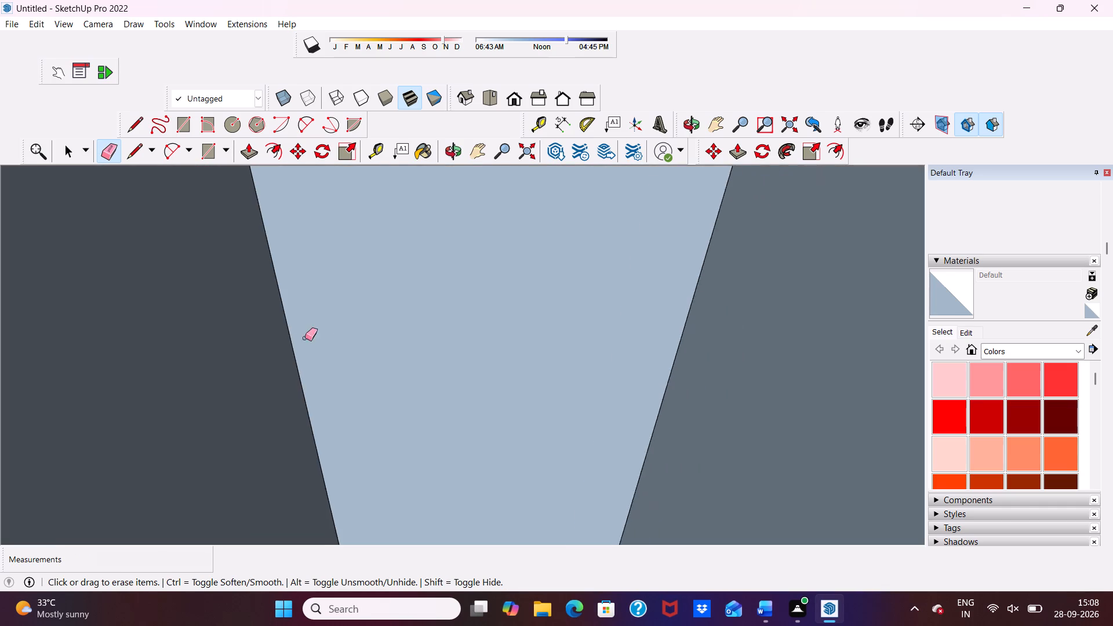
scroll(305, 338, down, 8)
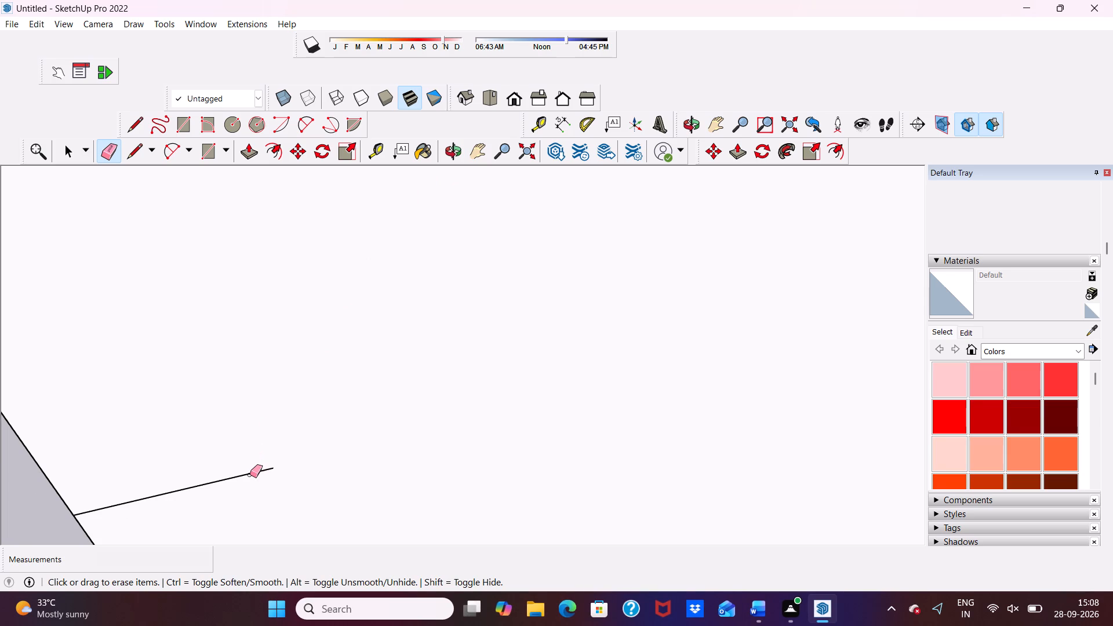
click(248, 475)
scroll(241, 431, down, 19)
scroll(495, 392, up, 1)
scroll(525, 402, down, 3)
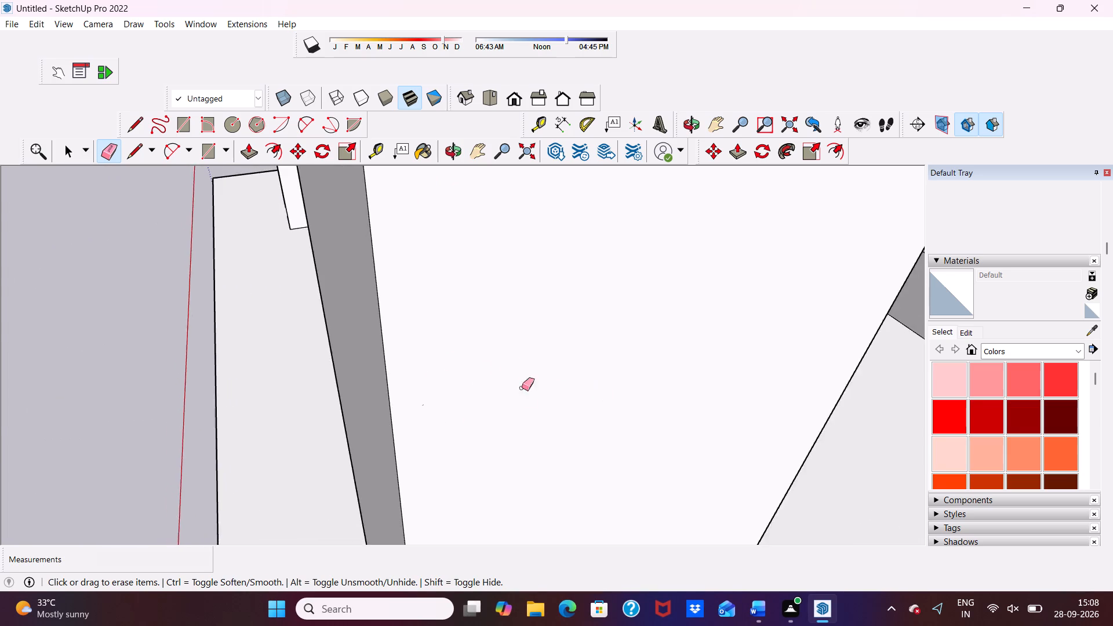
Erase the horizontal line crossing the outer side face of the frame's first column, at the building's corner.
scroll(522, 388, down, 9)
middle_drag(271, 387, 732, 347)
middle_drag(507, 391, 551, 358)
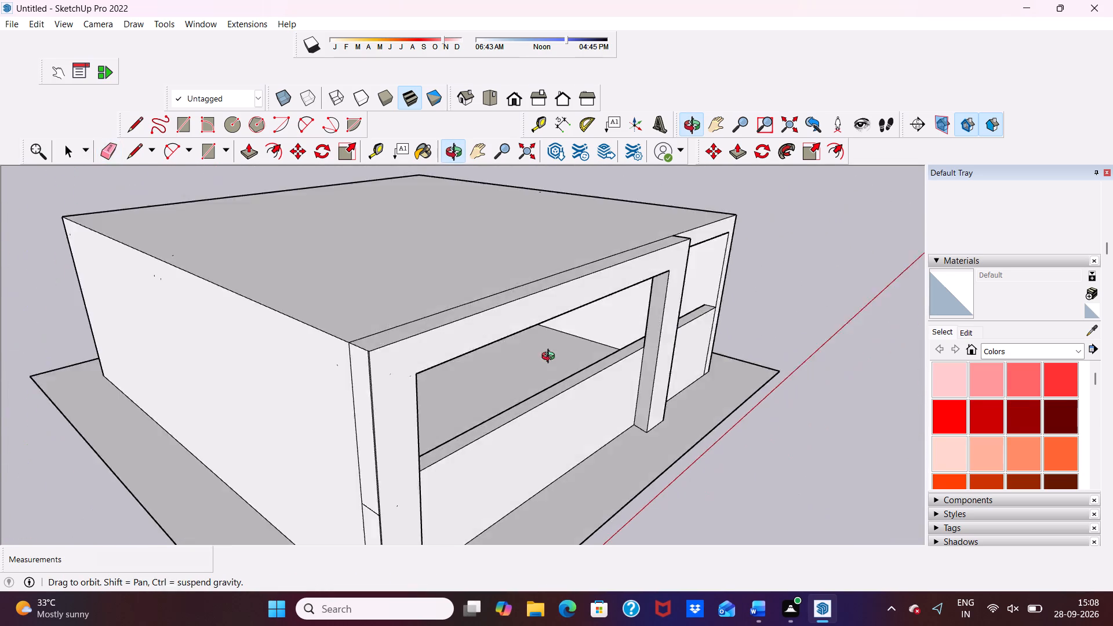
middle_drag(551, 358, 575, 305)
scroll(405, 446, up, 5)
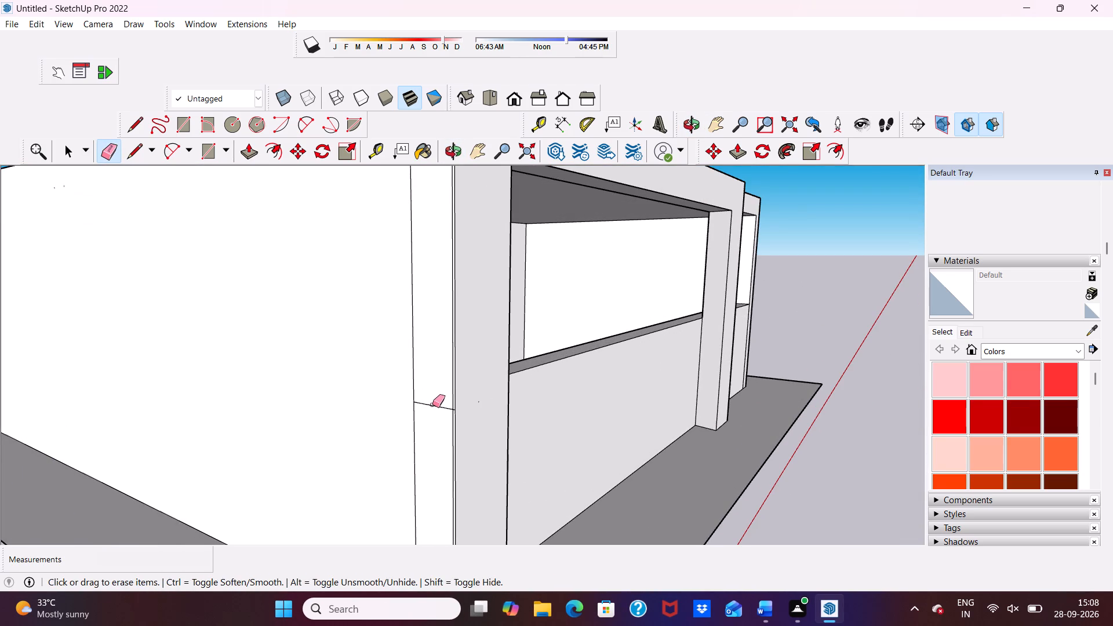
click(431, 406)
Erase the upper and lower segments of the thin vertical seam near the front edge of the first column's side face.
scroll(449, 367, up, 5)
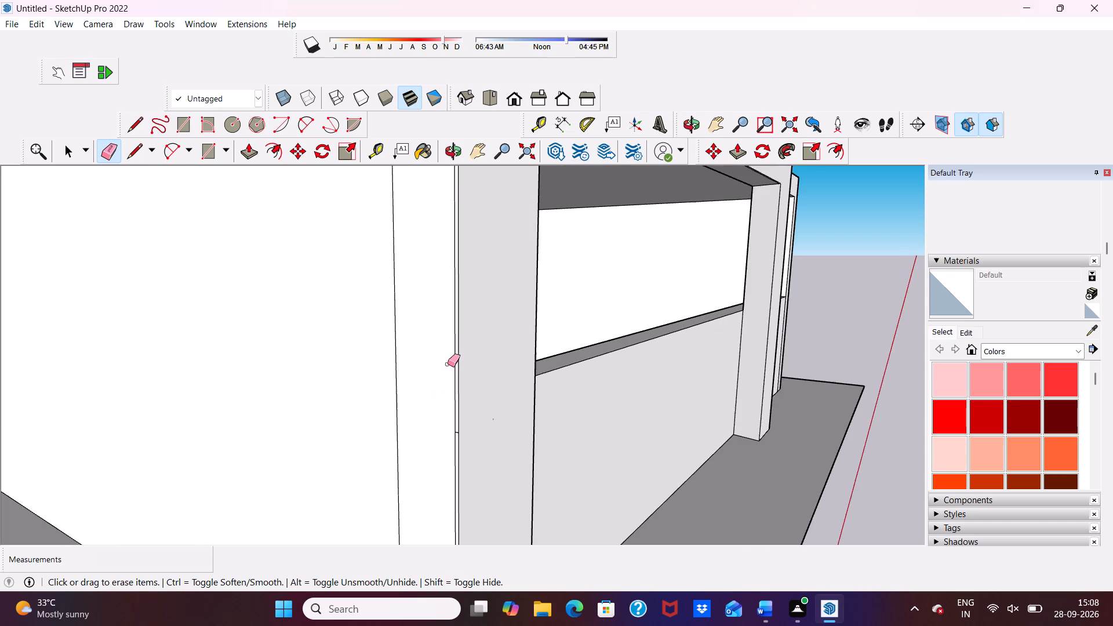
scroll(431, 340, up, 4)
click(469, 317)
scroll(458, 317, down, 3)
scroll(455, 343, up, 1)
scroll(461, 376, down, 1)
scroll(475, 472, up, 5)
scroll(440, 350, down, 11)
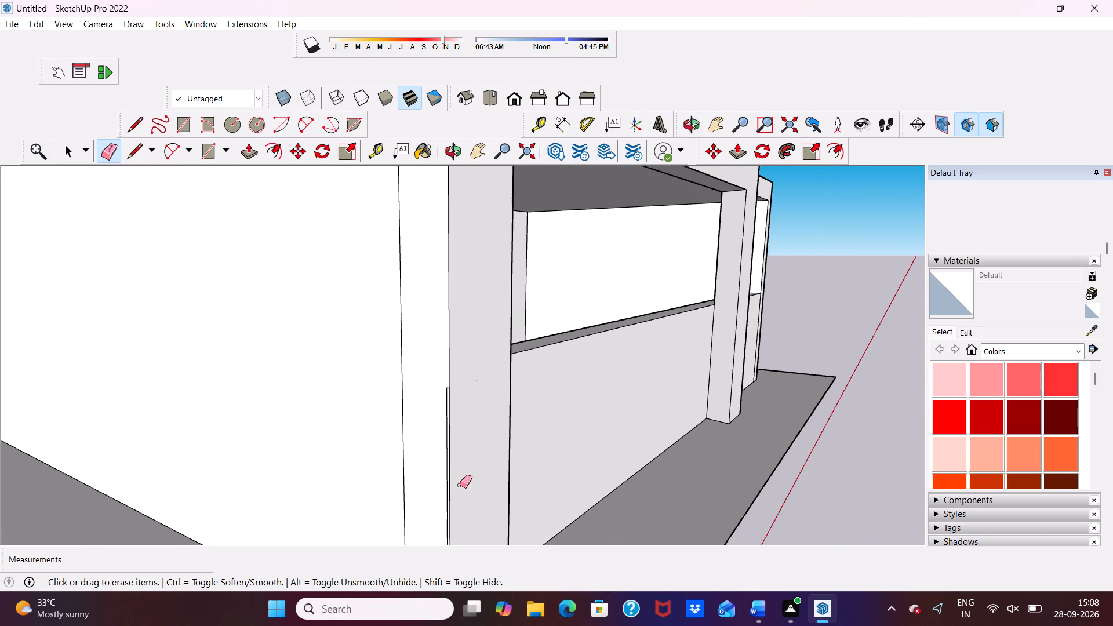
scroll(439, 508, up, 11)
scroll(435, 326, up, 5)
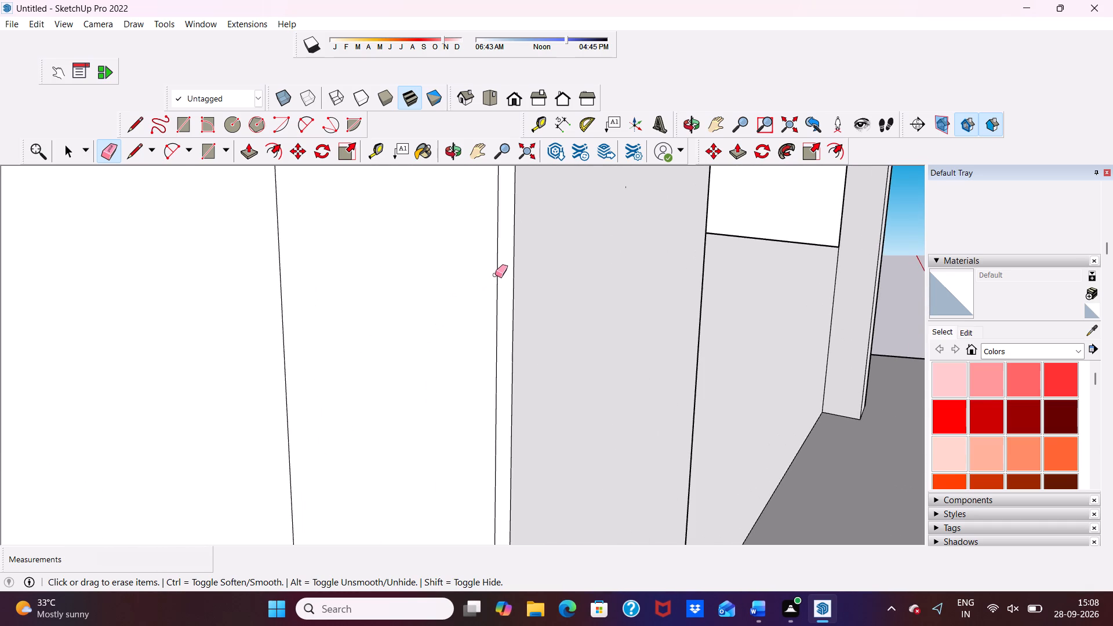
click(497, 272)
scroll(476, 284, down, 7)
scroll(467, 361, down, 6)
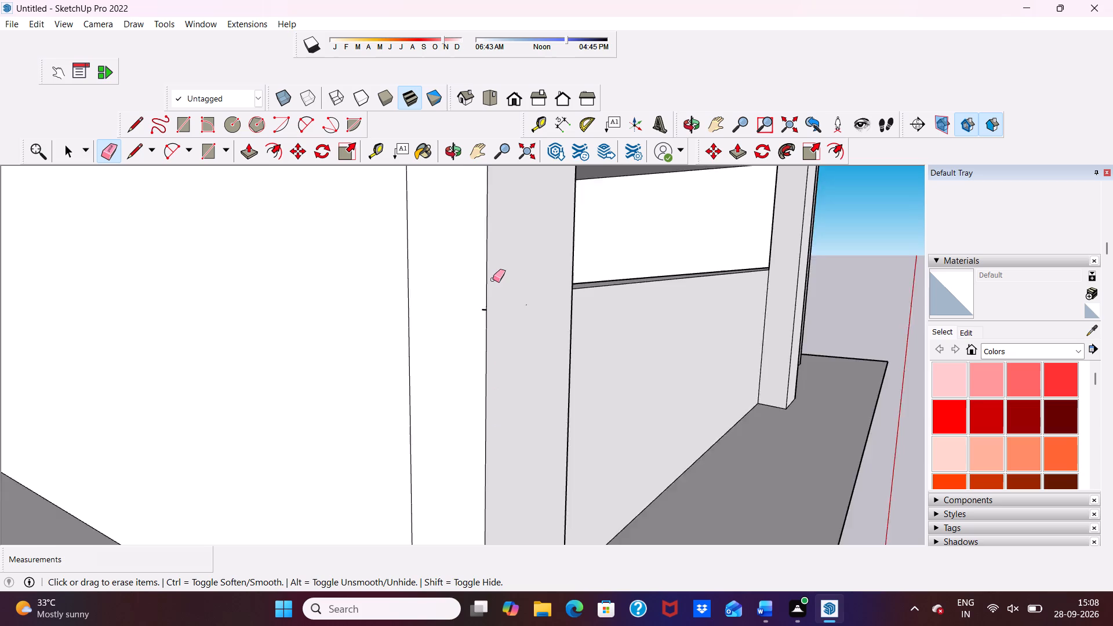
Erase the tiny line stub left at the front edge of the first column's outer side face.
scroll(494, 277, up, 6)
scroll(452, 352, up, 5)
click(483, 336)
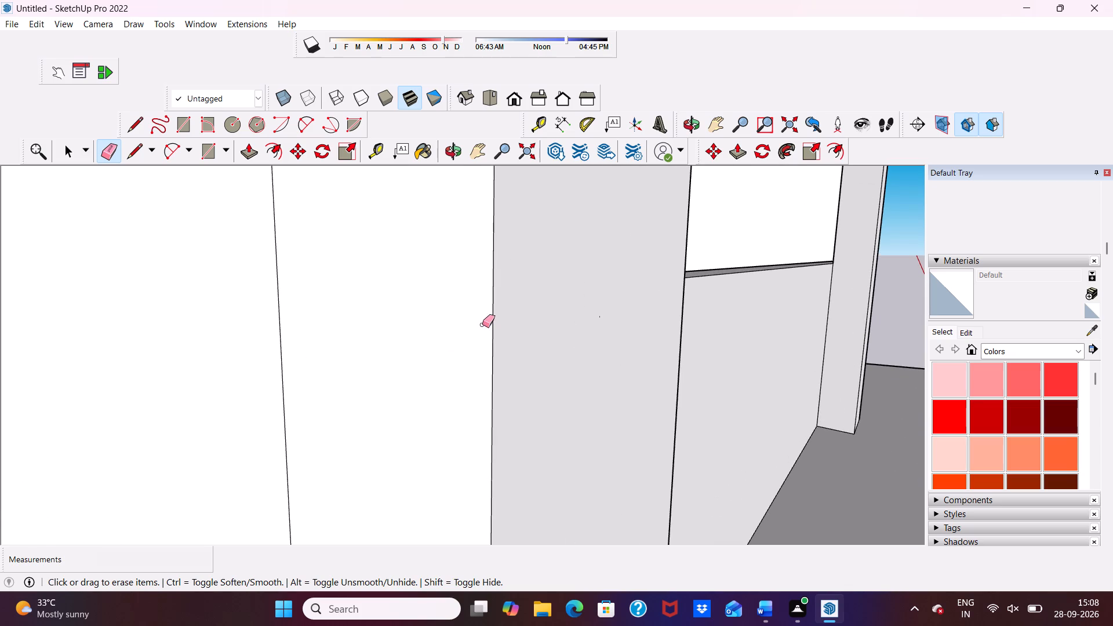
scroll(468, 316, down, 15)
scroll(515, 286, up, 1)
scroll(519, 302, down, 14)
Examine the projecting frame, columns and front openings from several sides for leftover lines.
middle_drag(570, 339, 570, 338)
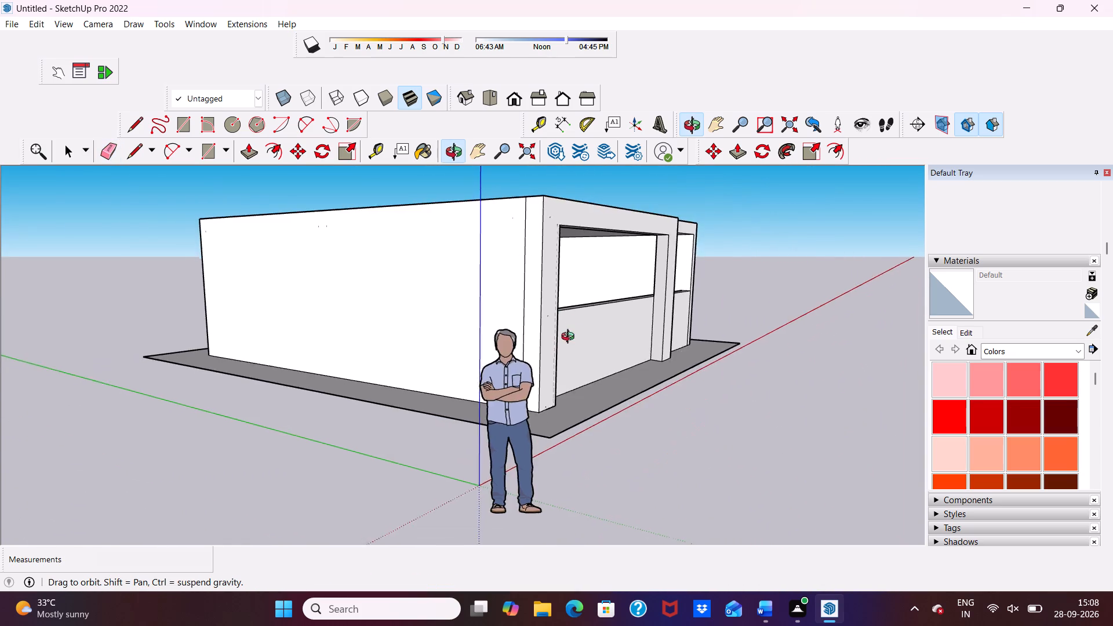
middle_drag(570, 338, 198, 311)
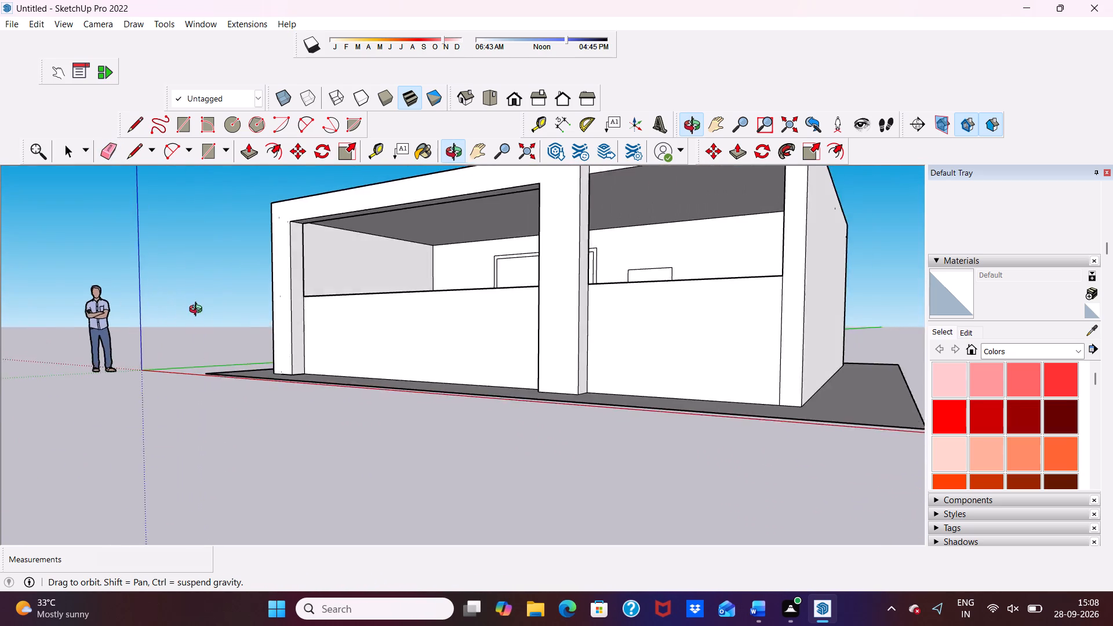
middle_drag(198, 311, 199, 310)
scroll(257, 276, up, 20)
scroll(257, 276, up, 2)
scroll(257, 212, down, 11)
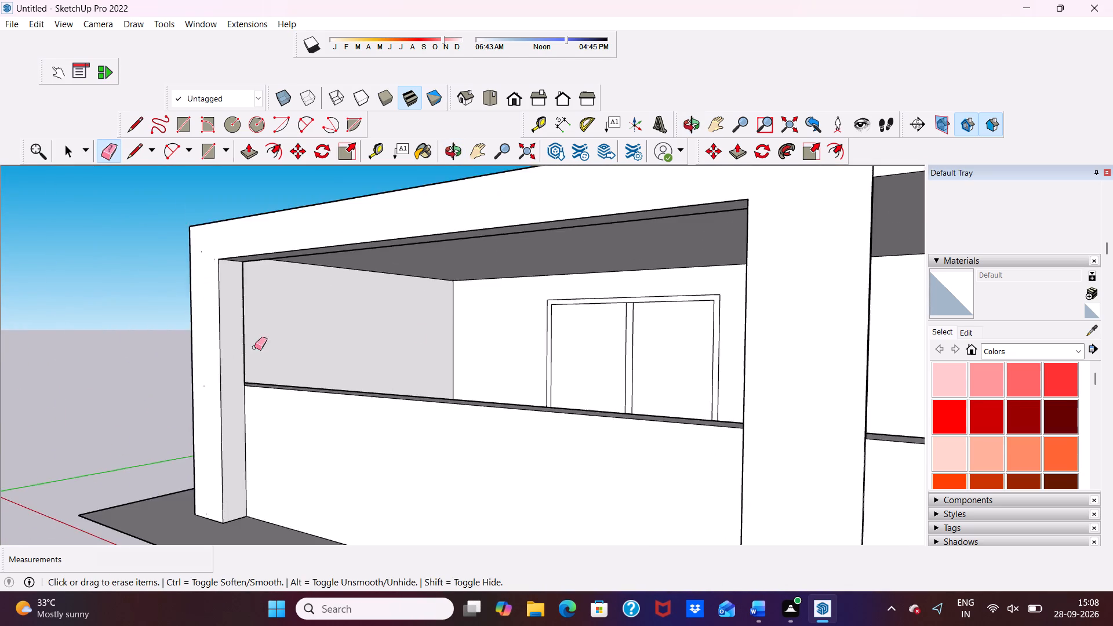
scroll(254, 347, down, 10)
middle_drag(352, 327, 663, 301)
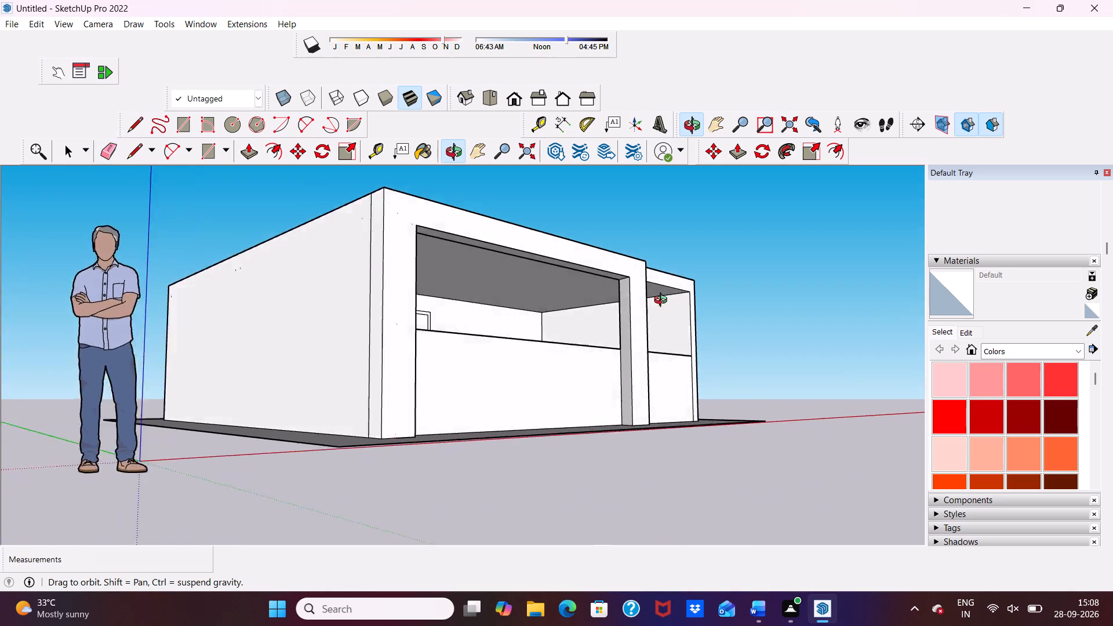
middle_drag(663, 301, 410, 350)
middle_drag(422, 321, 556, 316)
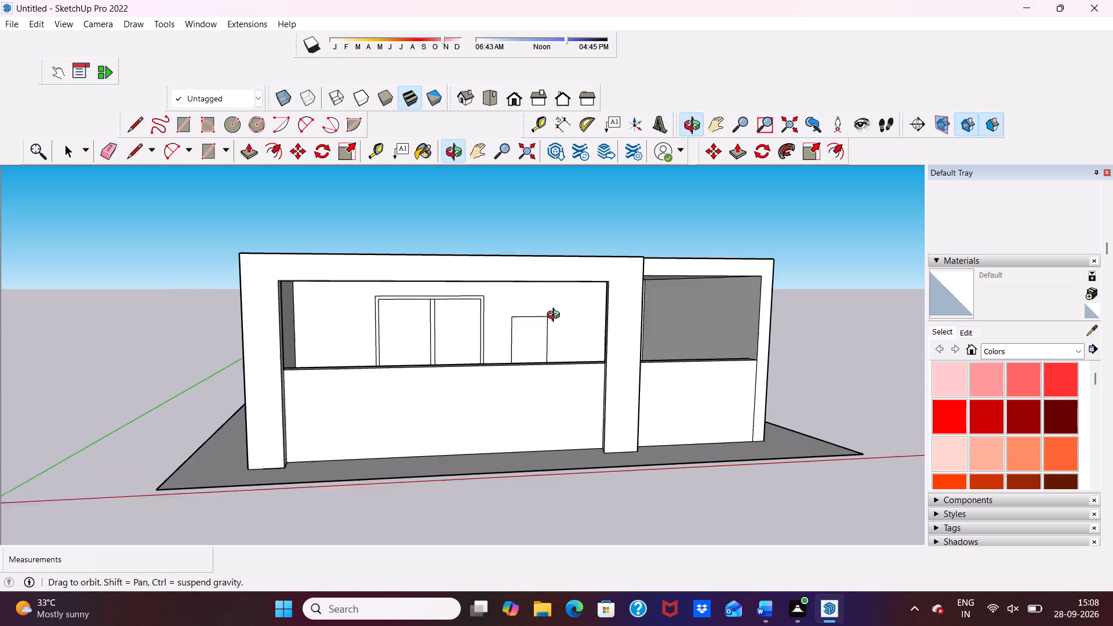
middle_drag(556, 316, 559, 318)
key(space)
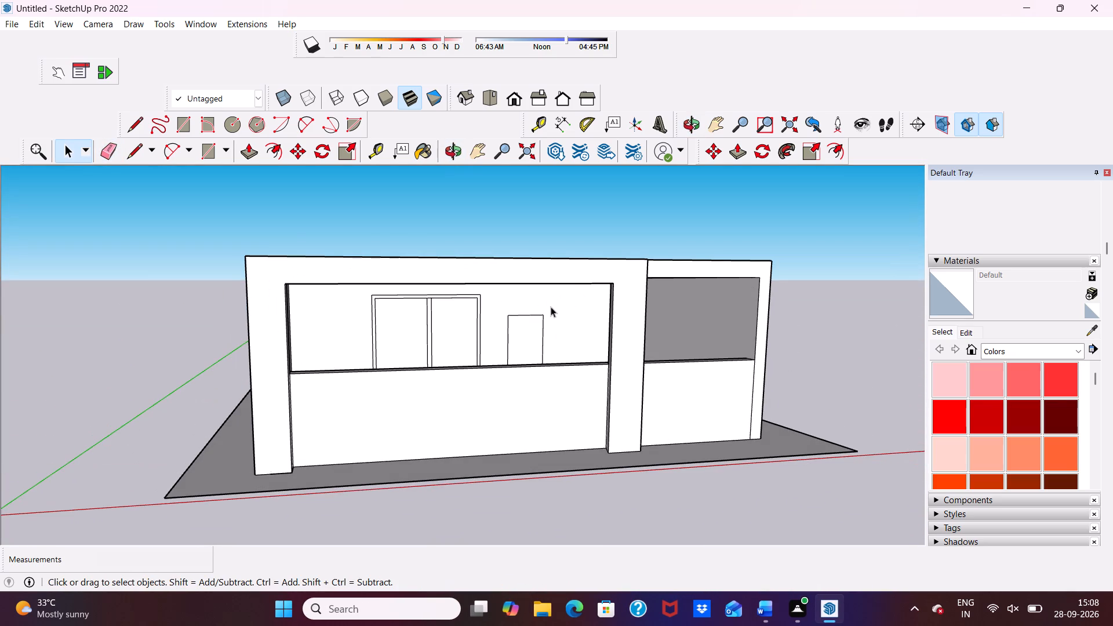
scroll(475, 335, up, 3)
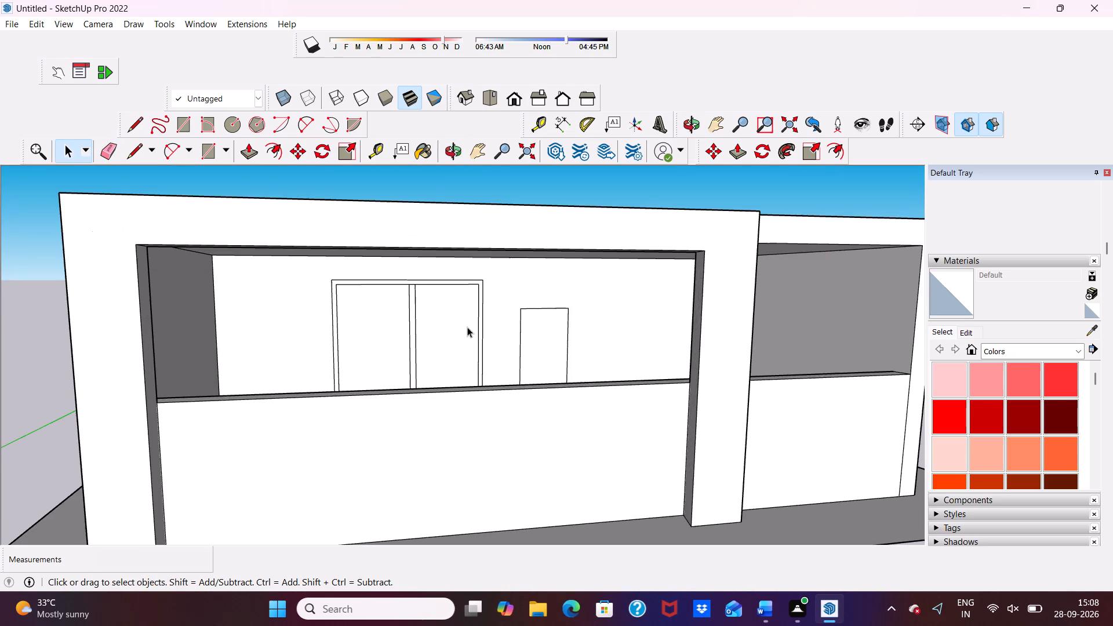
scroll(460, 321, down, 1)
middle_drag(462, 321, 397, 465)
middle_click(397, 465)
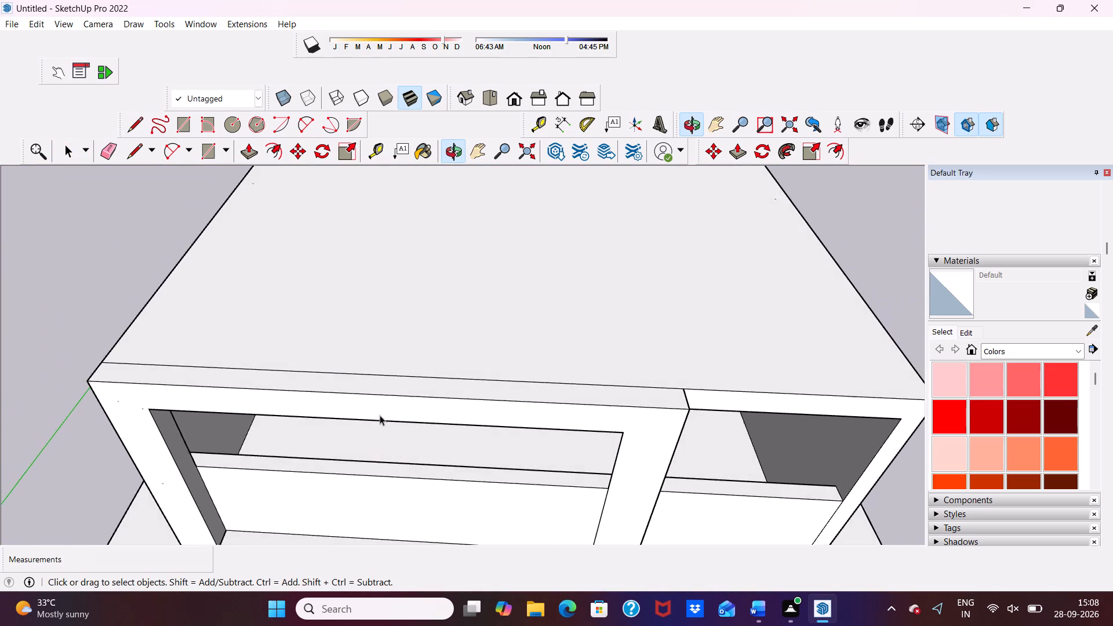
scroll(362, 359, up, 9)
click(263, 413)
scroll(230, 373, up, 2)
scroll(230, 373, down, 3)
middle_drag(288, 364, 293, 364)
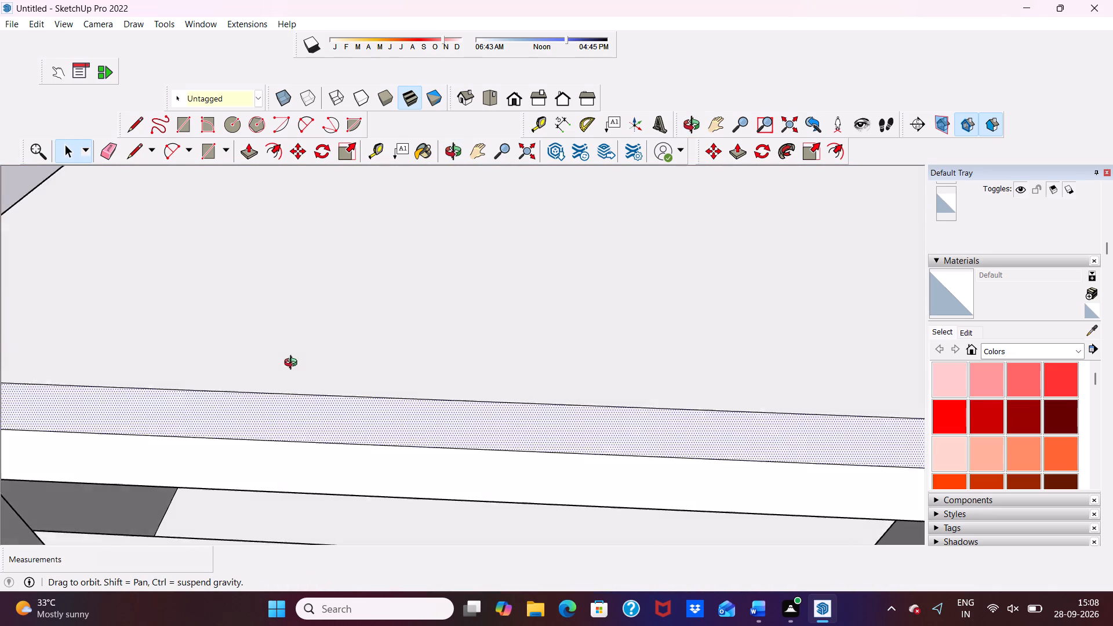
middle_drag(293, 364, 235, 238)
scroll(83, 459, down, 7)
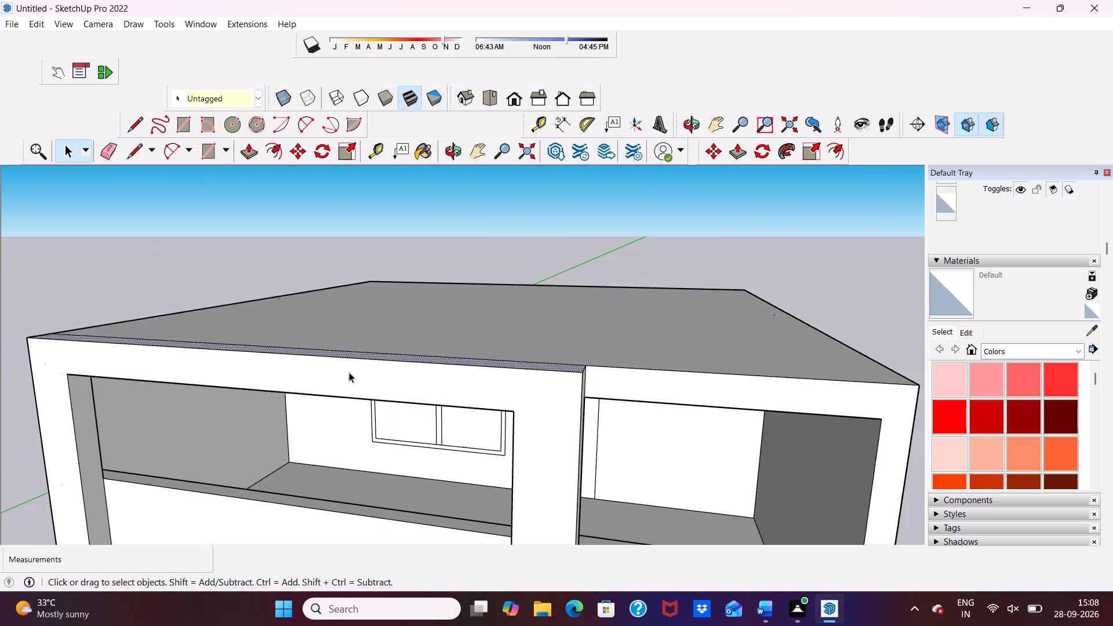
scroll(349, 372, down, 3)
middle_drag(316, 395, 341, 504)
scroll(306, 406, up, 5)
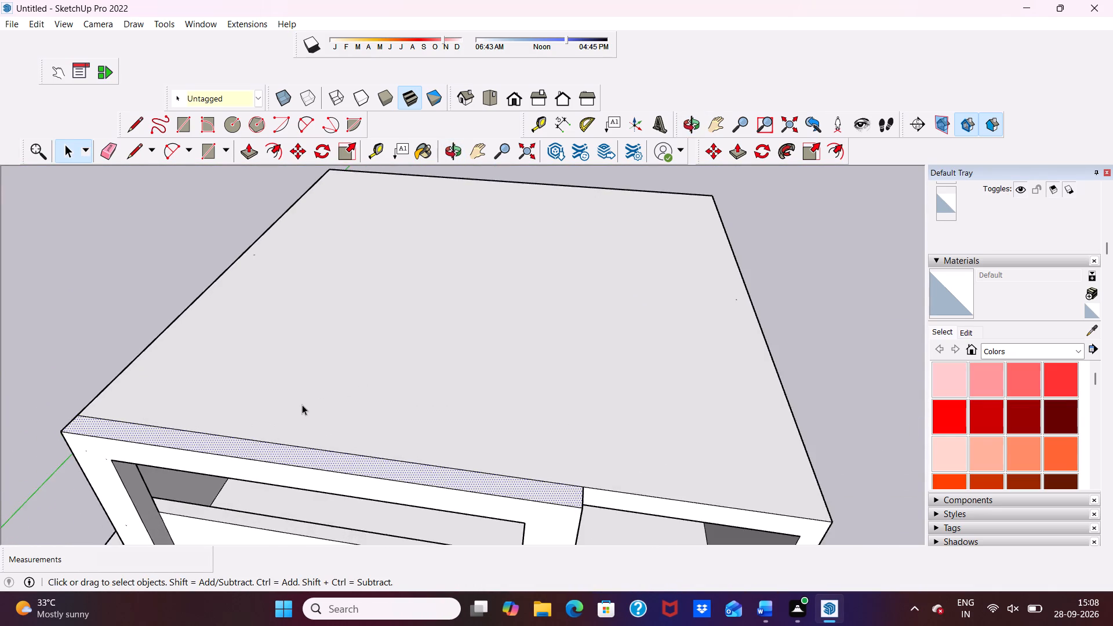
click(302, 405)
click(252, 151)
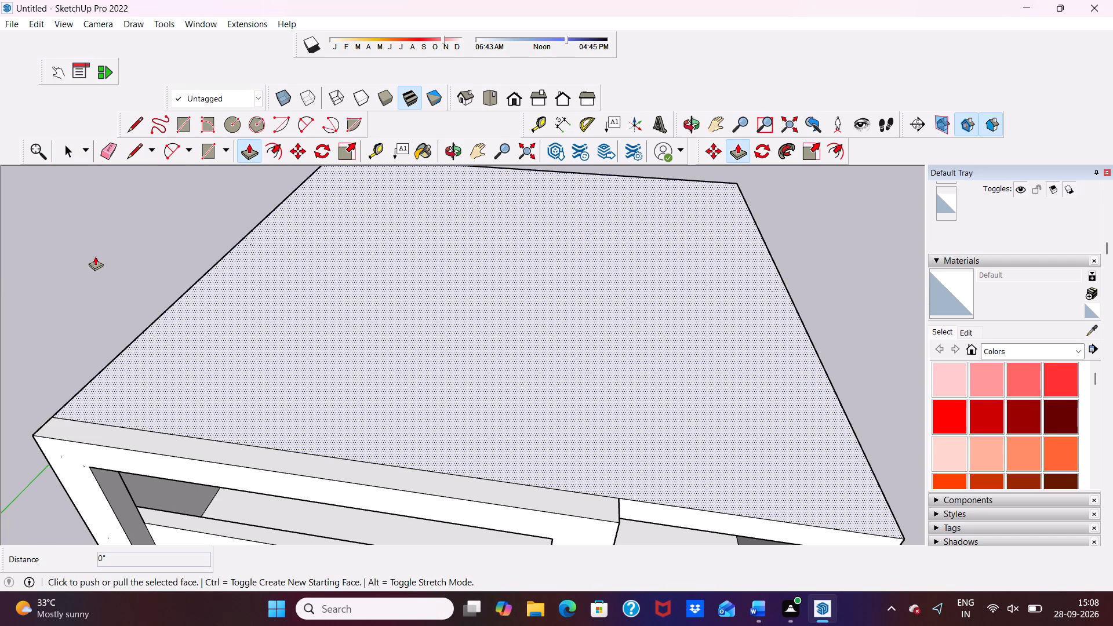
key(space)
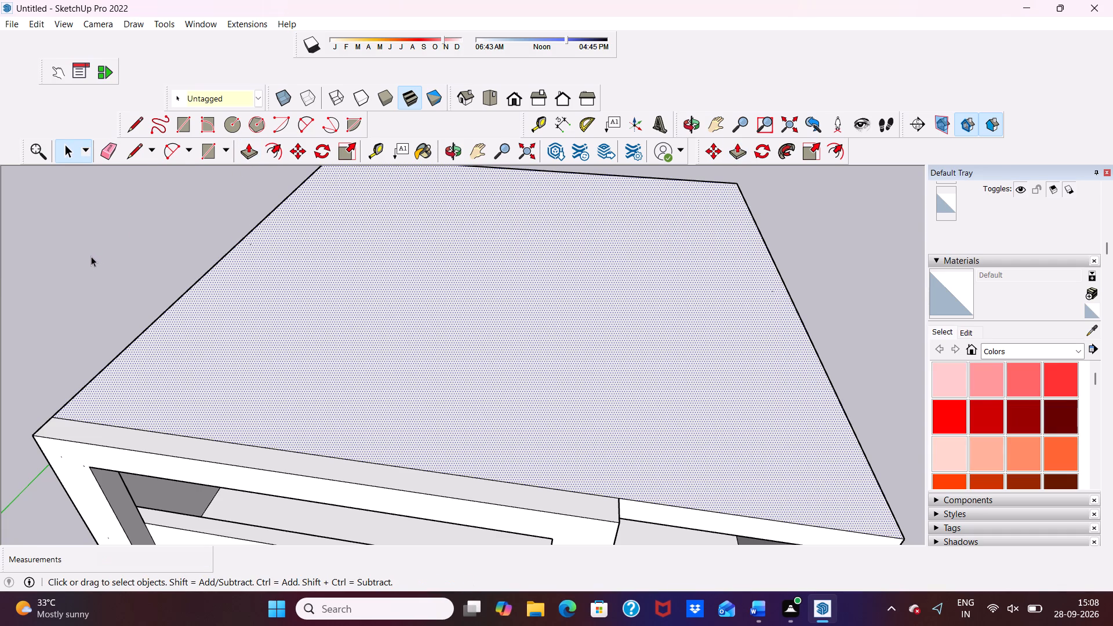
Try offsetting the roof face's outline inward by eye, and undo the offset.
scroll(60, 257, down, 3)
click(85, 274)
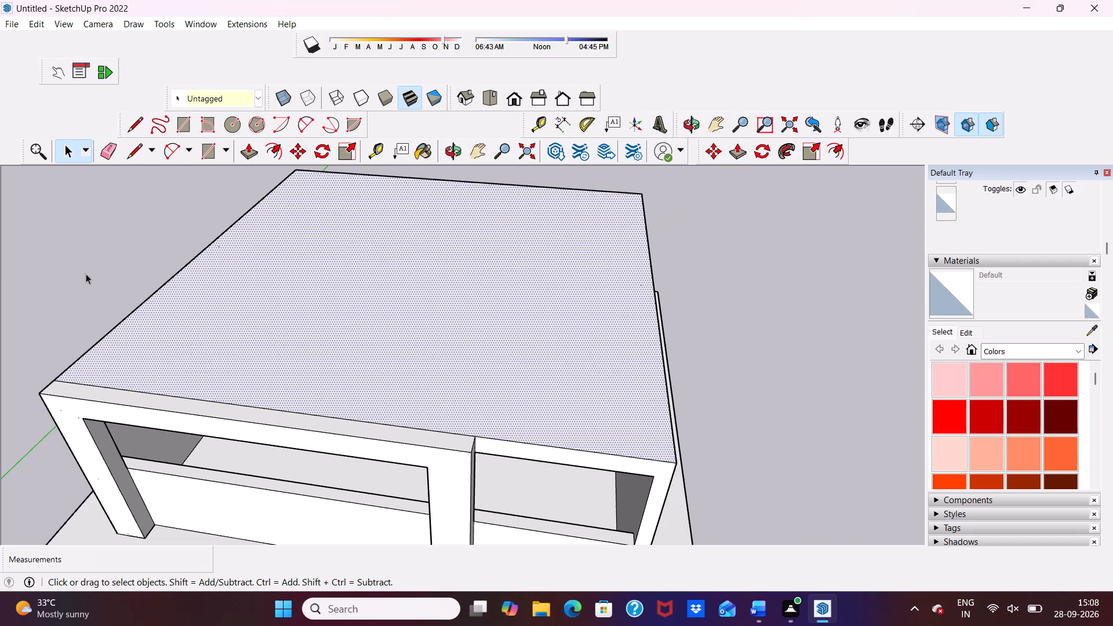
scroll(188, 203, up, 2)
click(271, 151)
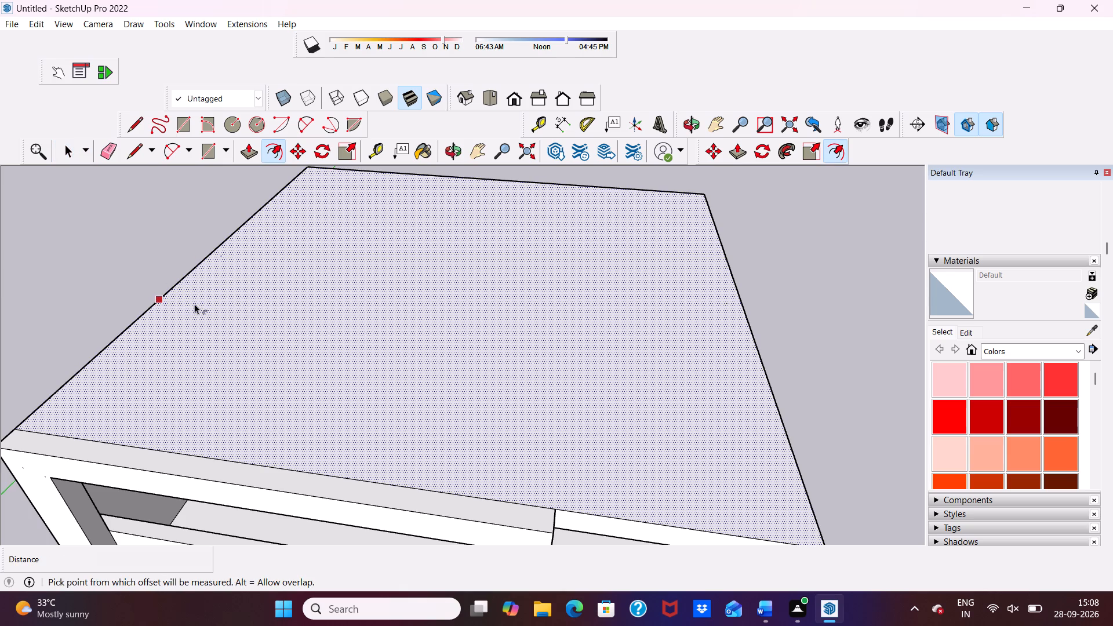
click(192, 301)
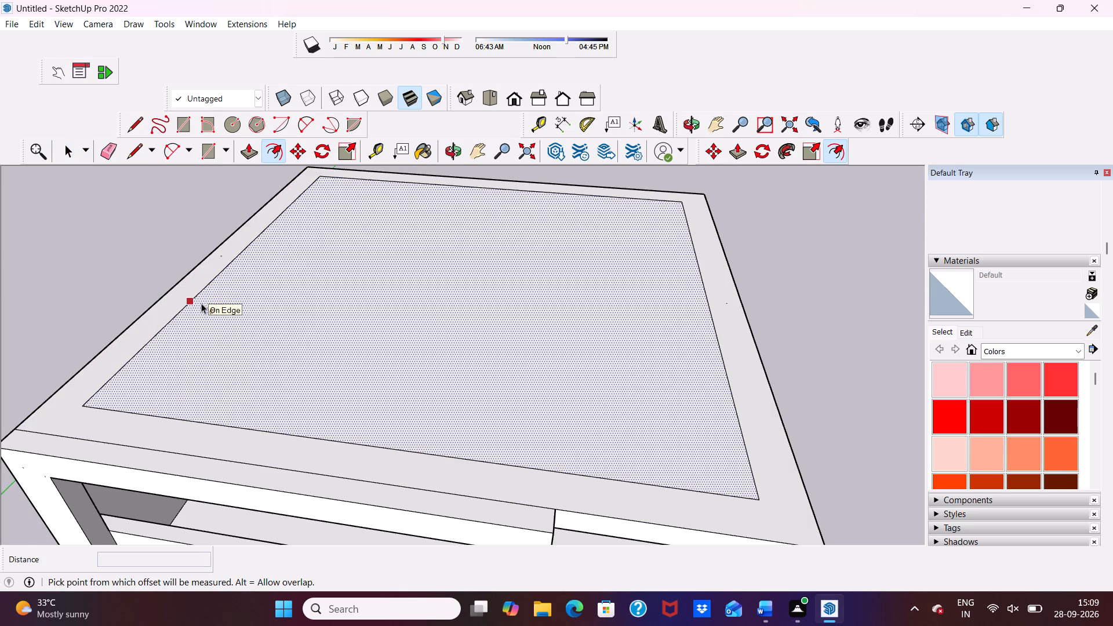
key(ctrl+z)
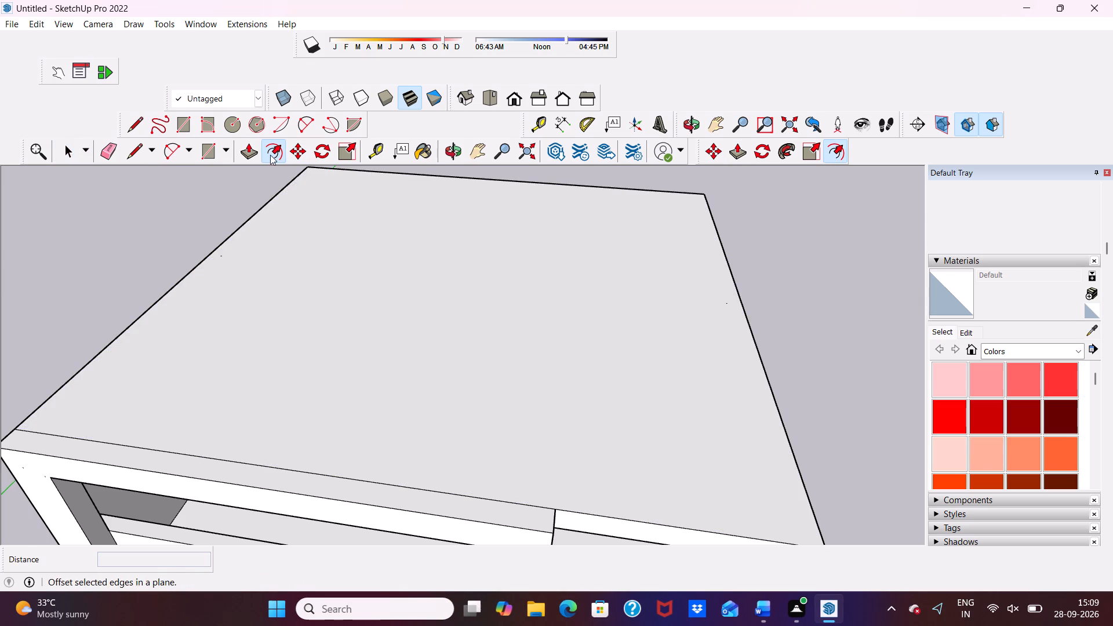
Offset the outline of the roof's top face inward by 9".
click(269, 152)
click(236, 264)
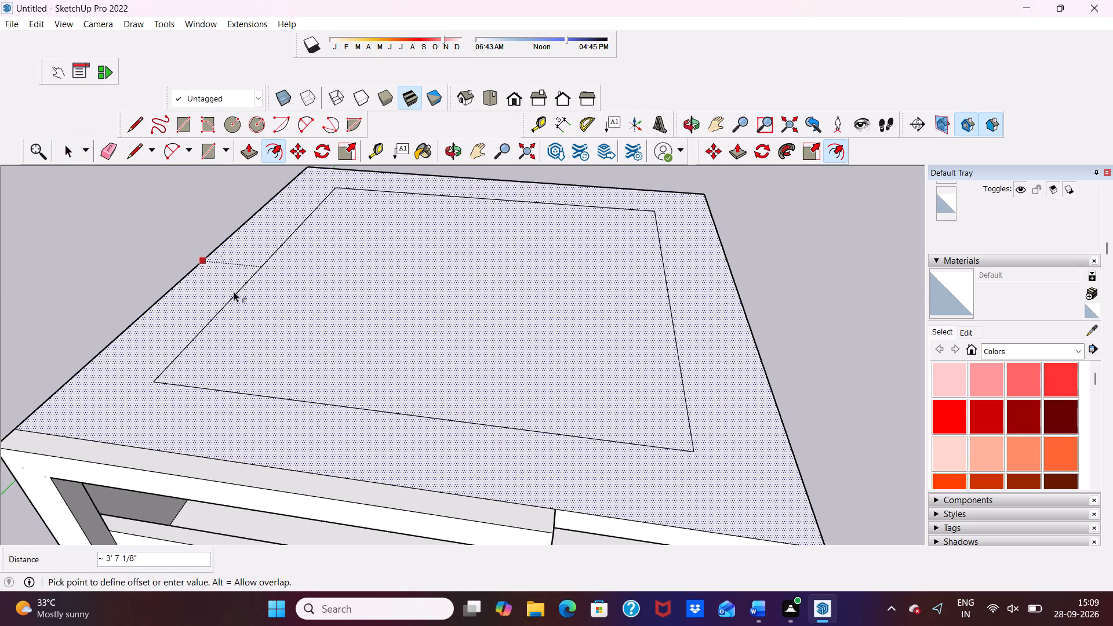
text(9")
key(Return)
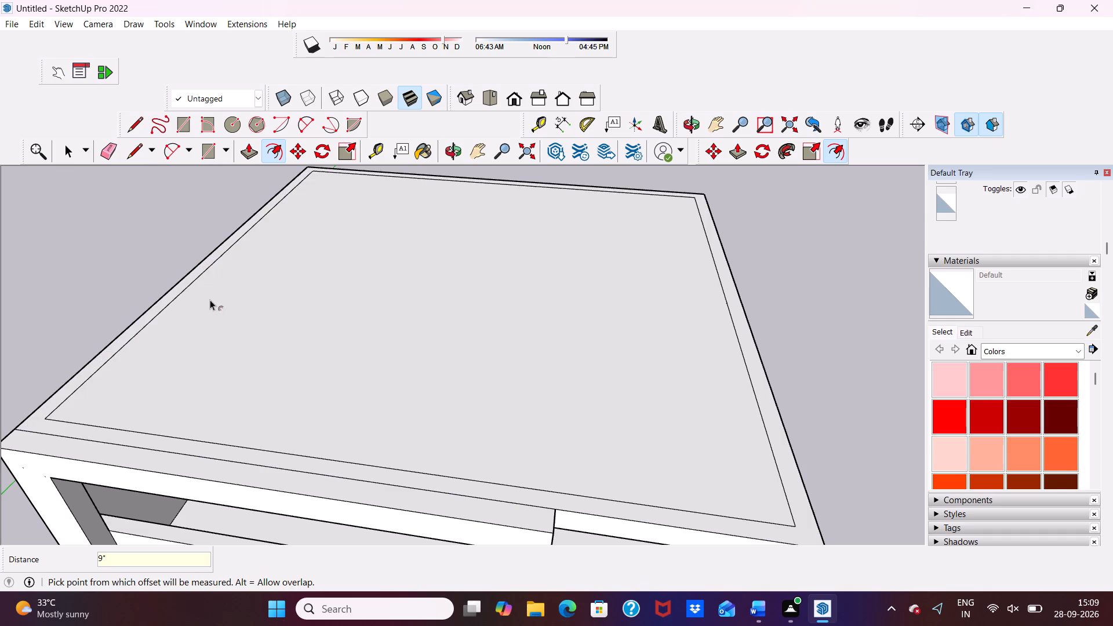
scroll(227, 314, down, 6)
key(space)
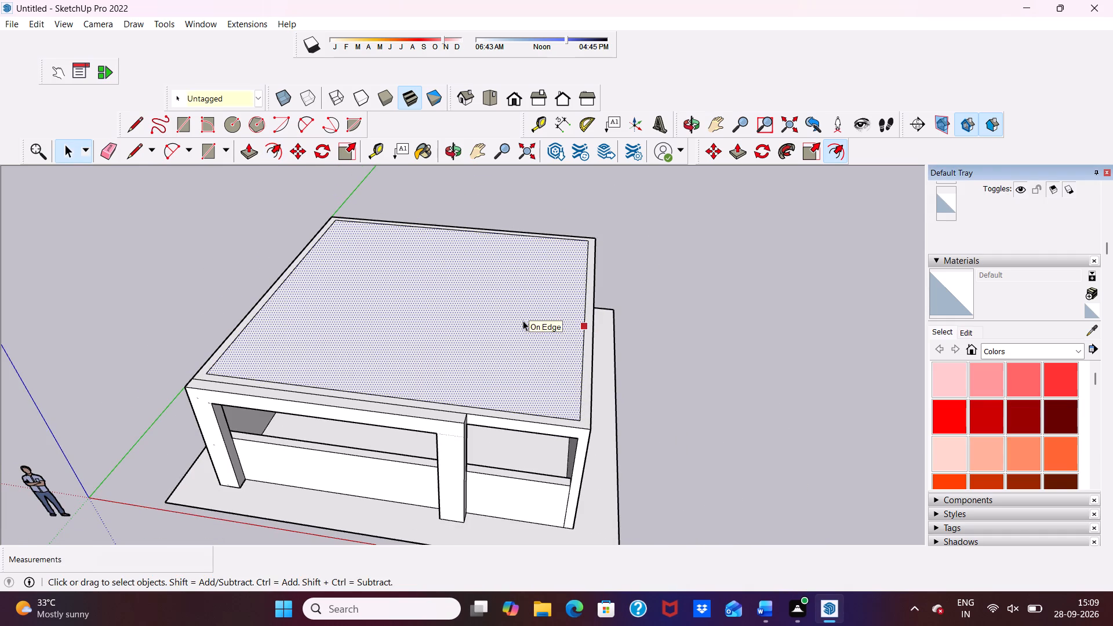
click(740, 293)
Push/Pull the 9" border strip around the roof's edge up 5' to form the parapet.
scroll(396, 420, up, 5)
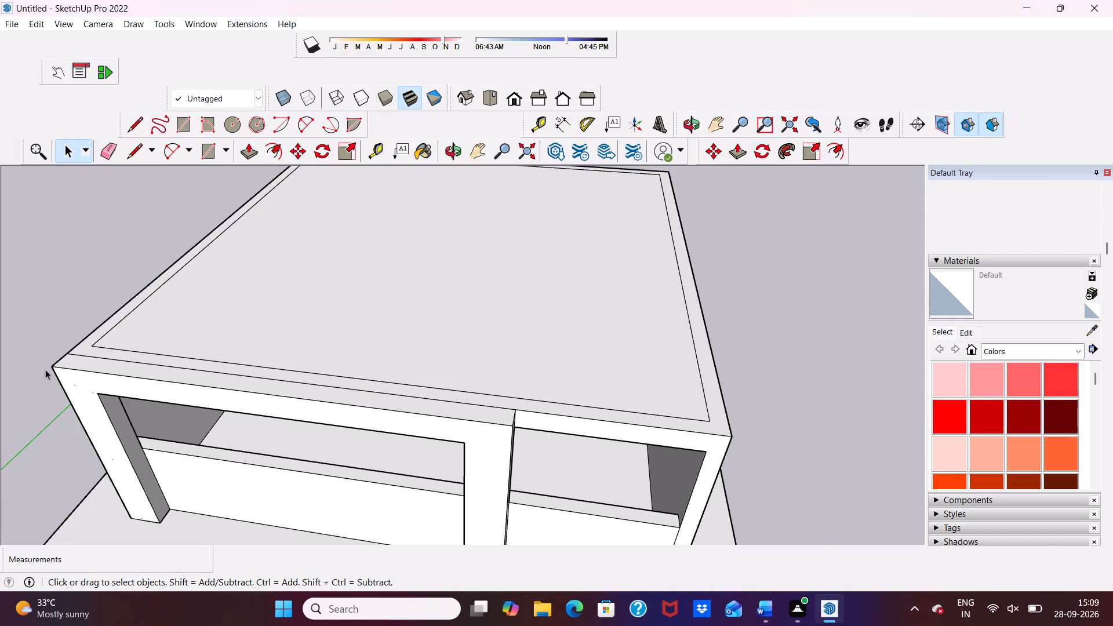
click(86, 347)
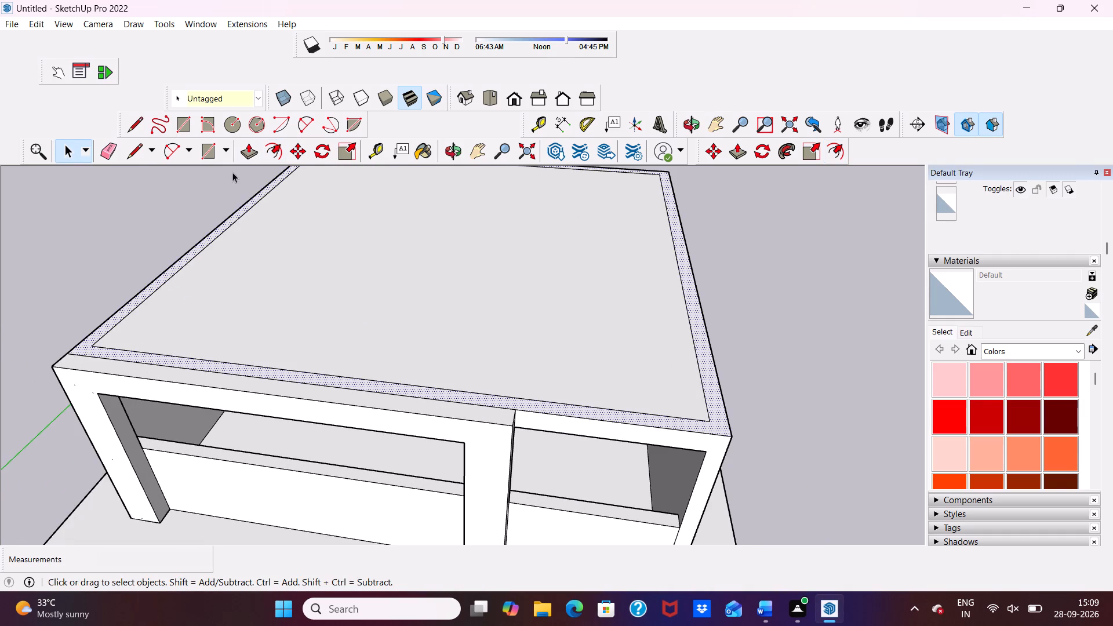
click(247, 147)
scroll(239, 361, up, 3)
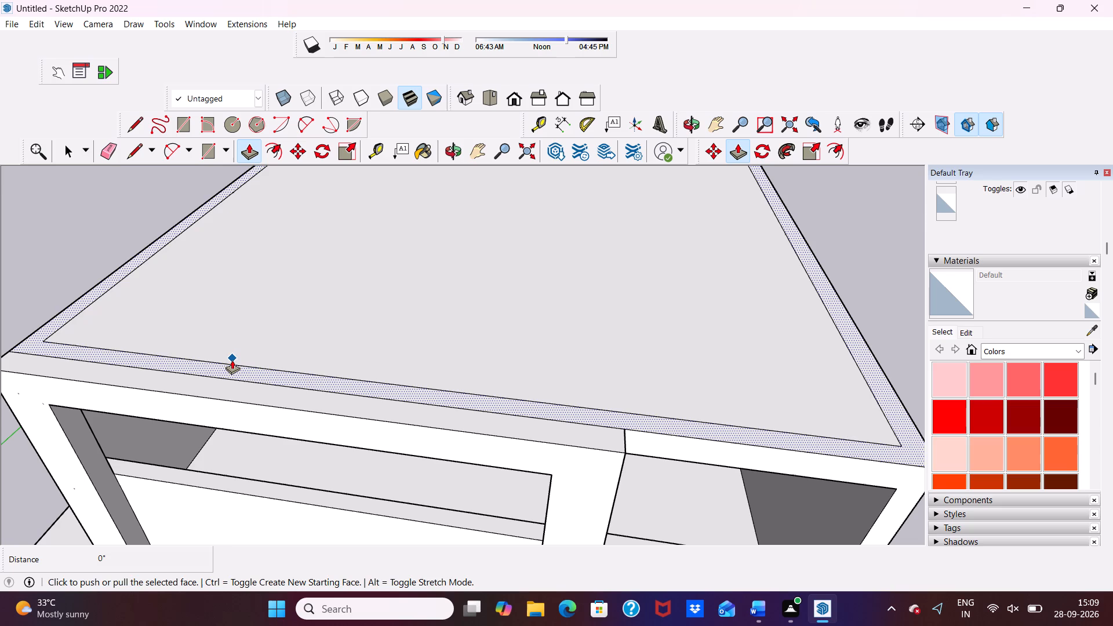
click(231, 362)
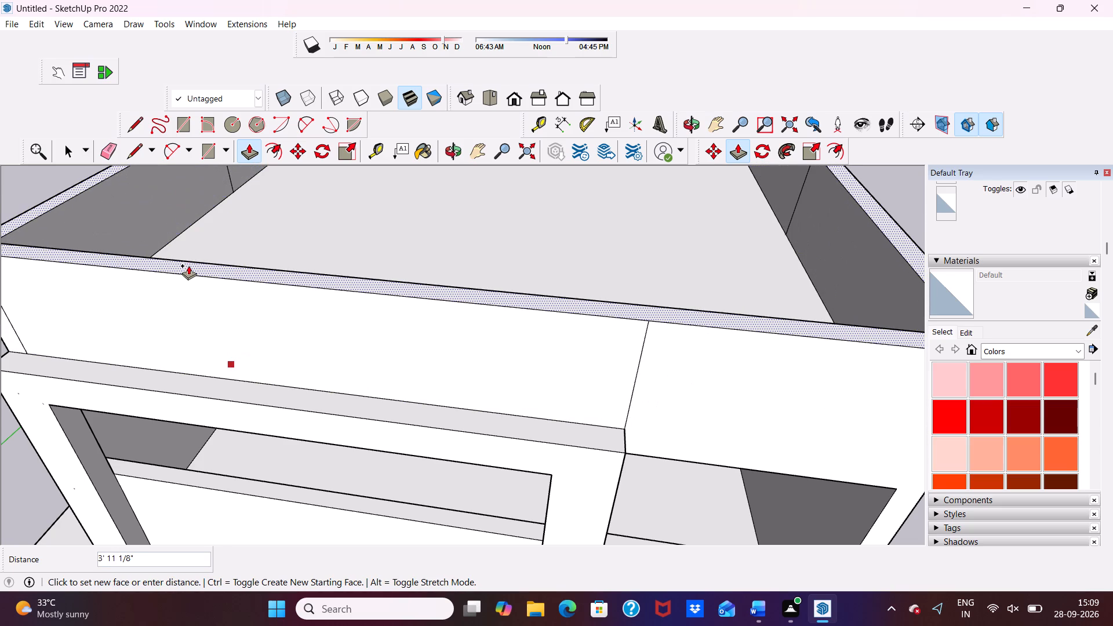
text(5')
key(Return)
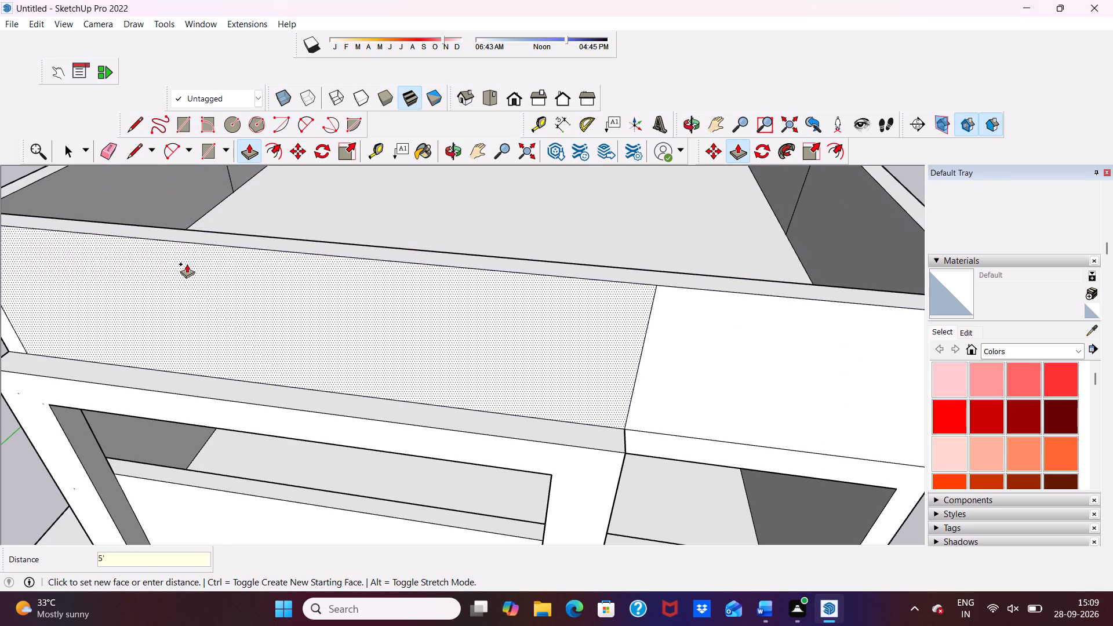
scroll(234, 199, down, 4)
middle_drag(319, 304, 323, 295)
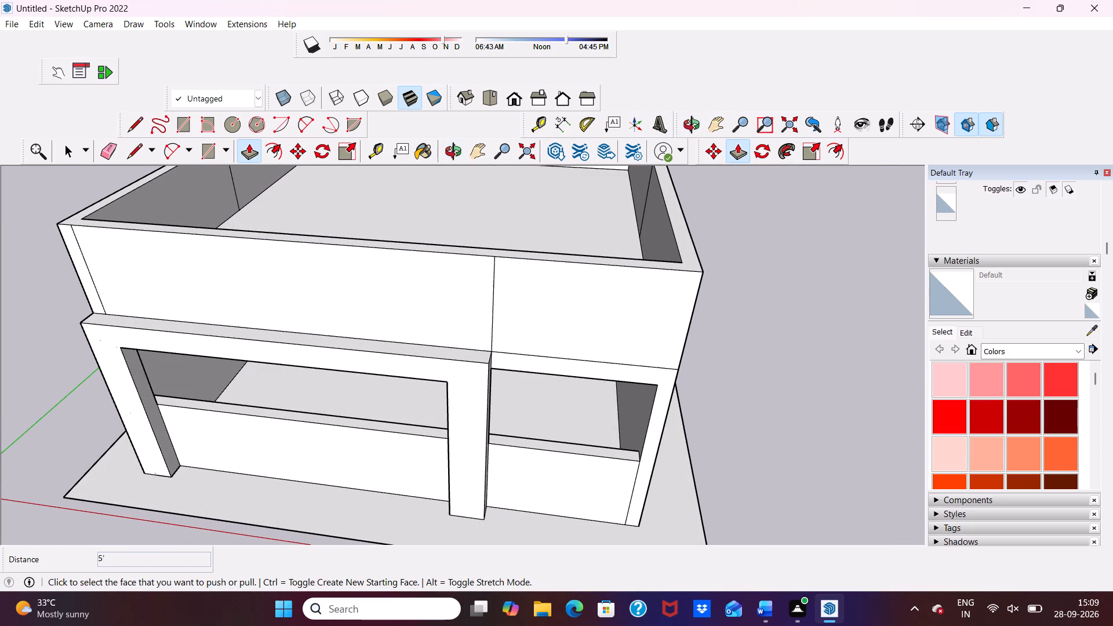
key(space)
Erase the two vertical seam lines on the front parapet's outer face.
scroll(323, 624, down, 6)
scroll(497, 534, down, 2)
scroll(701, 420, down, 1)
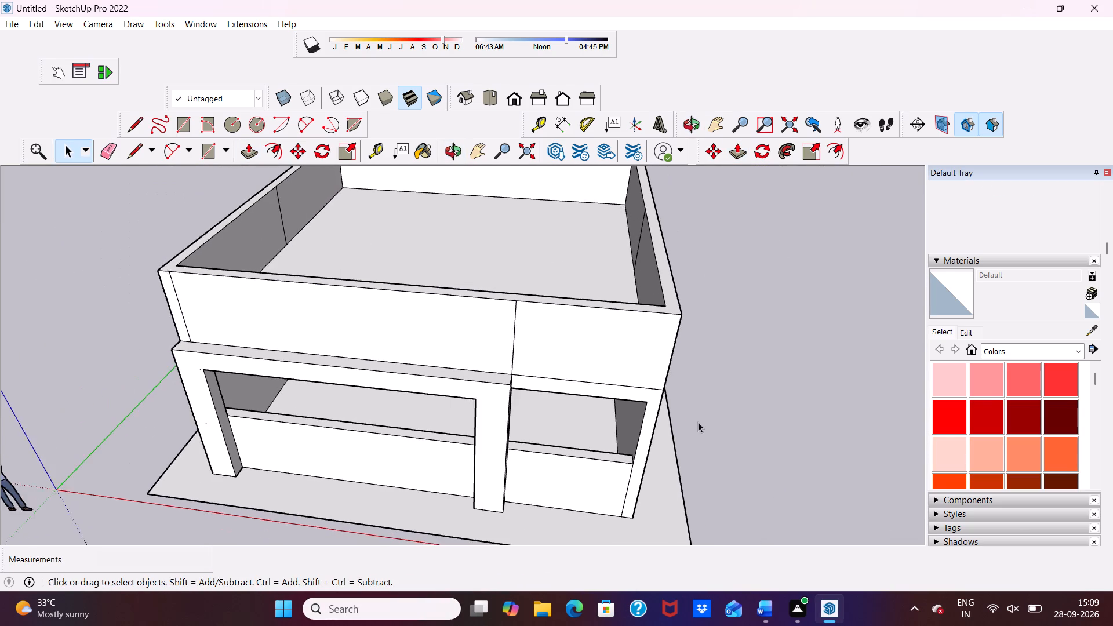
middle_drag(697, 423, 564, 371)
middle_drag(566, 366, 572, 362)
drag(101, 148, 102, 150)
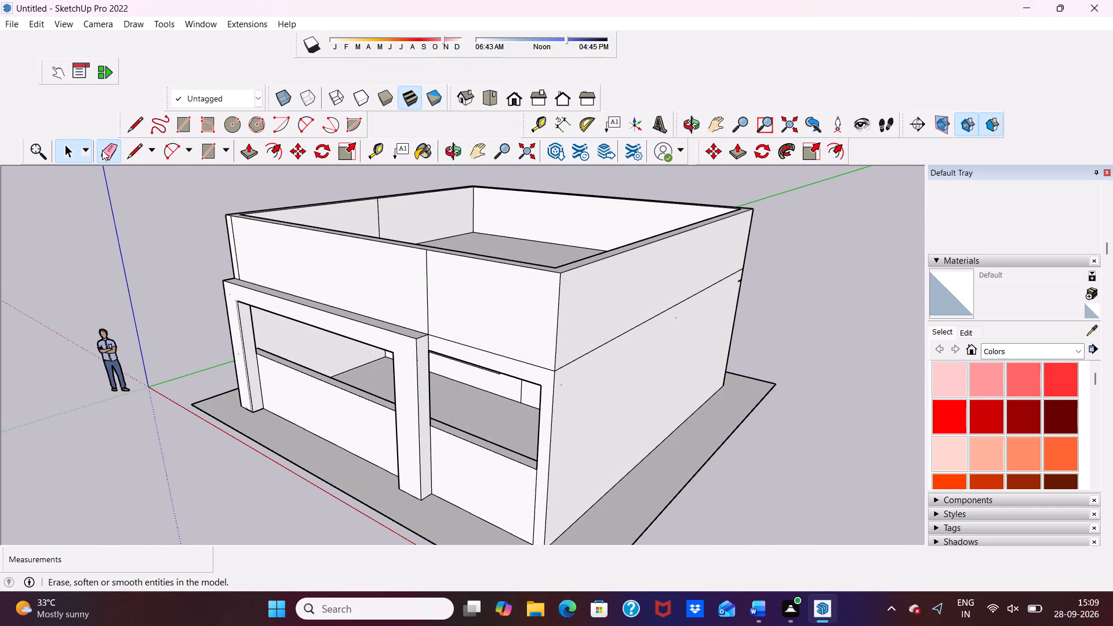
drag(102, 150, 103, 155)
scroll(467, 261, up, 5)
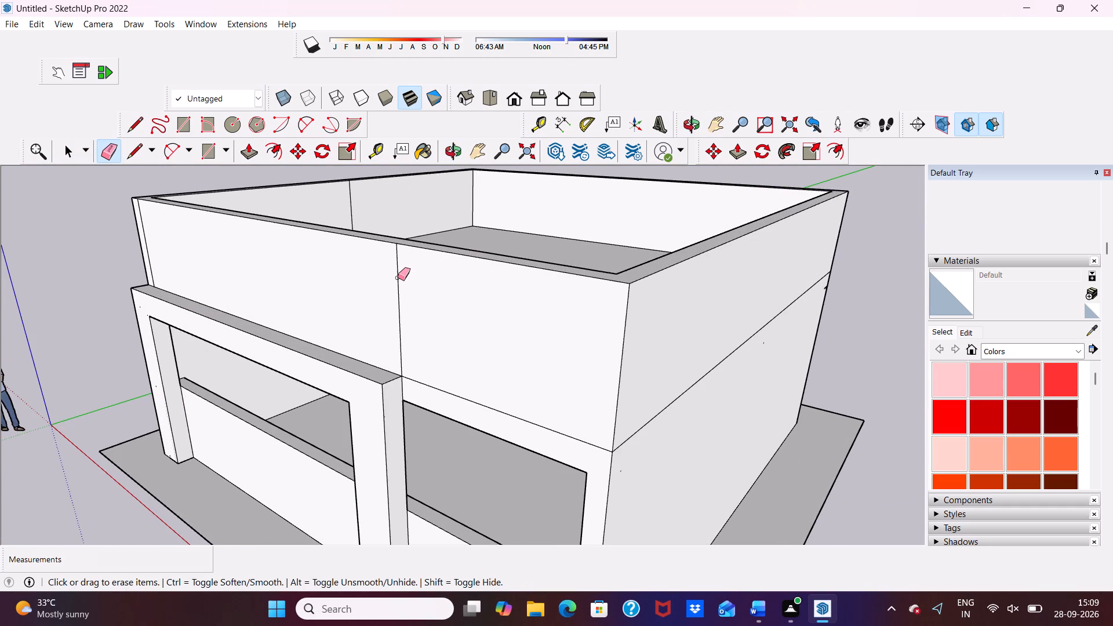
click(397, 277)
scroll(351, 284, down, 5)
middle_drag(380, 301, 608, 270)
scroll(275, 274, up, 5)
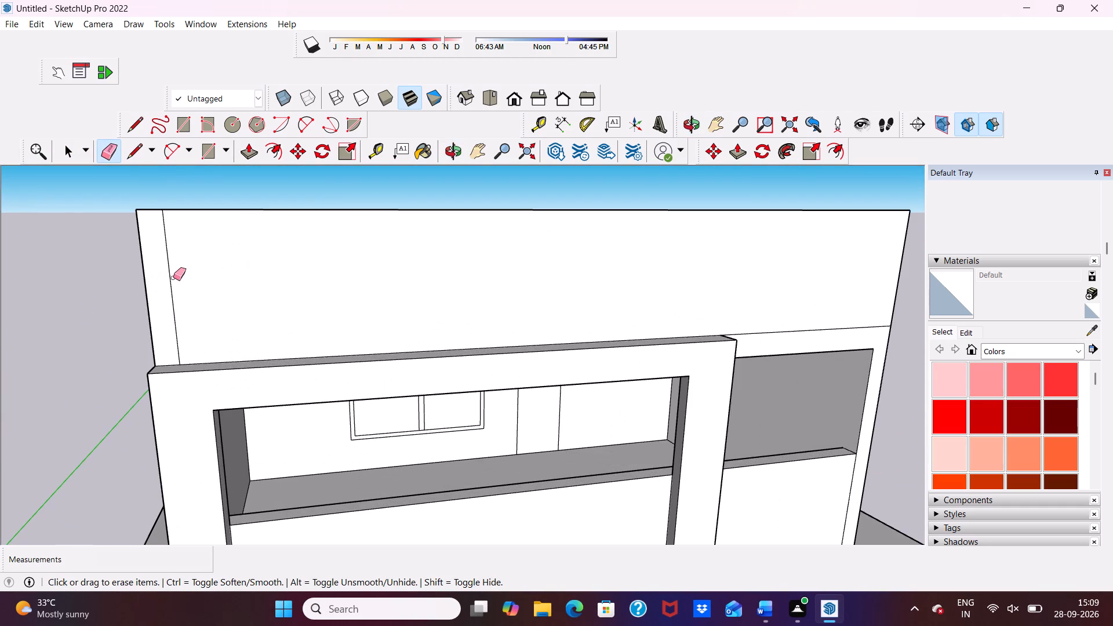
click(170, 276)
Erase the vertical seam lines on the inner faces of the side parapets.
scroll(166, 282, down, 6)
middle_drag(336, 319, 239, 471)
scroll(314, 249, up, 5)
scroll(263, 223, up, 5)
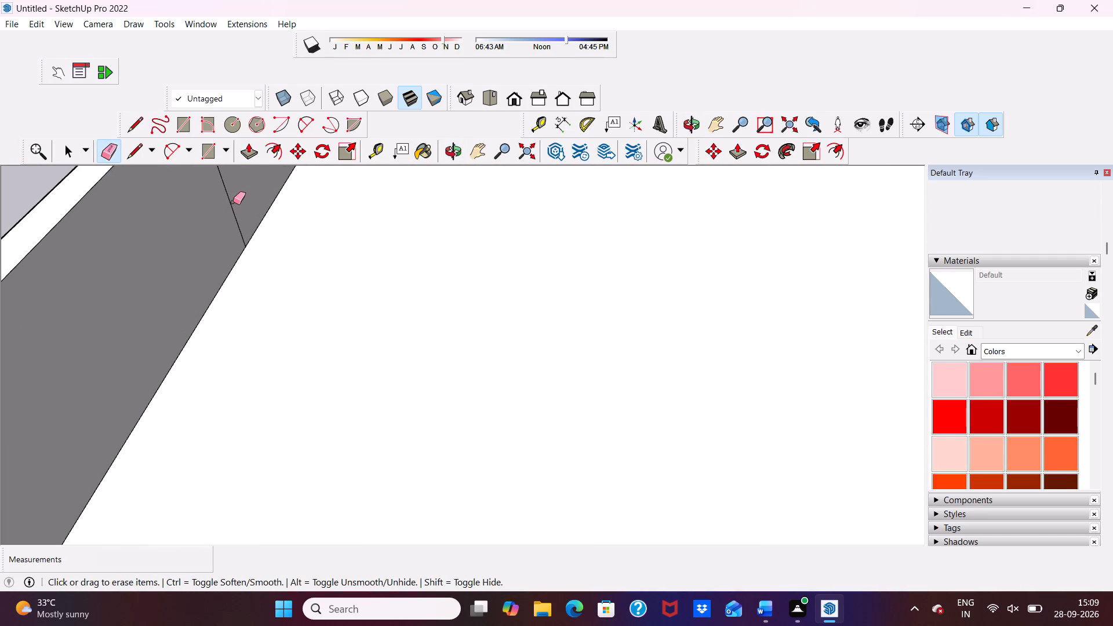
click(233, 201)
click(225, 196)
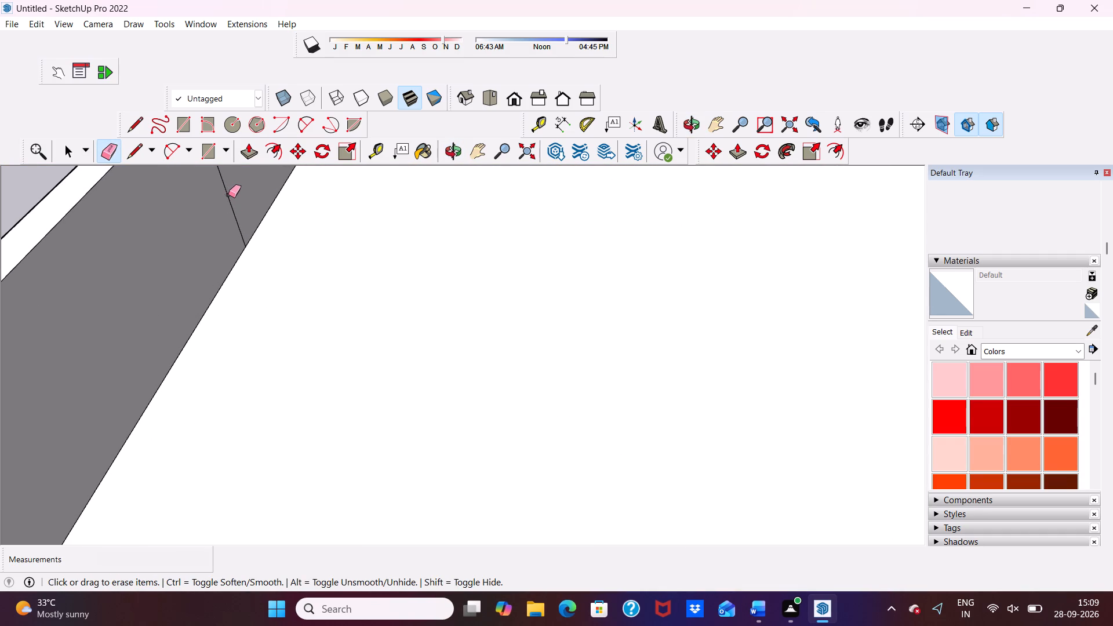
click(228, 194)
scroll(205, 203, down, 11)
middle_drag(401, 328, 590, 289)
scroll(580, 257, up, 6)
click(574, 192)
Erase the horizontal seam below the parapet on the front beside the projecting frame and on the adjoining side wall.
scroll(554, 199, down, 6)
middle_drag(593, 283, 479, 248)
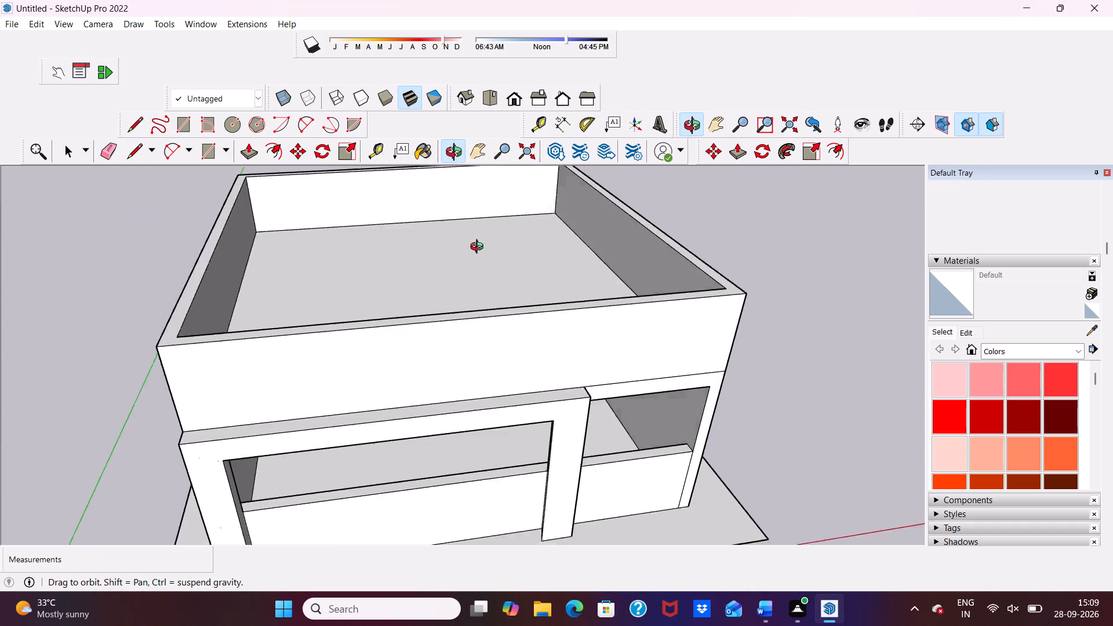
middle_drag(479, 248, 385, 167)
scroll(528, 271, up, 5)
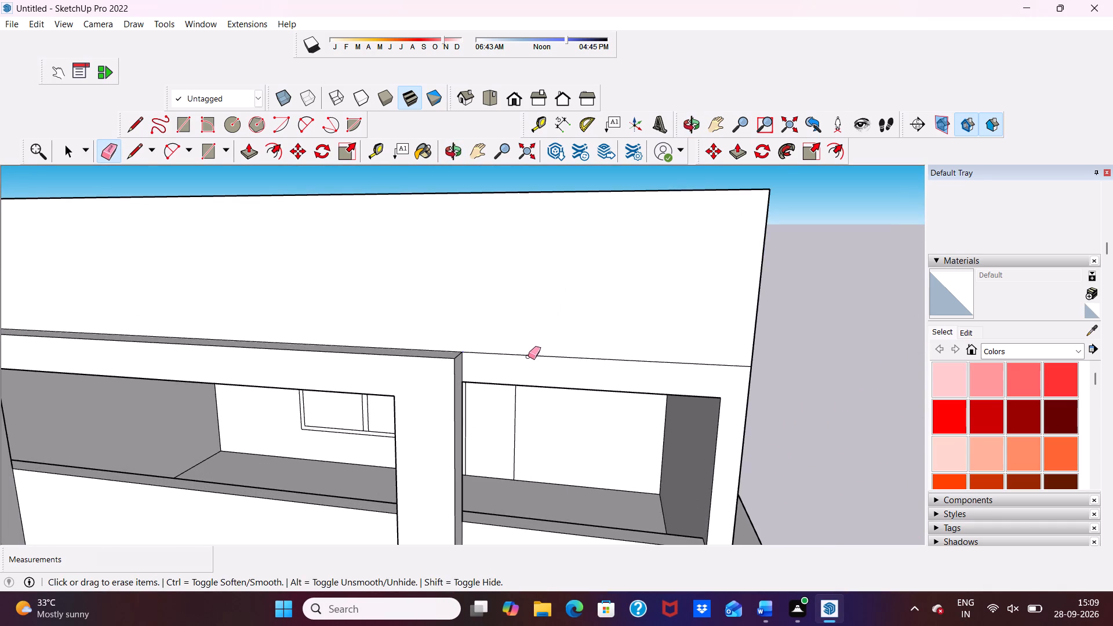
click(528, 356)
scroll(541, 340, down, 5)
middle_drag(579, 347, 263, 352)
scroll(362, 342, up, 2)
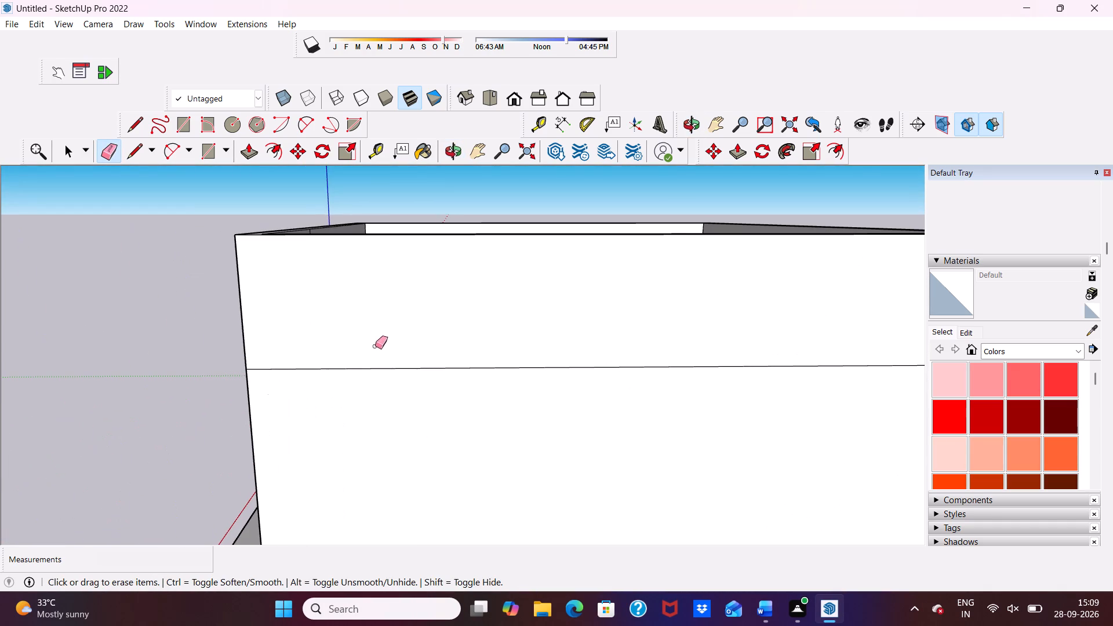
click(367, 367)
Erase the rear wall's horizontal seam and the narrow strip's outline at its upper corner.
scroll(331, 335, down, 10)
middle_drag(470, 354, 138, 337)
scroll(463, 349, up, 5)
scroll(321, 326, up, 3)
click(318, 327)
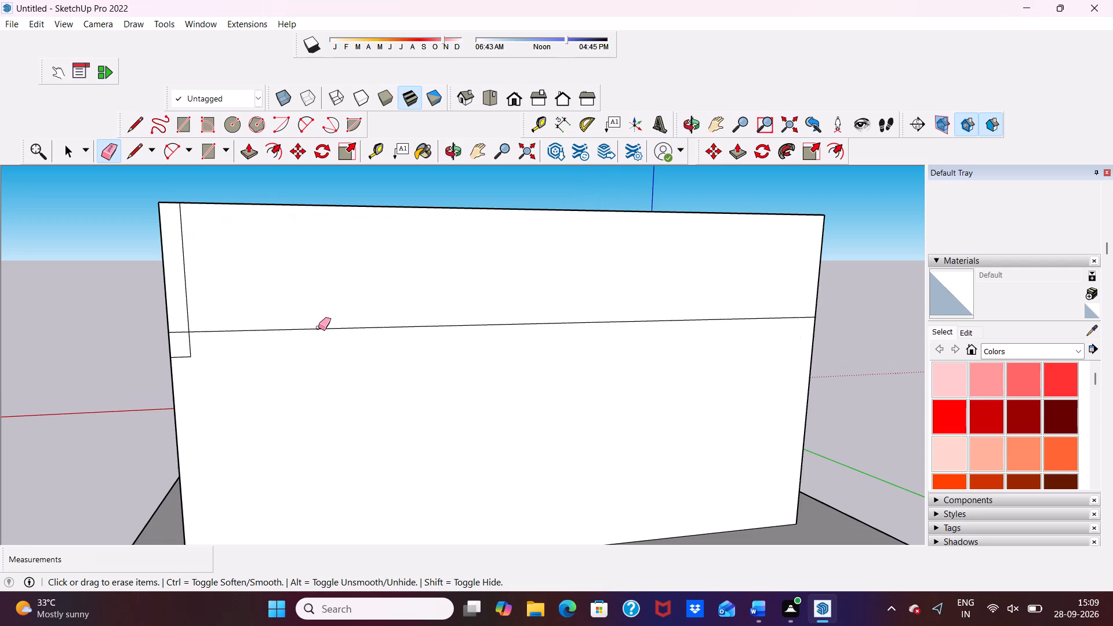
click(318, 329)
scroll(150, 364, up, 5)
drag(219, 297, 228, 351)
scroll(223, 314, up, 1)
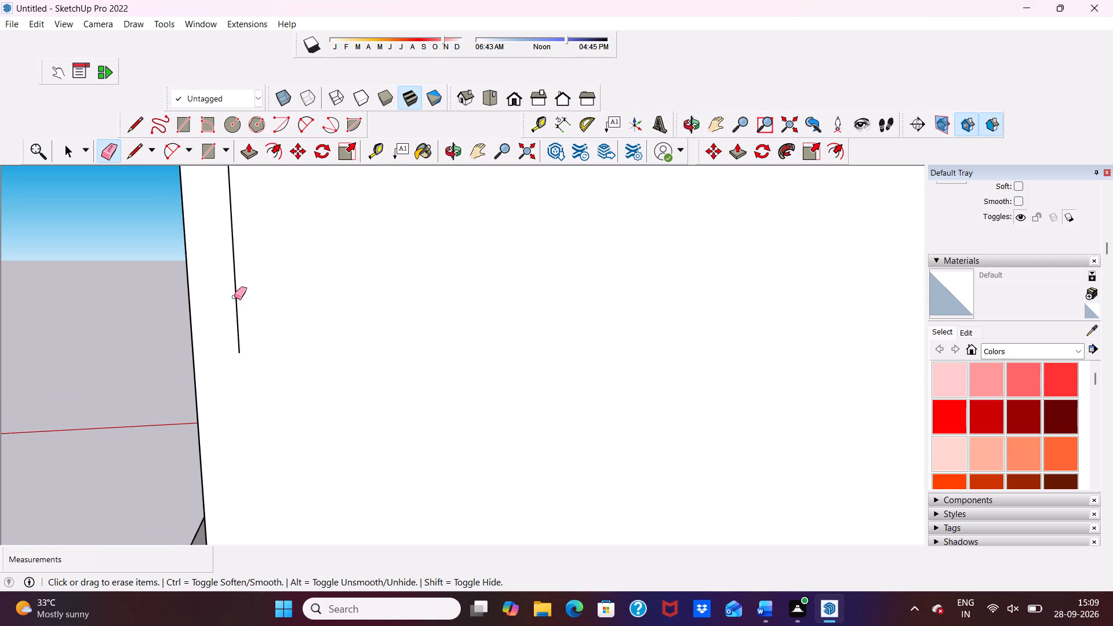
click(234, 297)
click(237, 291)
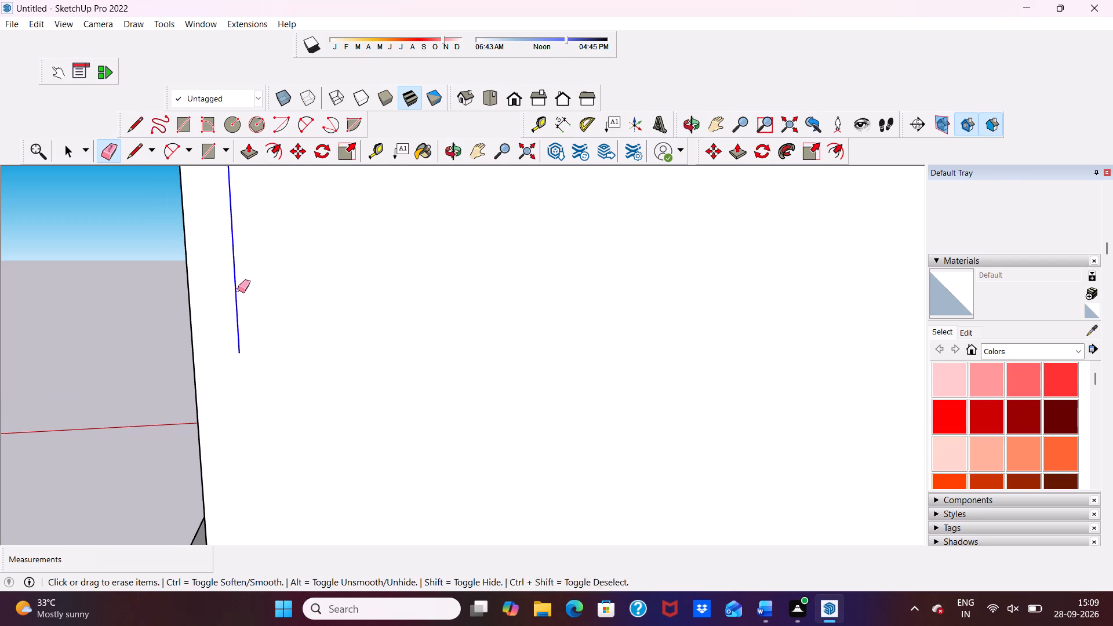
Erase the vertical seam line on the inner face of the front parapet.
scroll(214, 292, down, 18)
middle_drag(269, 347, 0, 491)
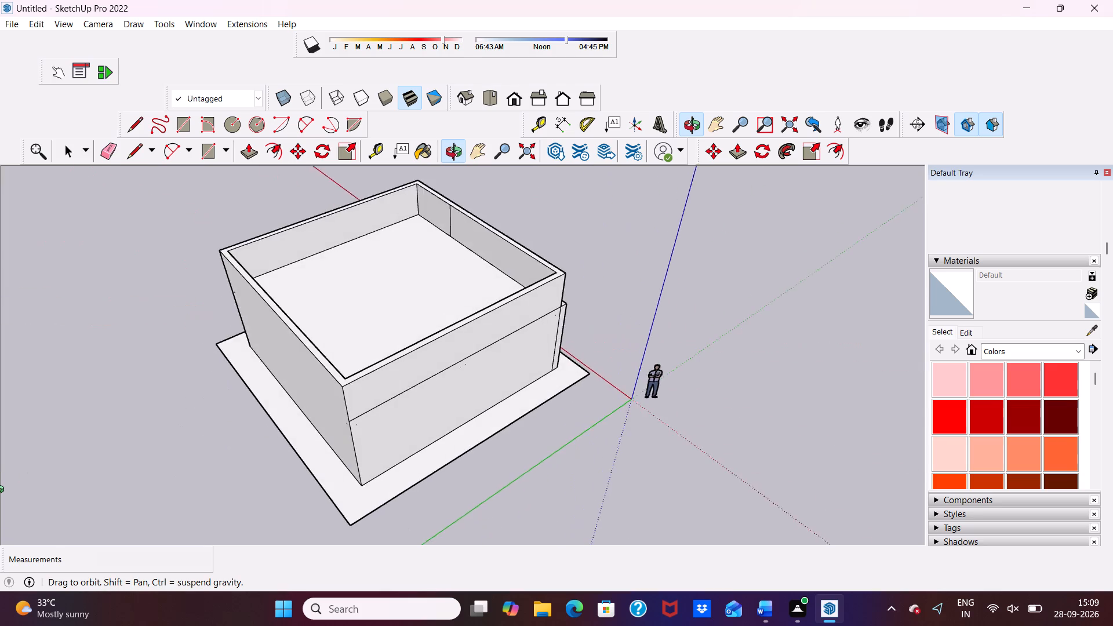
middle_drag(0, 491, 8, 479)
scroll(368, 267, up, 4)
scroll(441, 213, up, 5)
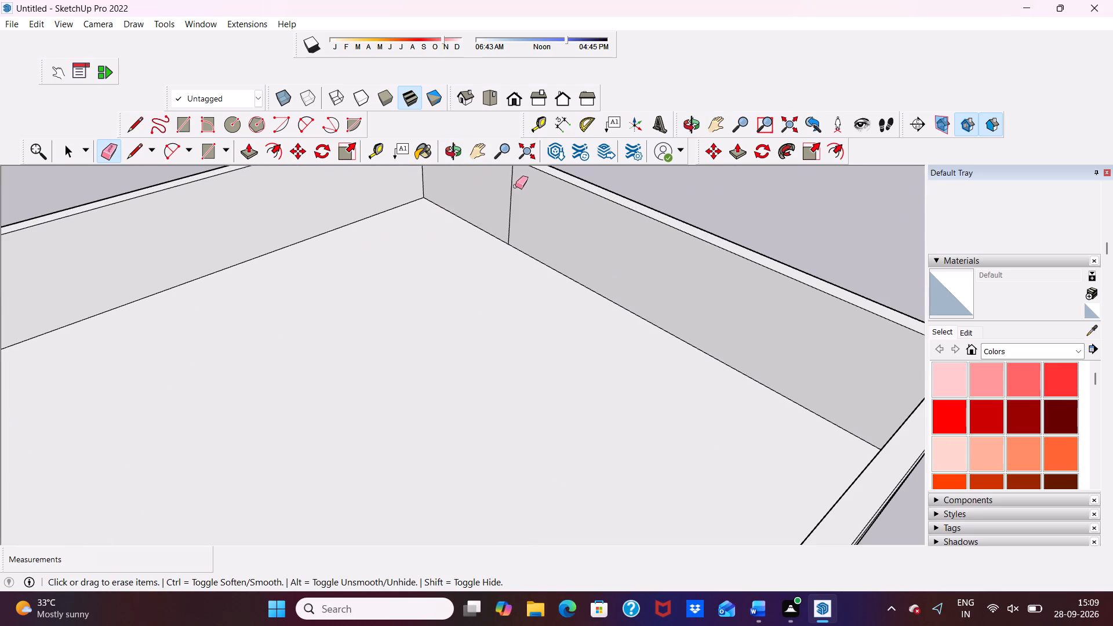
click(510, 187)
Examine the parapet's inner faces, the front elevation and the frame-side wall from several angles for leftover lines.
scroll(575, 191, down, 2)
scroll(582, 212, up, 1)
scroll(576, 241, down, 1)
middle_drag(579, 263, 329, 387)
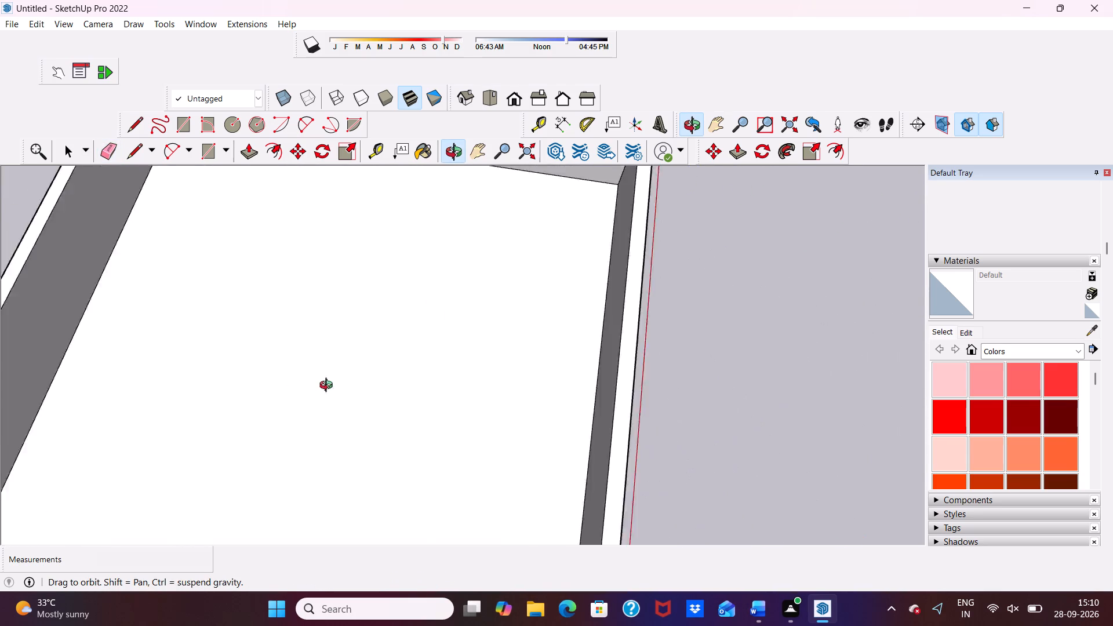
middle_drag(329, 387, 291, 387)
middle_click(291, 386)
scroll(628, 276, up, 5)
scroll(559, 263, down, 6)
middle_drag(602, 280, 406, 160)
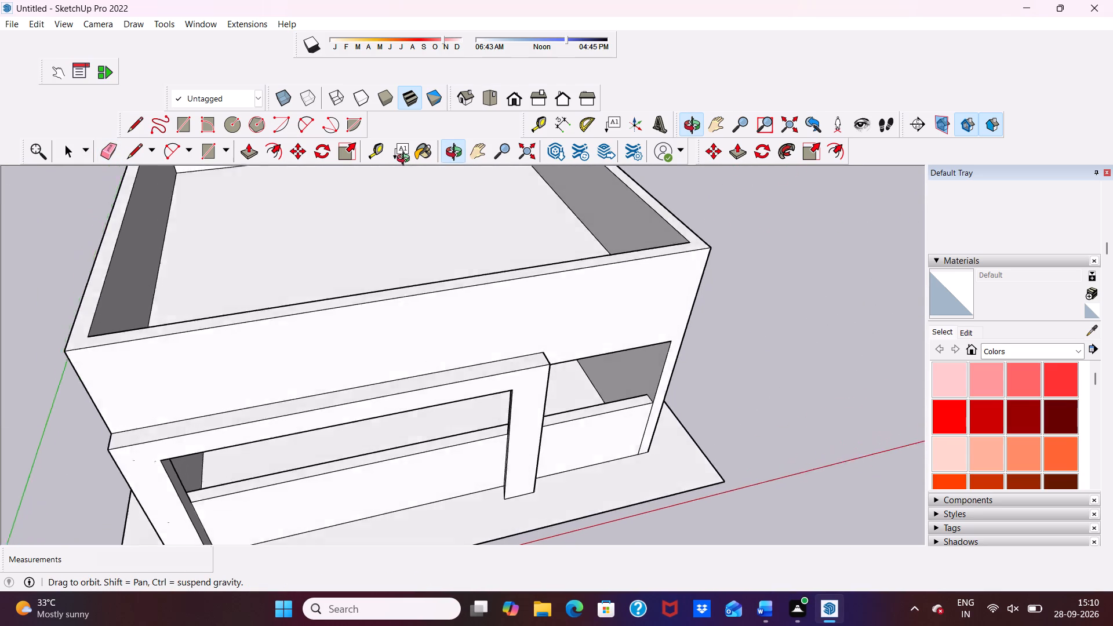
middle_drag(406, 160, 394, 133)
middle_drag(339, 217, 337, 209)
scroll(314, 259, down, 3)
scroll(339, 286, up, 1)
scroll(359, 292, down, 2)
middle_drag(386, 318, 381, 311)
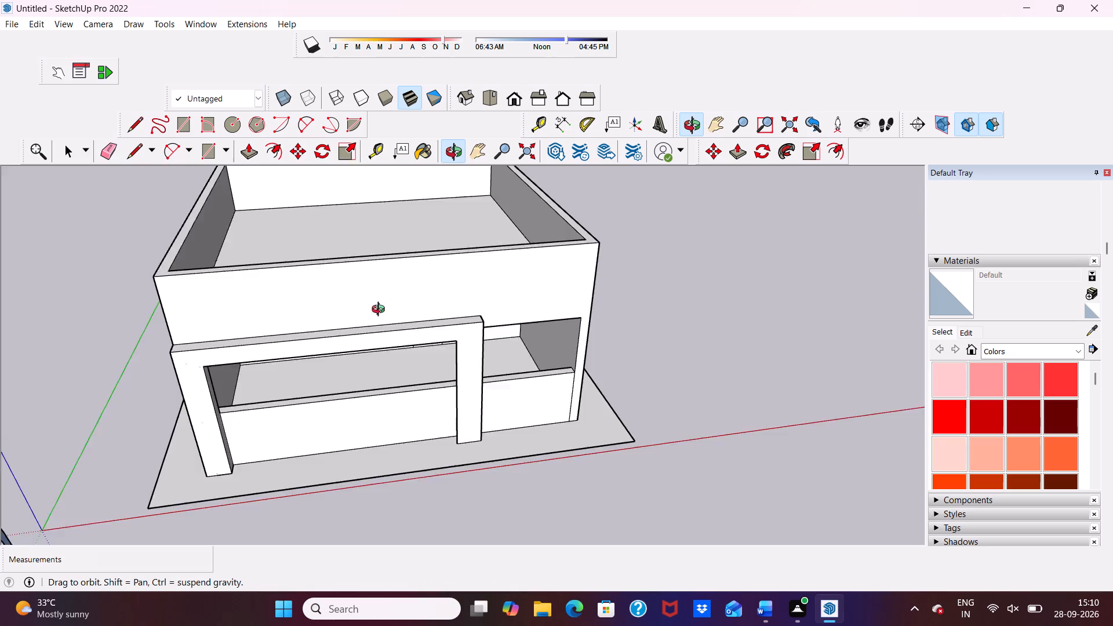
middle_drag(381, 311, 348, 190)
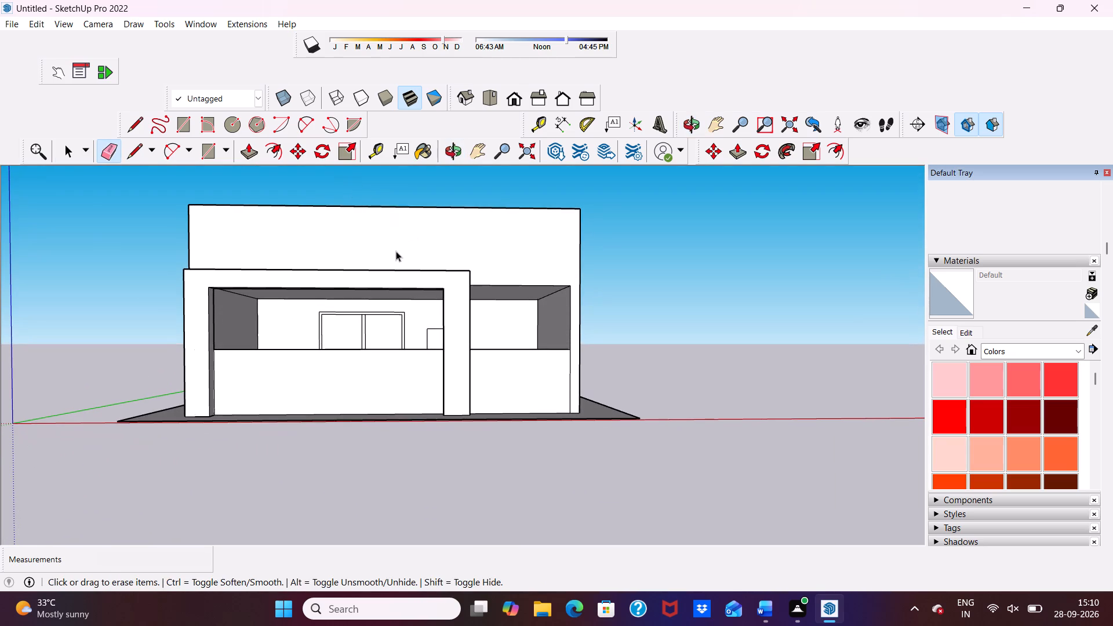
key(space)
scroll(400, 285, down, 7)
middle_drag(456, 327, 440, 284)
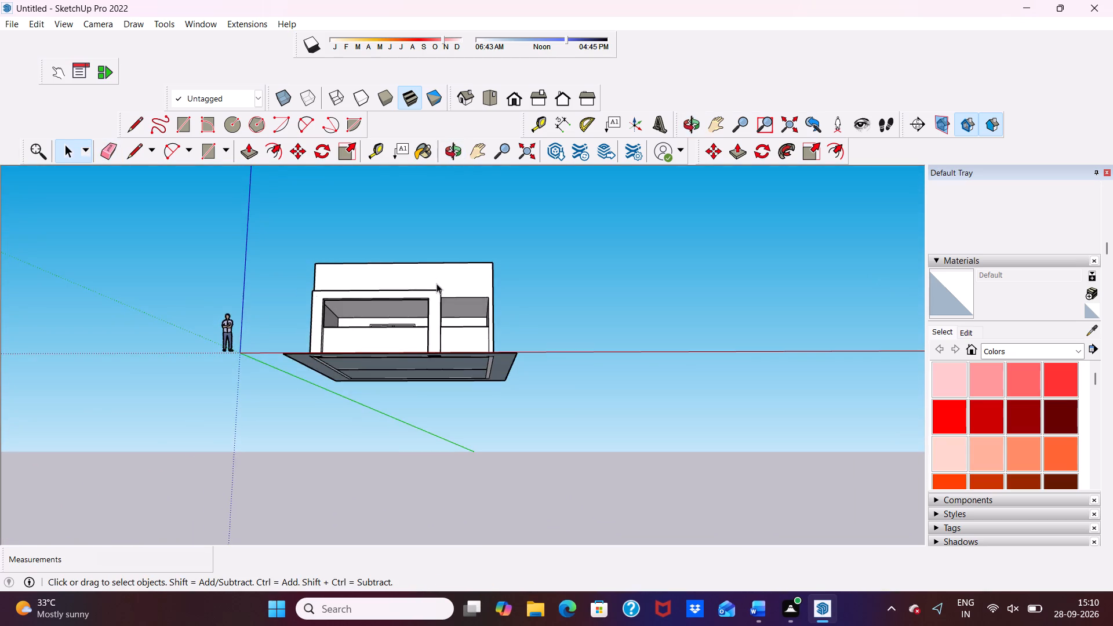
scroll(436, 283, up, 11)
scroll(419, 276, down, 3)
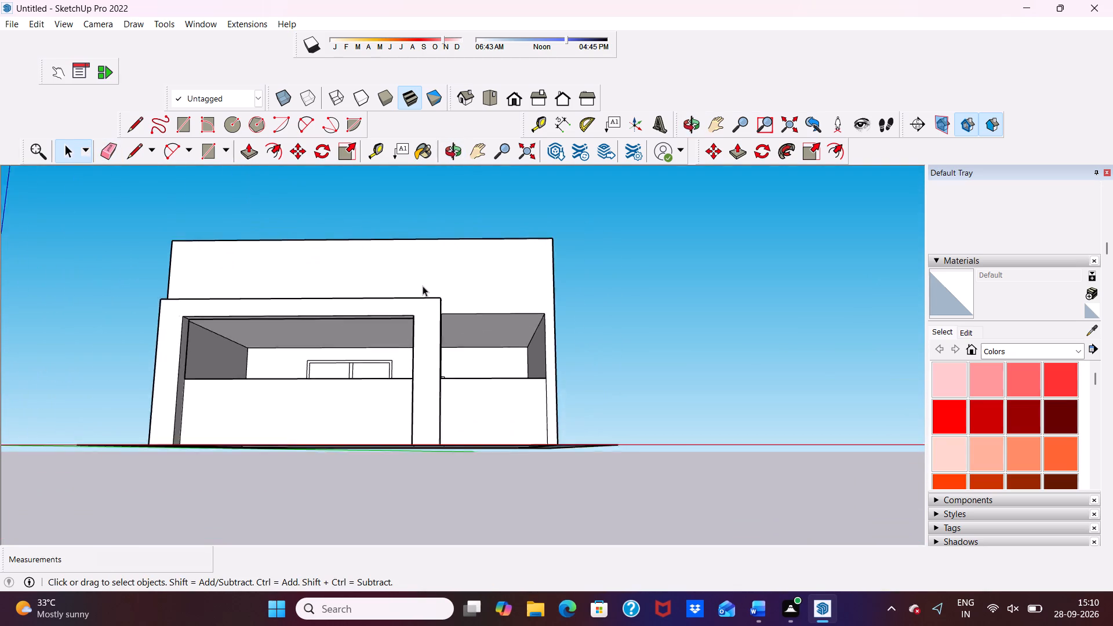
scroll(423, 286, down, 3)
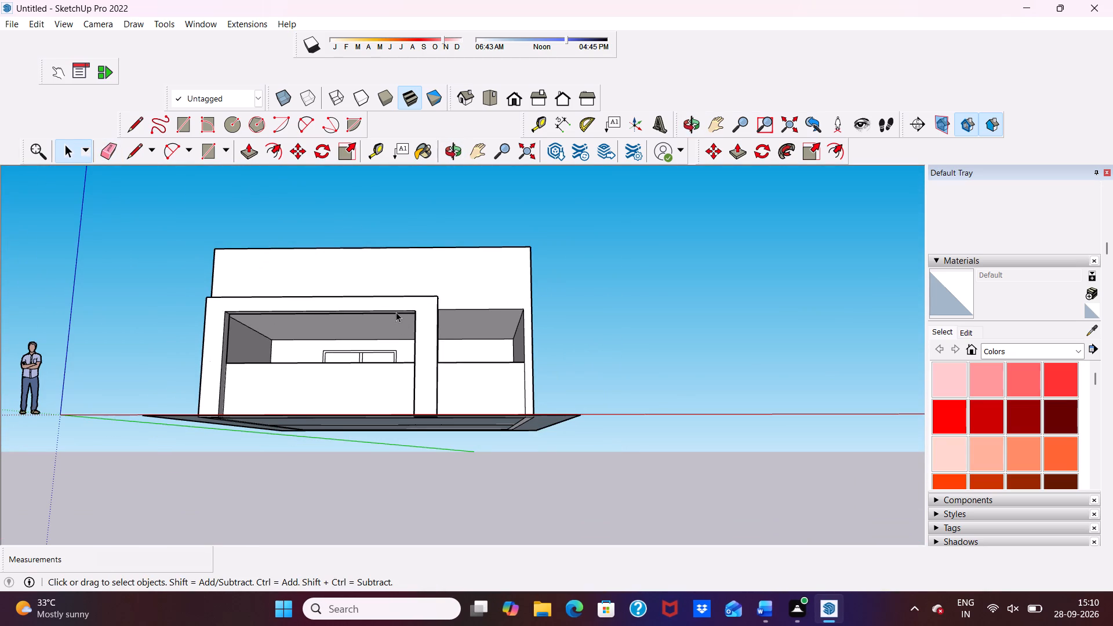
scroll(405, 333, down, 1)
middle_drag(377, 287, 393, 366)
scroll(396, 310, up, 2)
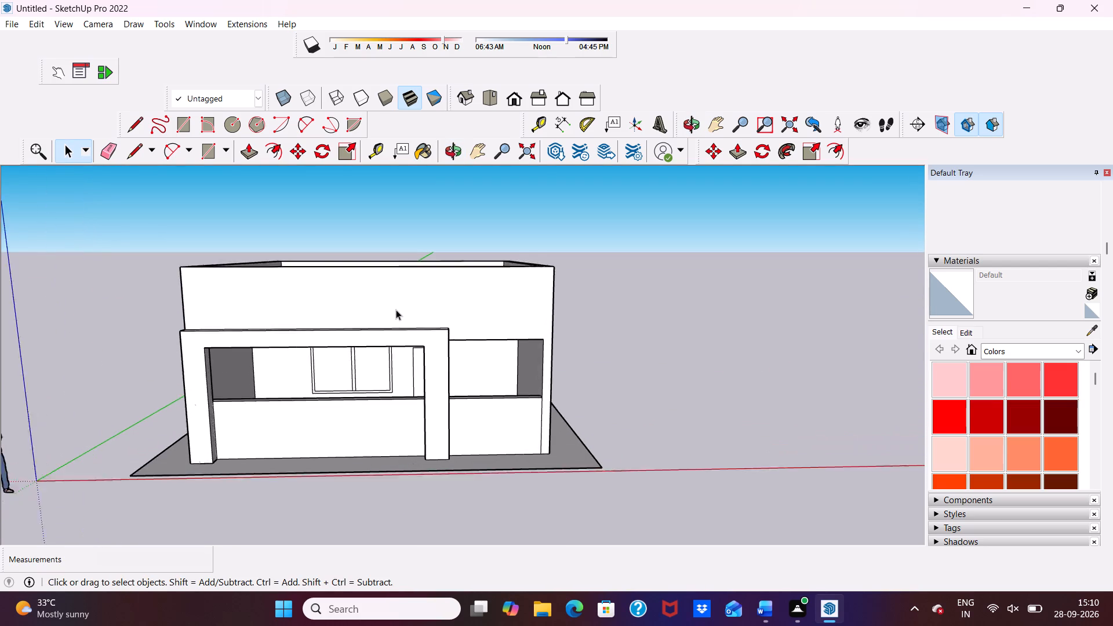
scroll(396, 310, up, 7)
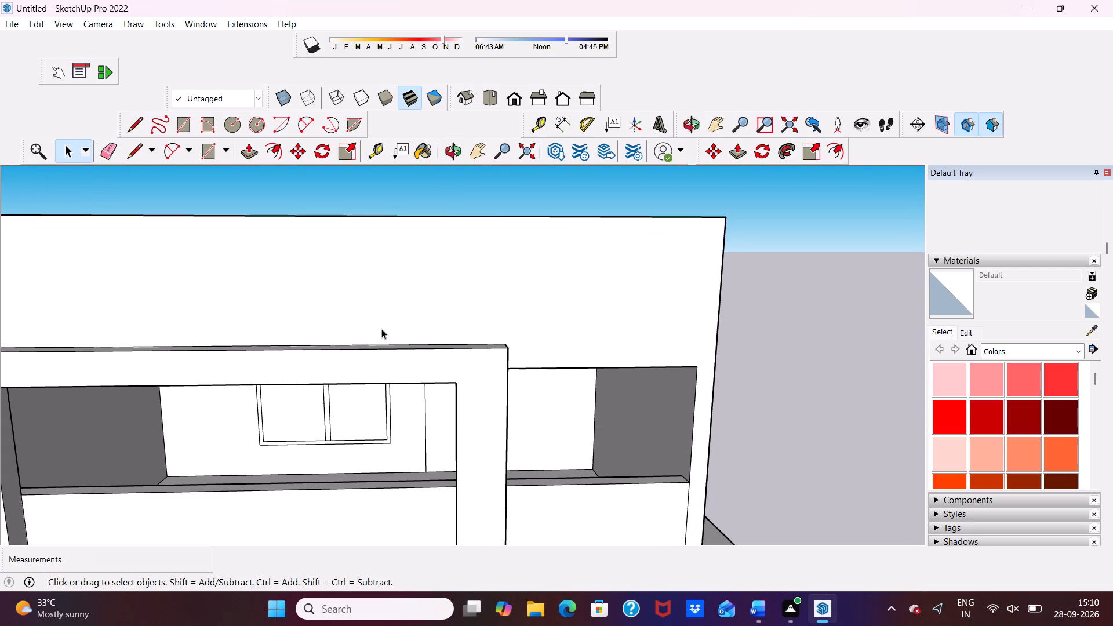
scroll(375, 332, down, 1)
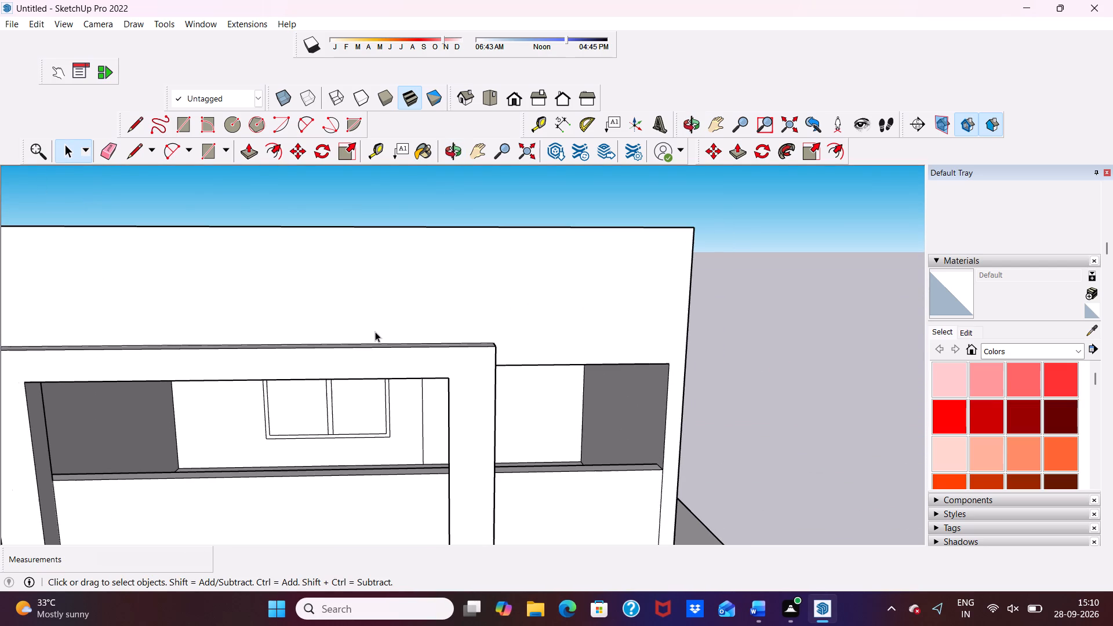
scroll(375, 332, down, 3)
middle_drag(381, 330, 452, 323)
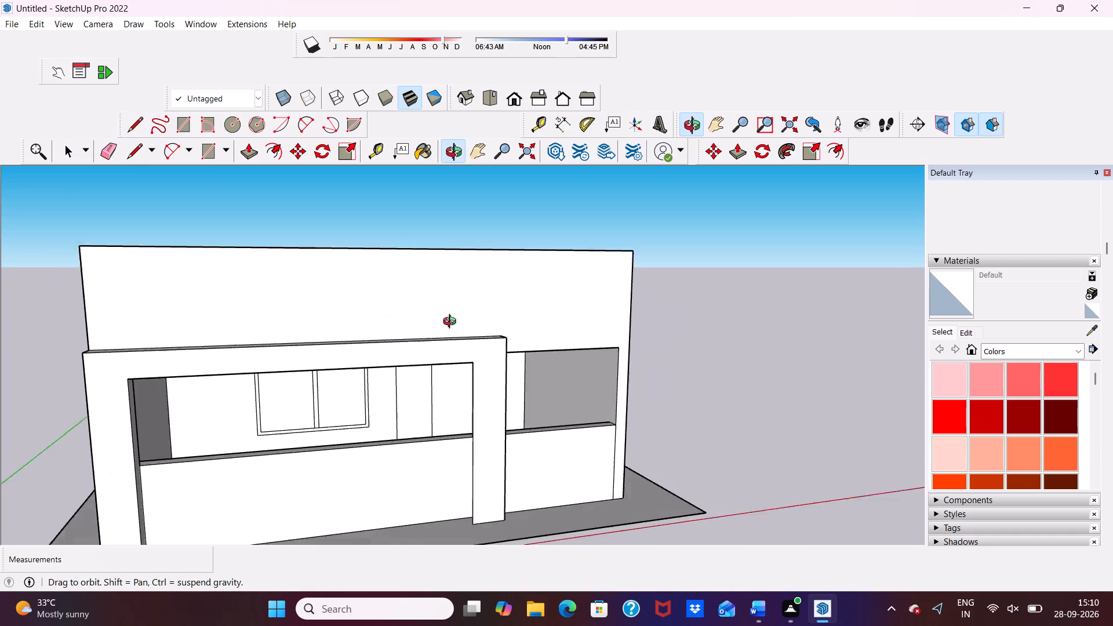
middle_drag(452, 323, 569, 315)
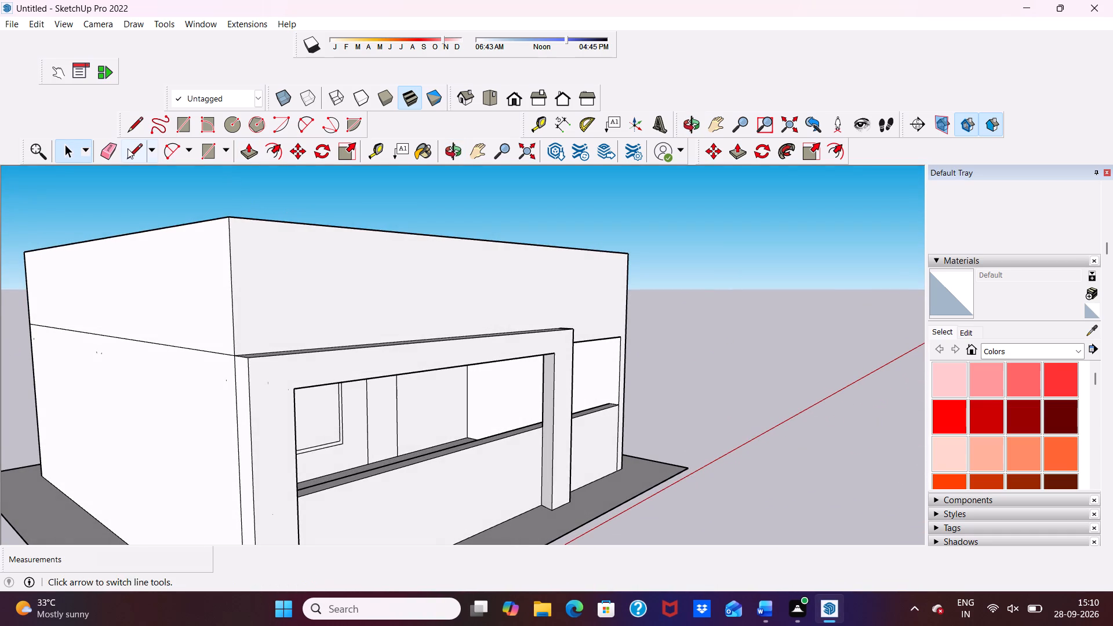
Erase the horizontal seam below the parapet on the side wall next to the projecting frame.
click(96, 152)
scroll(188, 265, up, 3)
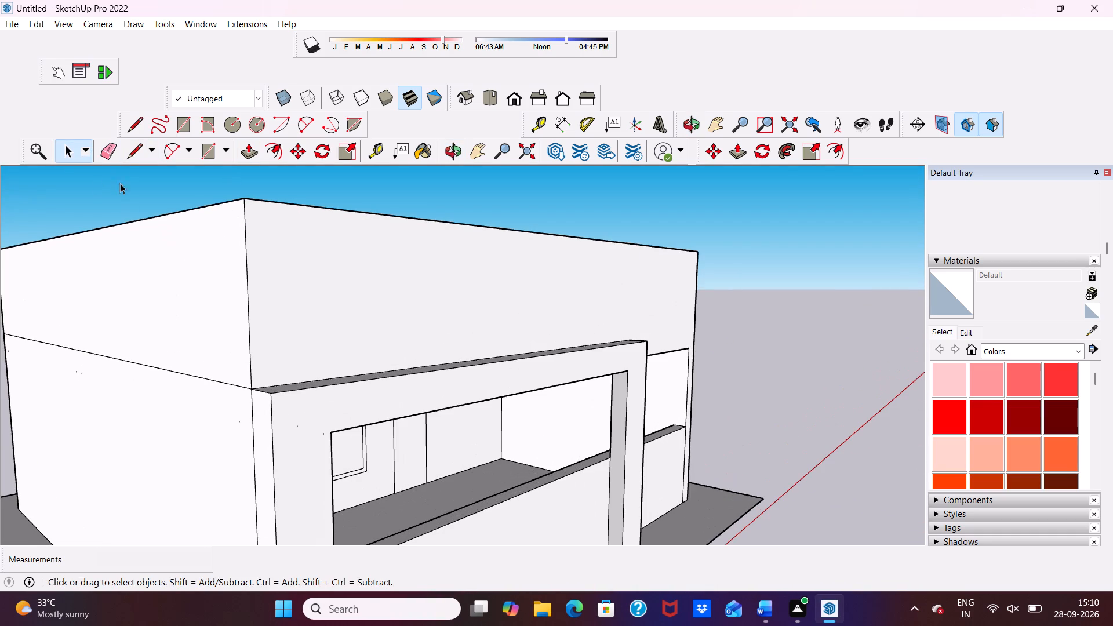
click(102, 143)
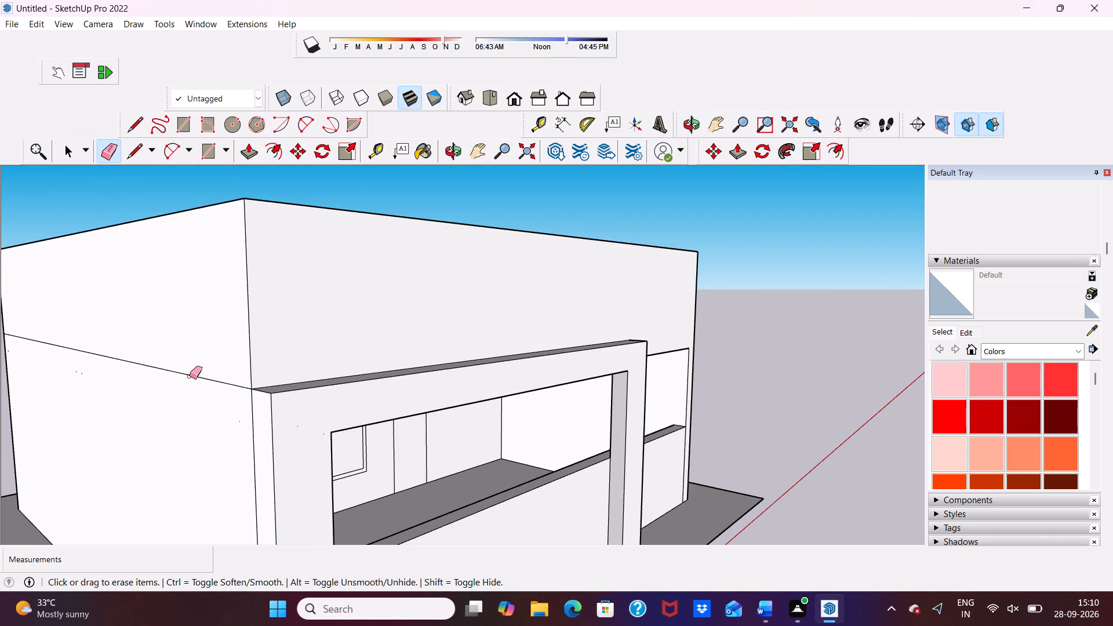
click(190, 370)
click(188, 375)
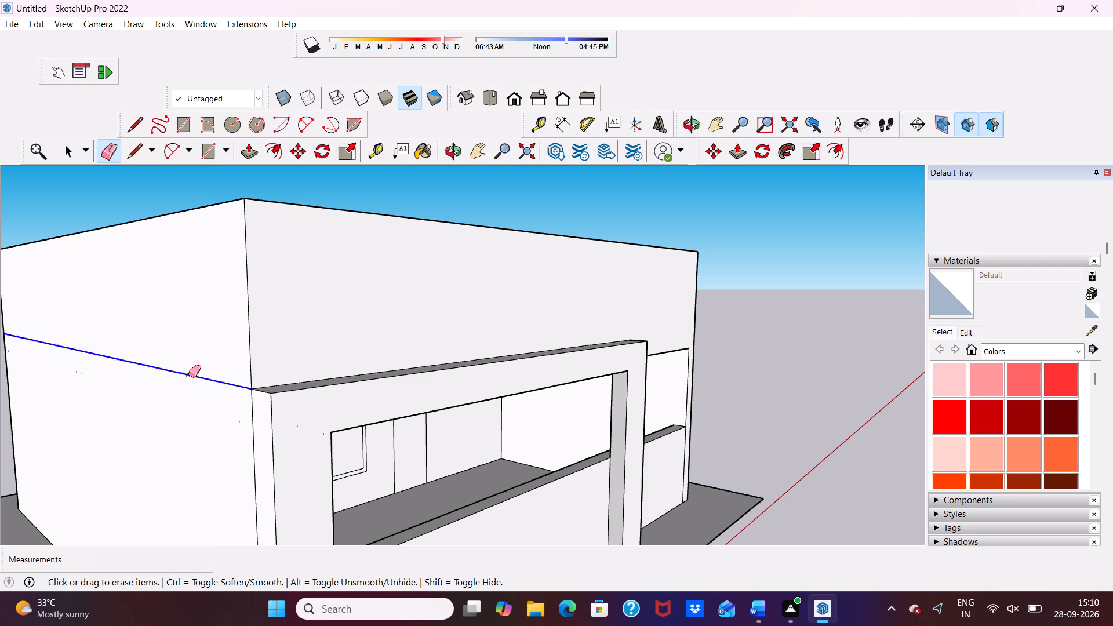
Draw a rectangle about 9' 3" long and 10" high on the upper side wall, ending at the front corner.
scroll(172, 323, down, 5)
middle_drag(232, 329, 235, 344)
key(space)
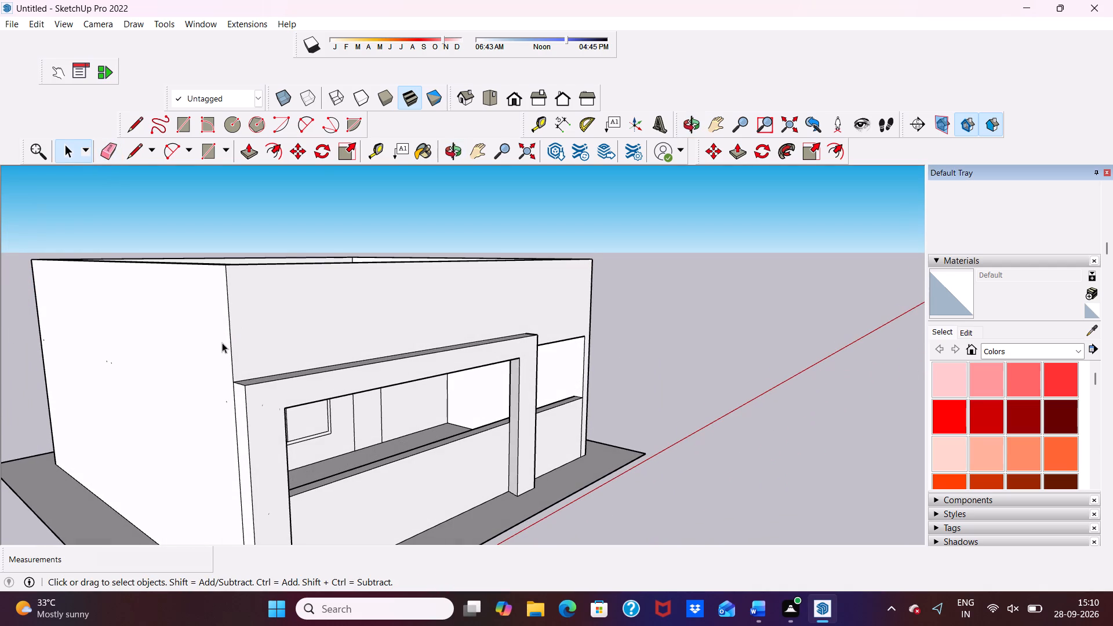
scroll(136, 325, down, 7)
middle_drag(199, 446, 304, 432)
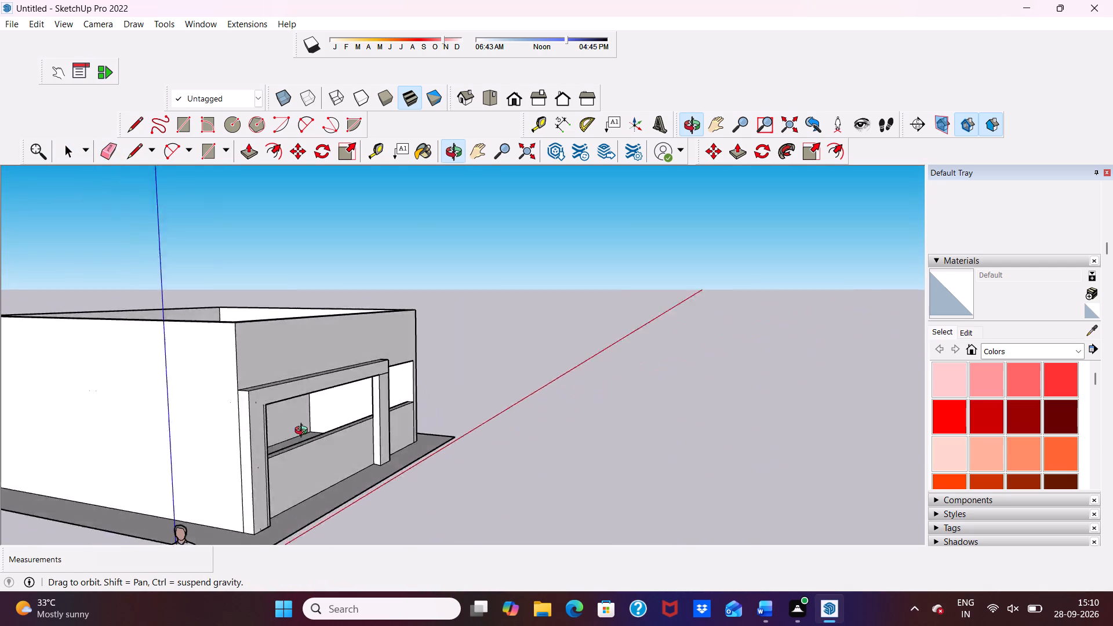
middle_drag(304, 432, 383, 433)
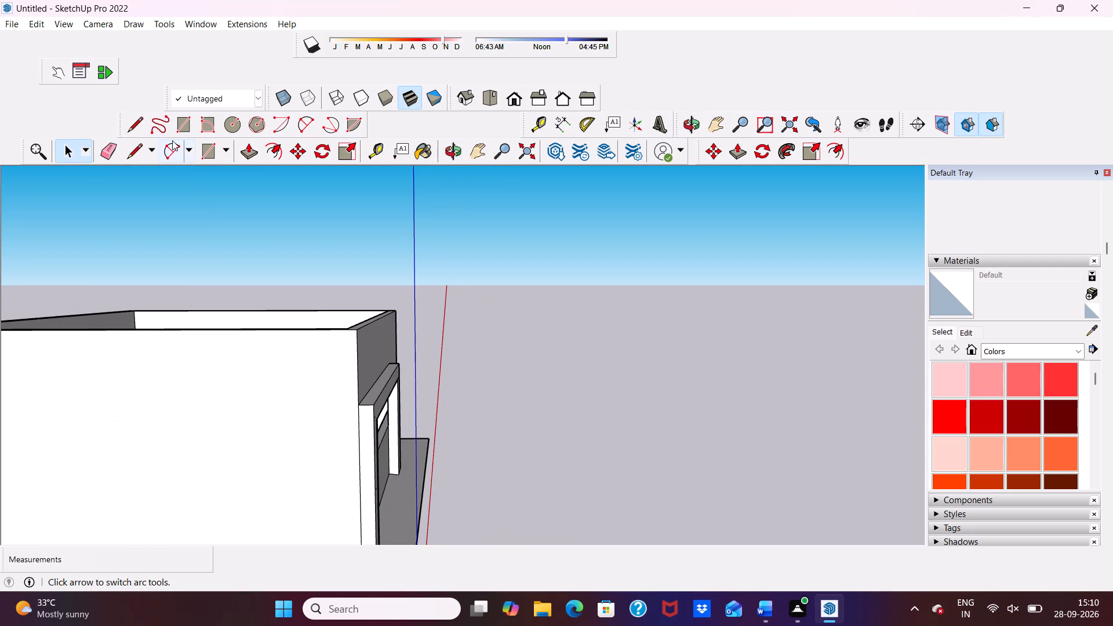
click(180, 123)
scroll(245, 341, down, 1)
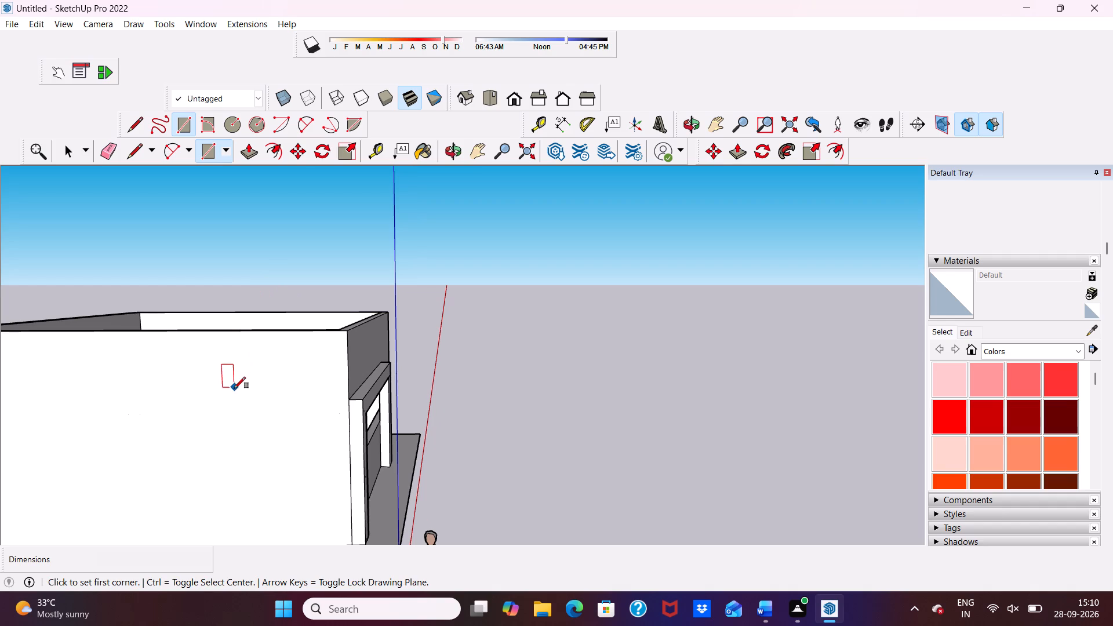
click(219, 377)
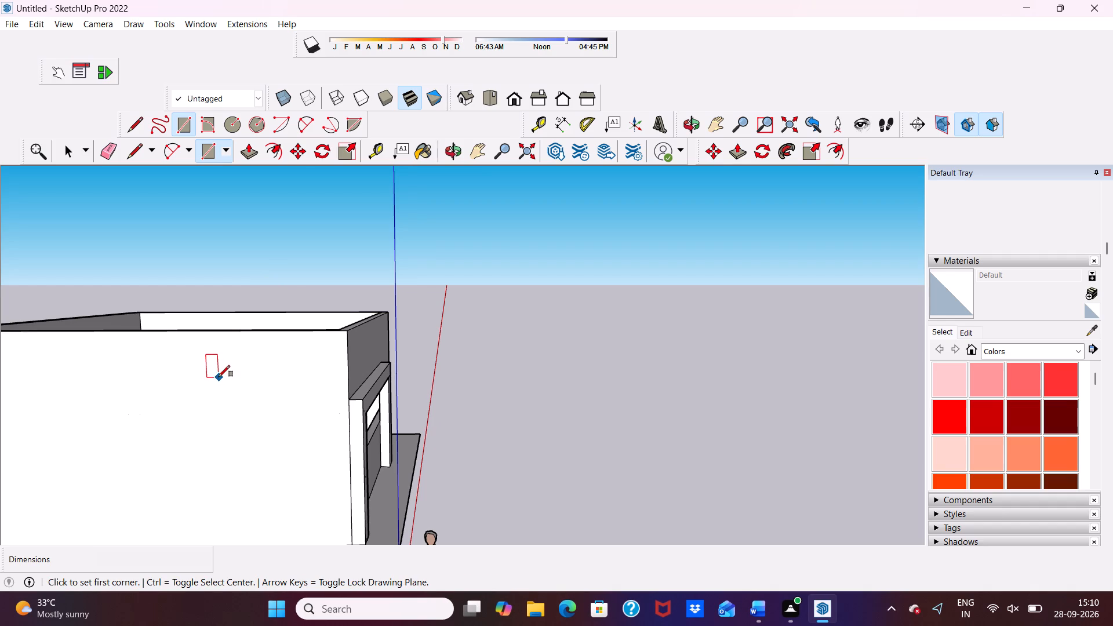
click(345, 359)
scroll(367, 343, down, 4)
middle_drag(383, 343, 203, 354)
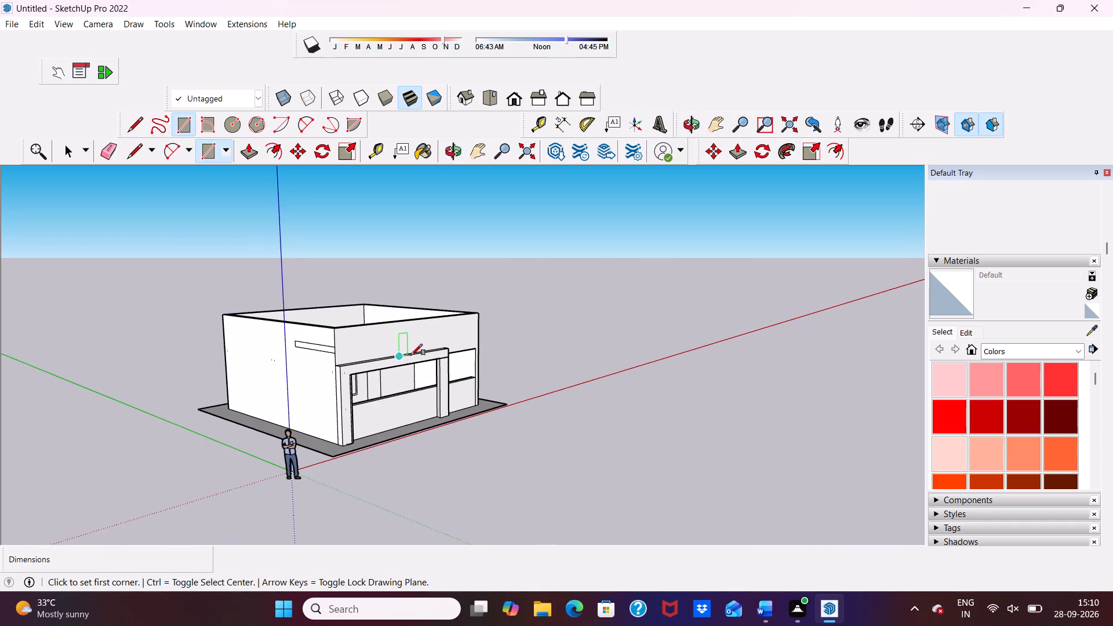
scroll(414, 354, up, 4)
key(space)
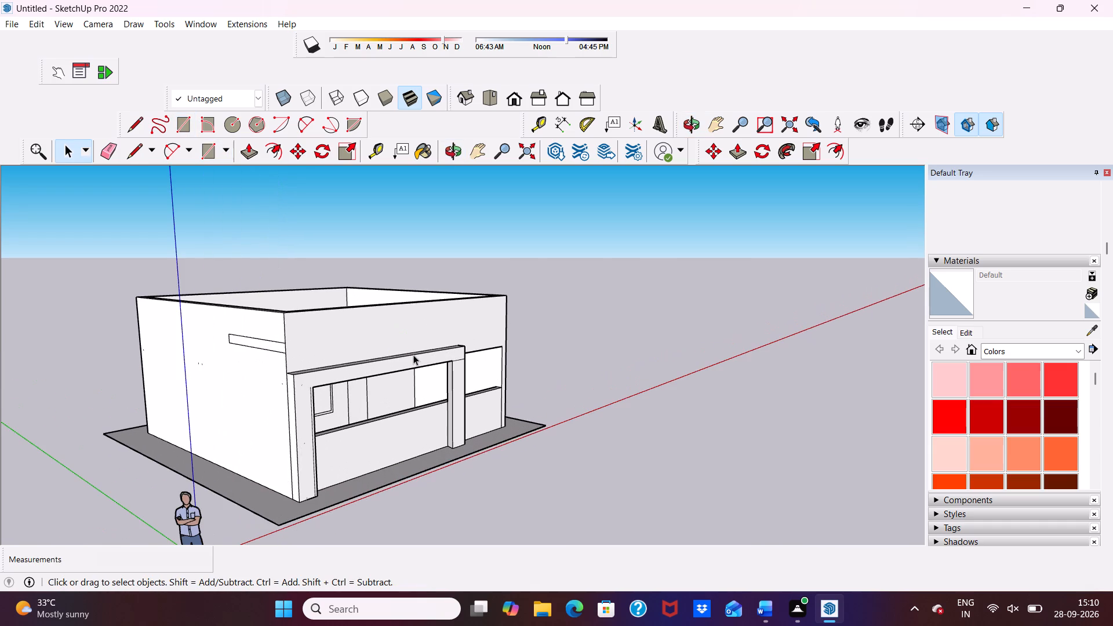
Push/Pull the narrow rectangle on the side wall outward by 1'.
scroll(141, 414, up, 5)
scroll(438, 256, up, 6)
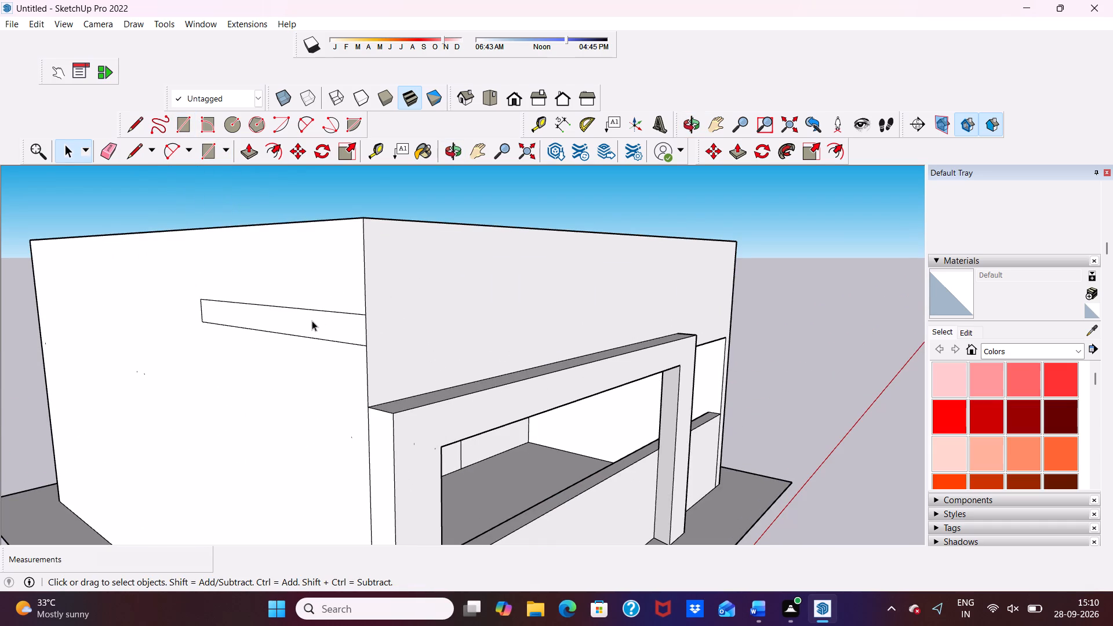
click(312, 321)
scroll(461, 291, down, 2)
middle_drag(463, 290, 336, 317)
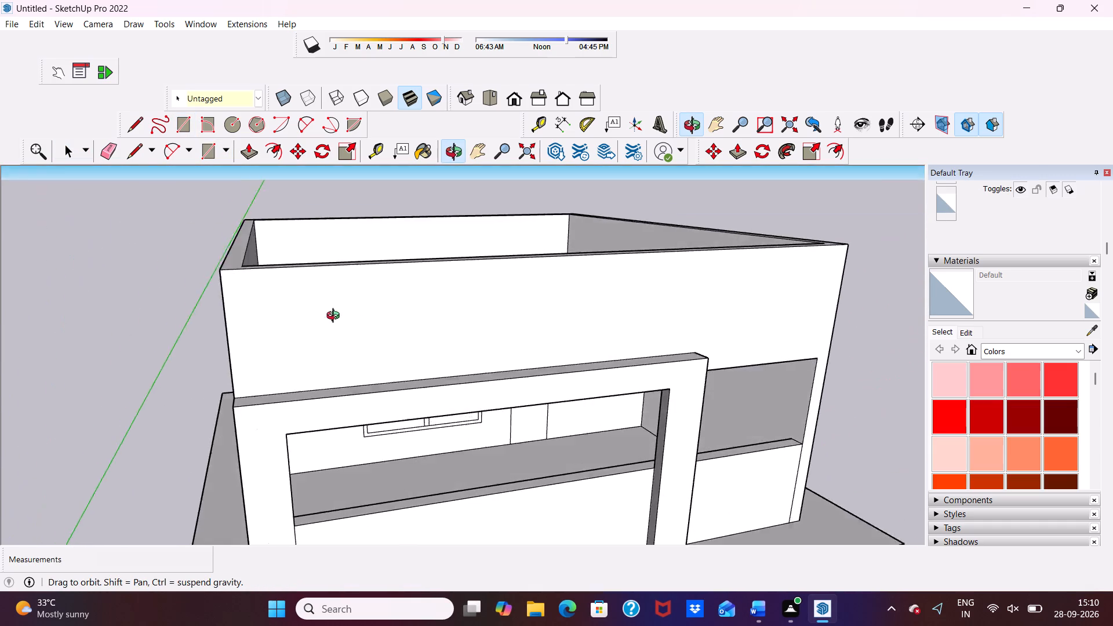
middle_drag(336, 317, 450, 283)
scroll(339, 282, up, 4)
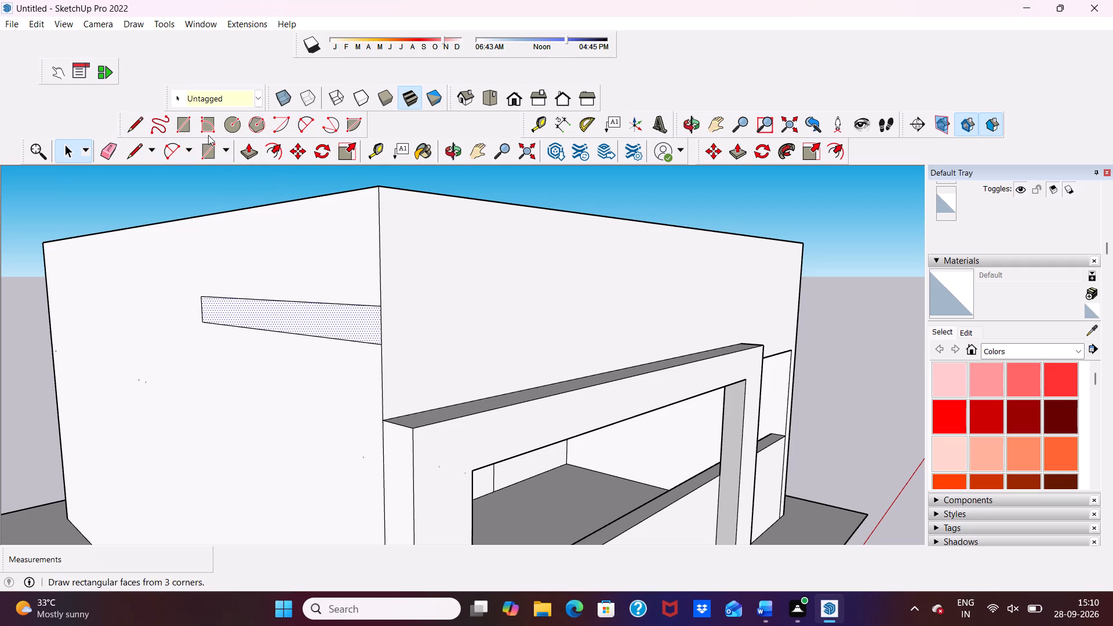
click(246, 145)
click(302, 305)
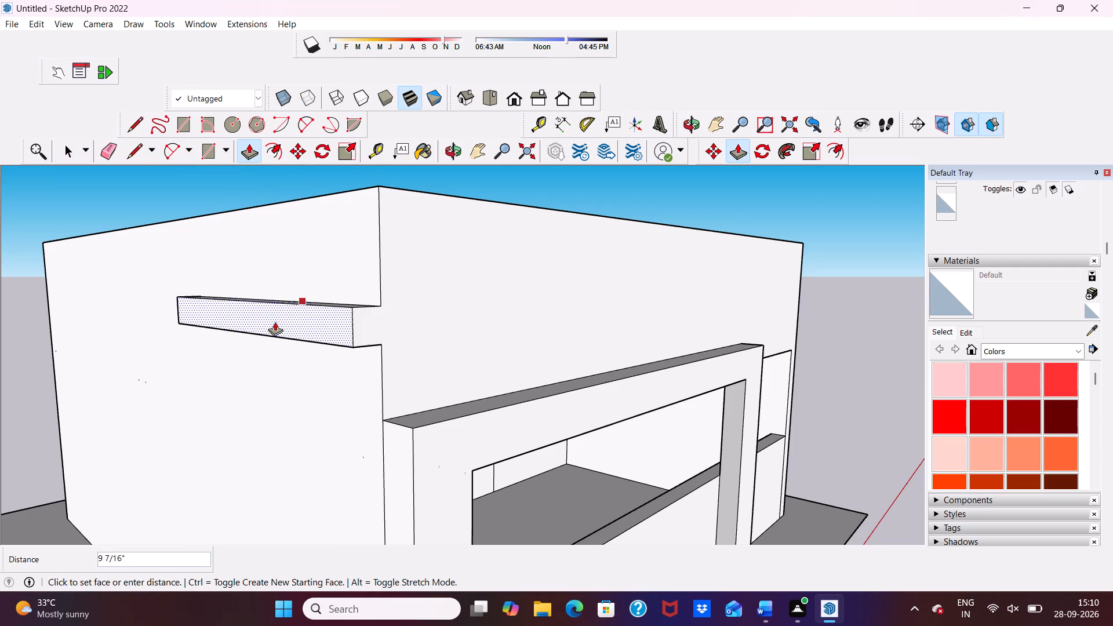
scroll(293, 281, down, 5)
middle_drag(292, 288, 374, 358)
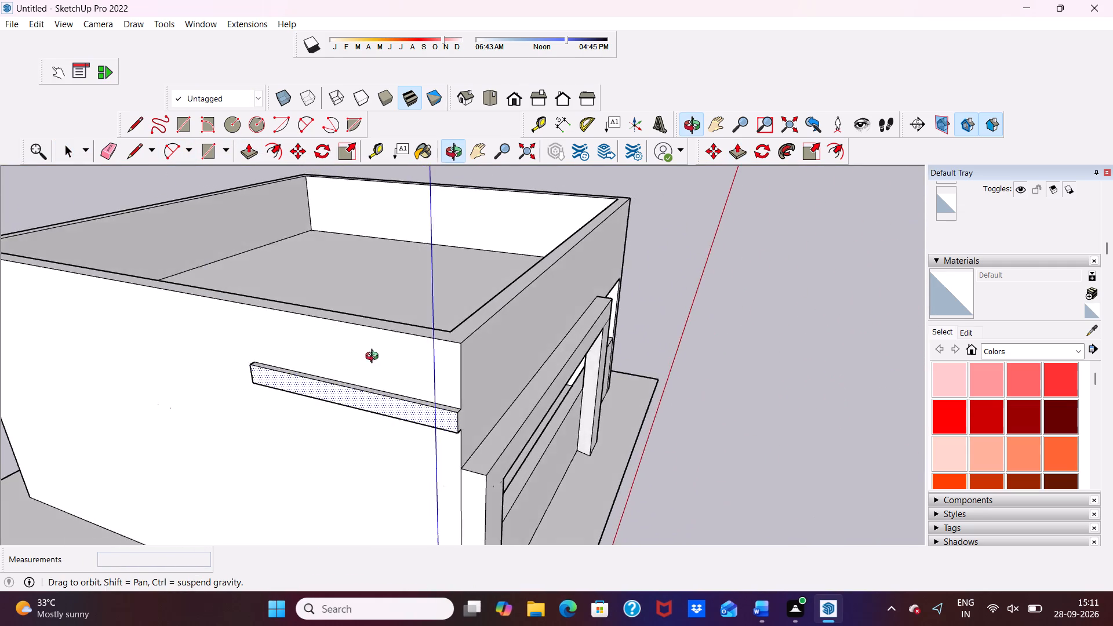
middle_drag(374, 358, 203, 301)
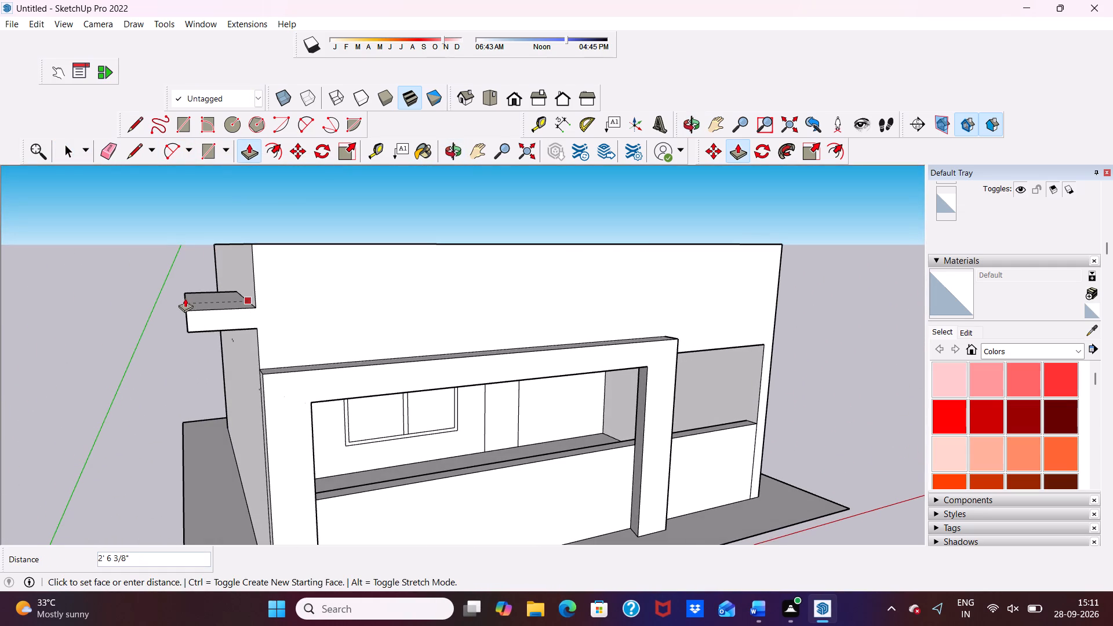
text(1')
key(Return)
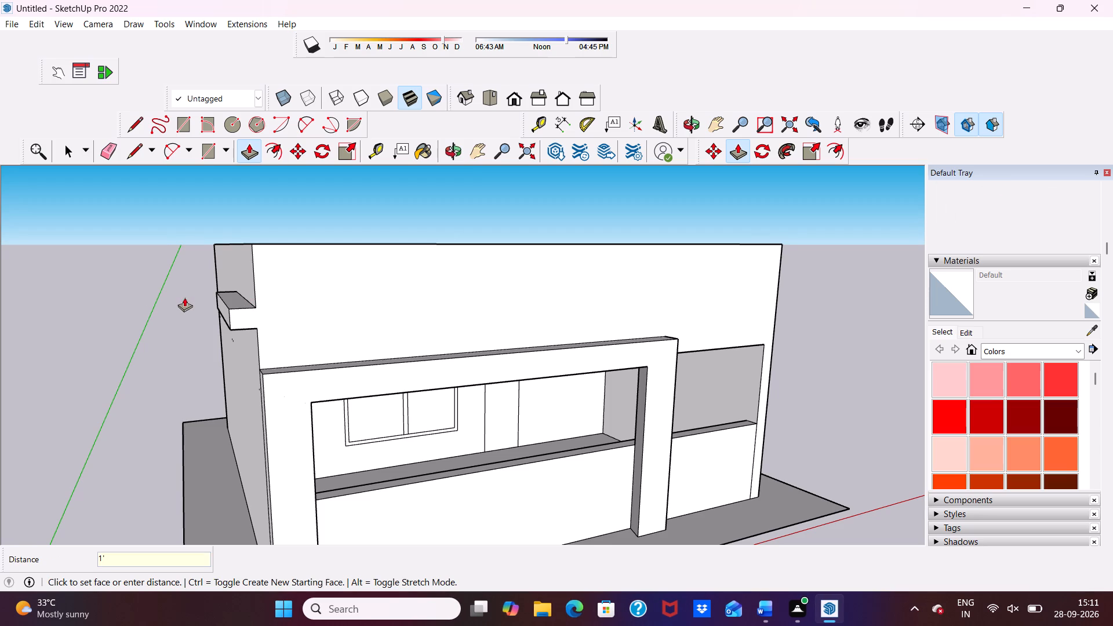
Draw a vertical line at the building corner separating the projecting band's end face from the front wall.
scroll(194, 393, up, 7)
scroll(130, 291, down, 6)
scroll(191, 250, up, 1)
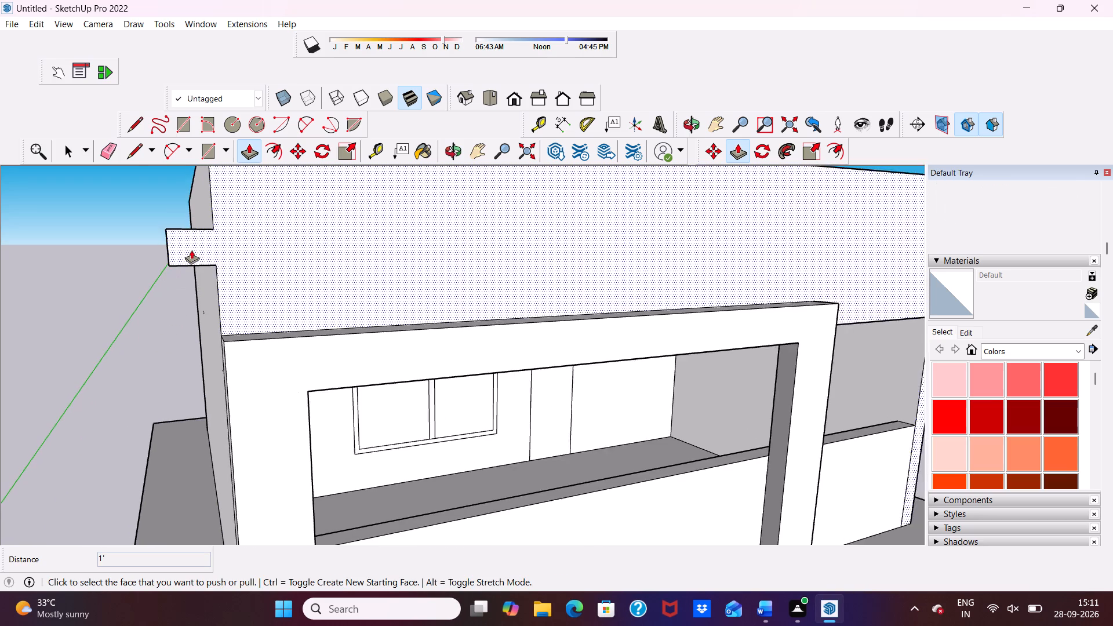
scroll(191, 250, up, 2)
scroll(225, 263, down, 3)
key(space)
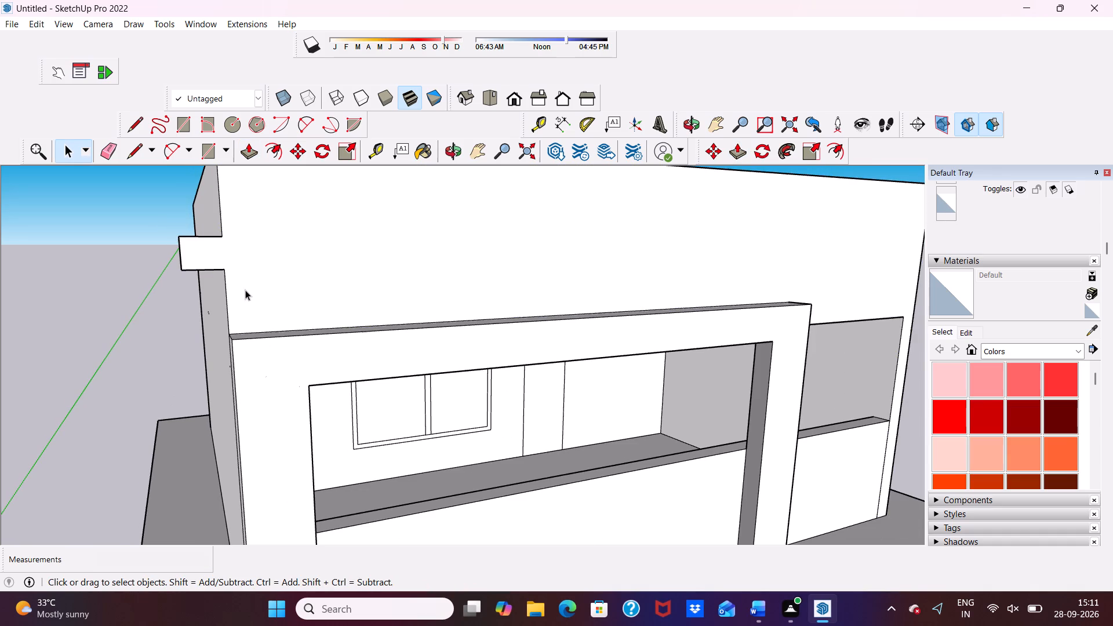
click(136, 146)
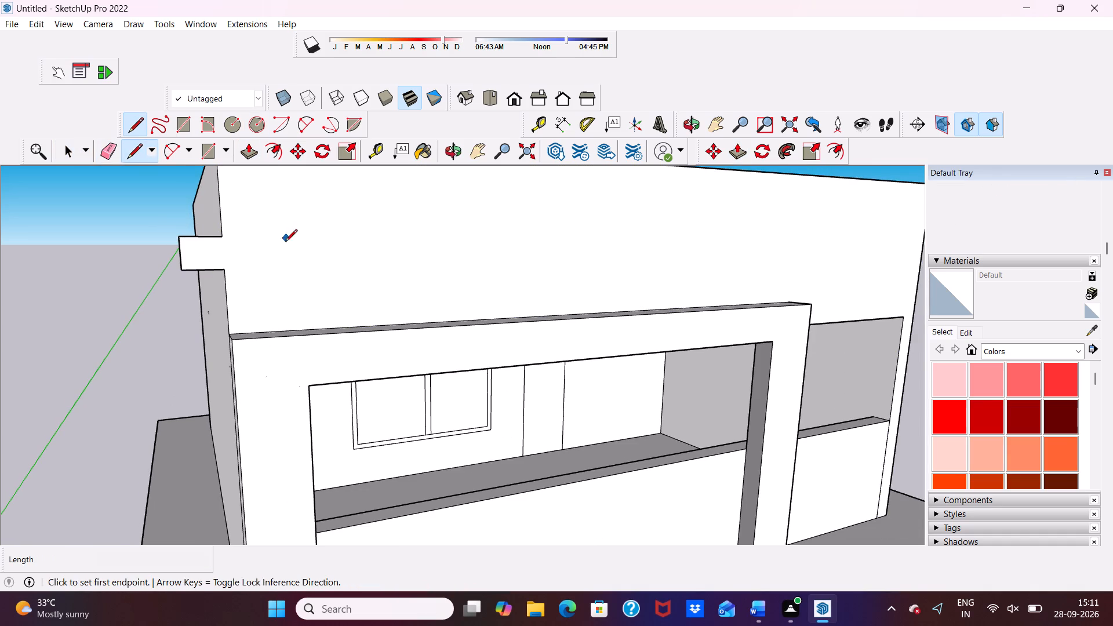
scroll(270, 254, up, 4)
click(201, 226)
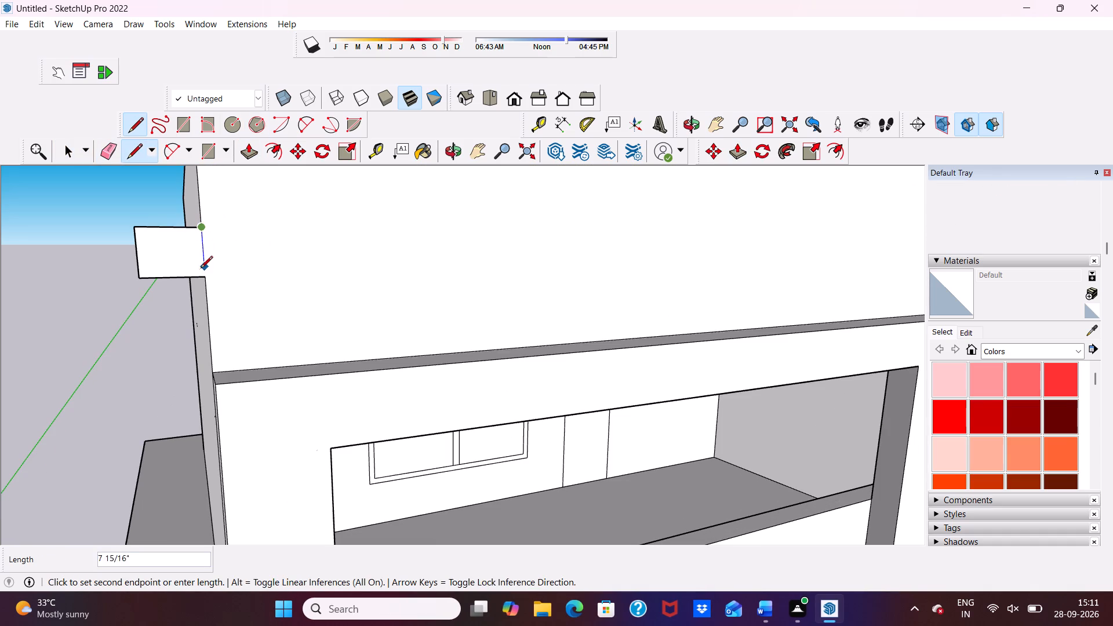
click(203, 276)
key(space)
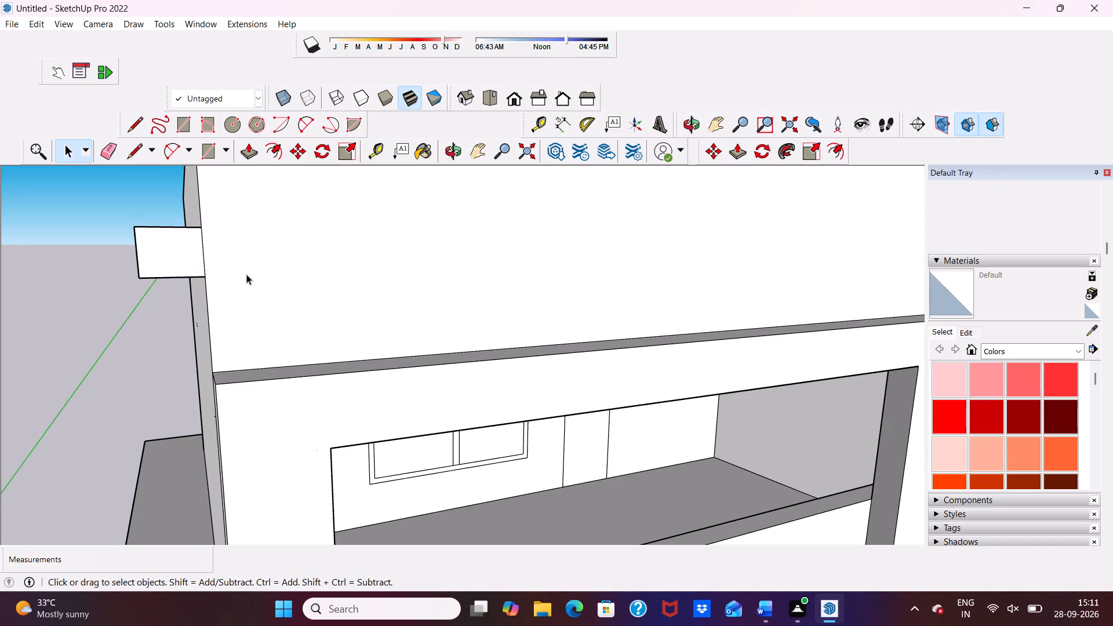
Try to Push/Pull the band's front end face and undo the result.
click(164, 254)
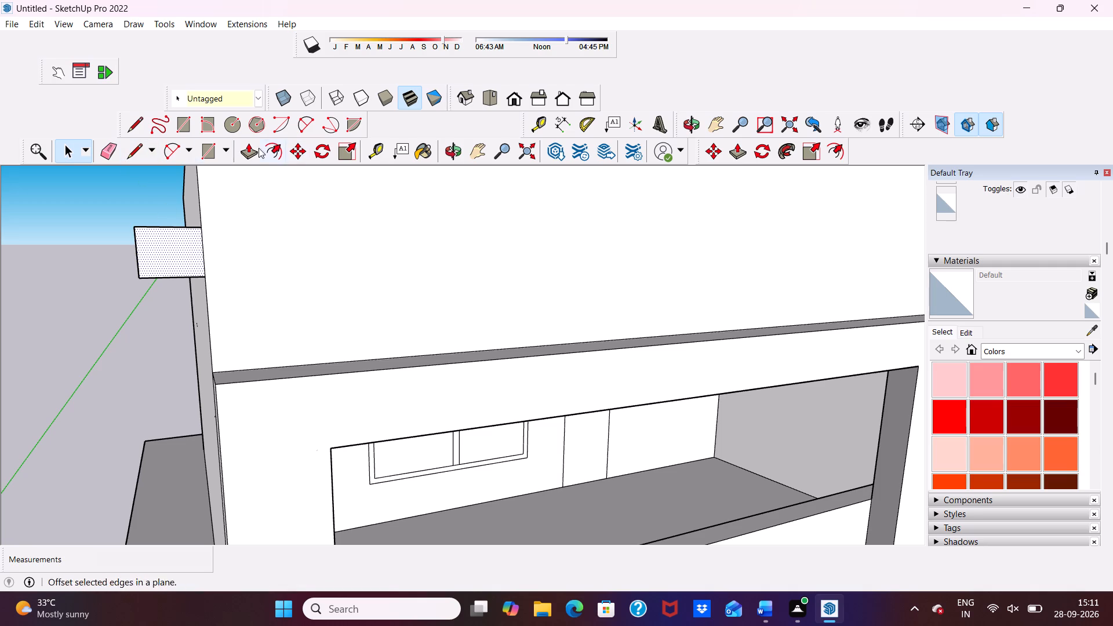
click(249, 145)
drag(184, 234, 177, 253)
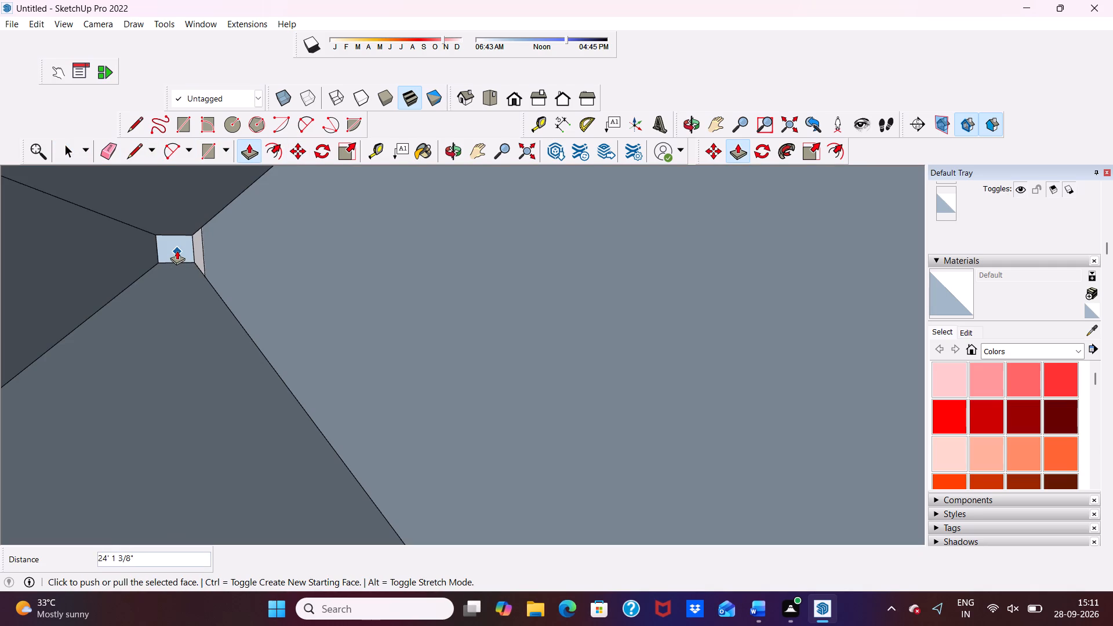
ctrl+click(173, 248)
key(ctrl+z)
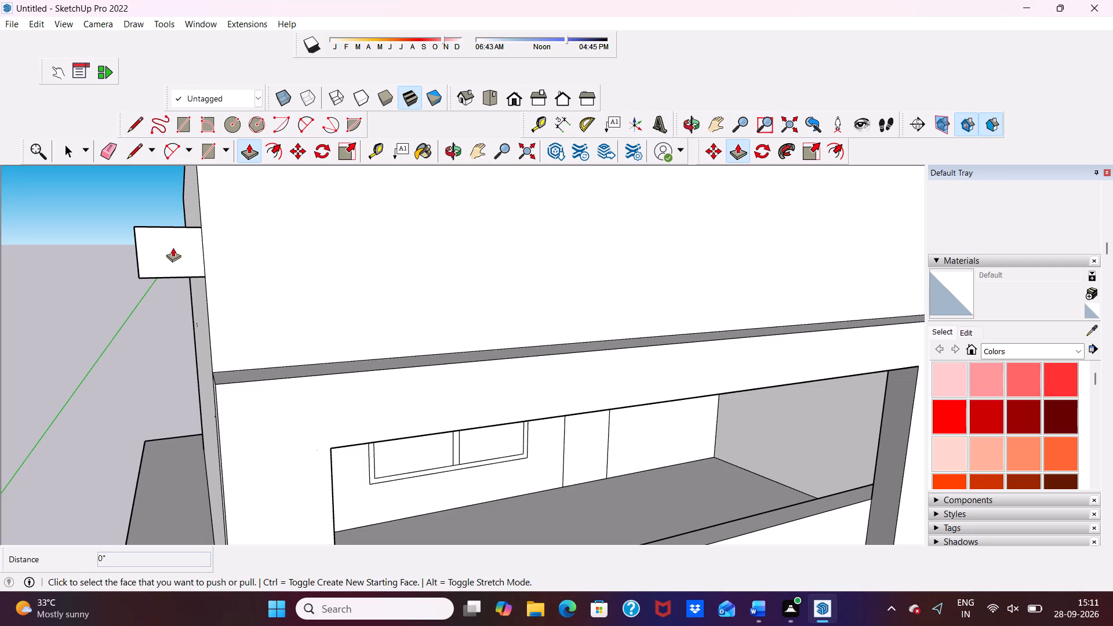
Pull the band's front end face about 1' 8" forward beyond the front wall.
click(169, 245)
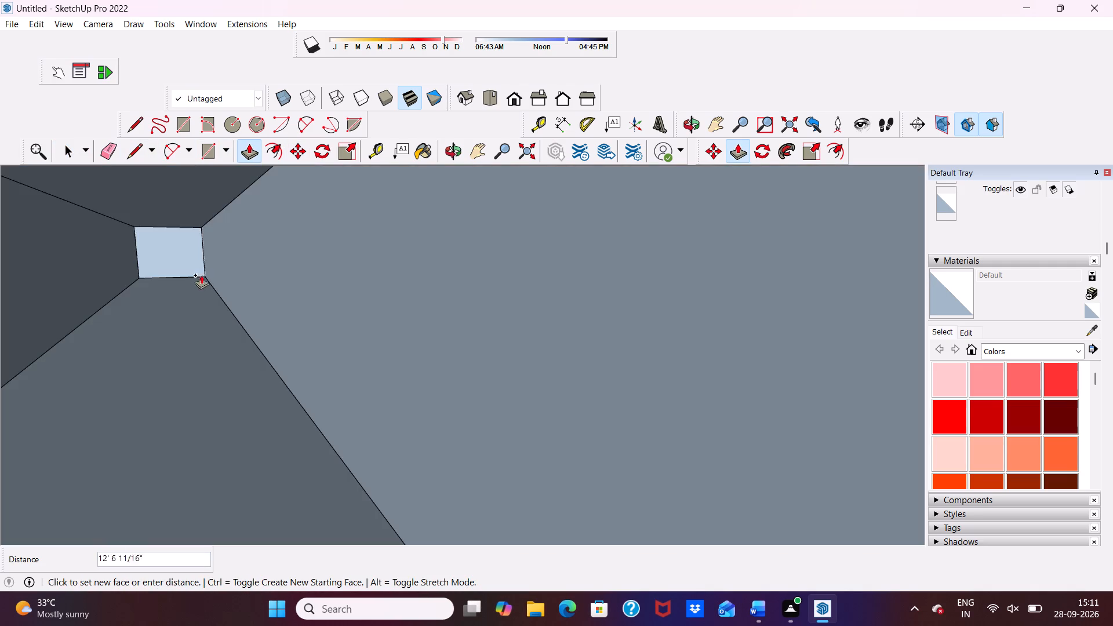
scroll(177, 293, down, 1)
scroll(181, 302, up, 1)
scroll(185, 306, down, 14)
scroll(176, 237, down, 7)
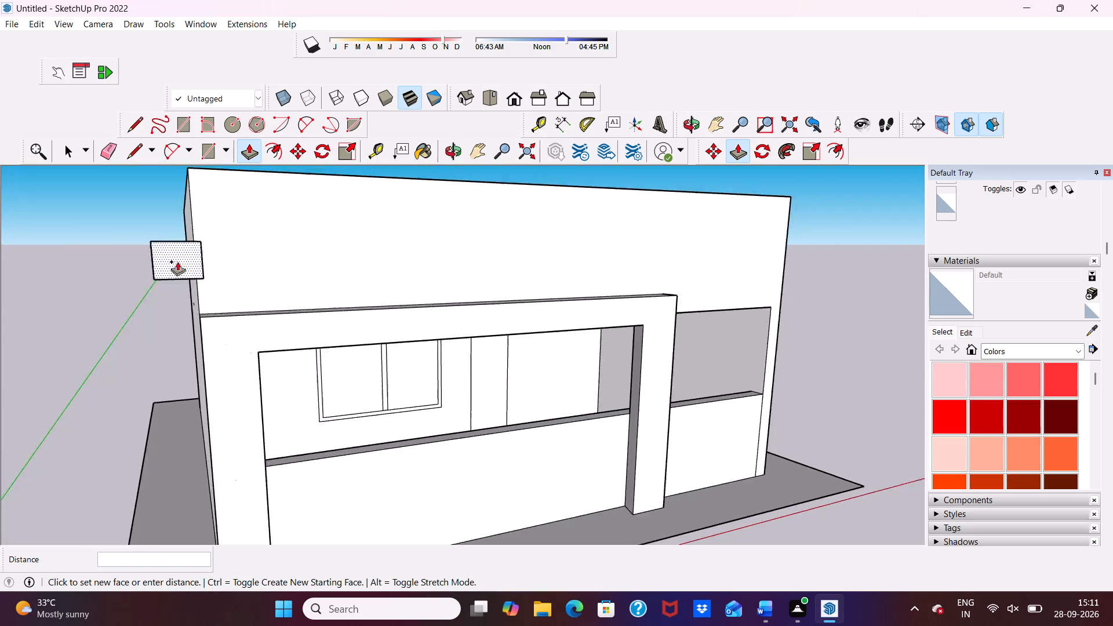
scroll(177, 261, down, 5)
middle_drag(223, 263, 111, 232)
scroll(358, 242, down, 1)
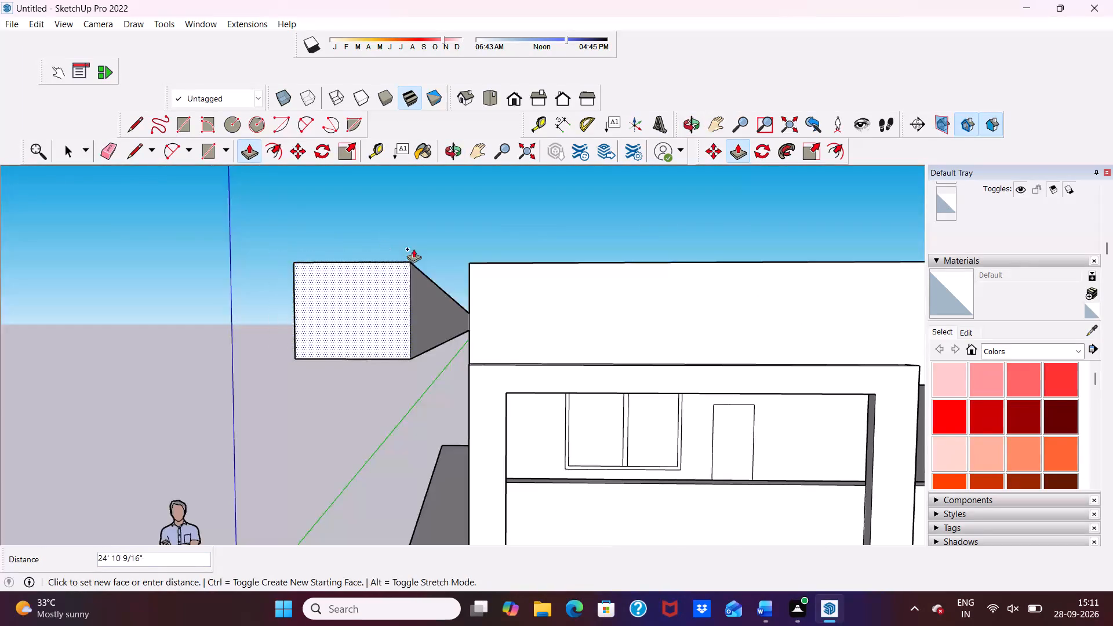
scroll(478, 278, down, 8)
scroll(544, 287, down, 1)
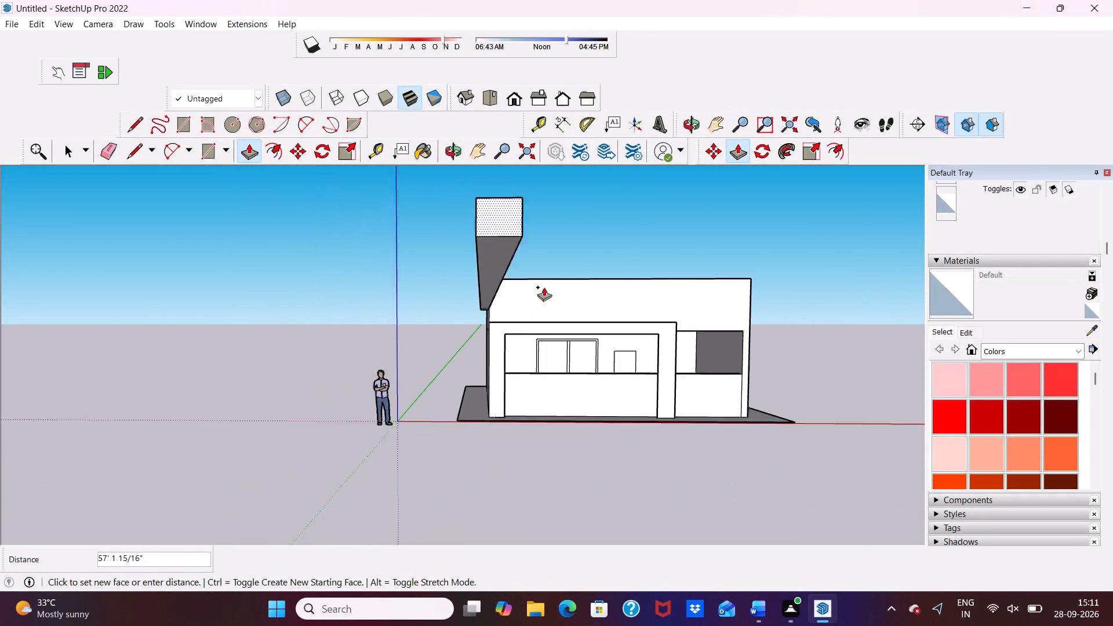
scroll(544, 287, down, 1)
middle_drag(545, 287, 459, 336)
scroll(519, 325, down, 1)
scroll(482, 309, up, 2)
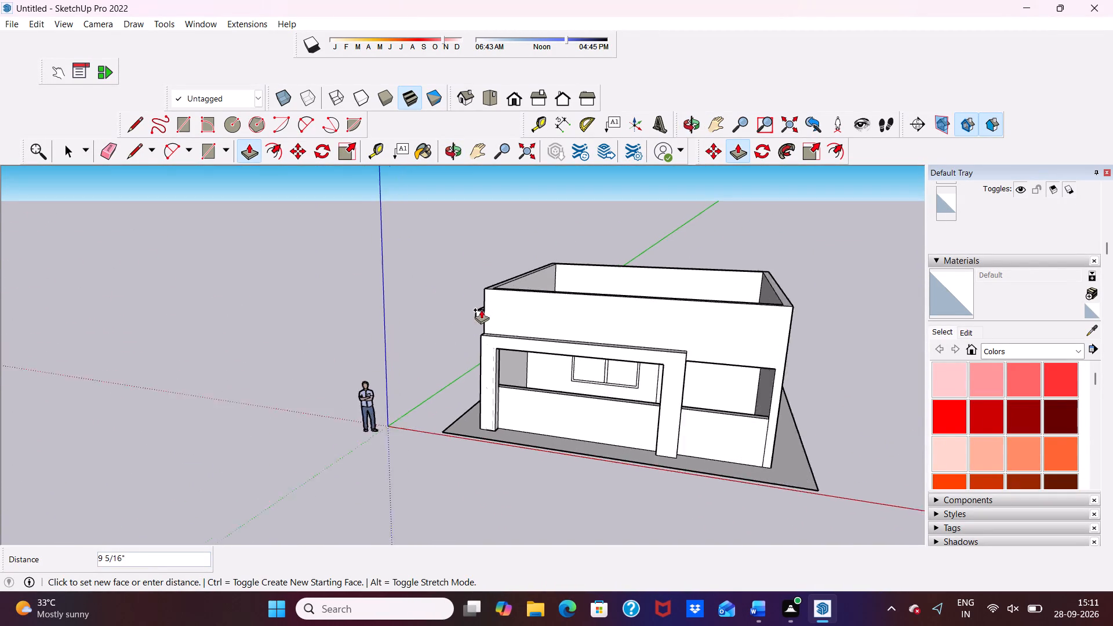
scroll(481, 310, up, 10)
click(463, 312)
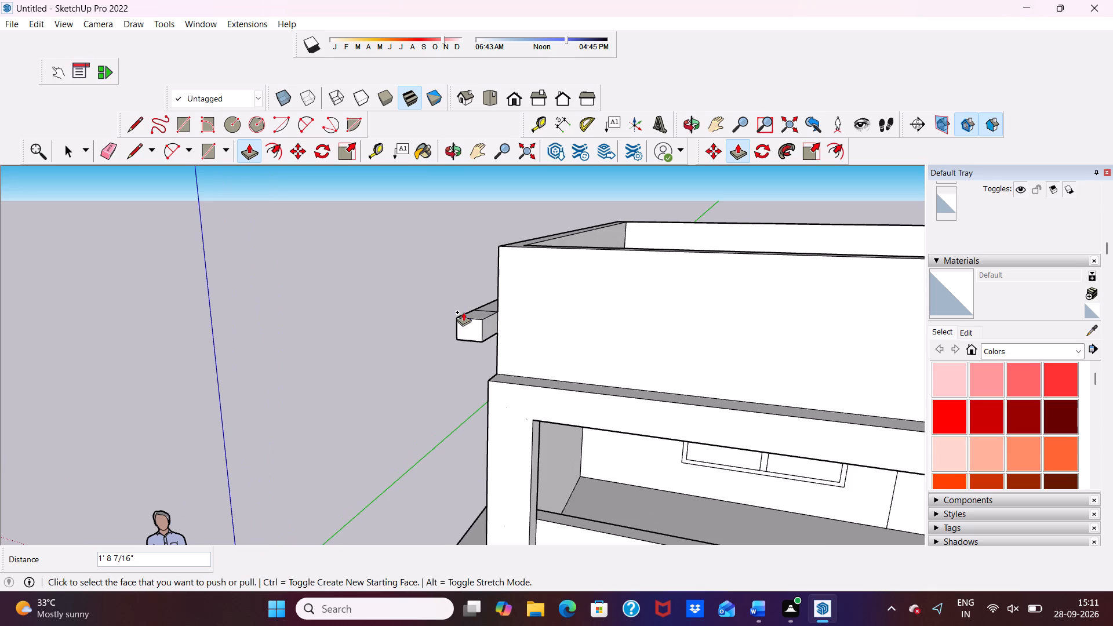
Pull the band's inner side face about 21' 4" along the front wall, up to the projecting frame's far outer edge.
scroll(565, 314, down, 2)
middle_drag(565, 315, 340, 341)
scroll(357, 343, up, 4)
click(409, 322)
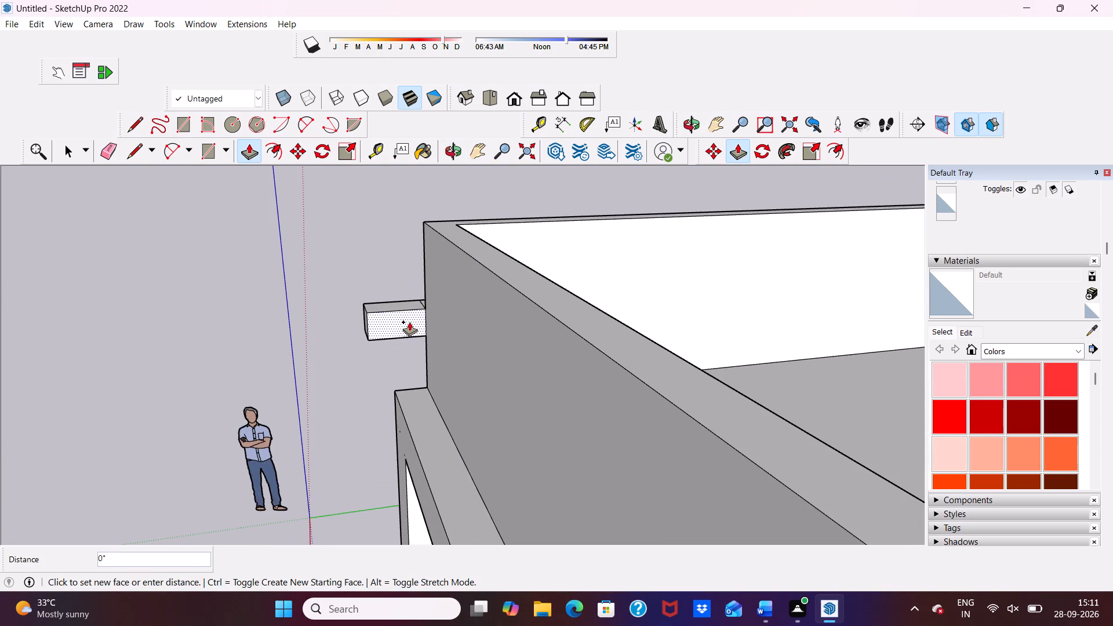
scroll(456, 374, down, 8)
scroll(512, 381, down, 16)
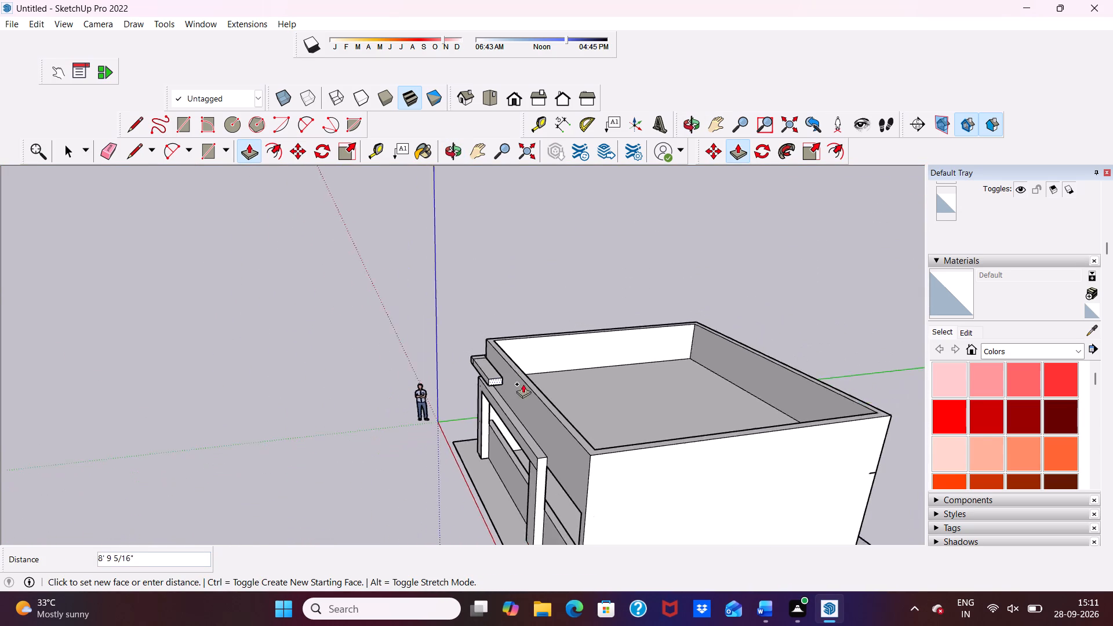
scroll(523, 384, down, 1)
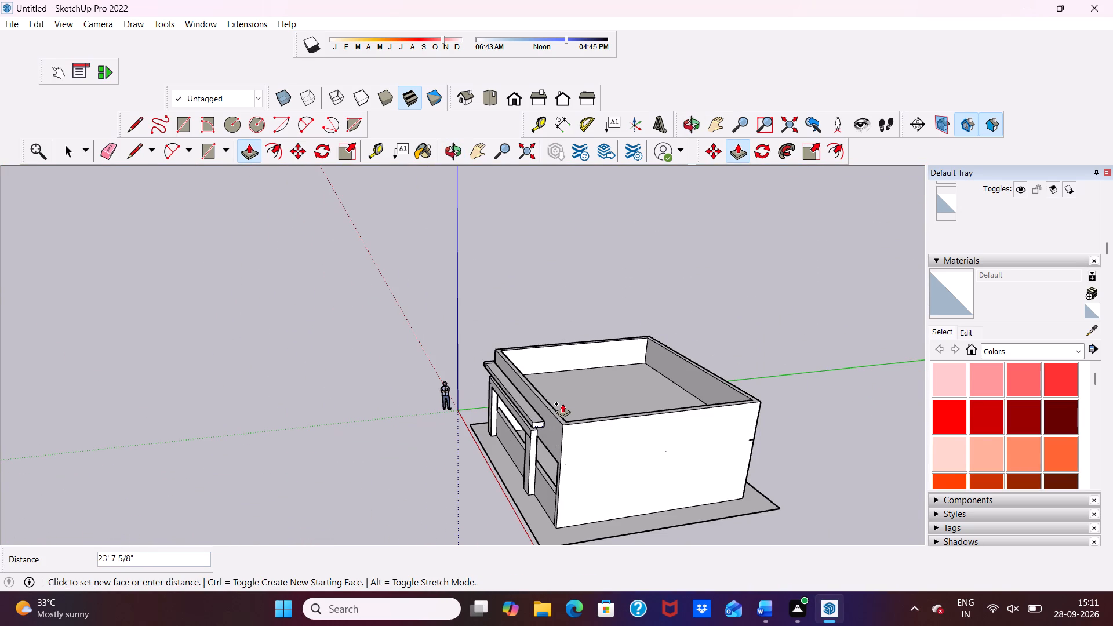
middle_drag(525, 409, 528, 410)
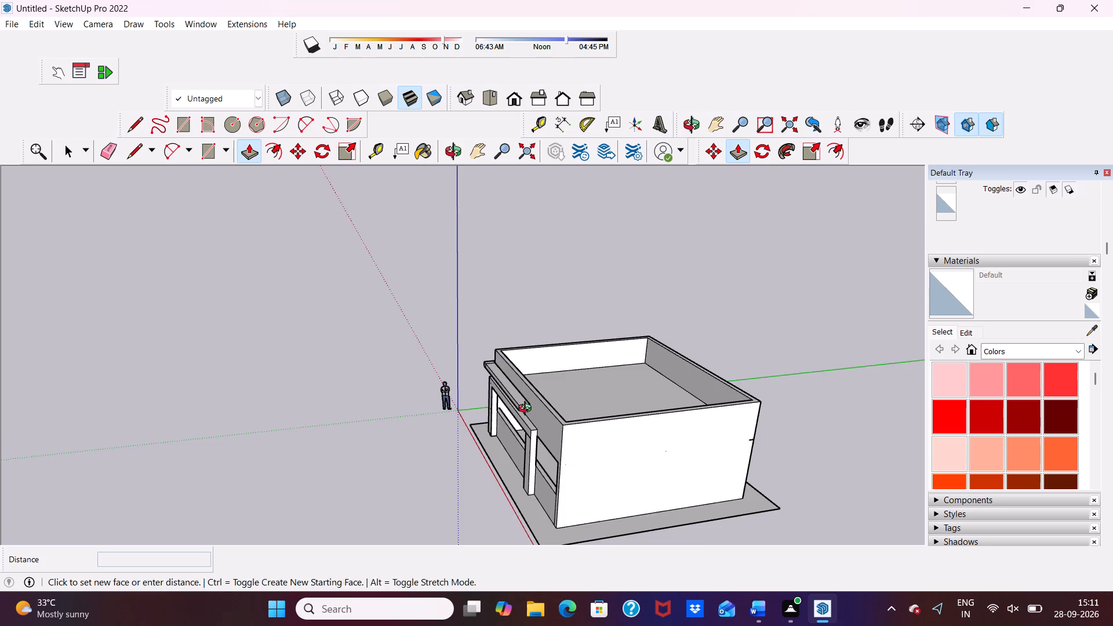
middle_drag(528, 410, 682, 363)
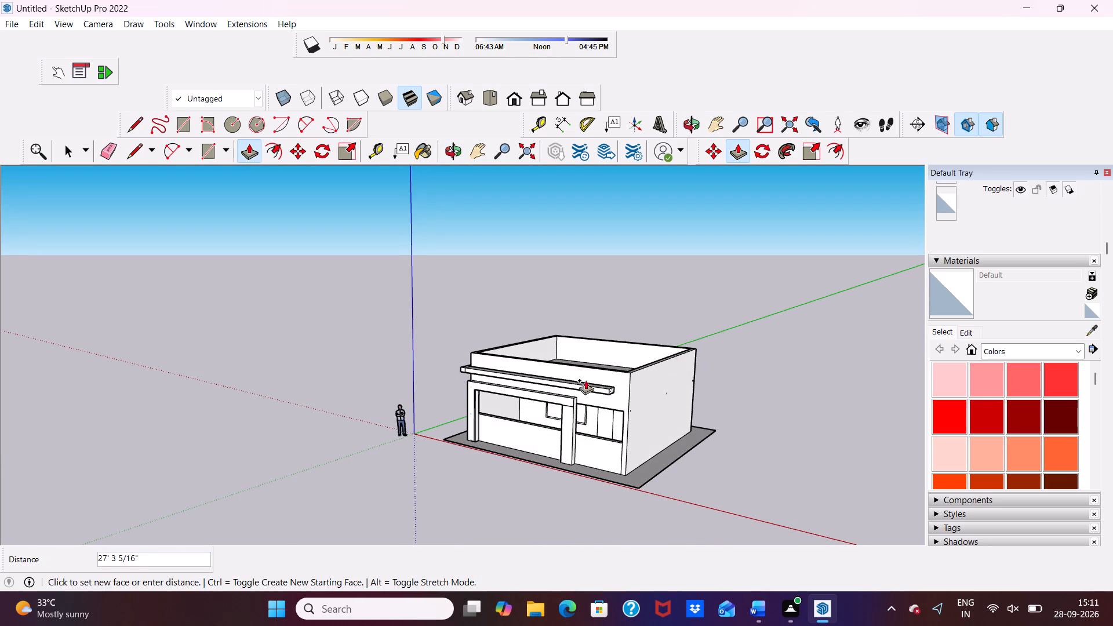
scroll(530, 395, up, 7)
scroll(604, 370, up, 4)
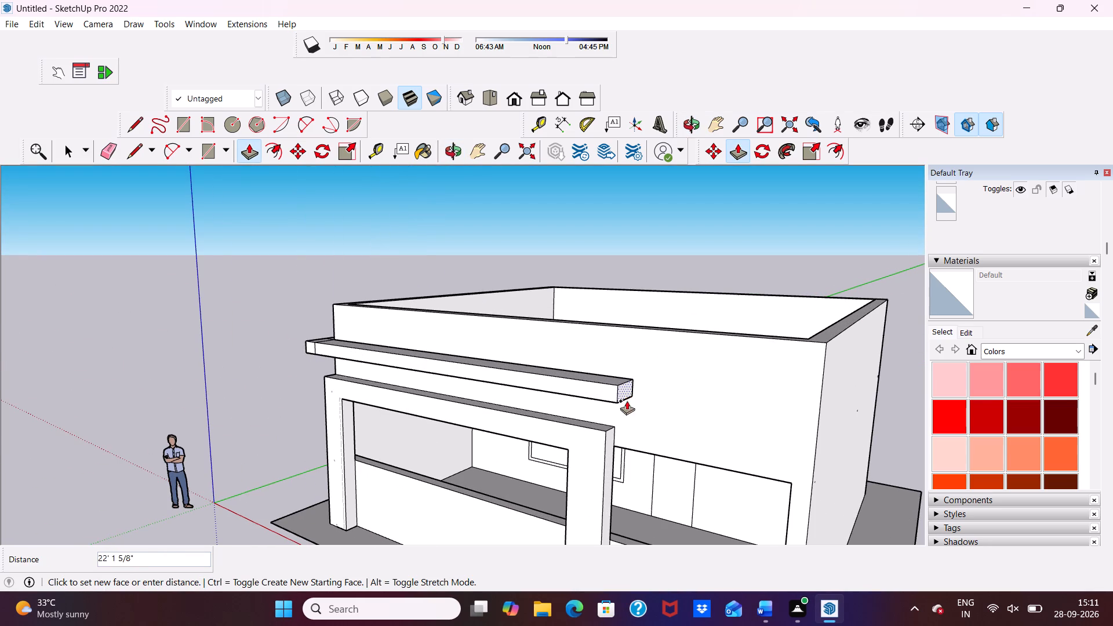
click(616, 434)
scroll(587, 365, up, 3)
scroll(543, 345, down, 5)
middle_drag(539, 358, 649, 329)
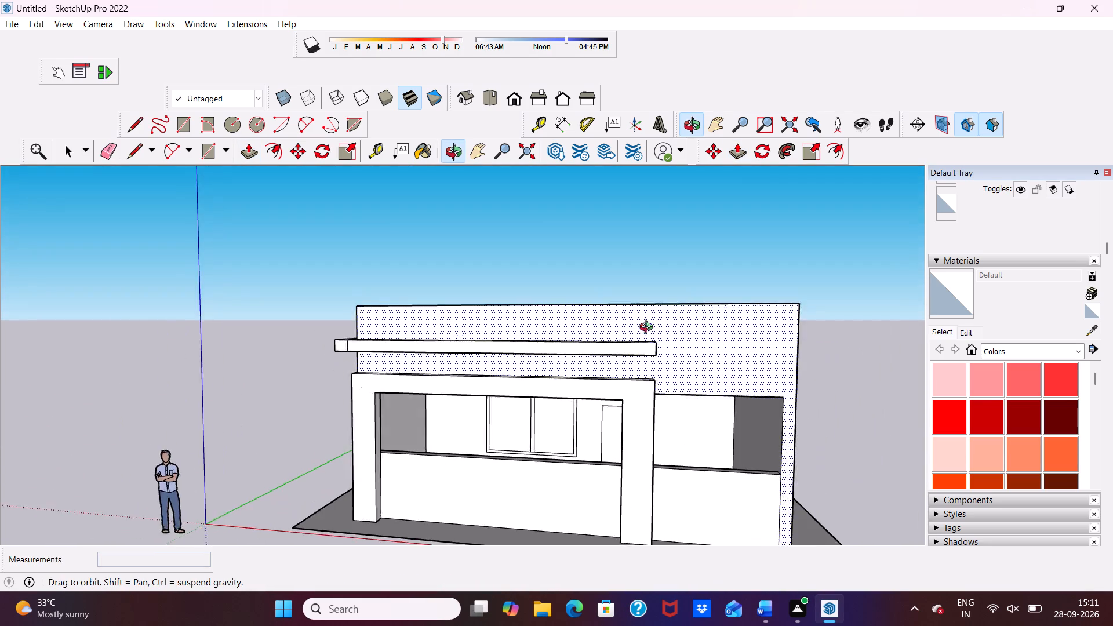
Examine the extended band along the front wall from the front and from above.
middle_drag(649, 329, 672, 327)
scroll(584, 329, up, 5)
scroll(449, 335, down, 2)
middle_drag(445, 338, 544, 365)
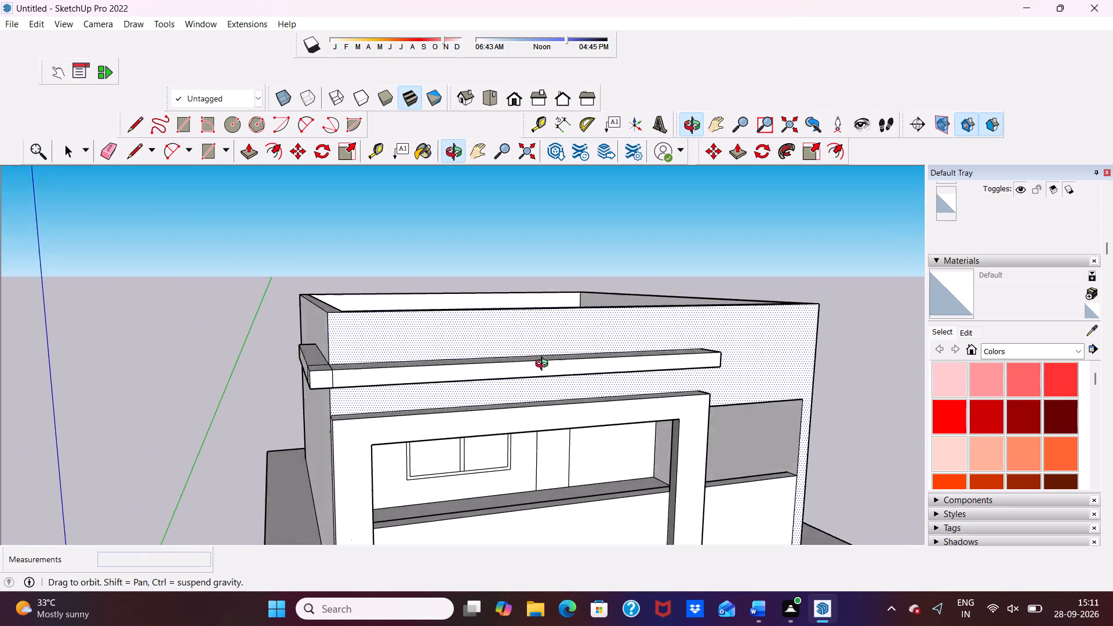
middle_drag(544, 365, 497, 391)
scroll(606, 354, up, 4)
middle_drag(659, 361, 653, 387)
middle_click(653, 388)
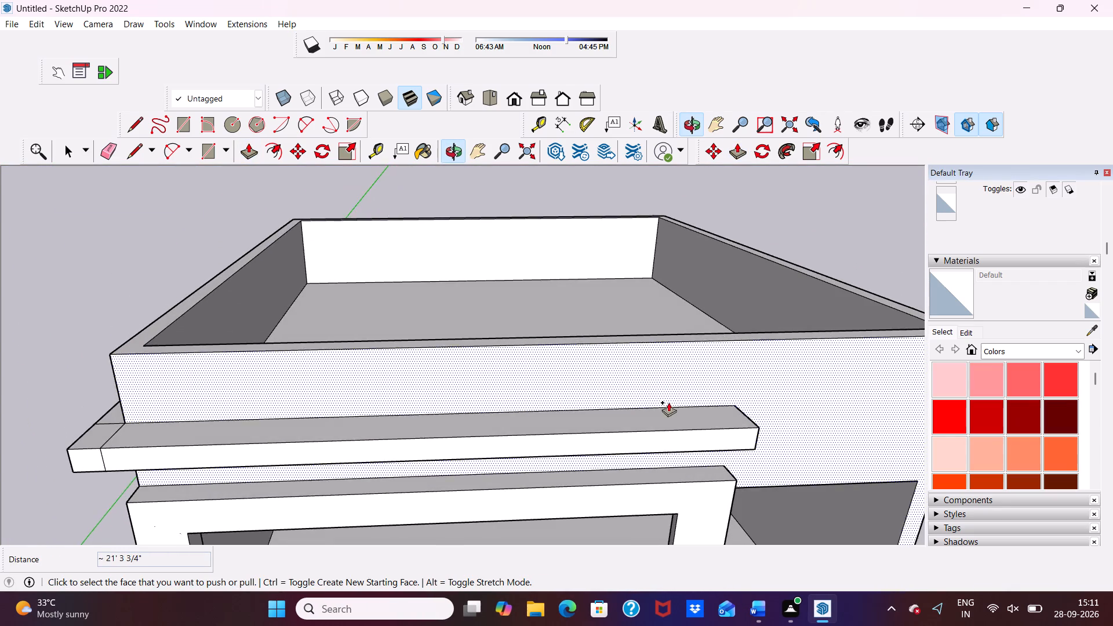
scroll(696, 417, up, 4)
scroll(544, 401, down, 4)
scroll(648, 333, down, 5)
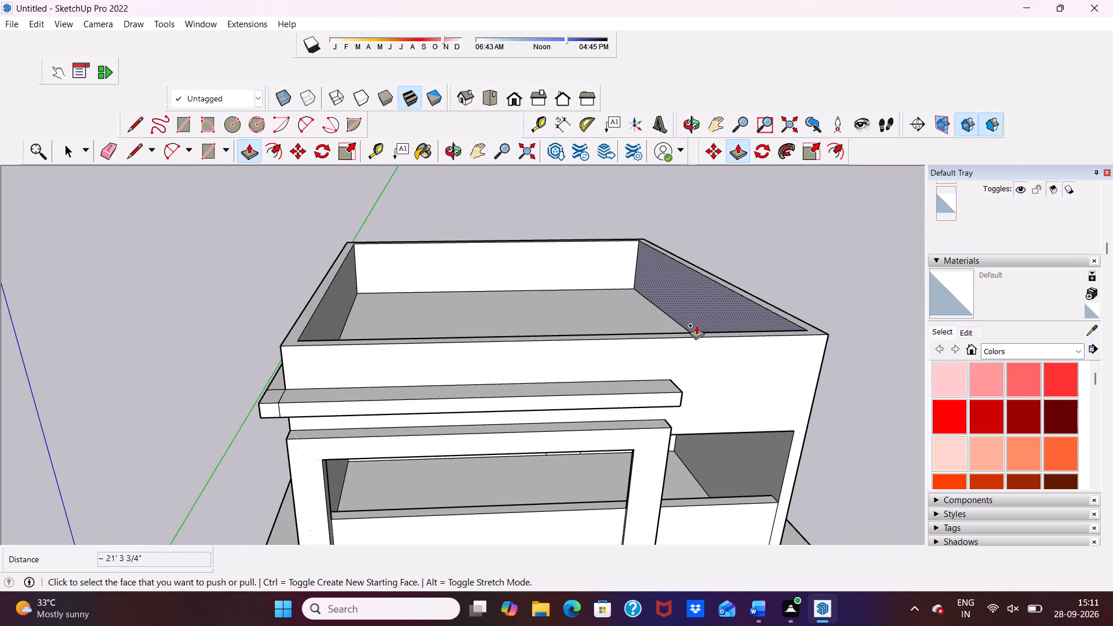
key(space)
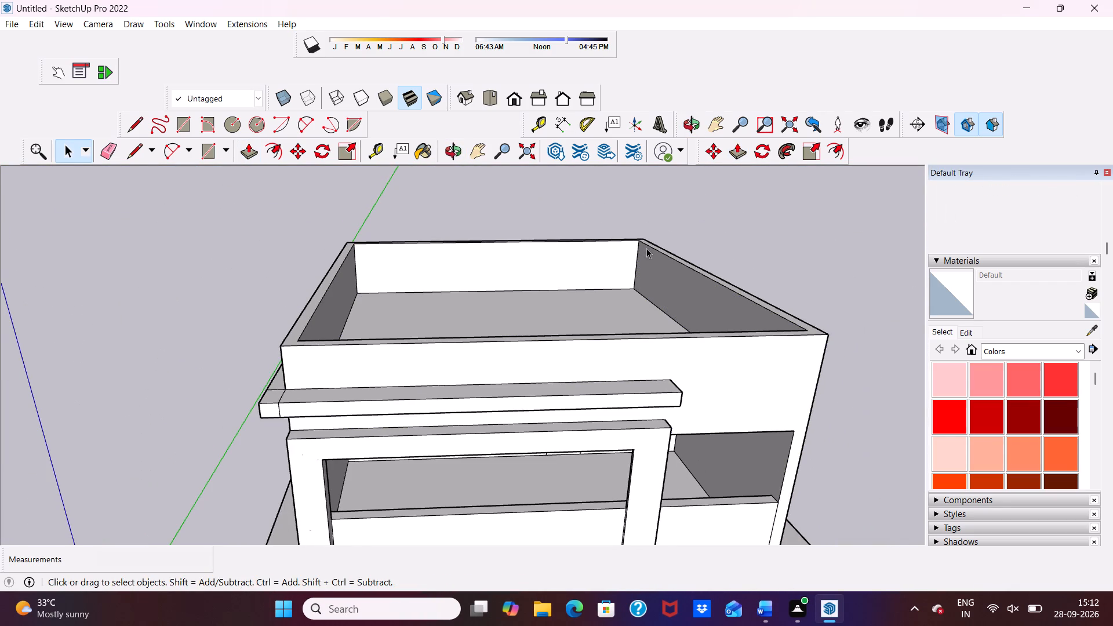
Draw a line about 1' 8" long across the band's top face, near its far end above the projecting frame.
scroll(411, 248, up, 3)
click(128, 151)
scroll(131, 154, down, 5)
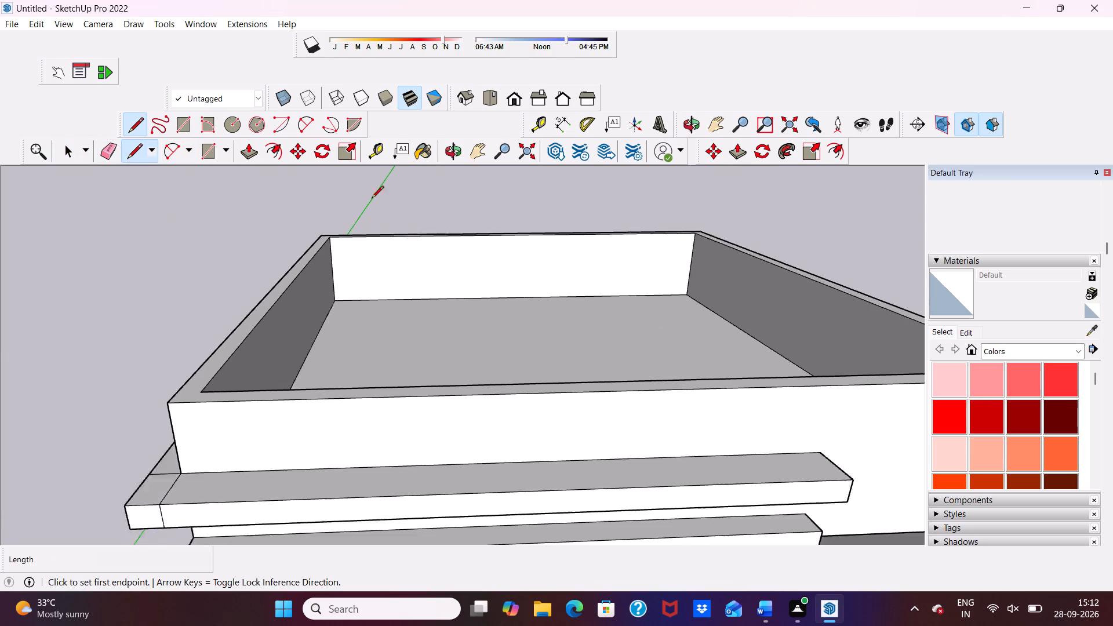
scroll(372, 199, down, 2)
scroll(479, 261, down, 3)
middle_drag(566, 333, 541, 407)
middle_click(541, 407)
scroll(550, 394, up, 12)
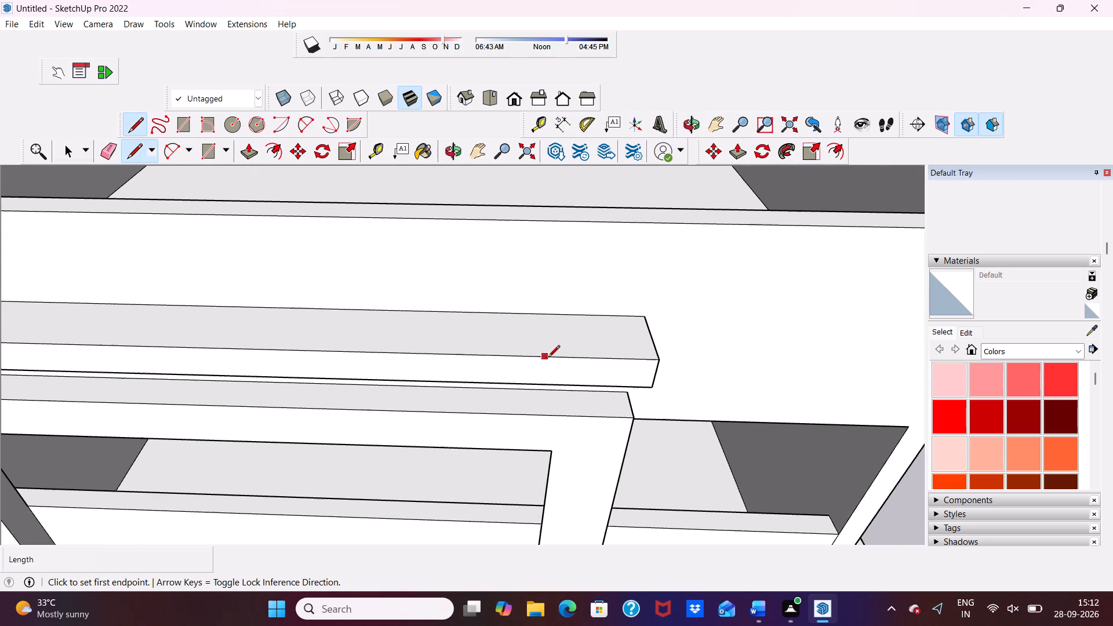
click(560, 354)
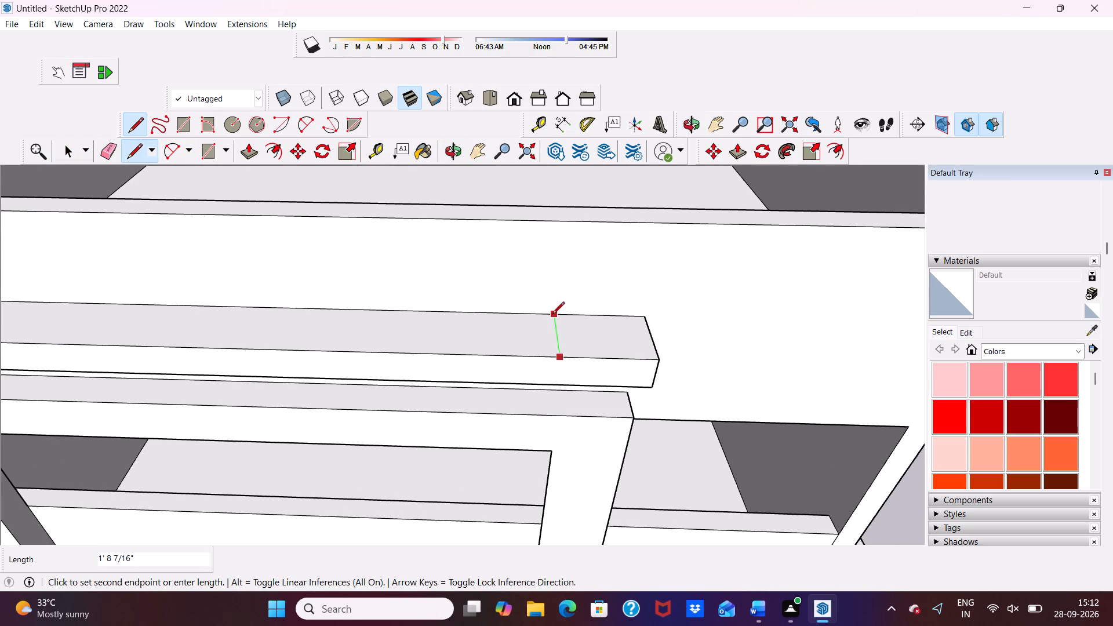
click(552, 315)
scroll(629, 314, down, 4)
key(space)
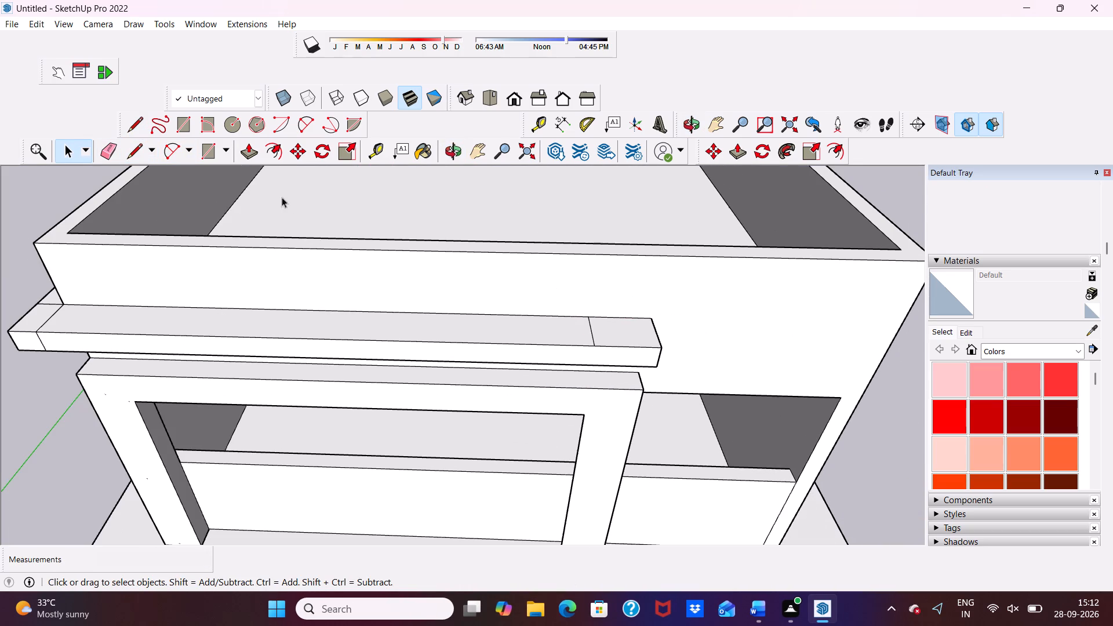
Pull the small top face at the band's far end up about 5' 5" to form an upright above the parapet.
click(249, 147)
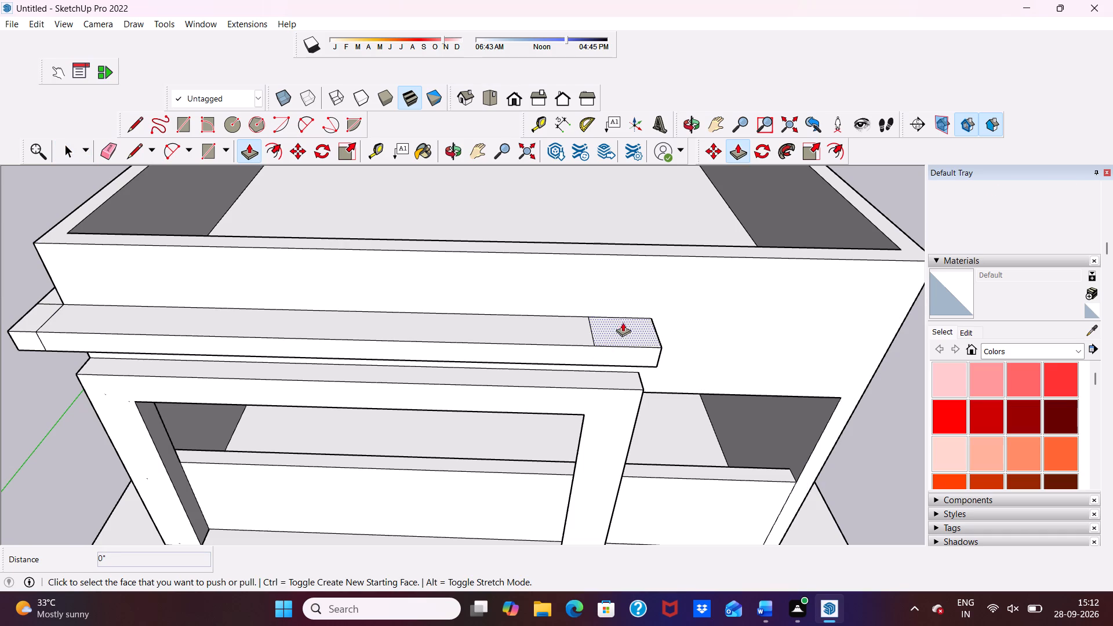
click(620, 322)
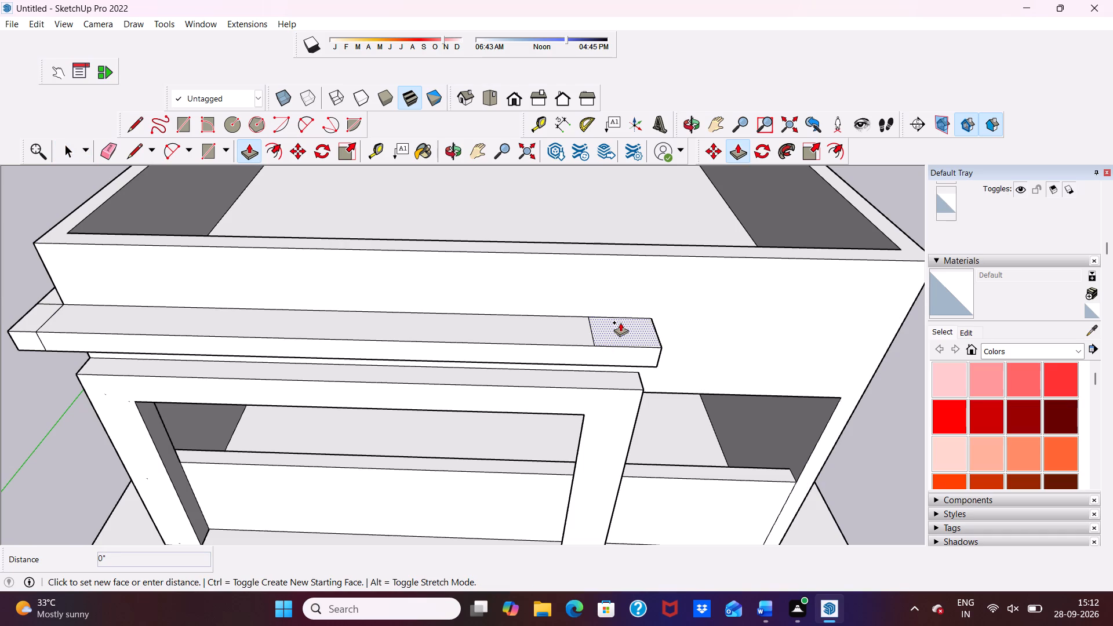
scroll(583, 259, down, 4)
scroll(656, 235, down, 3)
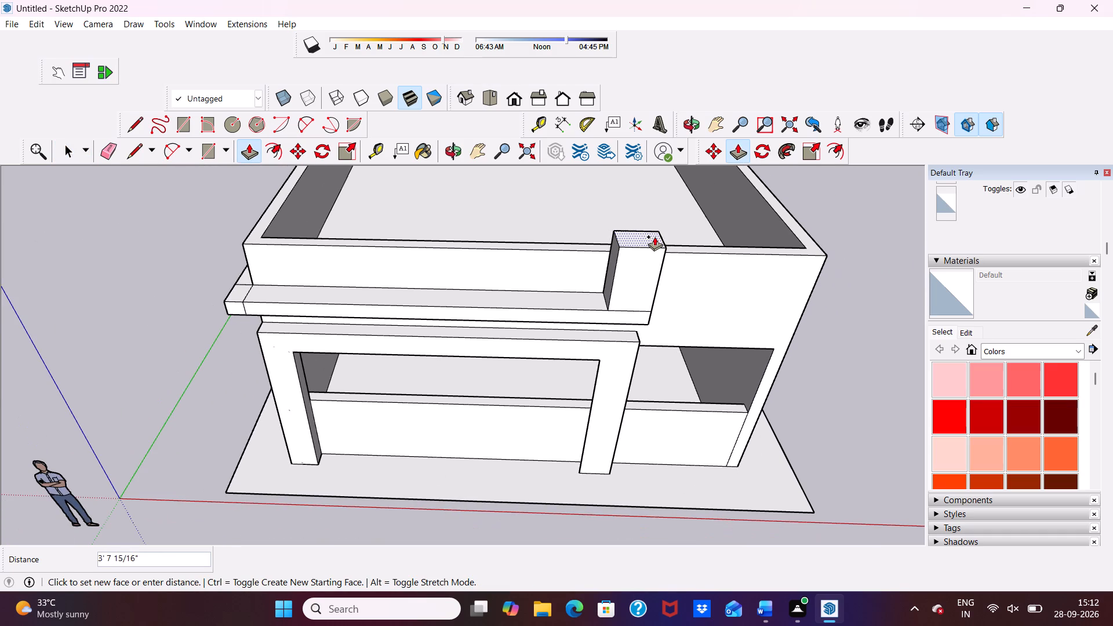
scroll(654, 236, down, 5)
middle_drag(648, 248, 663, 196)
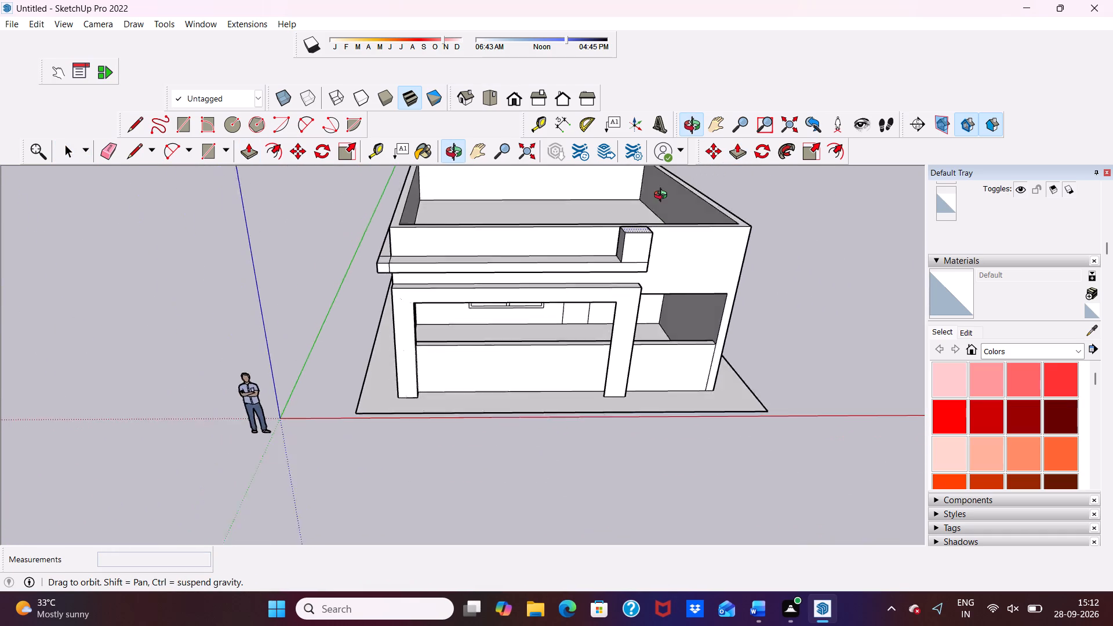
middle_drag(663, 196, 628, 117)
scroll(606, 174, up, 3)
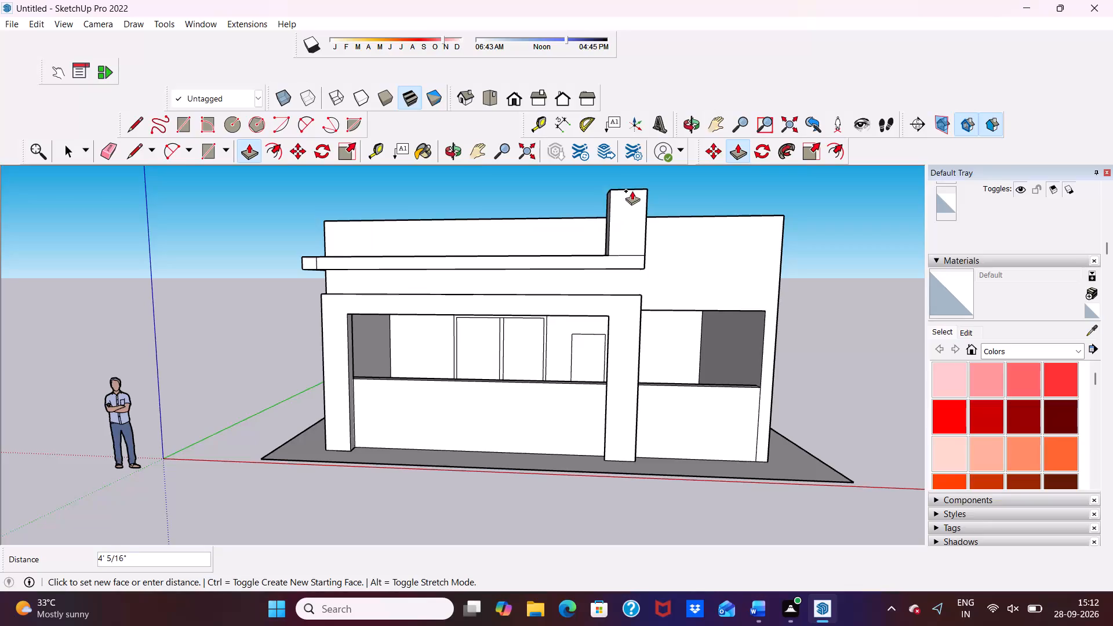
scroll(633, 187, down, 5)
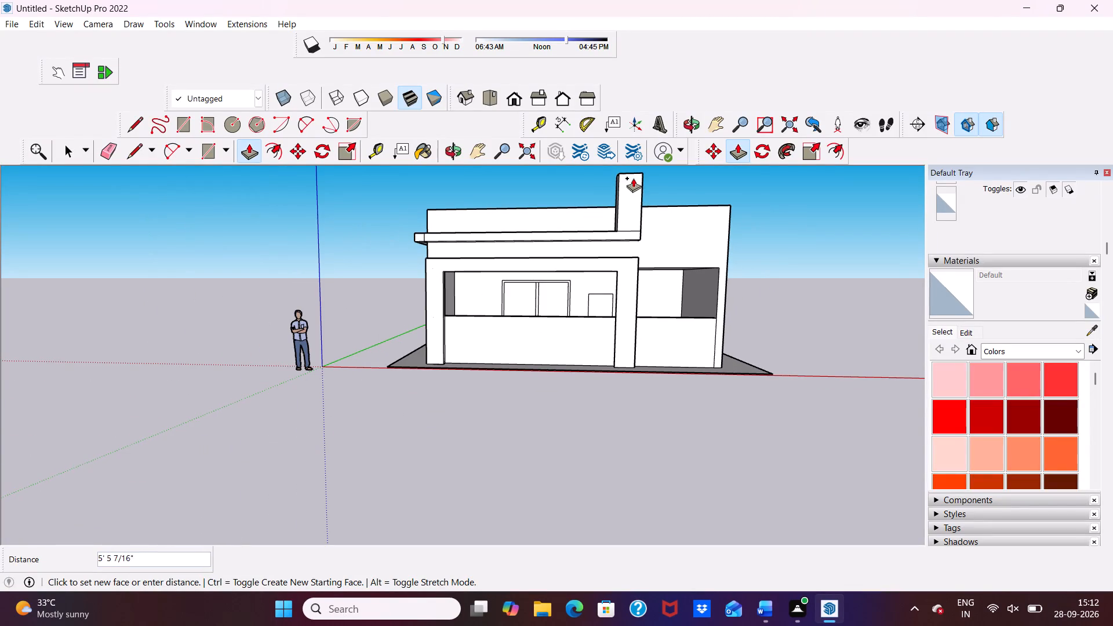
click(632, 184)
Push the upright's inner side face toward the band's far end to narrow the upright.
scroll(592, 201, up, 1)
scroll(591, 201, down, 1)
middle_drag(591, 200, 681, 264)
scroll(603, 249, up, 10)
key(space)
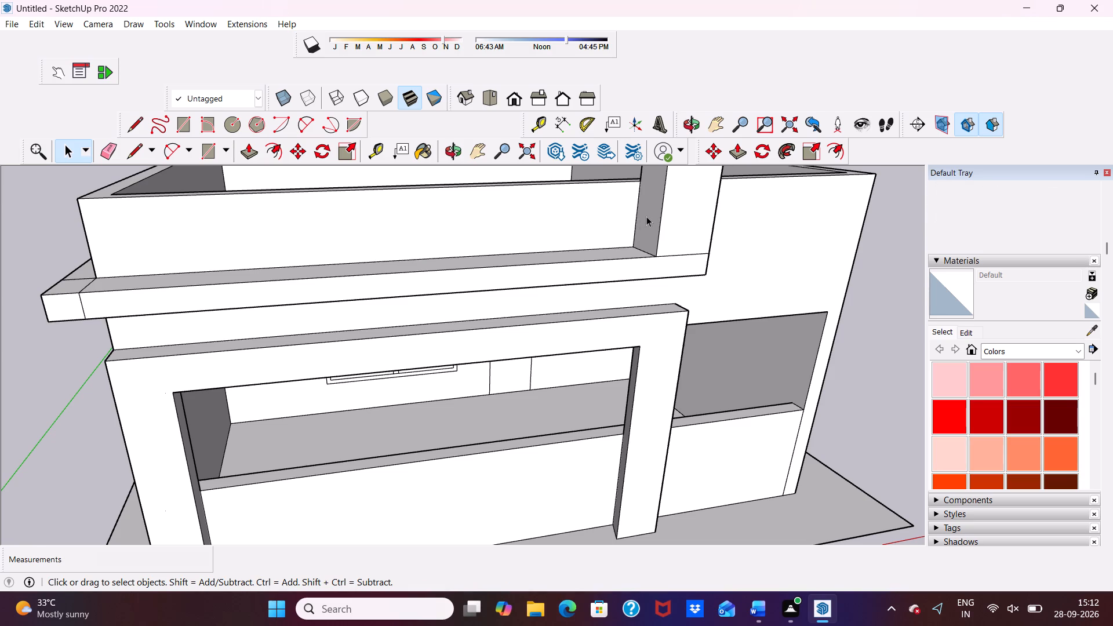
click(654, 211)
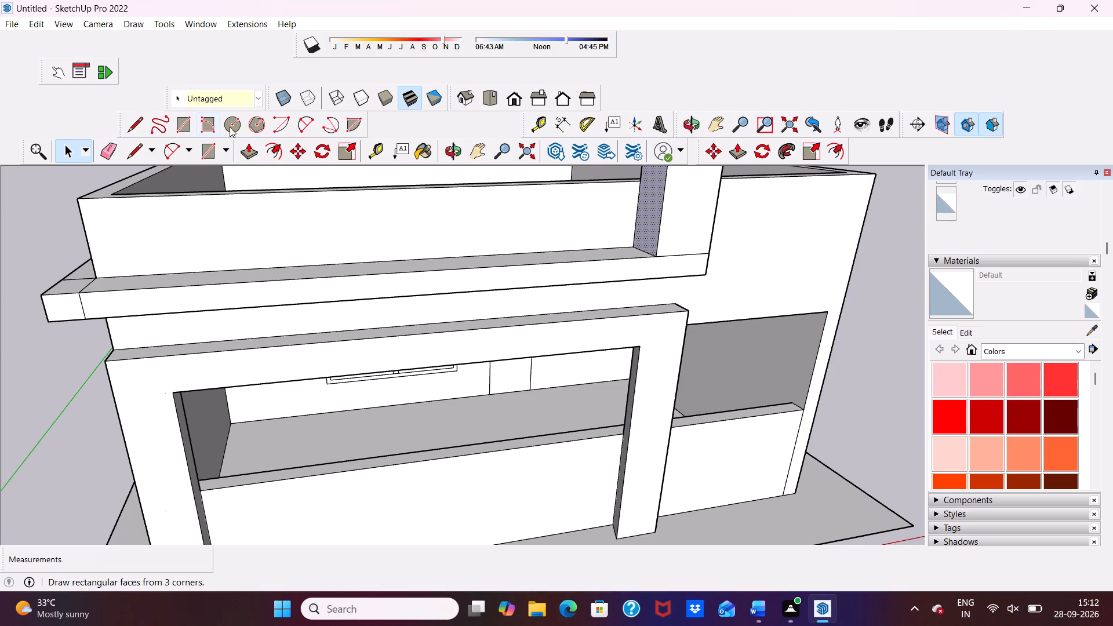
click(252, 148)
scroll(490, 209, down, 2)
scroll(529, 213, up, 1)
scroll(547, 213, down, 5)
middle_drag(624, 239, 656, 307)
scroll(639, 251, up, 4)
drag(627, 210, 635, 210)
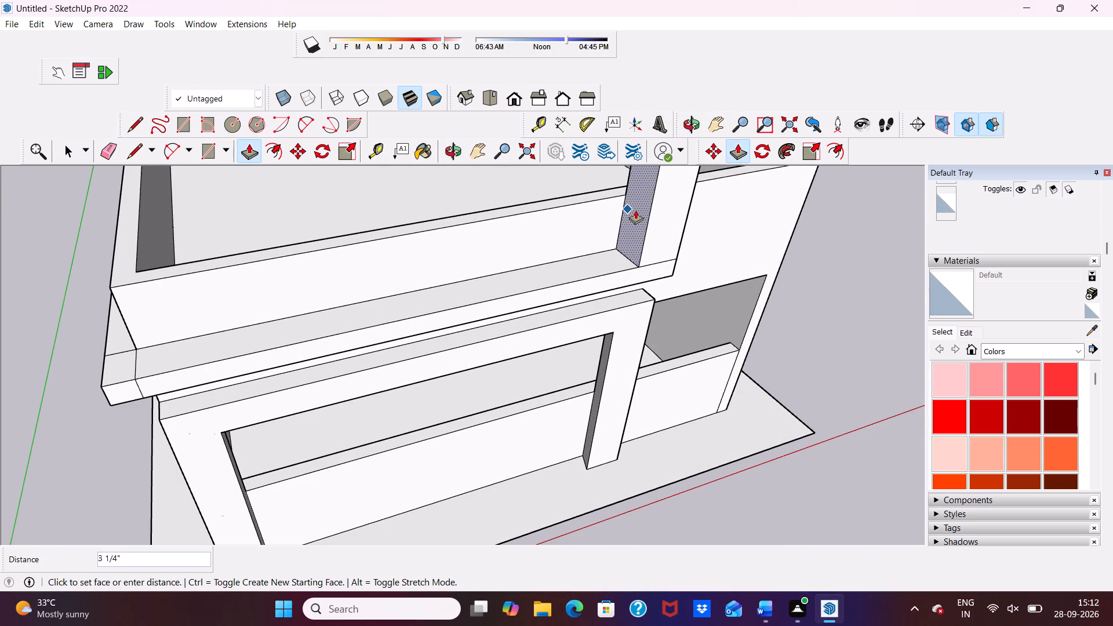
drag(635, 210, 652, 206)
scroll(626, 213, down, 4)
scroll(642, 236, up, 1)
scroll(655, 249, down, 1)
Push the upright's inner side face a further 3 3/4" or so to make the upright thinner.
middle_drag(657, 250, 510, 192)
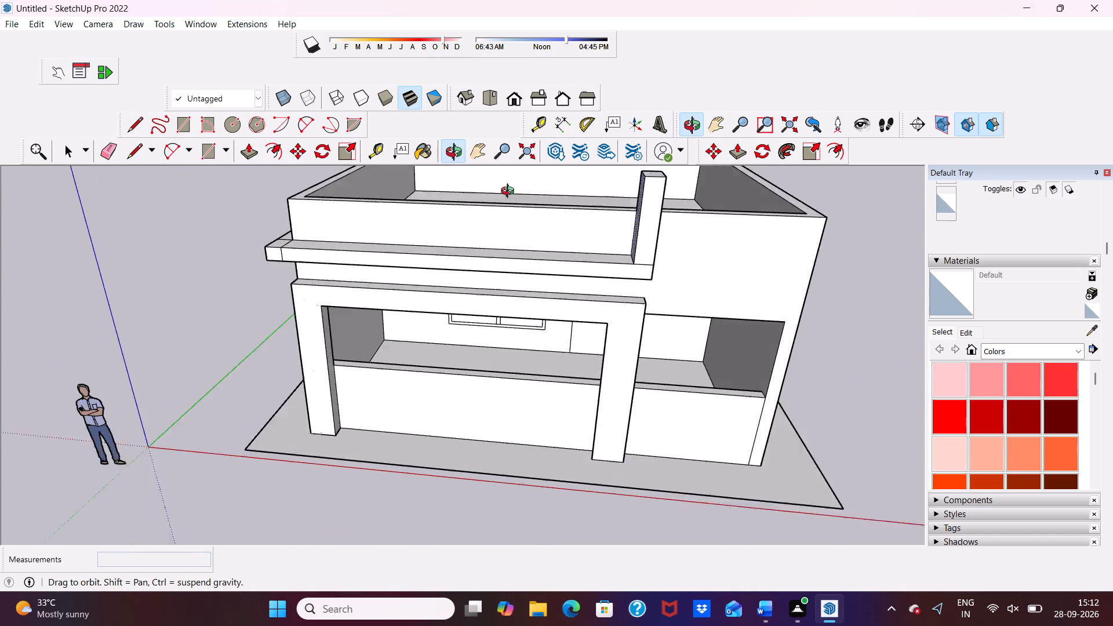
middle_drag(510, 192, 523, 148)
scroll(578, 176, up, 1)
scroll(574, 186, down, 7)
middle_drag(616, 172, 701, 272)
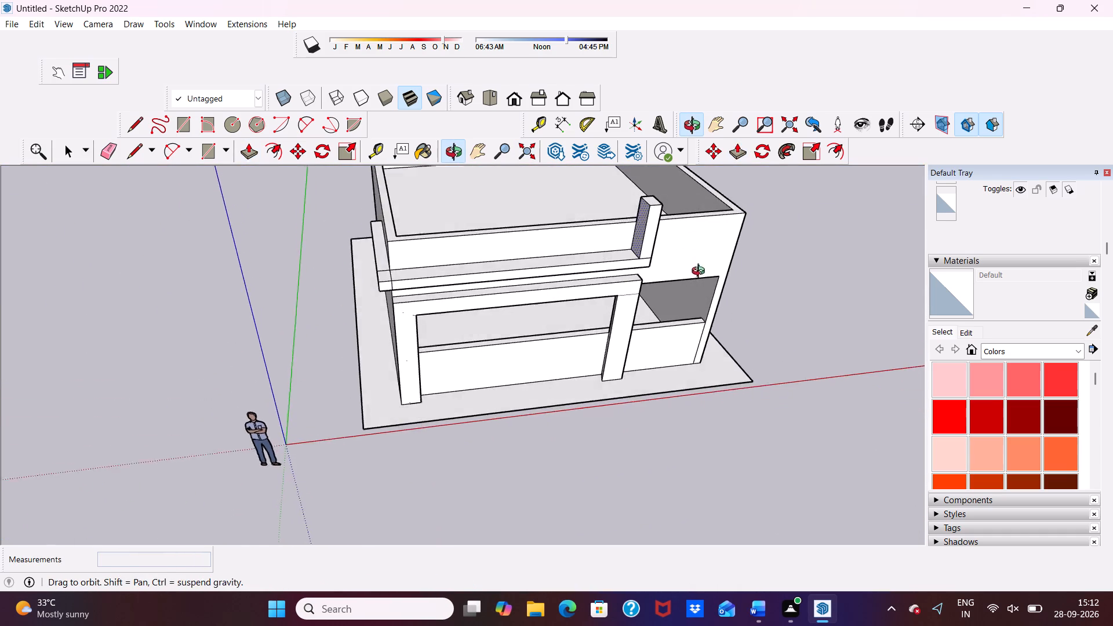
middle_drag(701, 272, 701, 273)
scroll(616, 250, up, 10)
drag(650, 215, 660, 213)
scroll(636, 220, down, 3)
middle_drag(635, 223, 534, 157)
scroll(459, 241, down, 9)
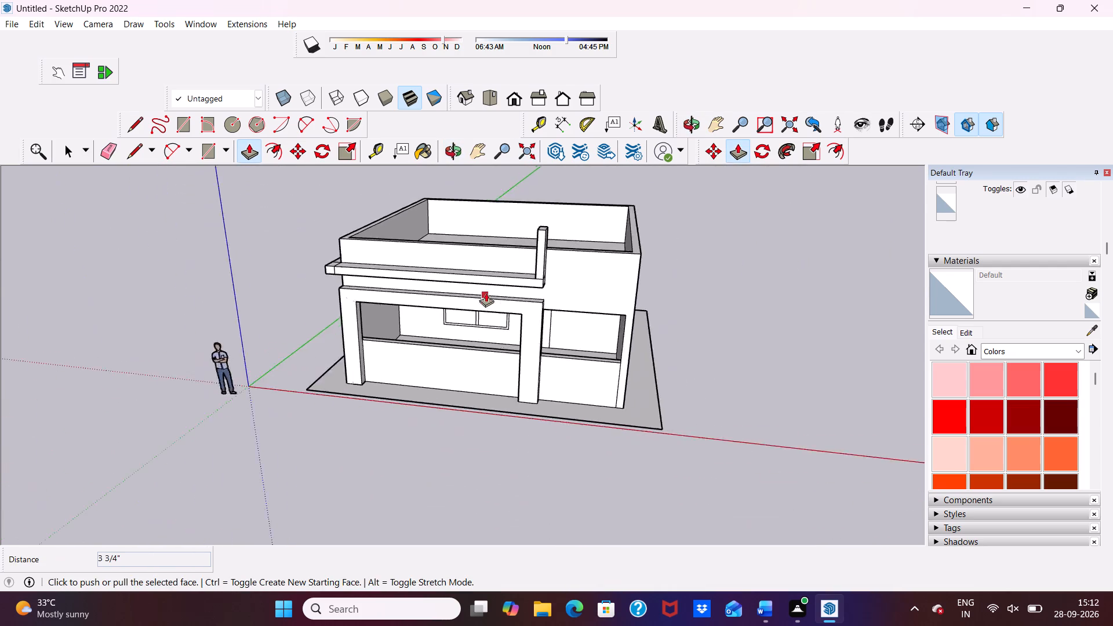
scroll(486, 293, down, 2)
middle_drag(485, 292, 567, 247)
scroll(552, 252, up, 3)
key(space)
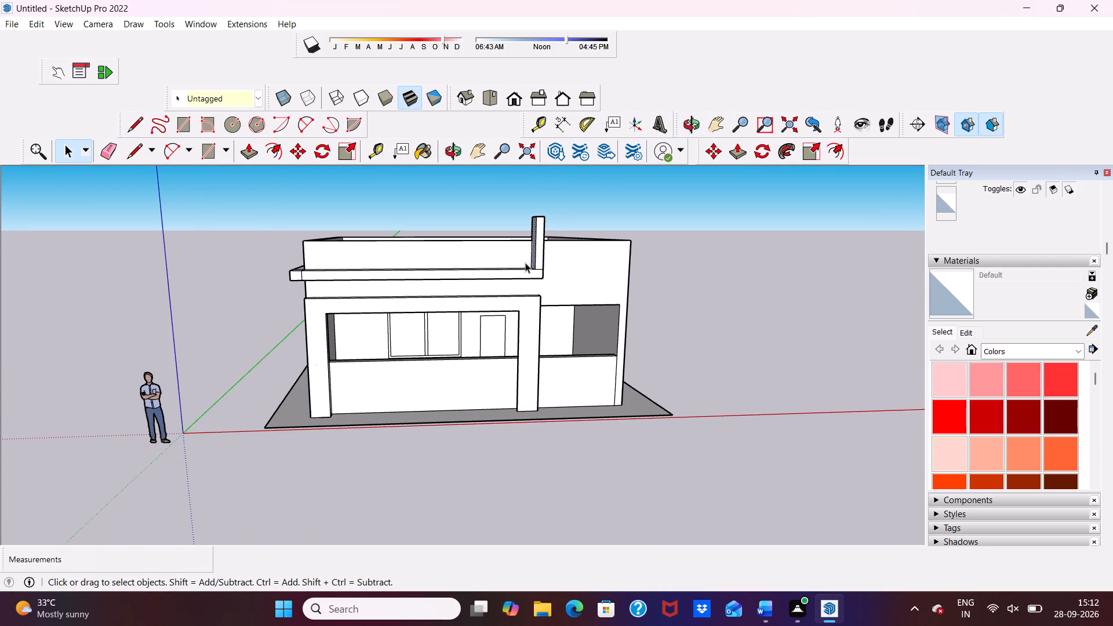
Erase the horizontal seam line between the upright and the band on their front face.
scroll(515, 272, up, 3)
scroll(556, 231, up, 11)
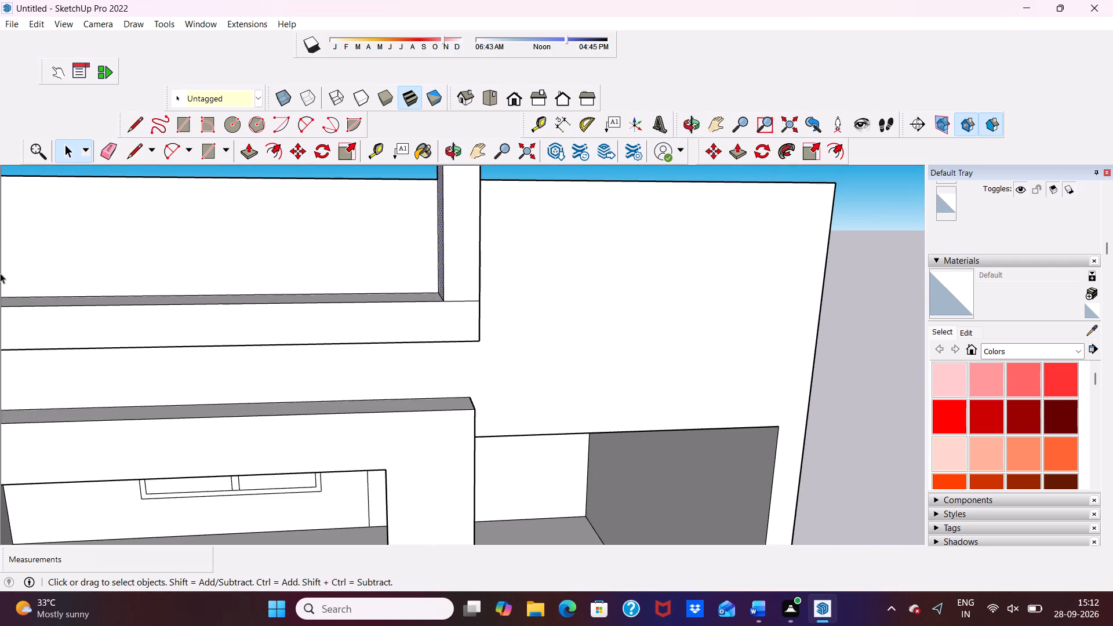
drag(111, 144, 117, 150)
scroll(661, 382, up, 3)
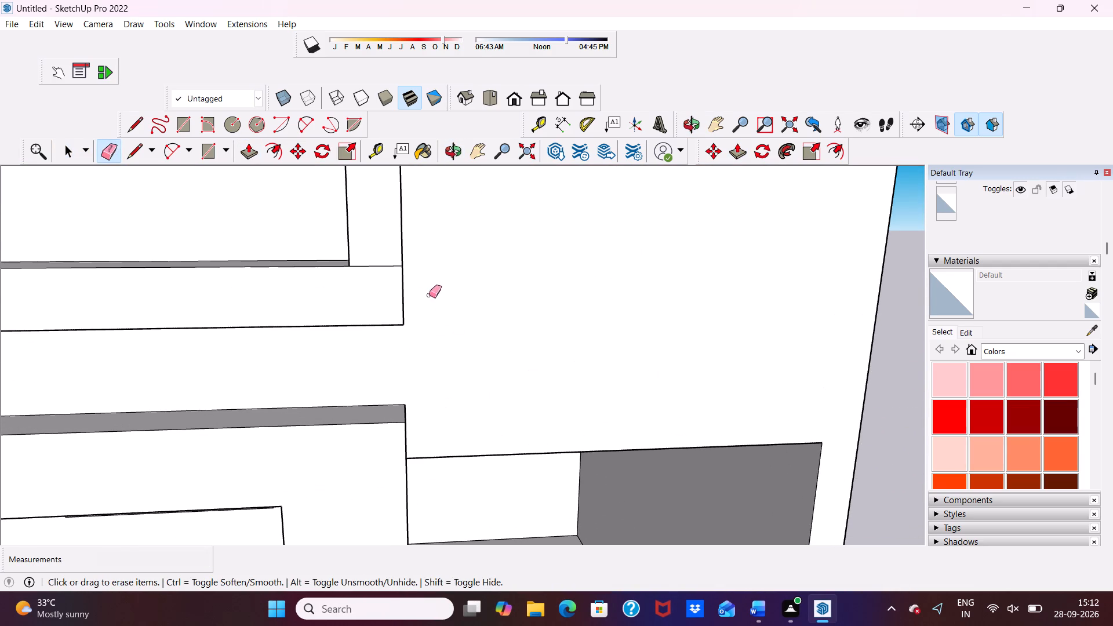
click(365, 266)
scroll(369, 273, down, 2)
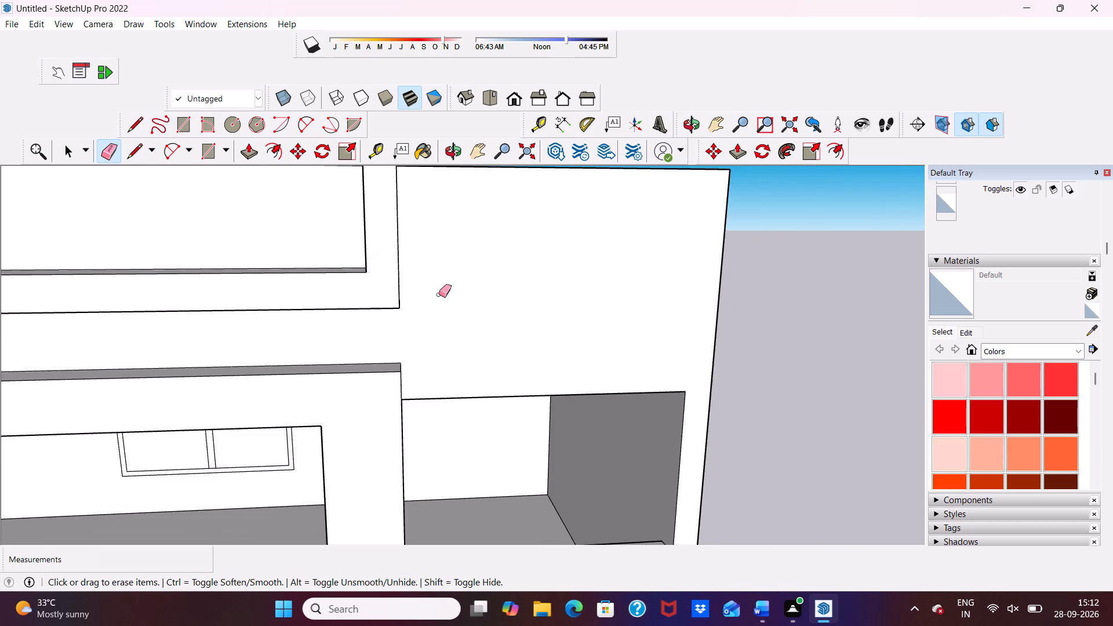
Erase the seam across the side band's top face and the vertical seam on its side face at the front corner.
scroll(439, 294, down, 5)
middle_drag(362, 285, 546, 306)
scroll(459, 289, up, 1)
scroll(359, 268, down, 12)
middle_drag(485, 387, 657, 374)
scroll(483, 451, up, 10)
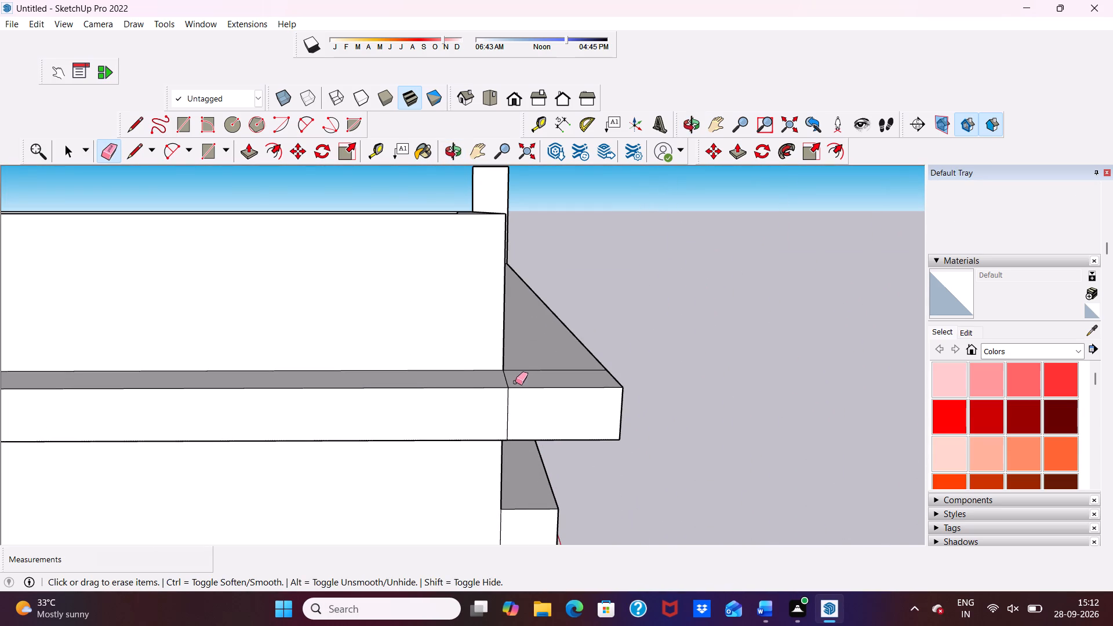
click(505, 376)
scroll(497, 421, up, 3)
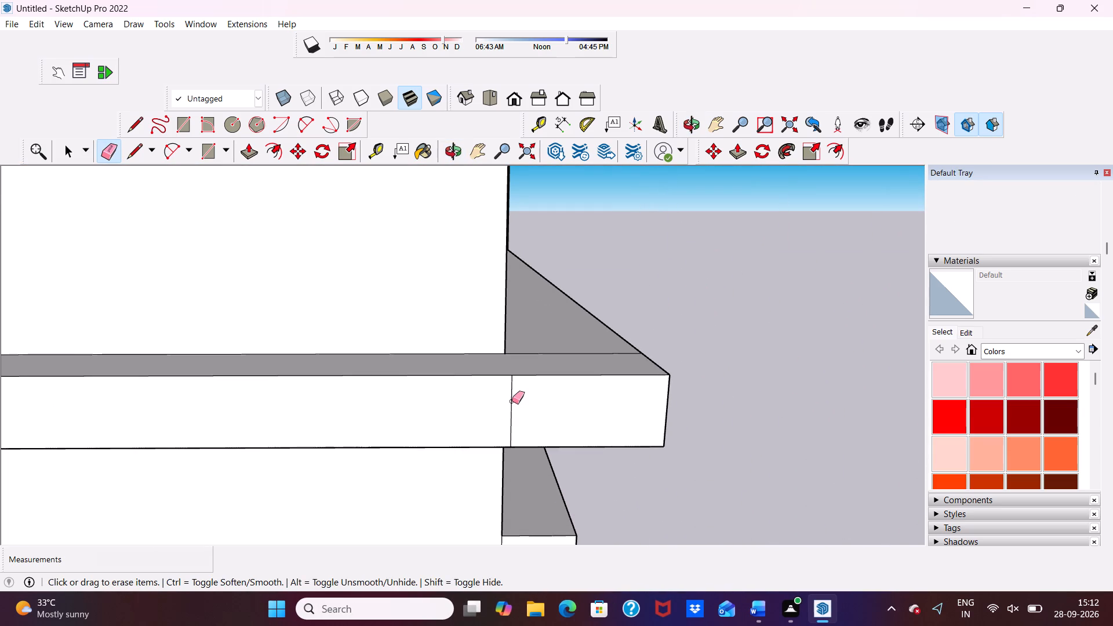
click(512, 398)
Erase the remaining seam on the band's top face and the vertical seam on its front face near the wrapped corner.
scroll(519, 376, down, 3)
middle_drag(526, 372, 315, 441)
scroll(466, 421, up, 4)
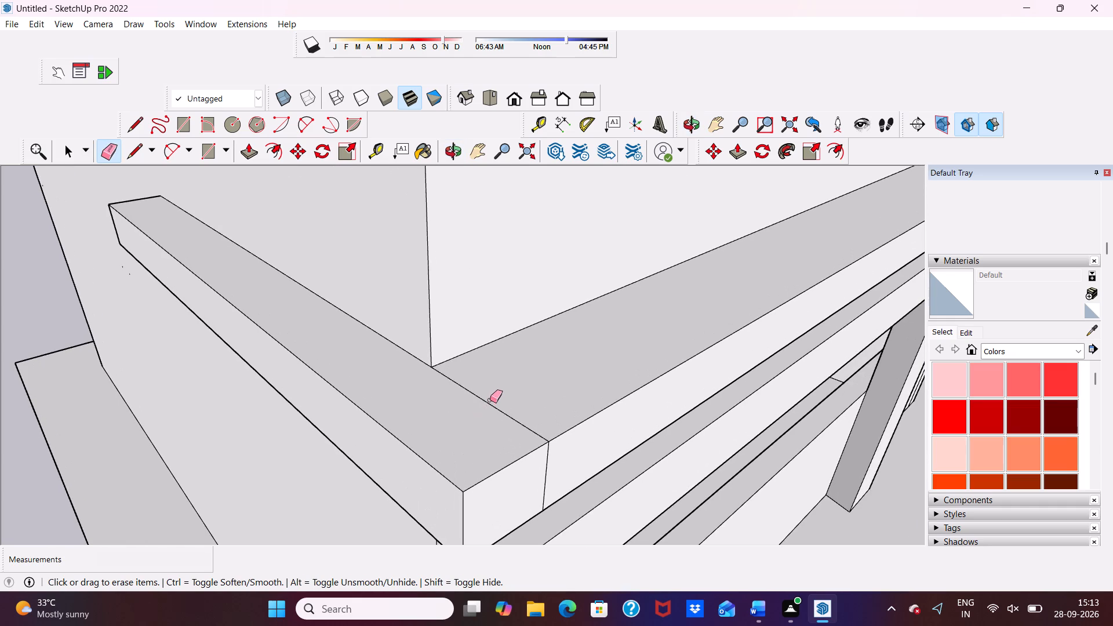
click(490, 400)
scroll(485, 399, down, 6)
middle_drag(518, 443, 320, 311)
scroll(373, 358, up, 4)
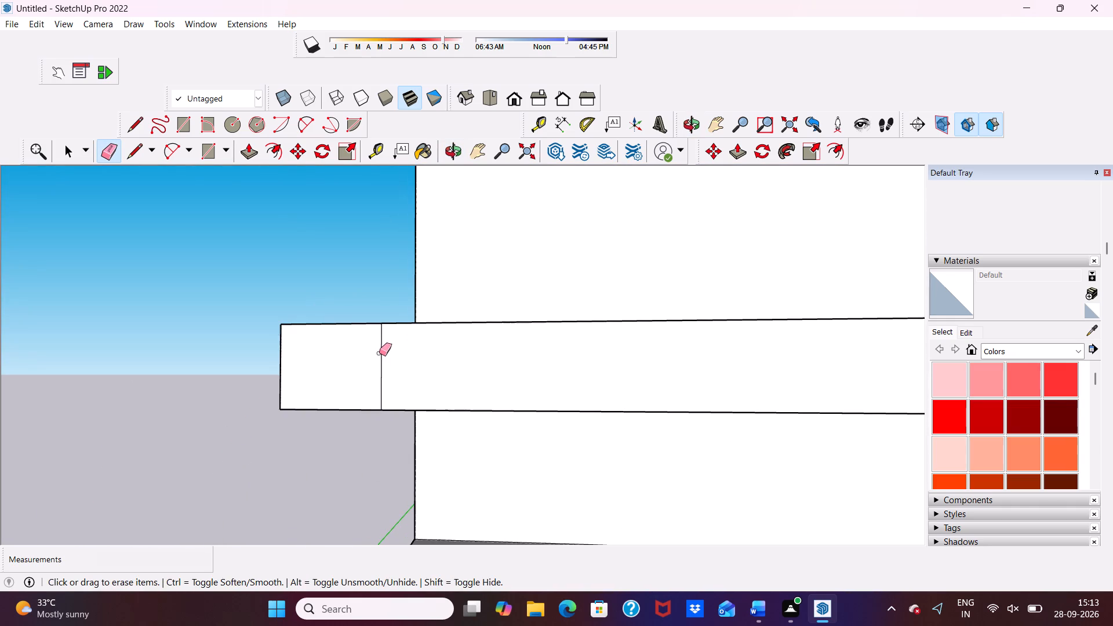
scroll(379, 353, up, 1)
click(379, 351)
Erase the two seam lines on the underside of the band at the wrapped corner.
scroll(375, 348, down, 4)
middle_drag(391, 395, 490, 244)
scroll(407, 329, up, 3)
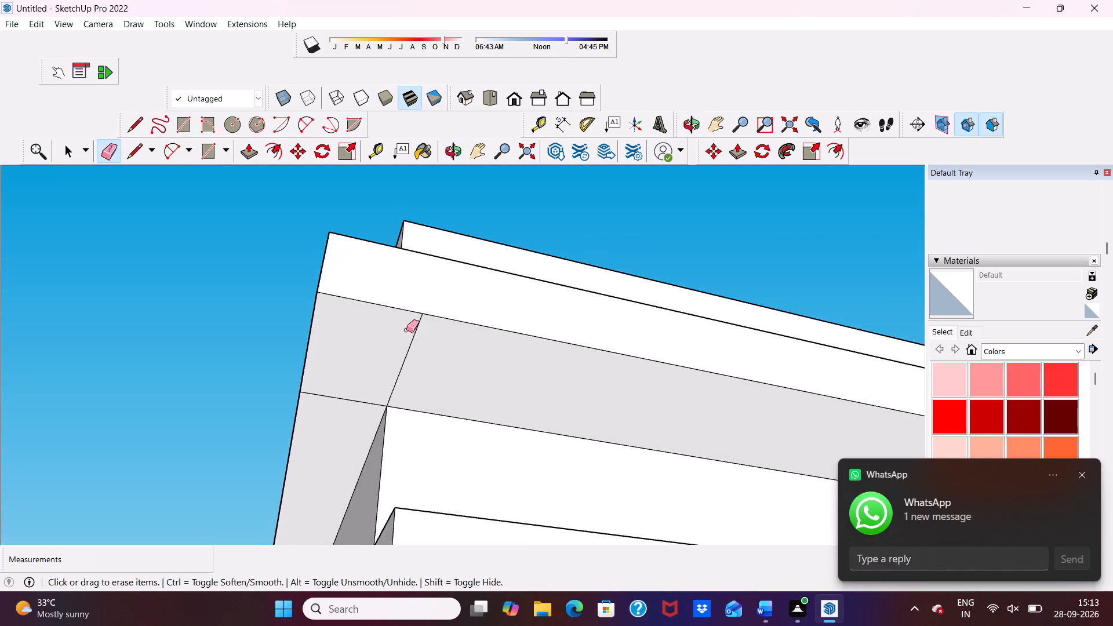
scroll(406, 330, up, 1)
click(416, 333)
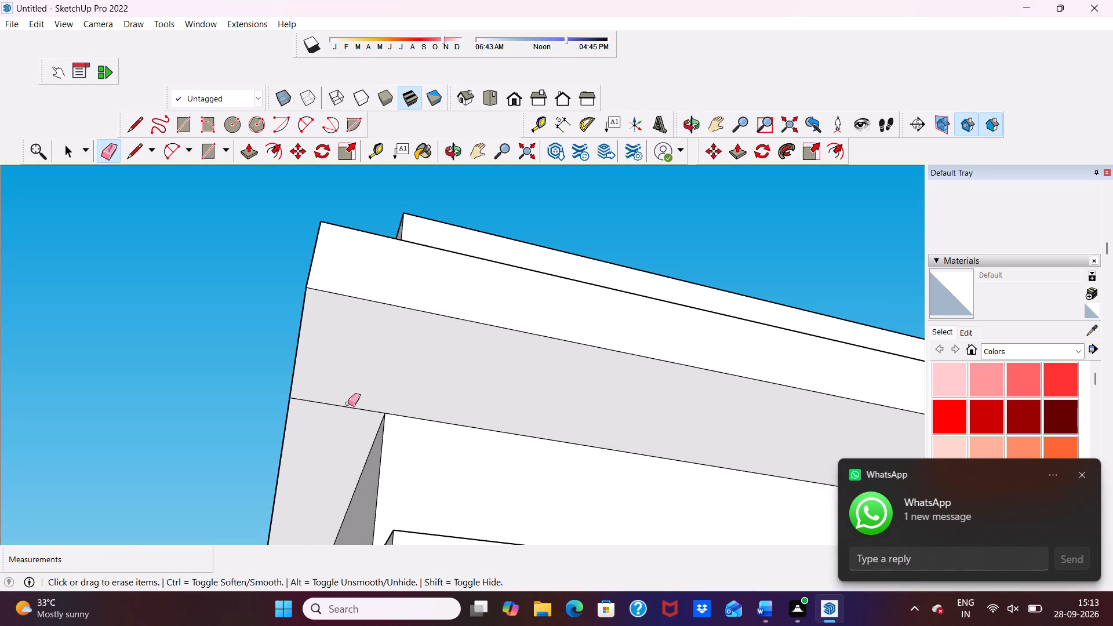
click(347, 405)
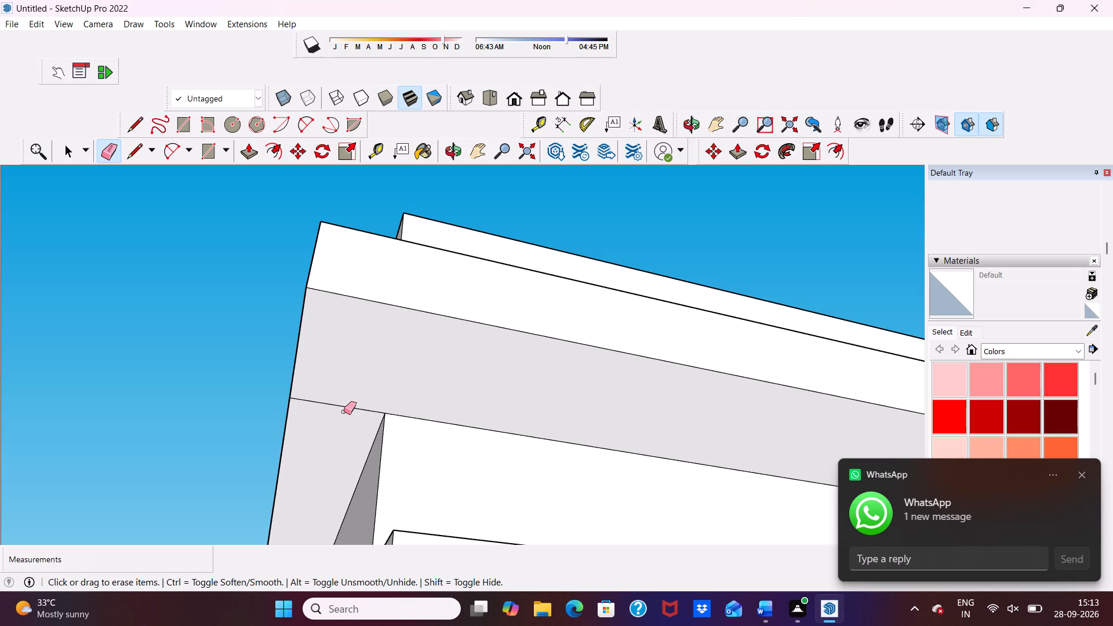
click(346, 407)
scroll(328, 393, down, 5)
scroll(317, 408, up, 1)
scroll(325, 413, down, 9)
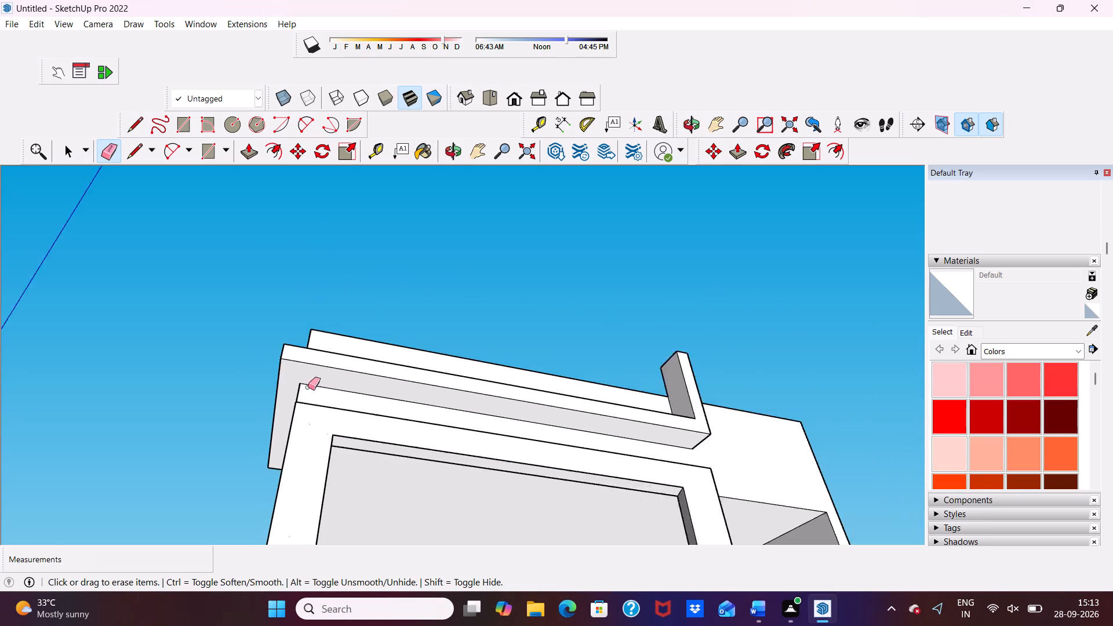
scroll(308, 387, down, 2)
middle_drag(334, 408, 213, 509)
scroll(520, 325, up, 1)
scroll(533, 323, down, 4)
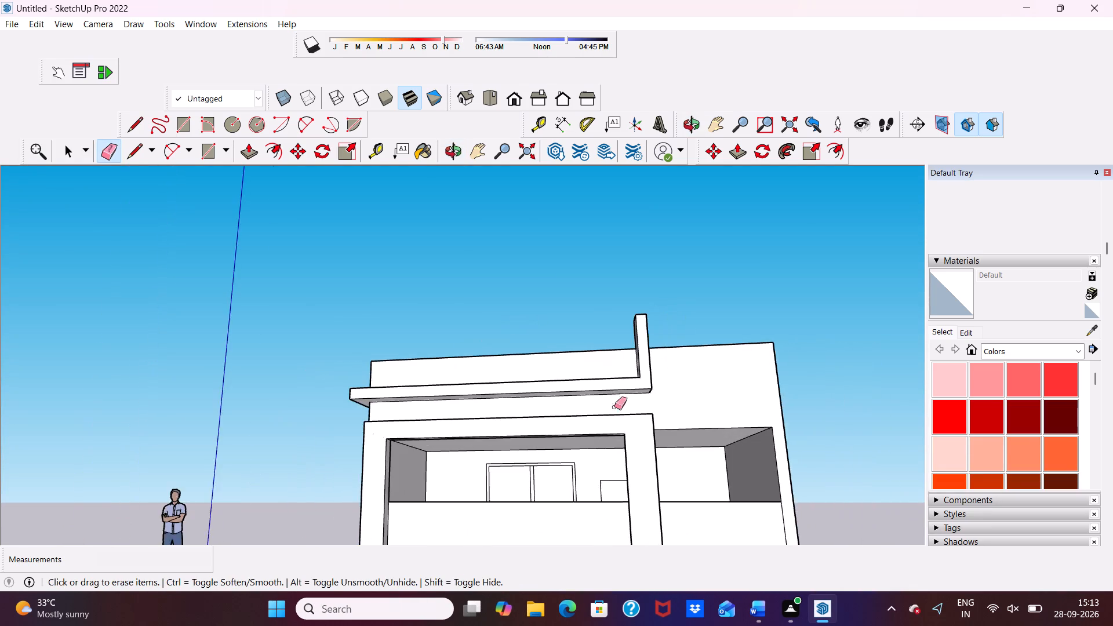
middle_drag(614, 409, 664, 496)
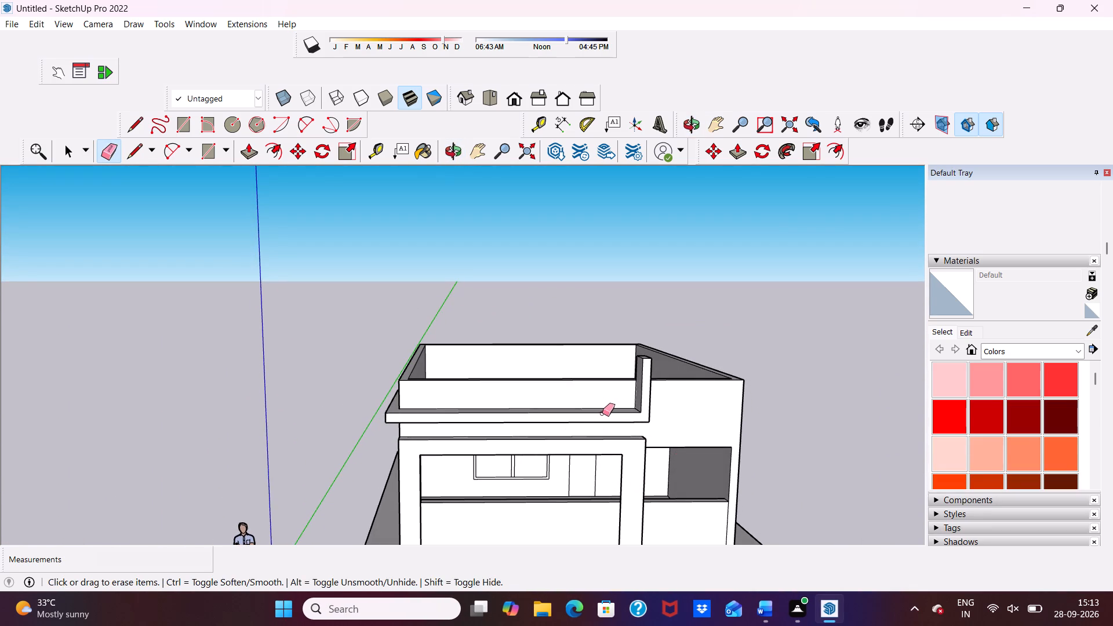
key(space)
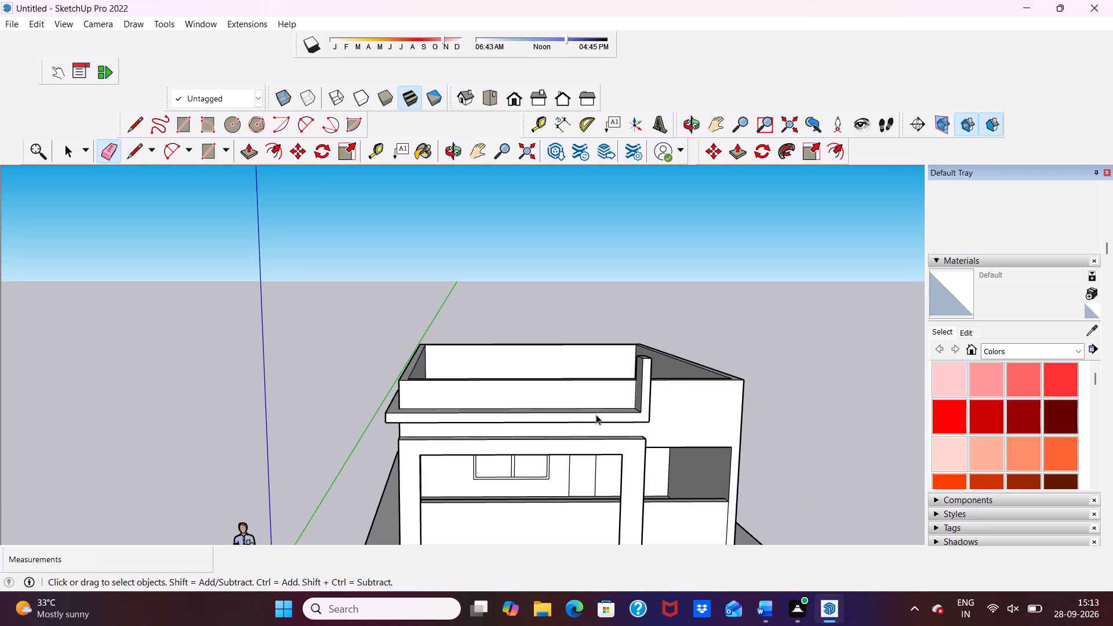
Push/Pull the top face of the parapet walls upward by 2'.
scroll(638, 370, up, 4)
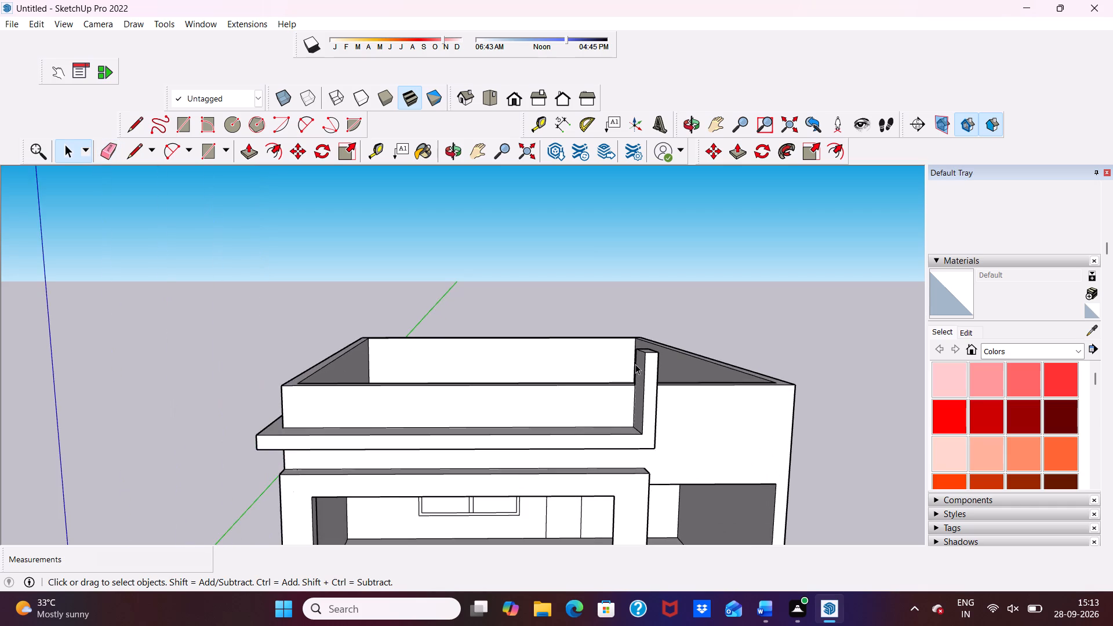
scroll(635, 361, down, 4)
middle_drag(636, 362, 655, 350)
scroll(655, 350, up, 4)
scroll(499, 387, up, 5)
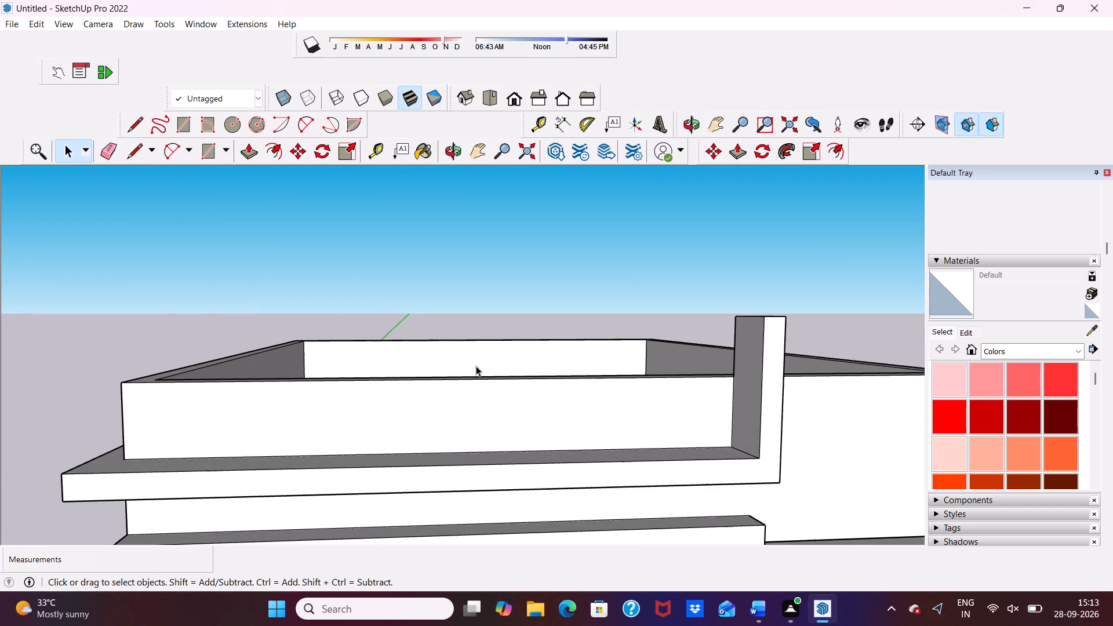
middle_drag(480, 365, 524, 341)
scroll(523, 332, up, 2)
scroll(528, 329, down, 4)
middle_drag(566, 350, 406, 509)
scroll(465, 429, up, 6)
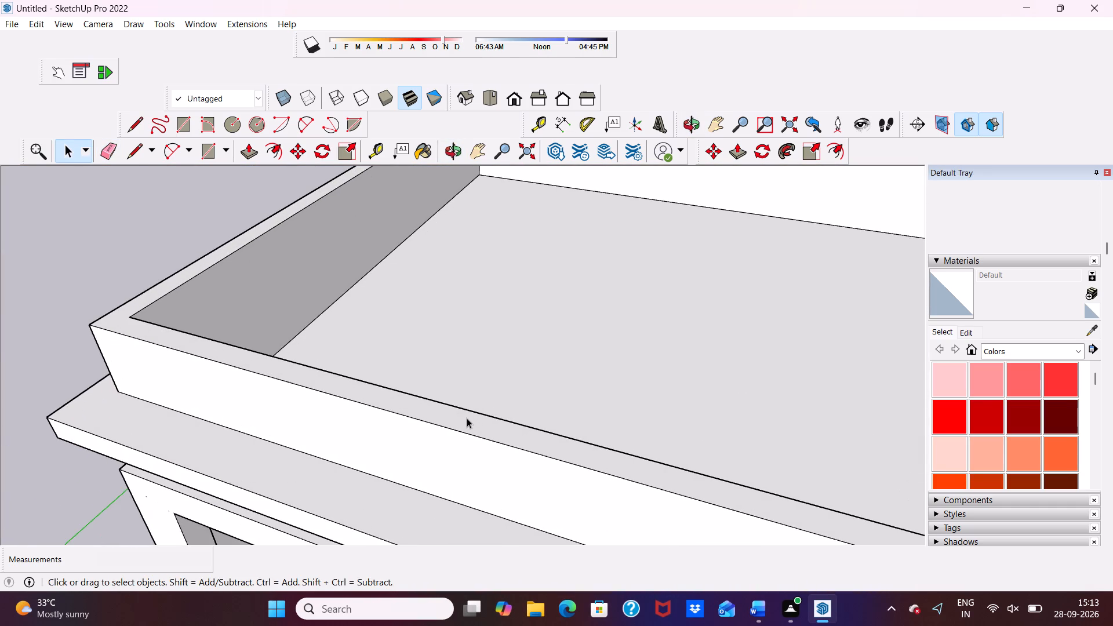
click(467, 417)
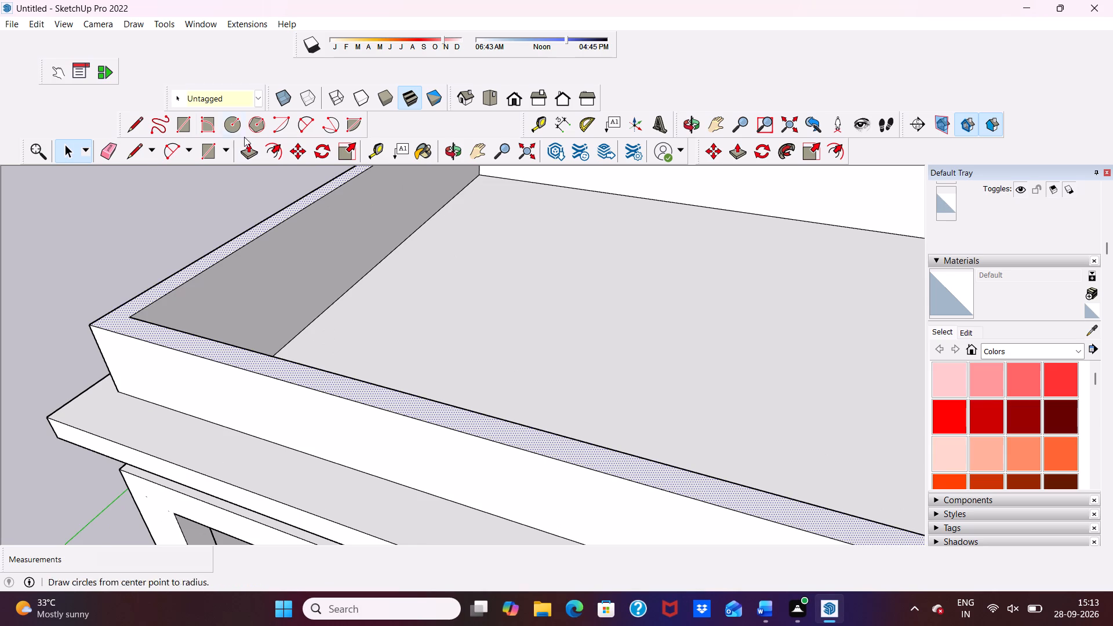
click(251, 145)
click(221, 339)
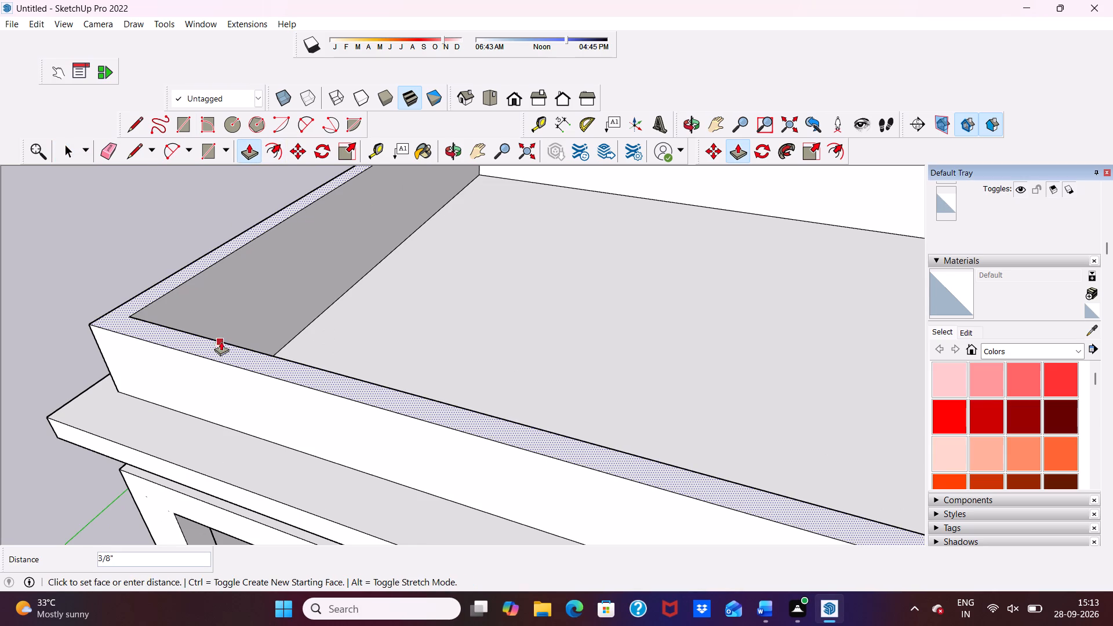
drag(229, 352, 214, 281)
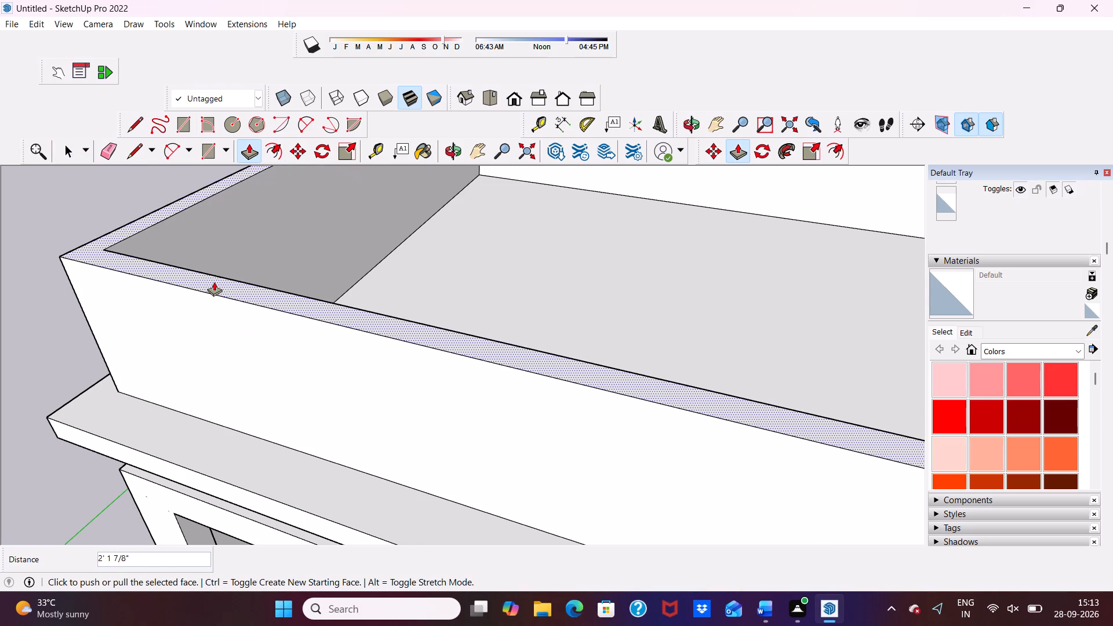
key(2)
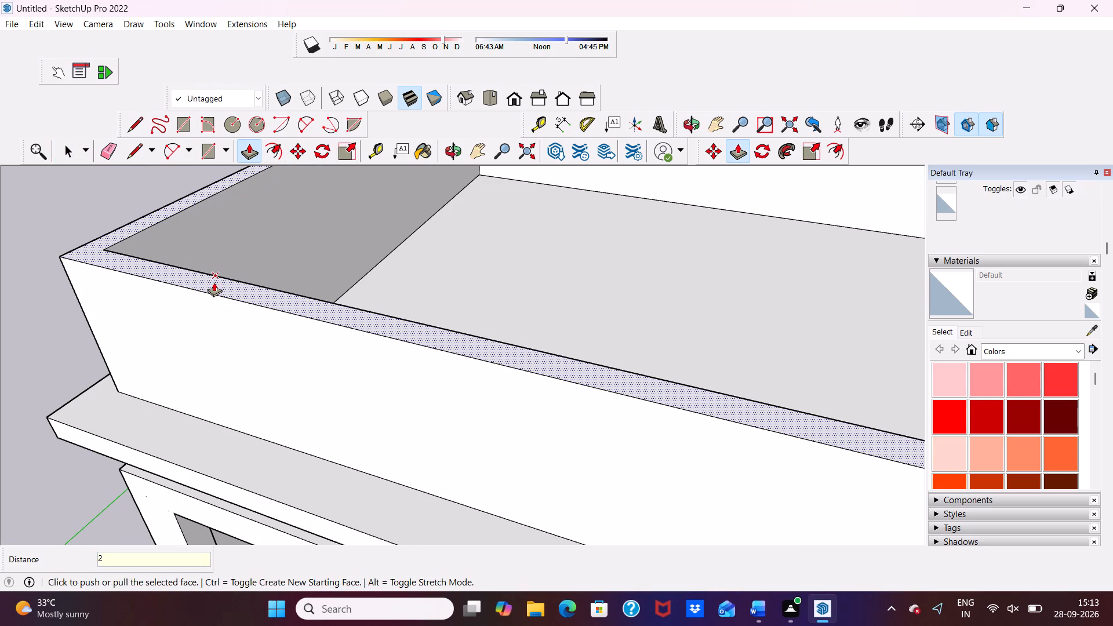
key(apostrophe)
key(Return)
scroll(290, 383, down, 2)
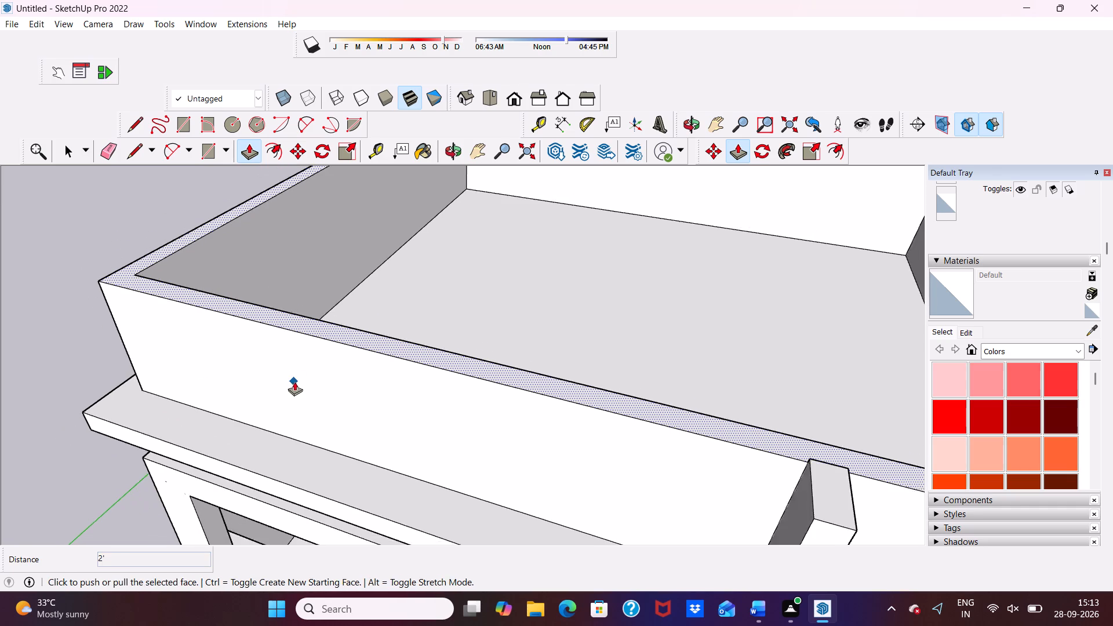
middle_drag(294, 381, 405, 307)
scroll(470, 299, down, 2)
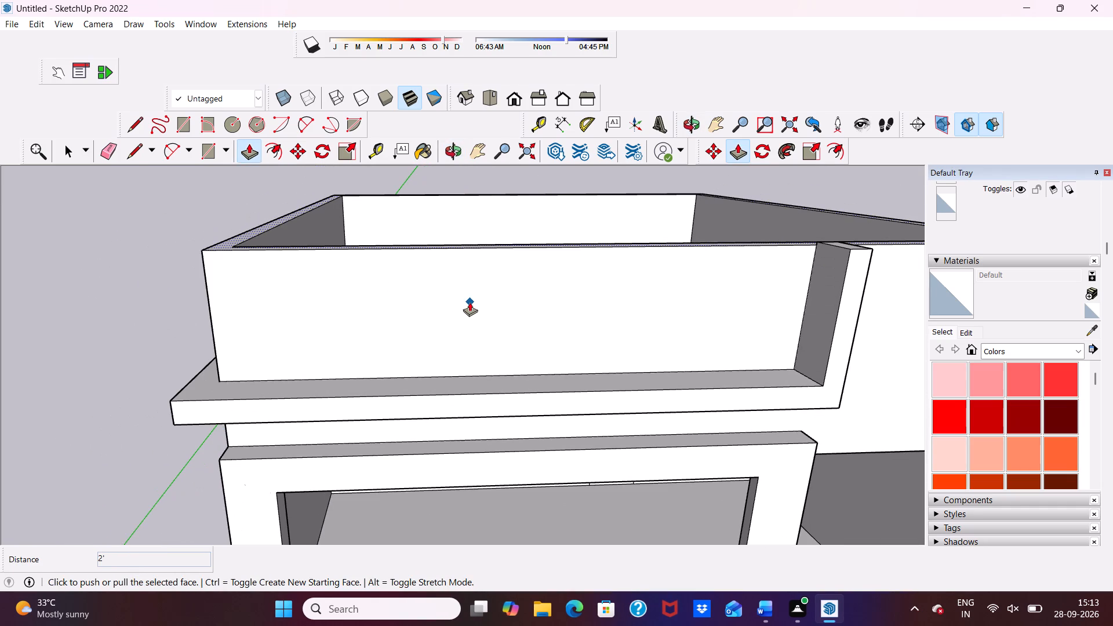
key(space)
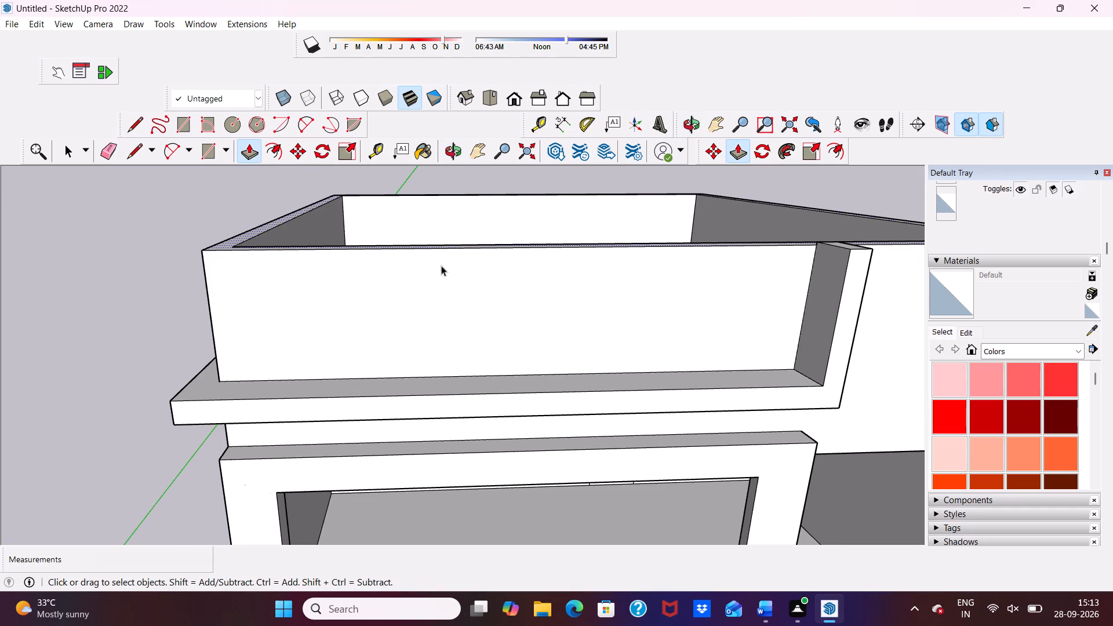
scroll(460, 278, down, 6)
middle_drag(532, 273, 517, 246)
scroll(516, 246, up, 2)
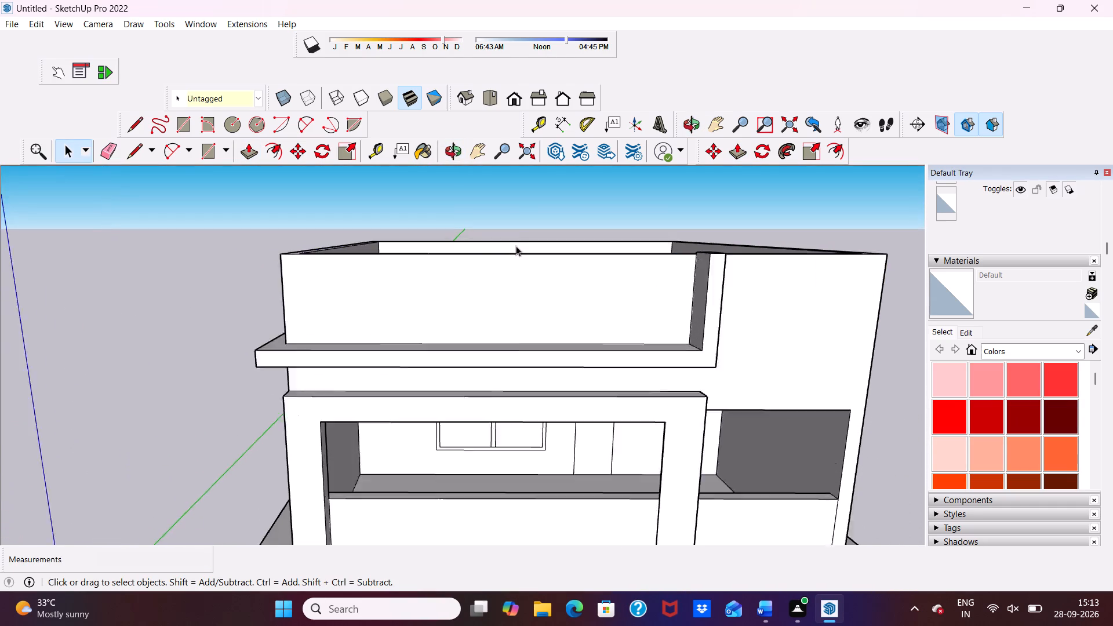
scroll(516, 246, up, 2)
scroll(510, 244, down, 3)
middle_drag(505, 248, 449, 358)
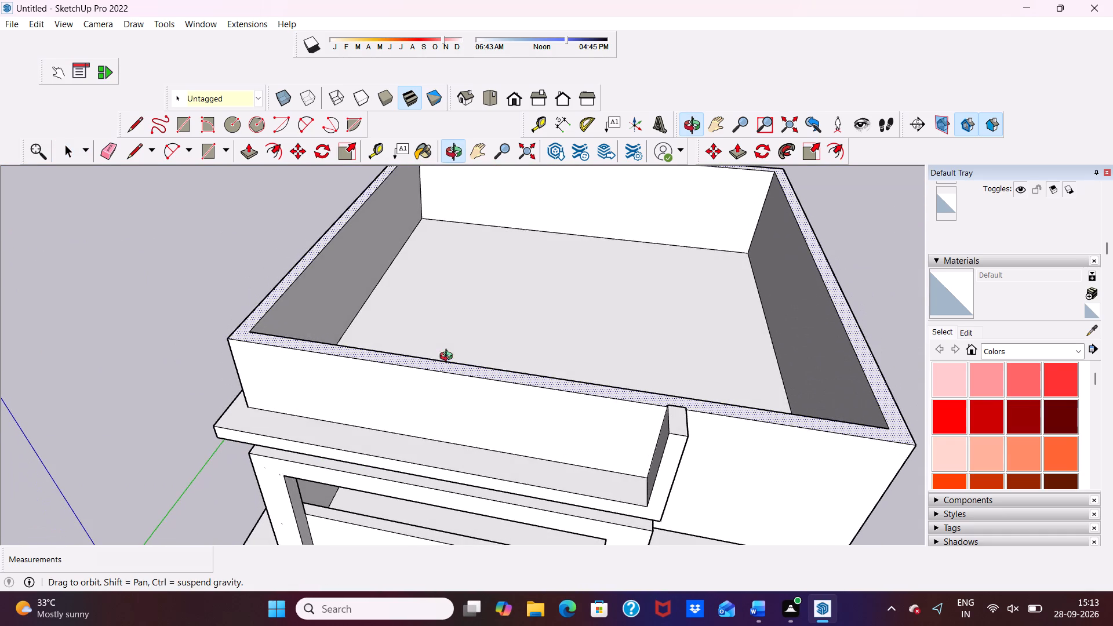
middle_drag(449, 358, 445, 352)
click(104, 314)
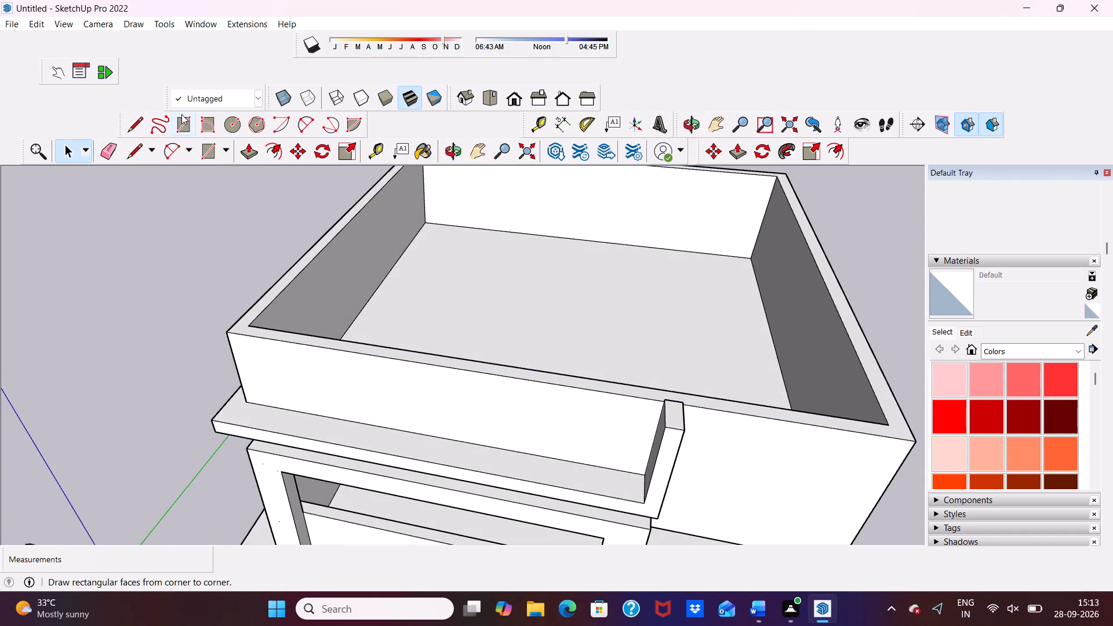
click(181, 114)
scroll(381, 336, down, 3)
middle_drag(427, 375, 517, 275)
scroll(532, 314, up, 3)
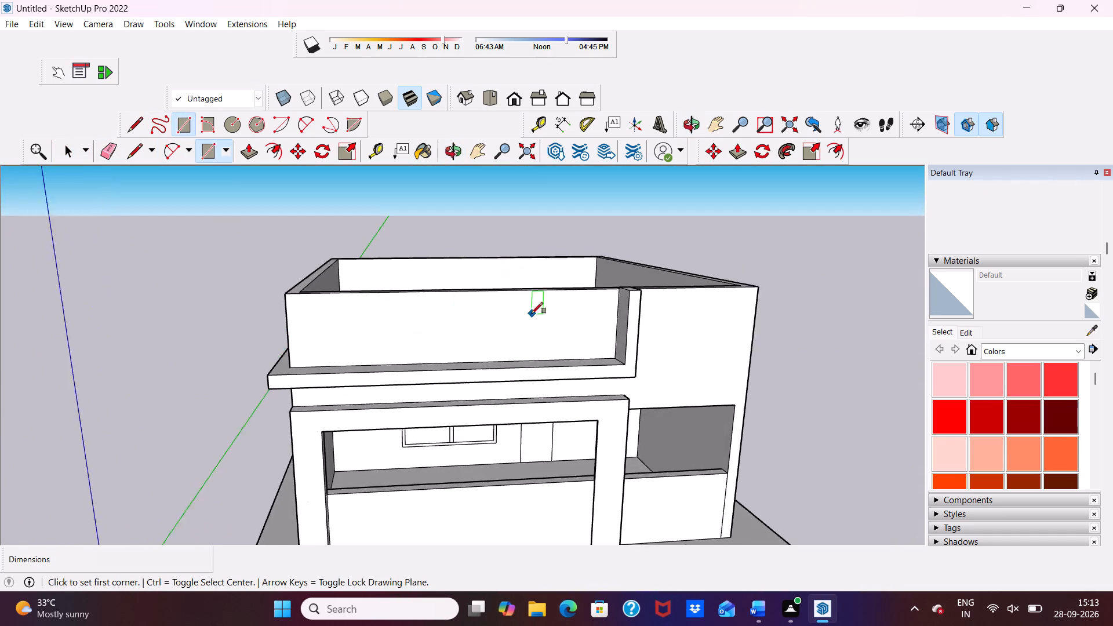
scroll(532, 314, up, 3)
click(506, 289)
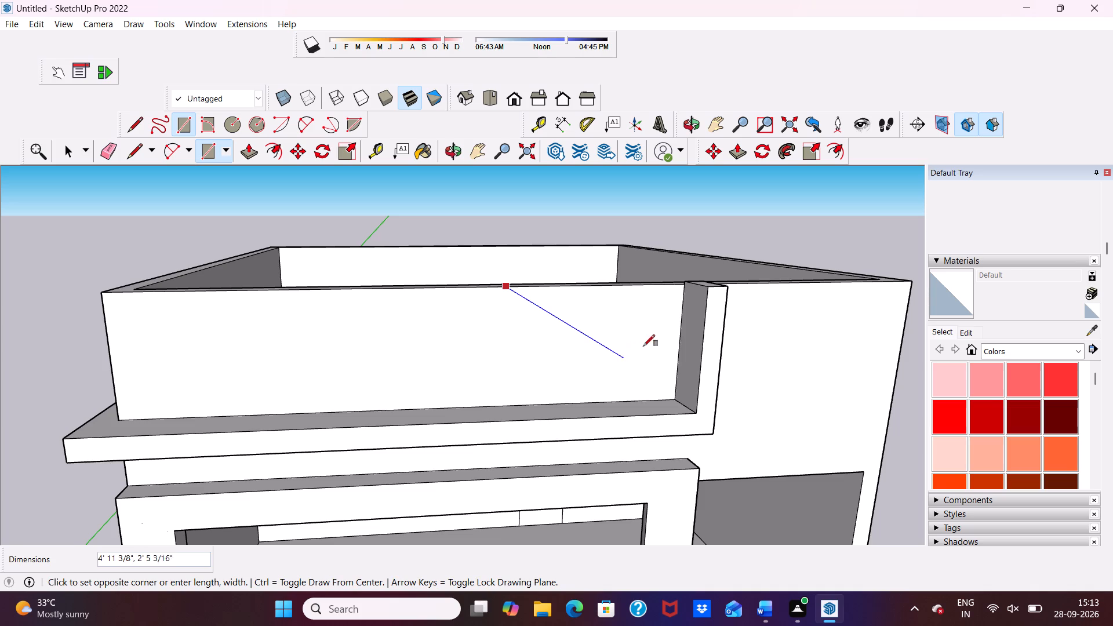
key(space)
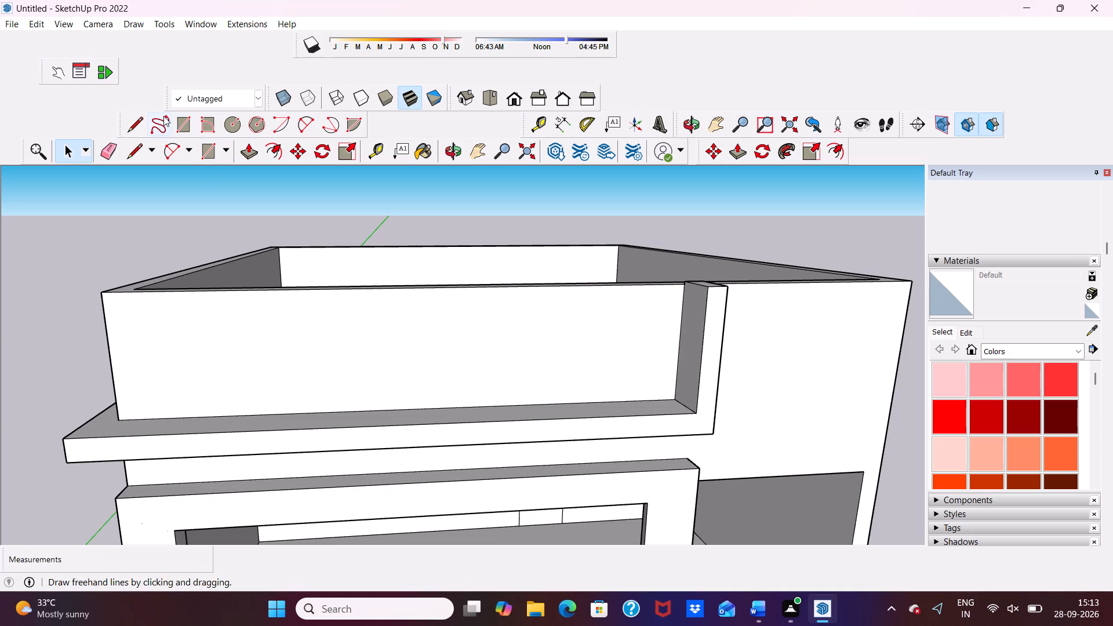
Draw a rectangle about 10' 3" by 2' 11" on the front parapet face, from its top edge across to the upright.
click(180, 114)
scroll(505, 334, down, 6)
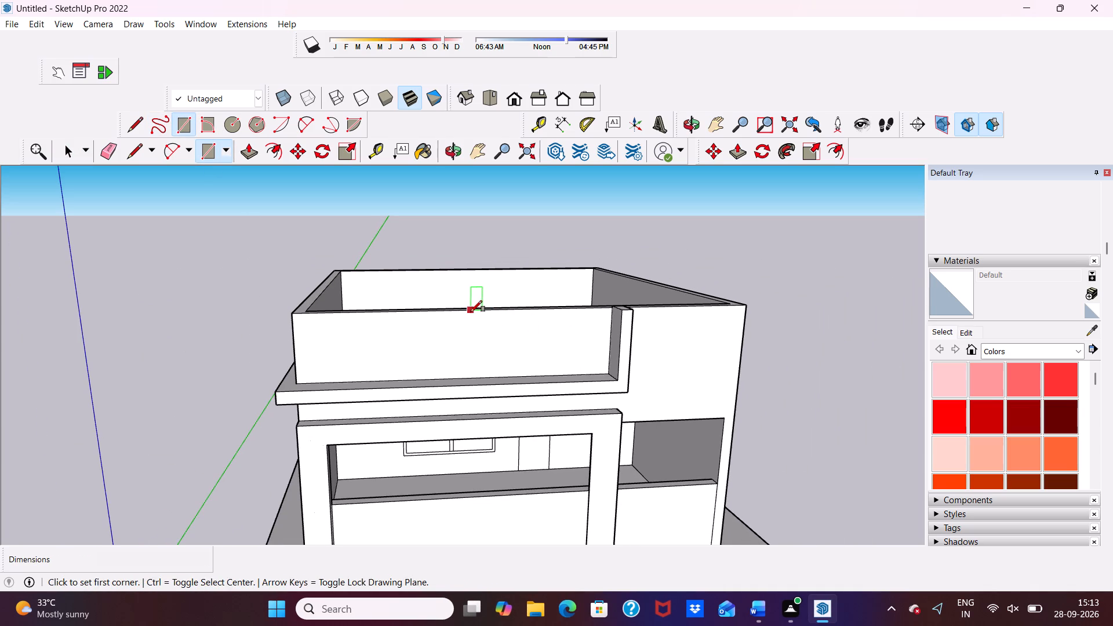
click(458, 314)
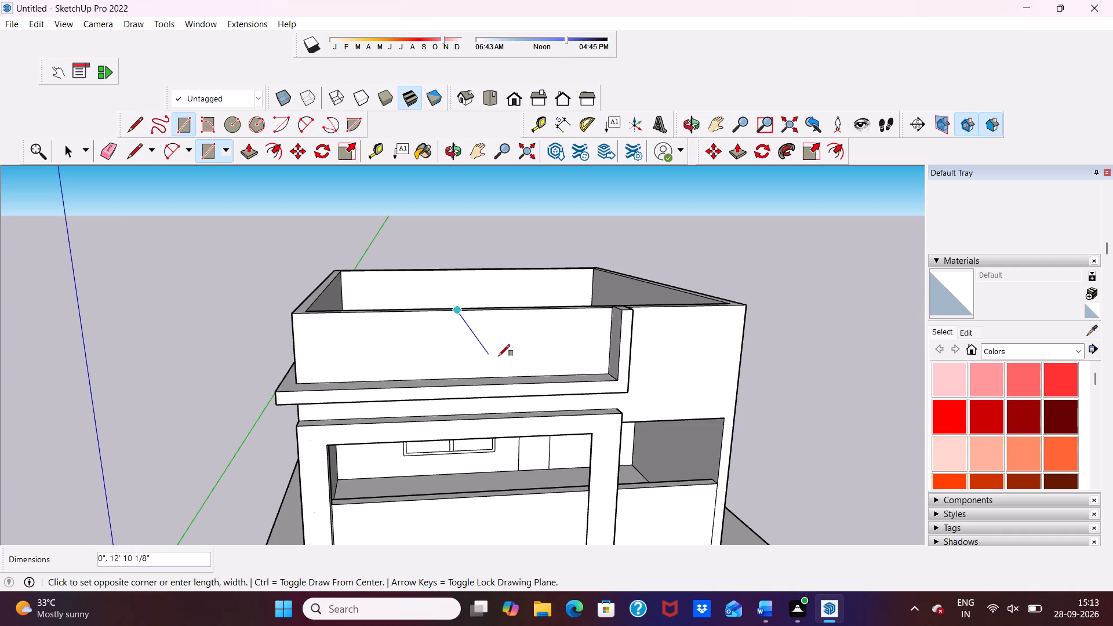
click(610, 351)
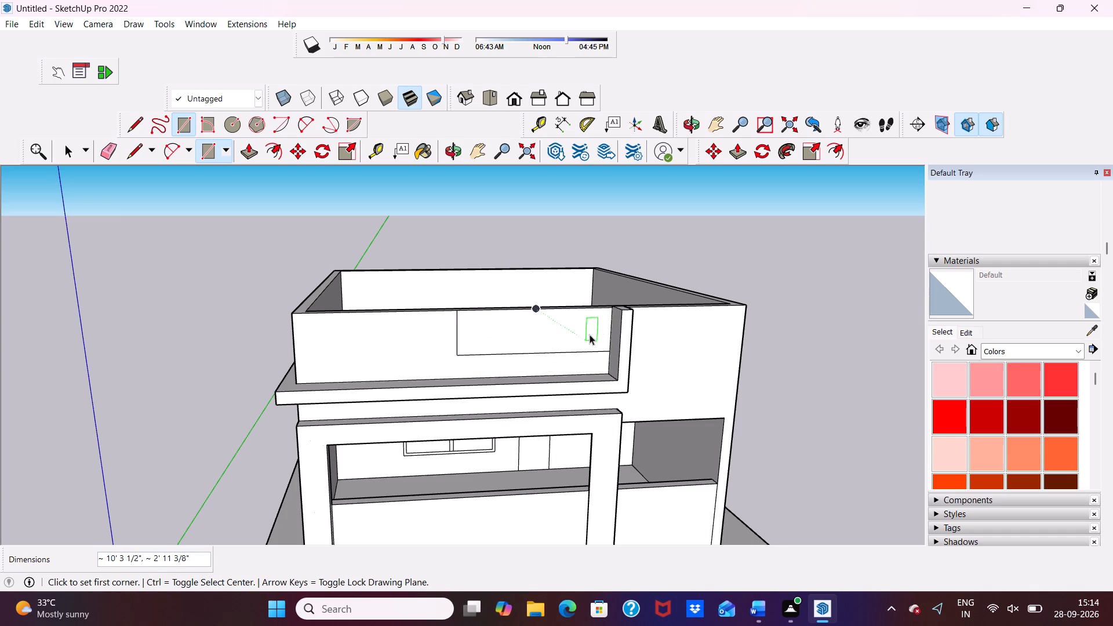
key(space)
Push the rectangle 9" through the front parapet wall to cut an open notch beside the upright.
scroll(583, 339, down, 2)
middle_drag(568, 367, 498, 489)
scroll(499, 433, up, 5)
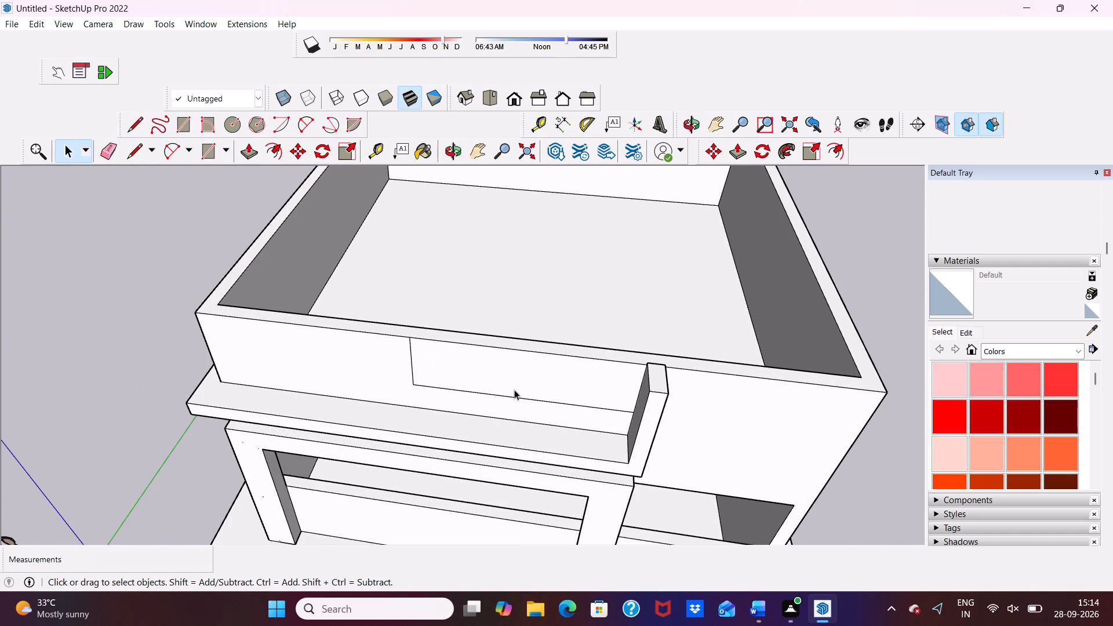
click(245, 147)
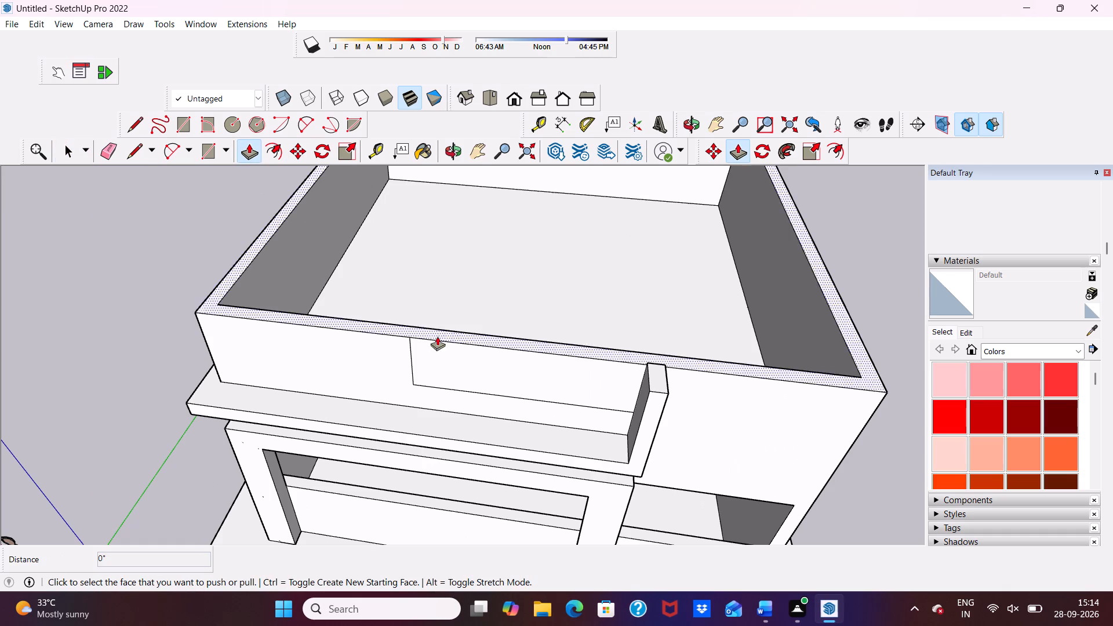
drag(471, 365, 485, 345)
scroll(479, 344, down, 5)
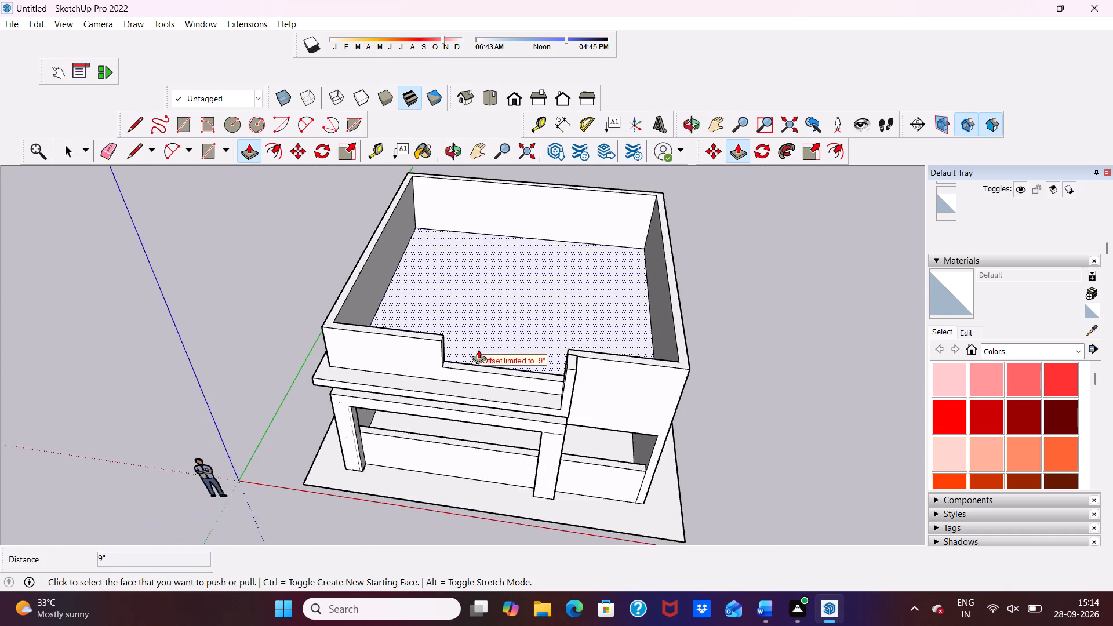
middle_drag(478, 350, 483, 220)
scroll(571, 292, up, 5)
scroll(550, 285, down, 3)
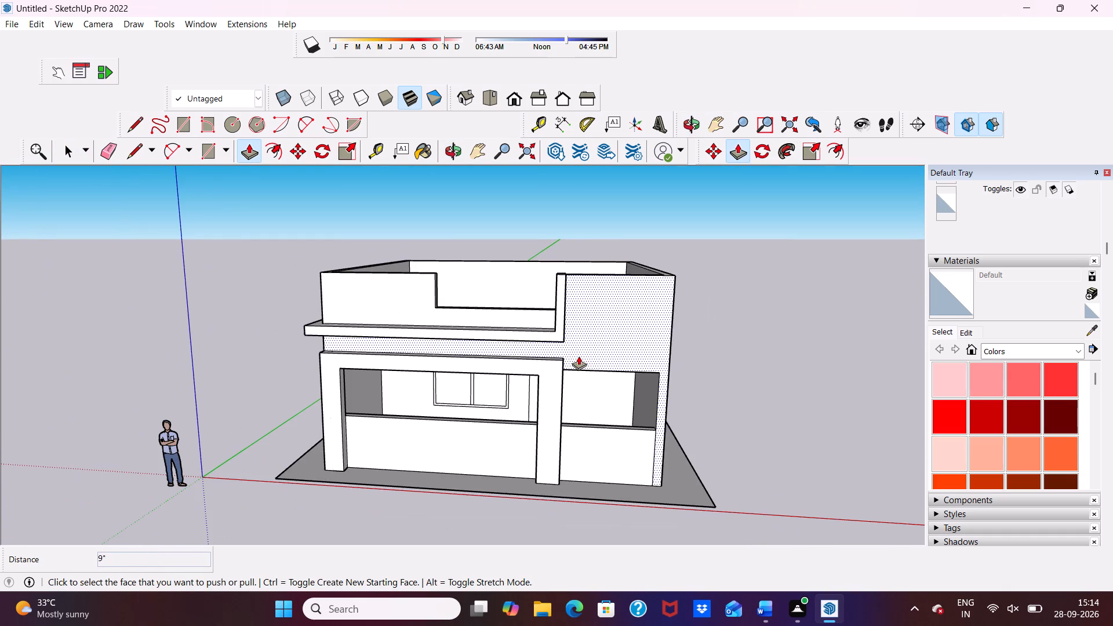
key(space)
Examine the parapet notch, the wrapping band and the upright from several angles.
scroll(583, 272, down, 1)
scroll(547, 196, up, 5)
scroll(513, 202, down, 5)
middle_drag(523, 268, 333, 326)
scroll(365, 312, up, 5)
scroll(398, 306, down, 1)
middle_drag(398, 305, 522, 327)
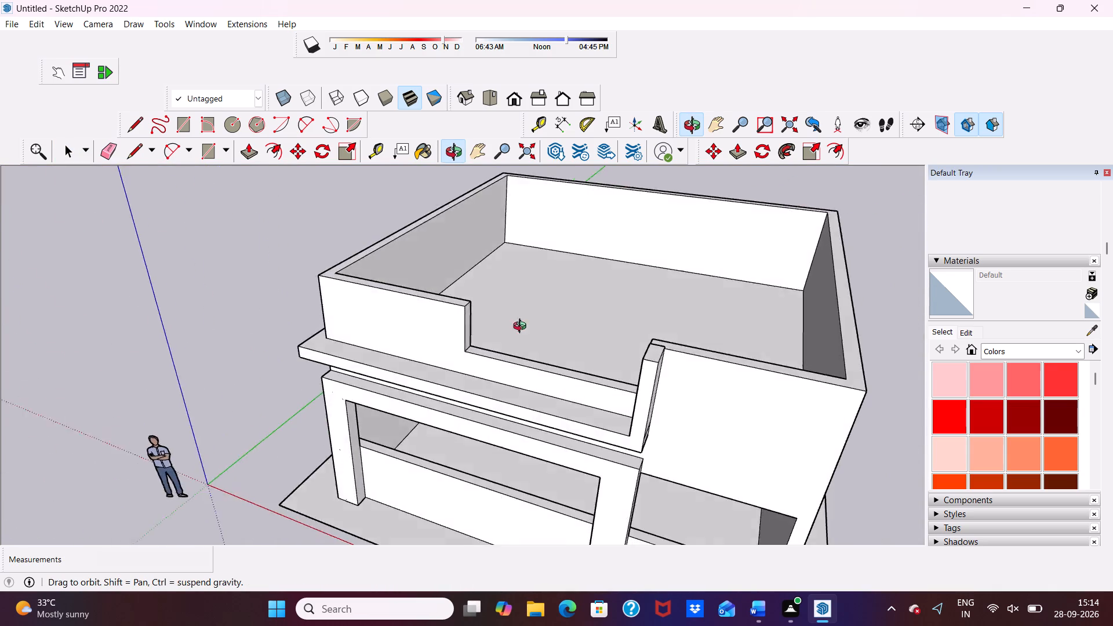
middle_drag(522, 327, 483, 311)
scroll(486, 312, up, 4)
scroll(487, 314, down, 1)
middle_drag(487, 314, 633, 308)
scroll(864, 293, up, 2)
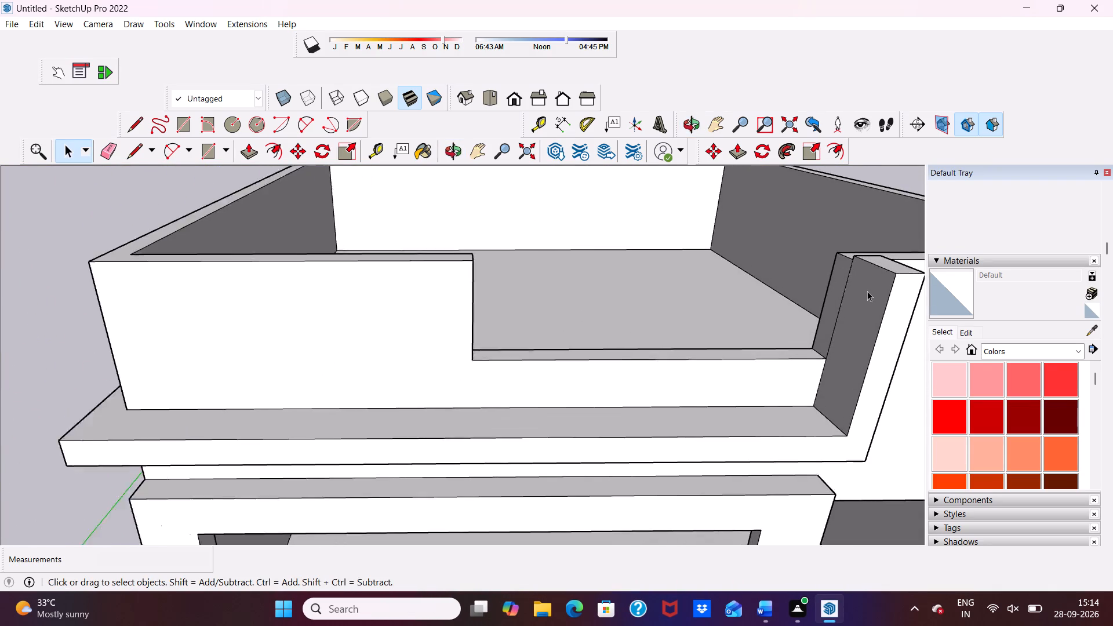
scroll(867, 291, up, 2)
scroll(872, 299, down, 2)
middle_drag(872, 300, 696, 212)
scroll(619, 249, down, 10)
middle_drag(722, 292, 857, 257)
scroll(744, 281, up, 4)
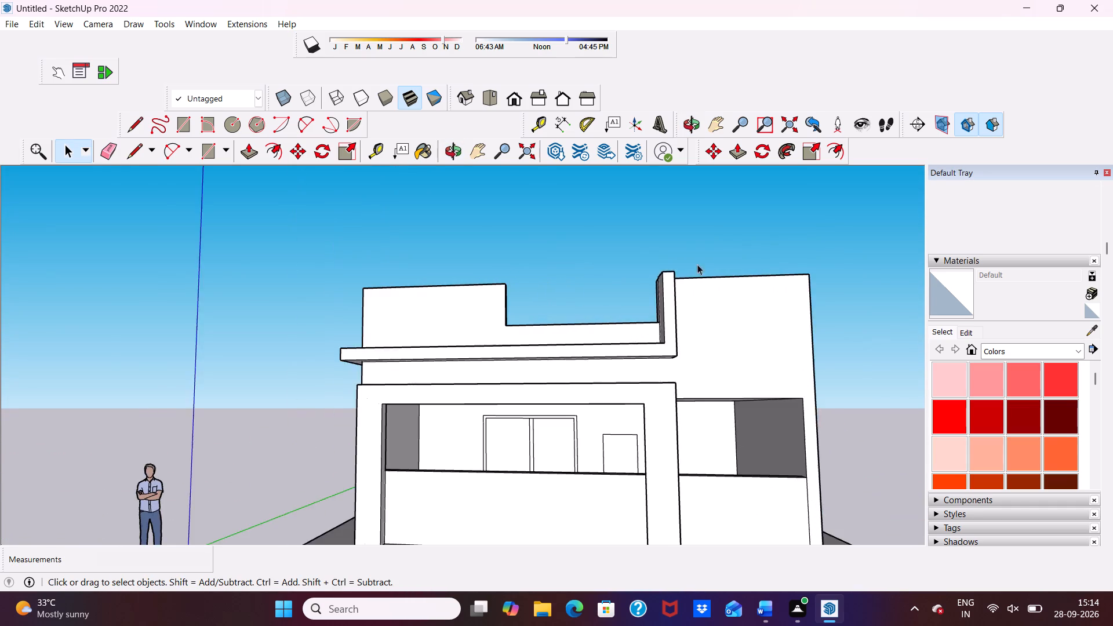
scroll(697, 264, up, 4)
middle_drag(659, 285, 683, 367)
scroll(683, 381, up, 4)
click(679, 362)
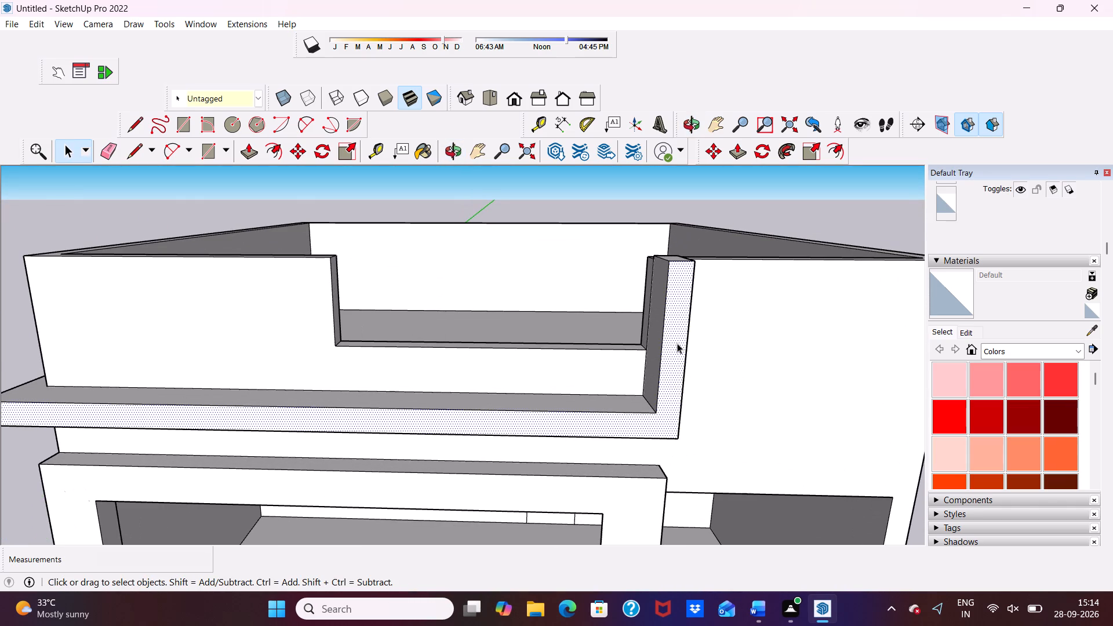
scroll(674, 342, up, 1)
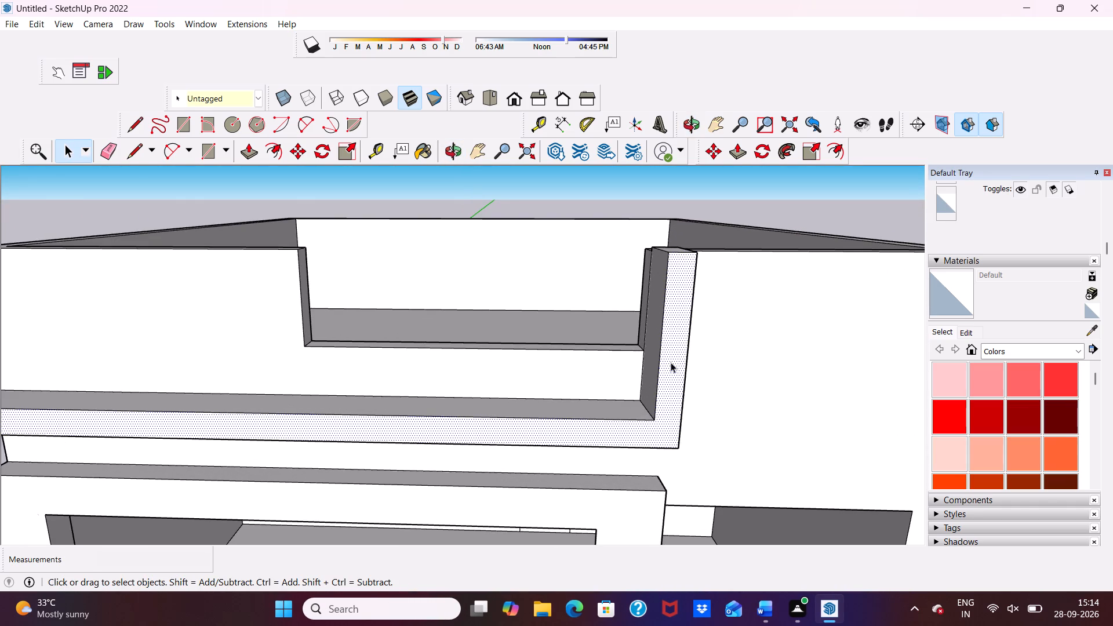
scroll(670, 371, up, 4)
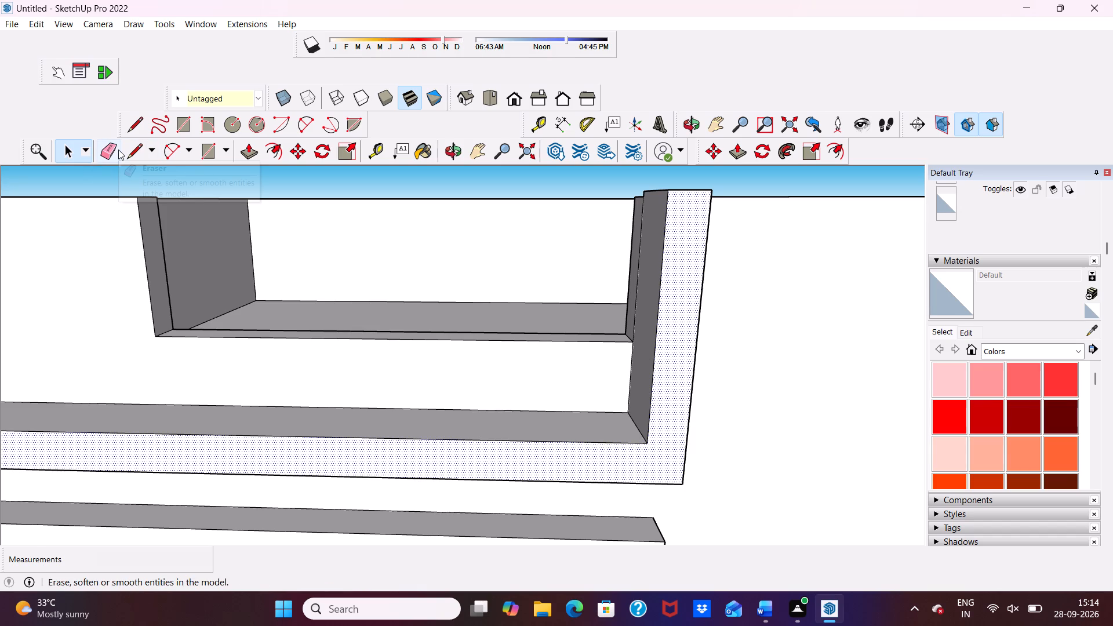
scroll(116, 153, down, 2)
scroll(118, 158, up, 1)
scroll(121, 160, down, 7)
middle_drag(412, 283, 530, 204)
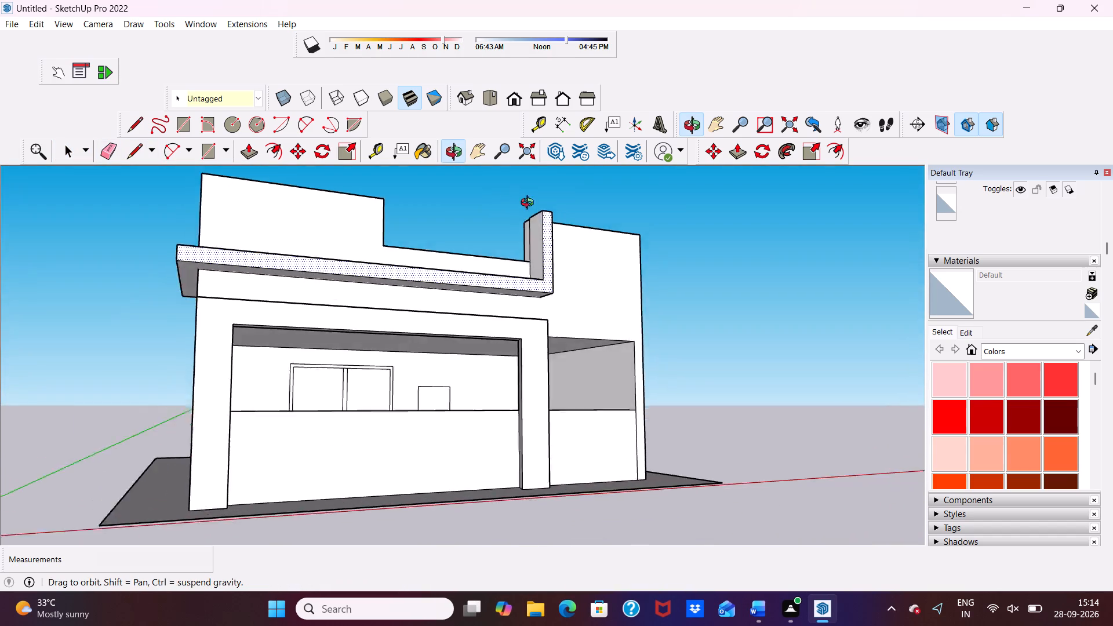
middle_drag(530, 204, 605, 257)
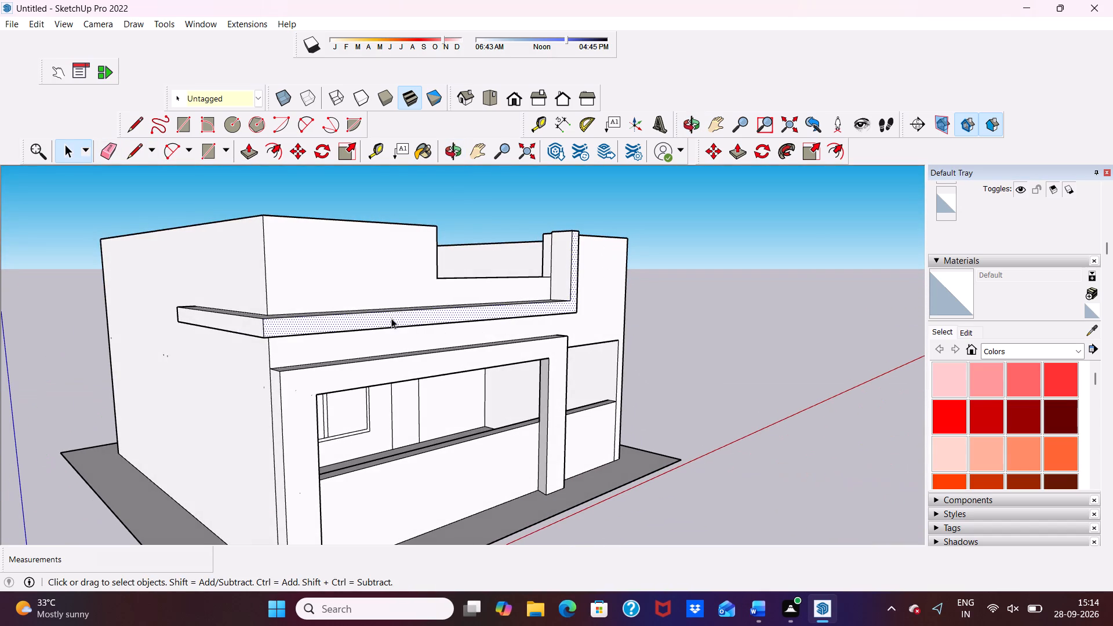
Erase the horizontal seam on the upright's outer side face where it meets the band.
middle_drag(391, 317, 89, 302)
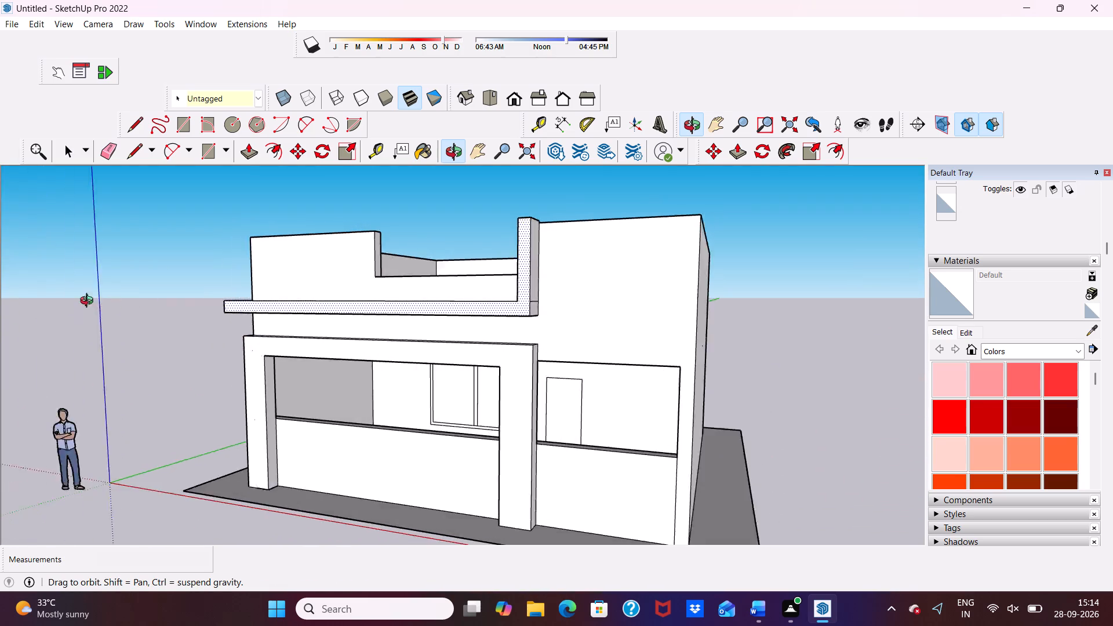
middle_drag(89, 302, 18, 287)
scroll(168, 213, up, 3)
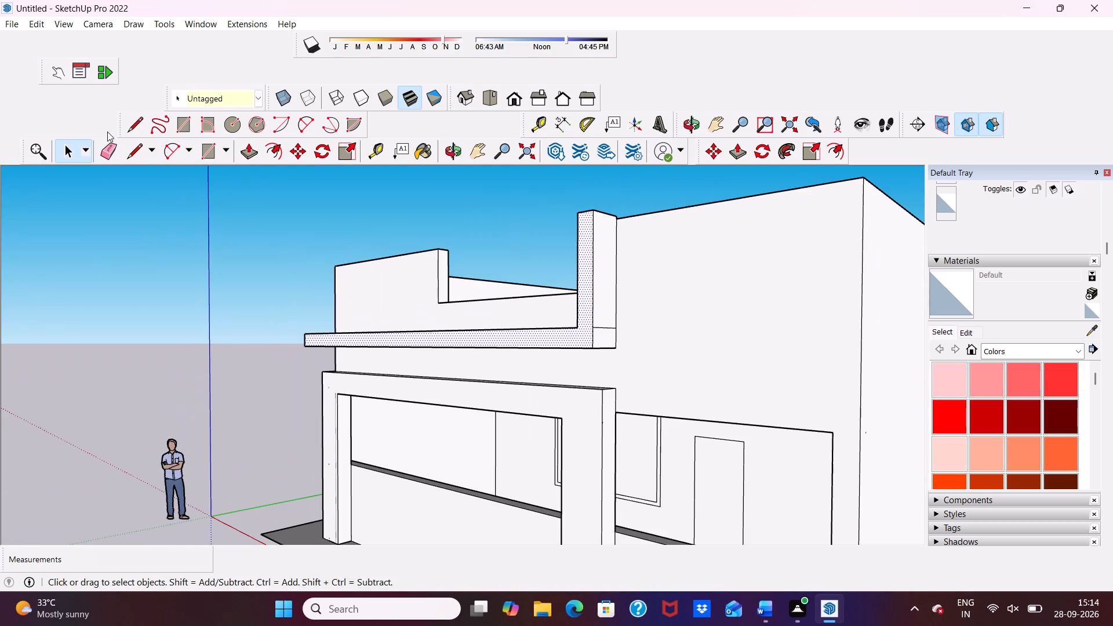
click(114, 143)
scroll(740, 402, up, 4)
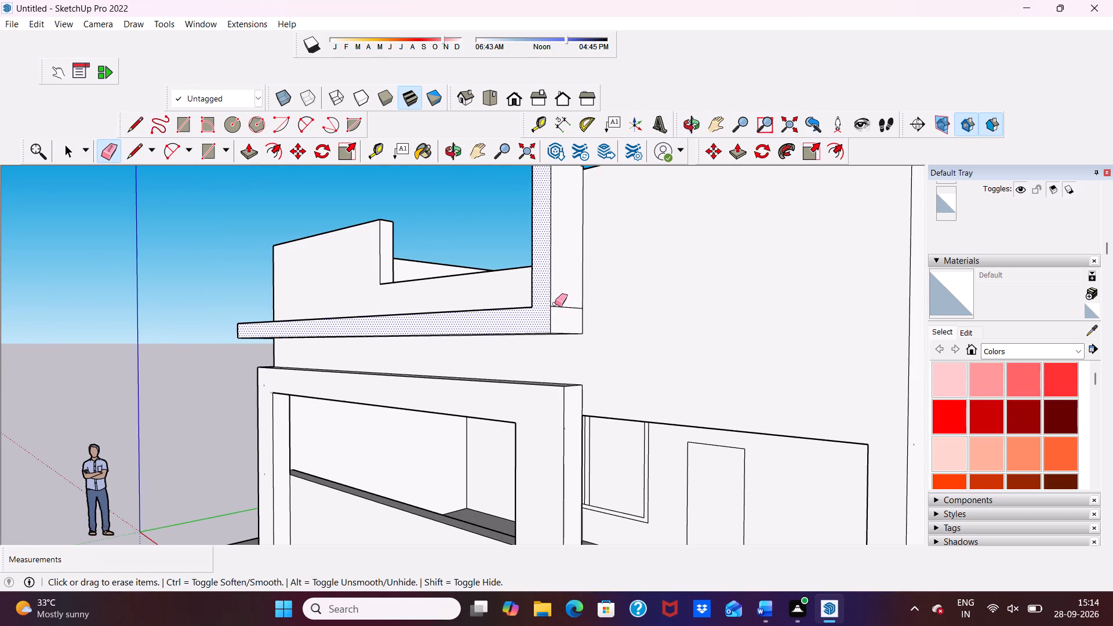
click(552, 299)
scroll(475, 307, down, 5)
middle_drag(475, 307, 497, 343)
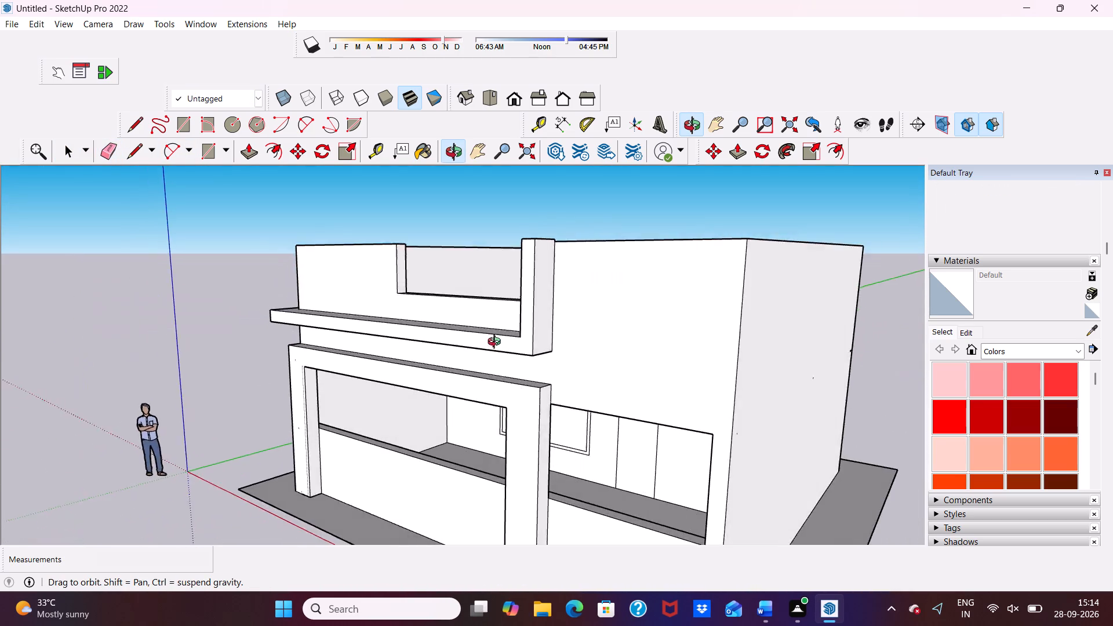
Draw a circle of about 2 1/2" radius near the top of the parapet notch's end face, opposite the upright.
middle_drag(497, 343, 474, 350)
scroll(474, 349, up, 2)
scroll(460, 328, down, 5)
middle_drag(460, 328, 619, 344)
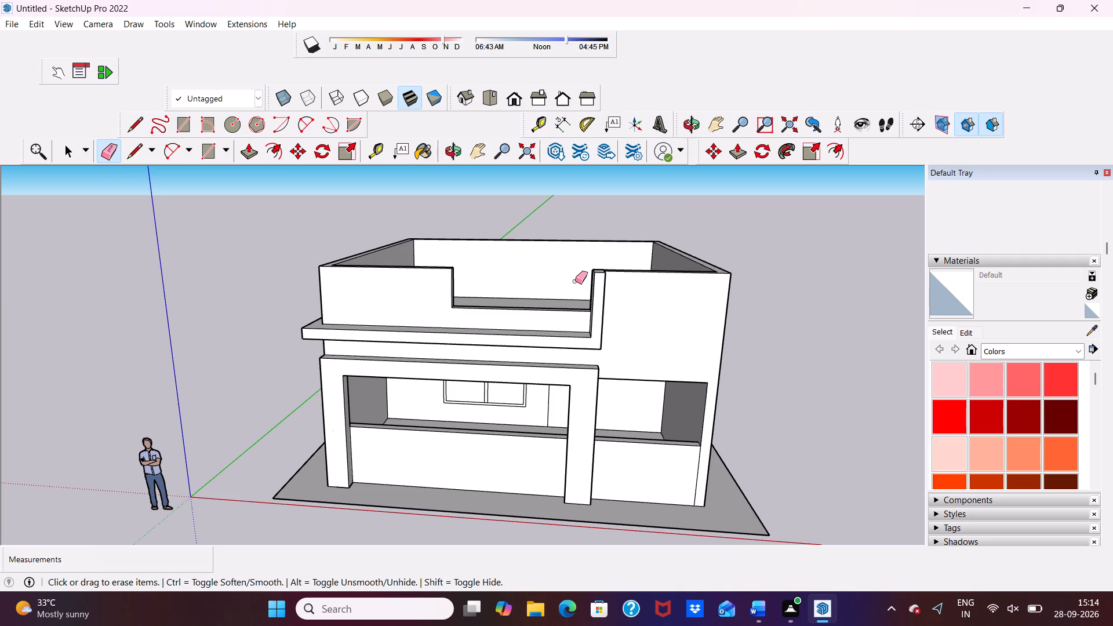
key(space)
middle_drag(537, 285, 297, 285)
scroll(410, 257, up, 6)
middle_drag(408, 274, 395, 316)
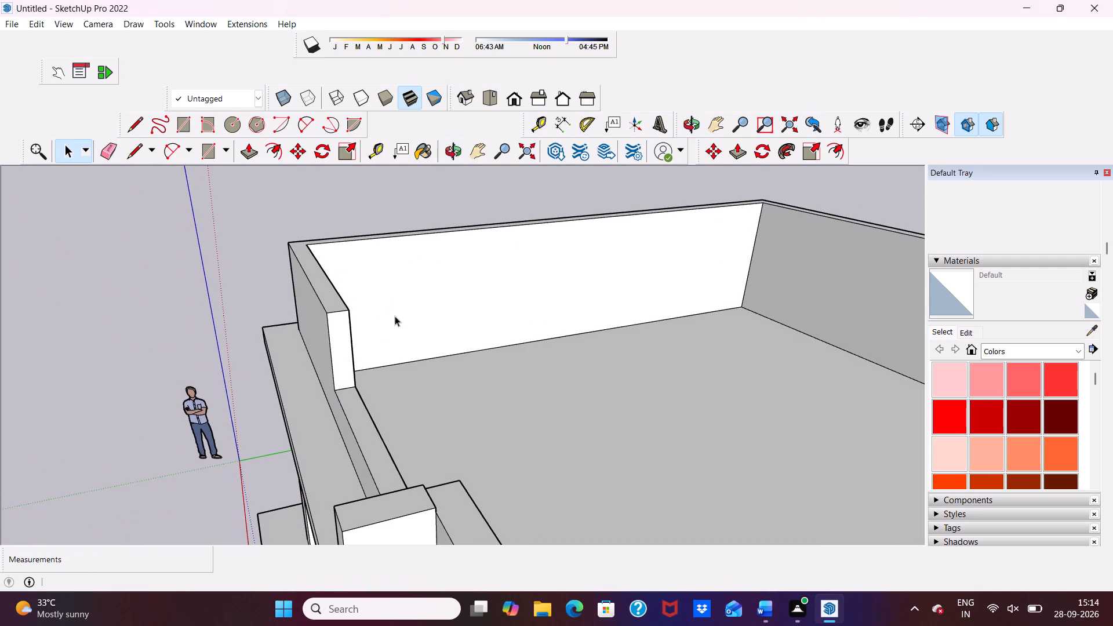
click(226, 115)
scroll(378, 276, up, 5)
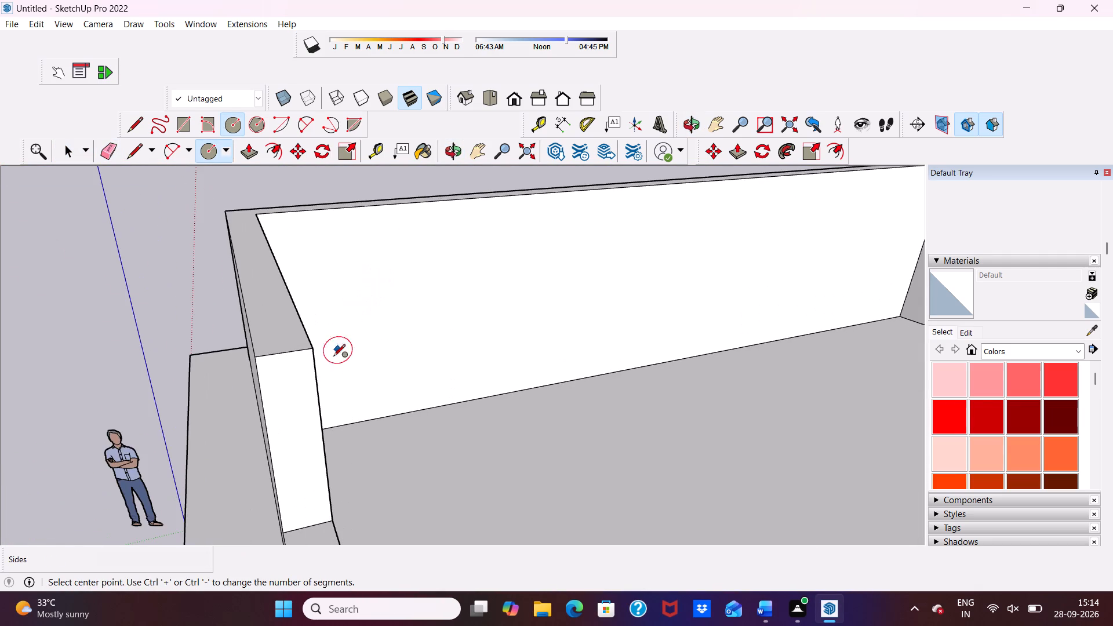
click(288, 368)
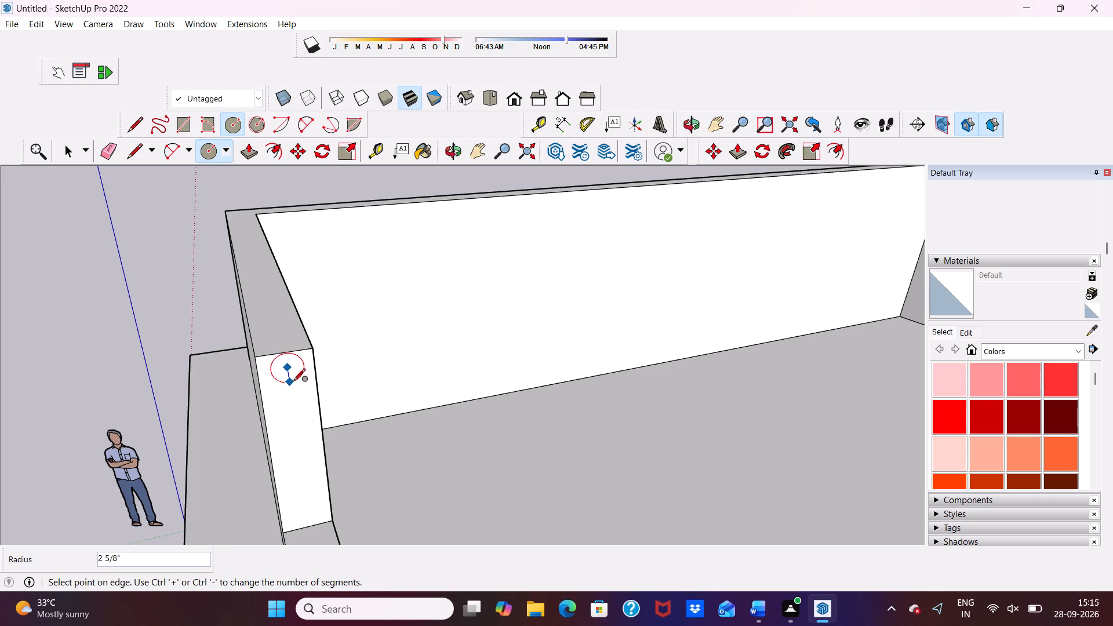
click(293, 381)
key(space)
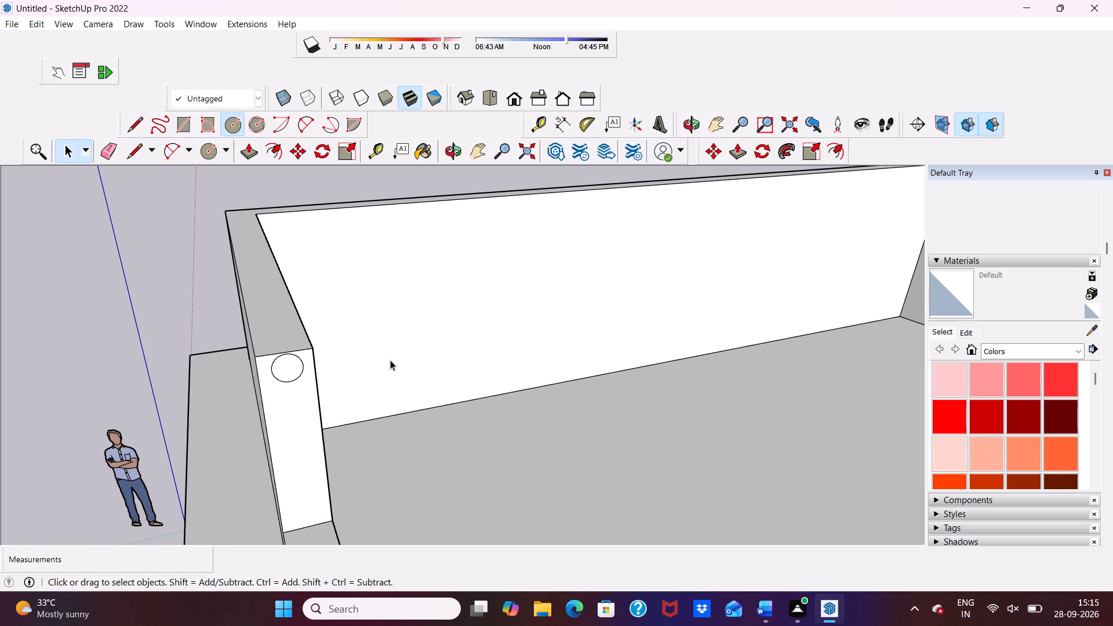
Copy the circle and its face about 7" down the notch's end face.
double_click(287, 369)
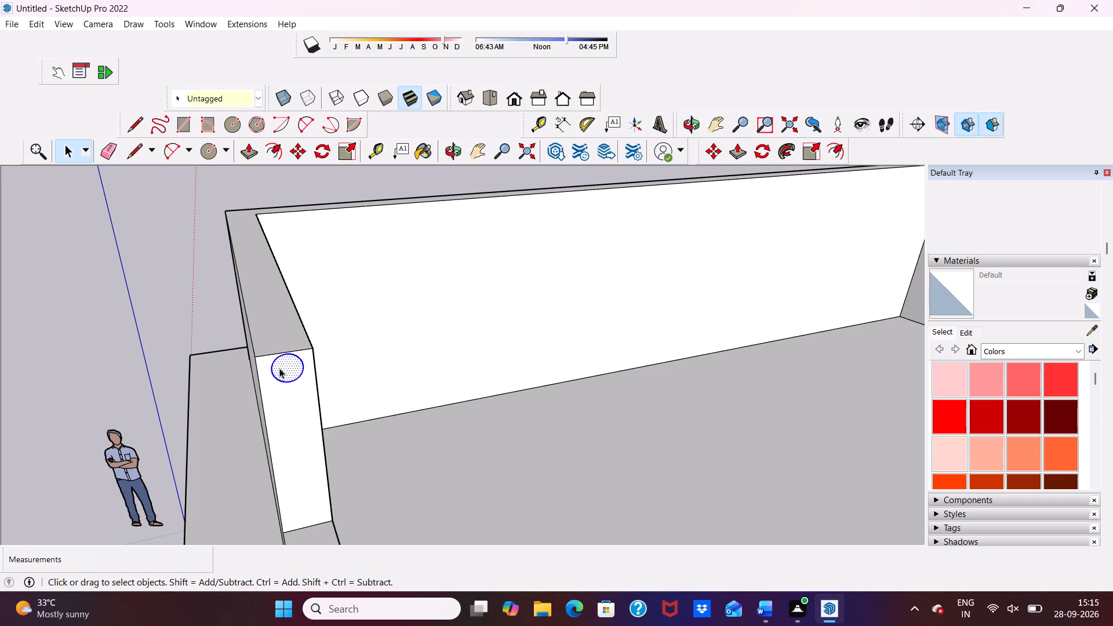
click(294, 143)
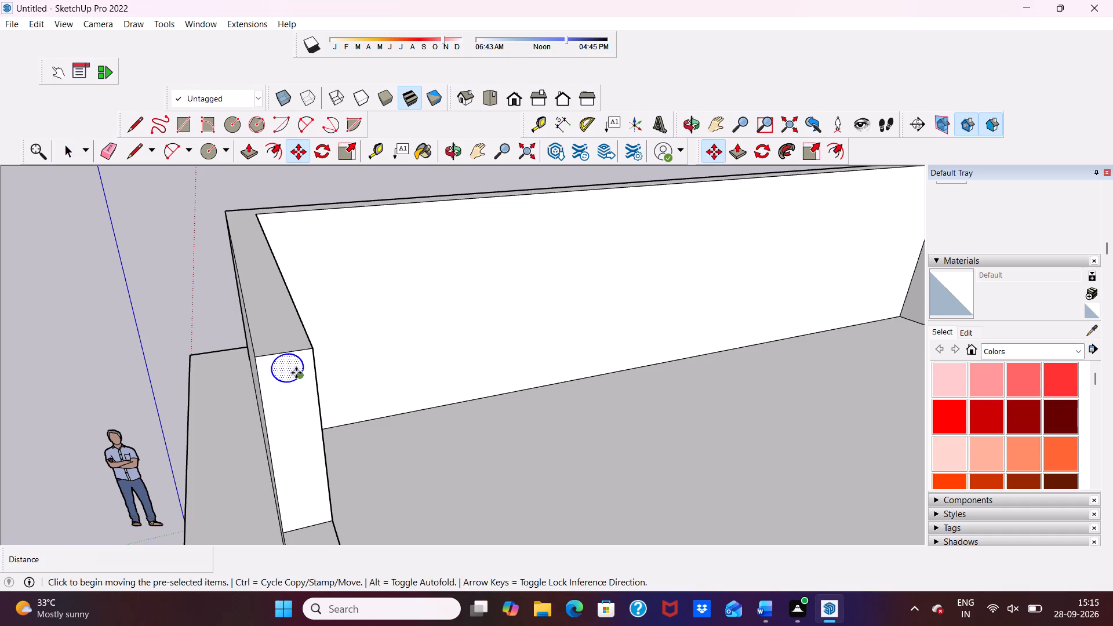
click(296, 373)
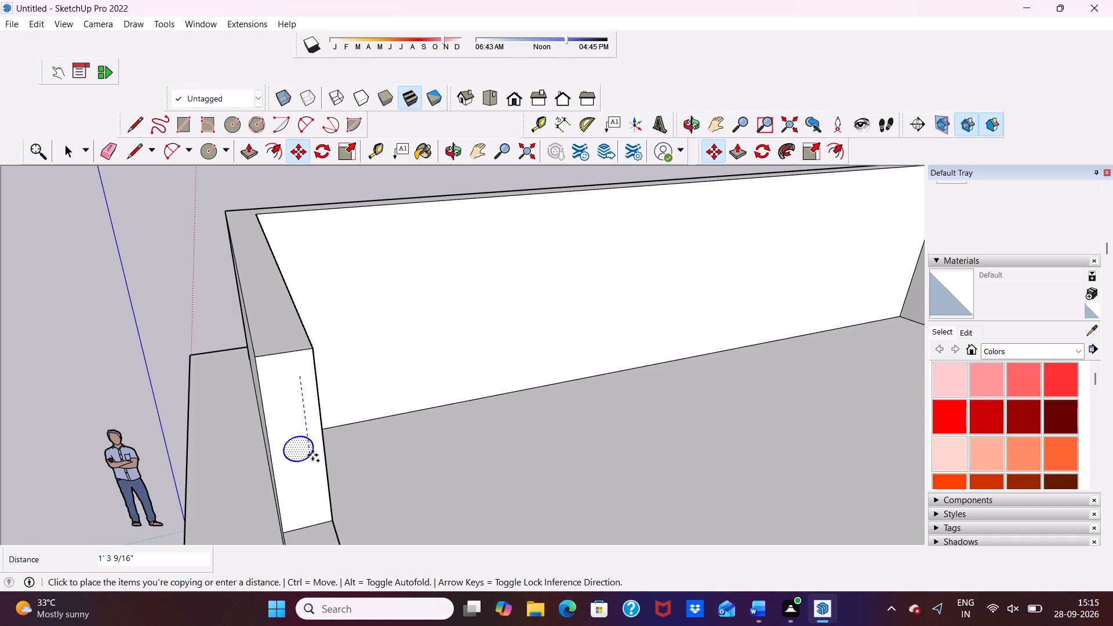
click(301, 414)
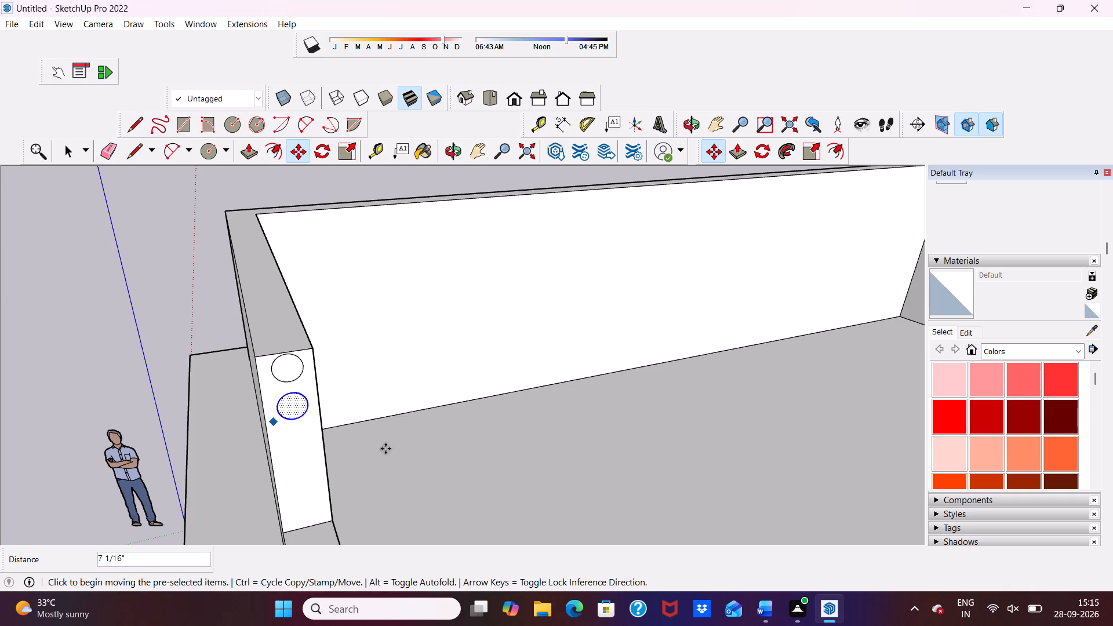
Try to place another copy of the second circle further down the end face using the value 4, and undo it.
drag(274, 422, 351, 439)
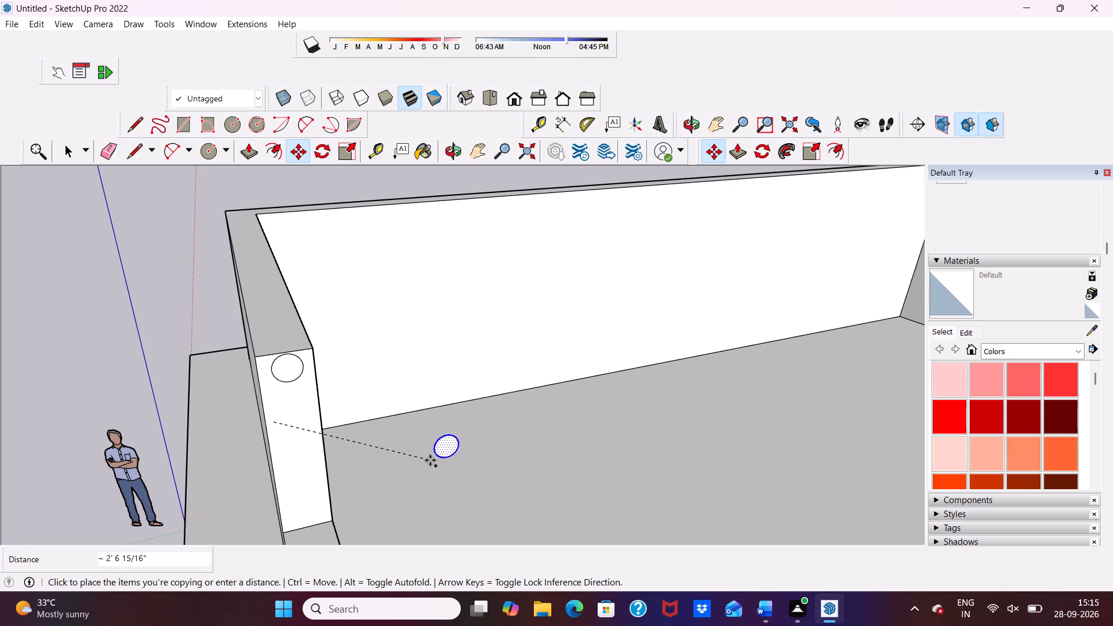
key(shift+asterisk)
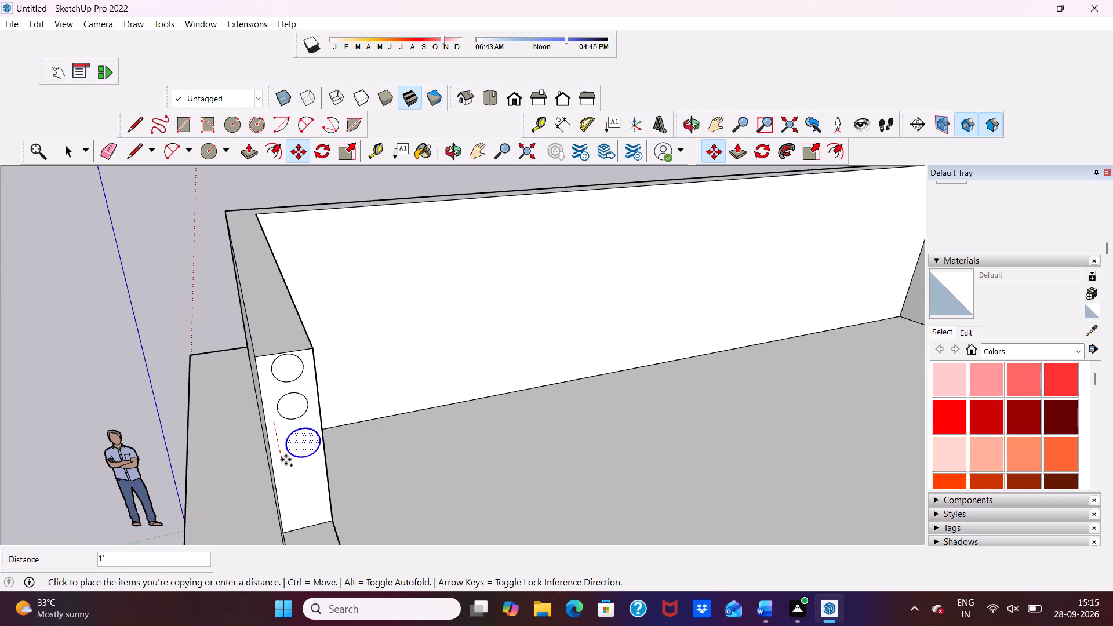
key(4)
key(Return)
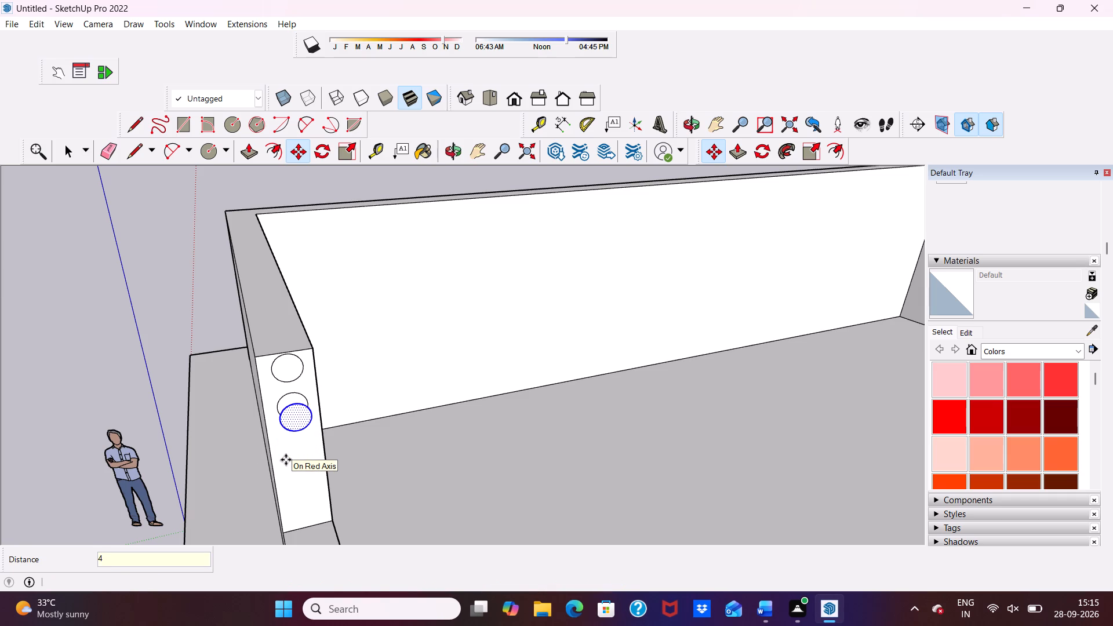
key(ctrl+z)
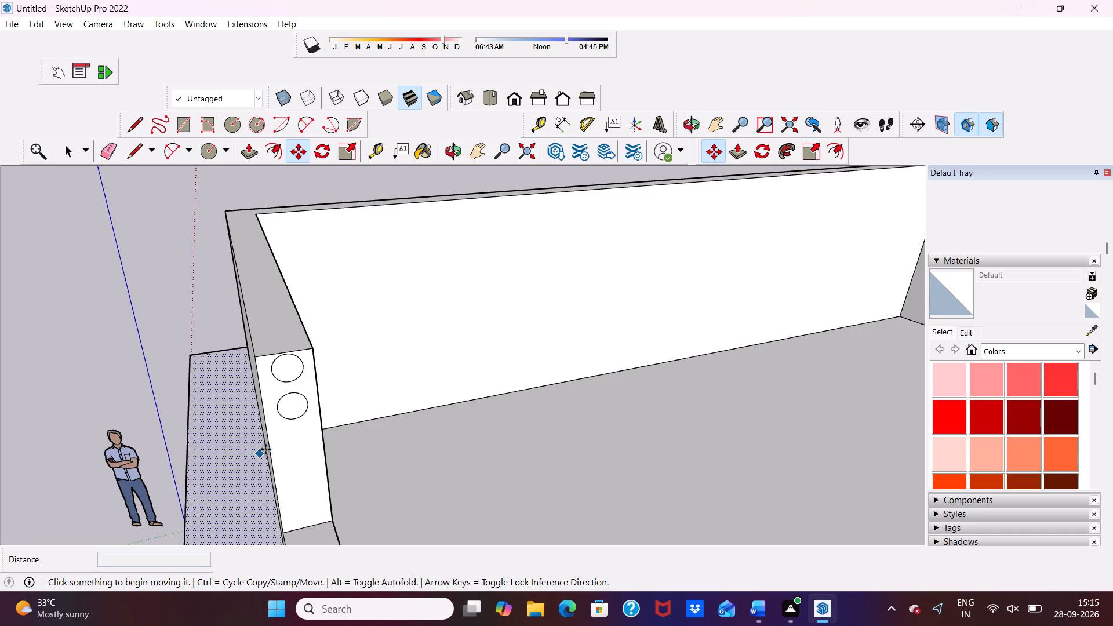
Copy the circle twice more down the notch's end face, offset about 8" and then about 9 13/16".
click(295, 406)
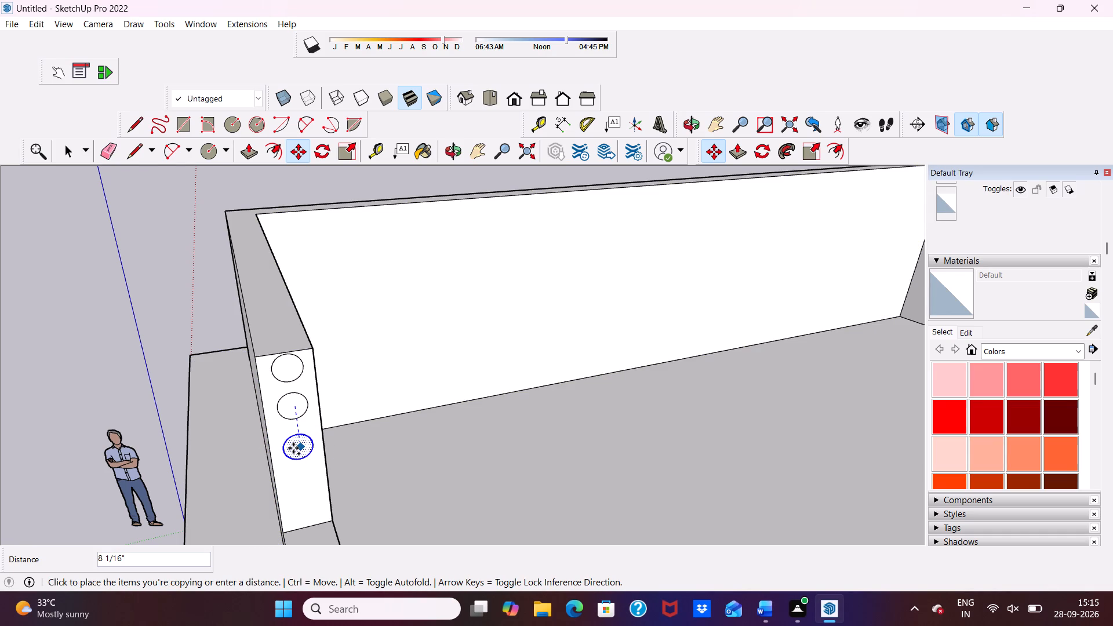
click(297, 445)
scroll(282, 463, down, 2)
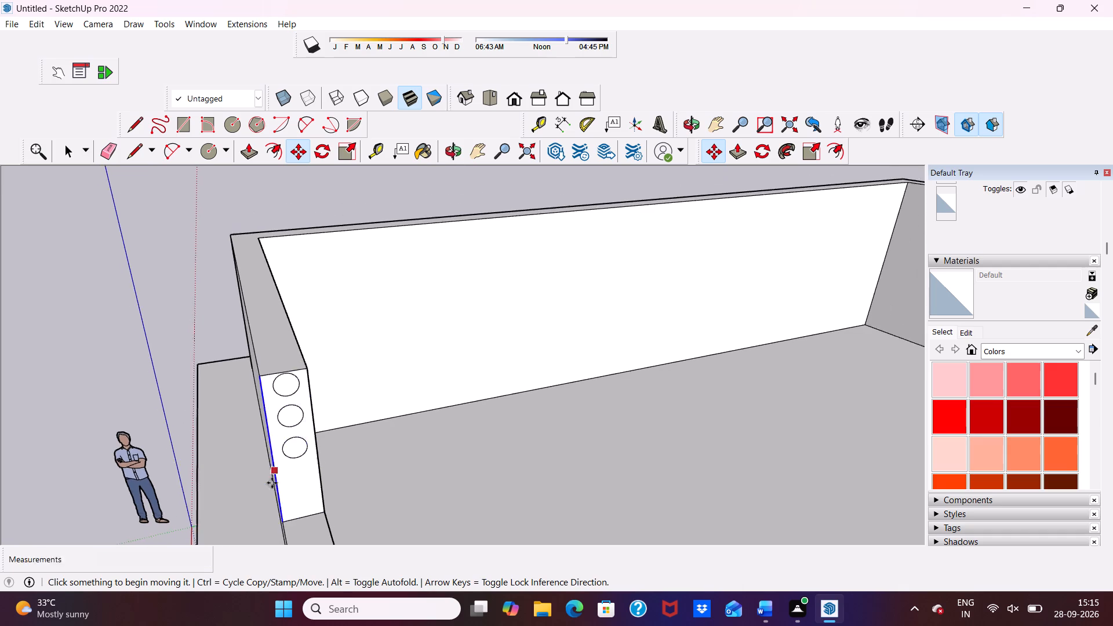
scroll(272, 483, down, 2)
middle_drag(257, 514, 86, 443)
middle_drag(140, 446, 170, 454)
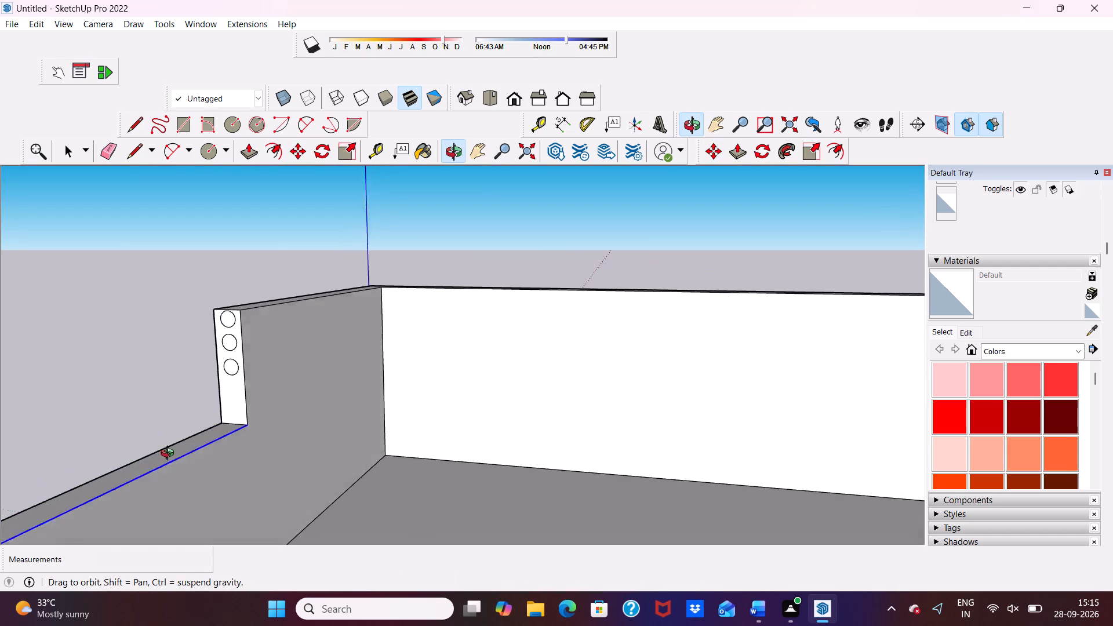
middle_drag(170, 454, 248, 453)
scroll(285, 392, up, 2)
click(264, 388)
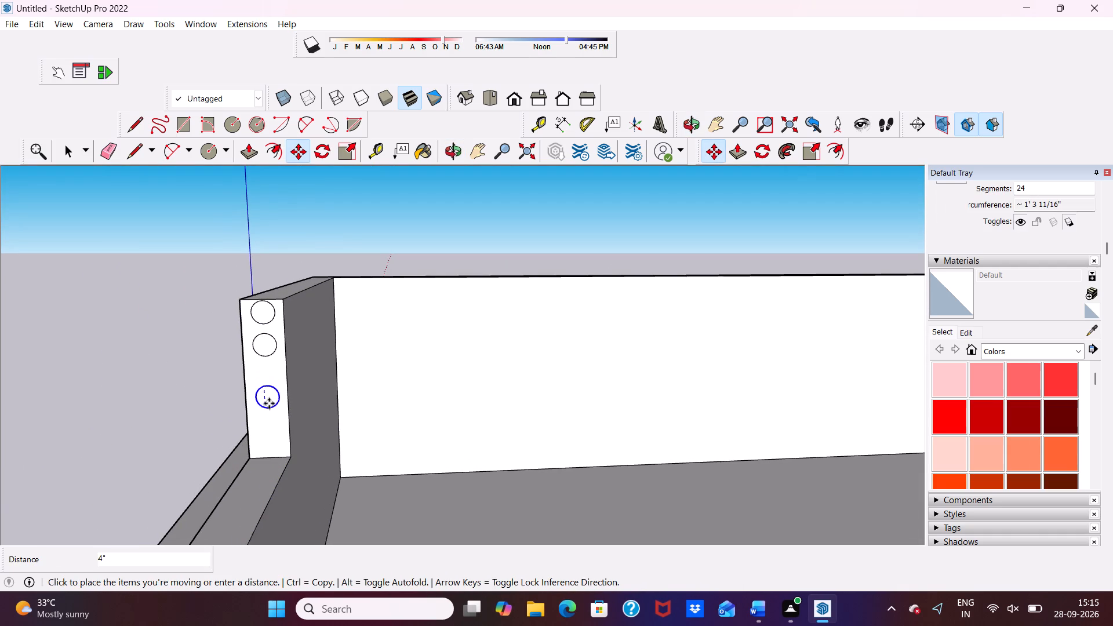
click(268, 434)
Move the lowest circle up about 3" so the column of four circles is more evenly spaced.
scroll(277, 406, down, 3)
middle_drag(262, 403, 256, 401)
scroll(269, 413, up, 4)
drag(270, 424, 270, 408)
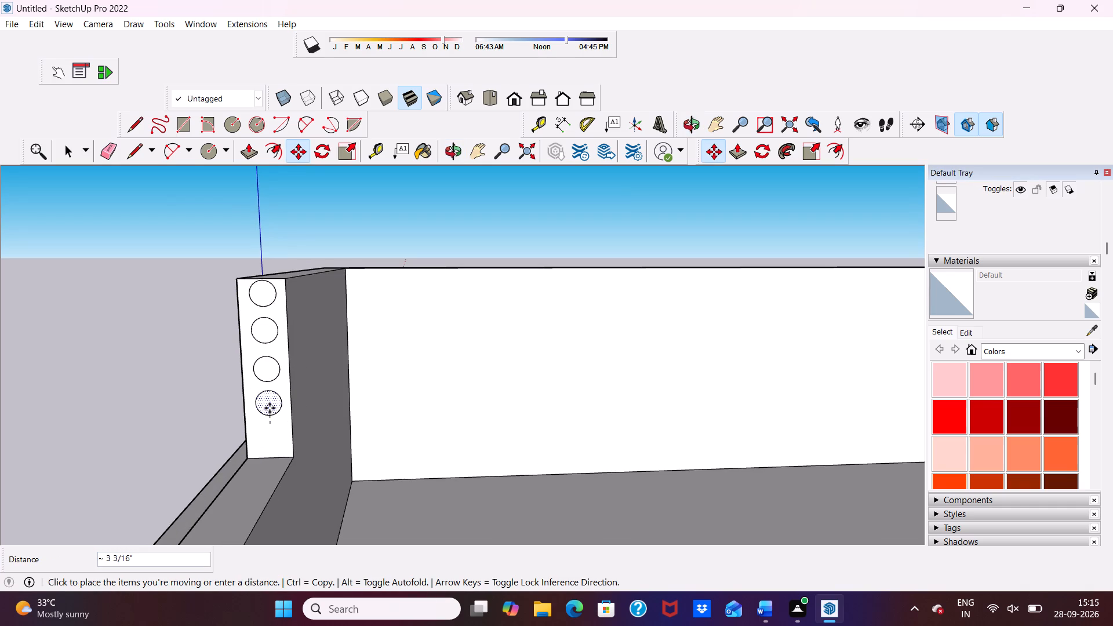
drag(270, 408, 270, 409)
scroll(265, 412, up, 6)
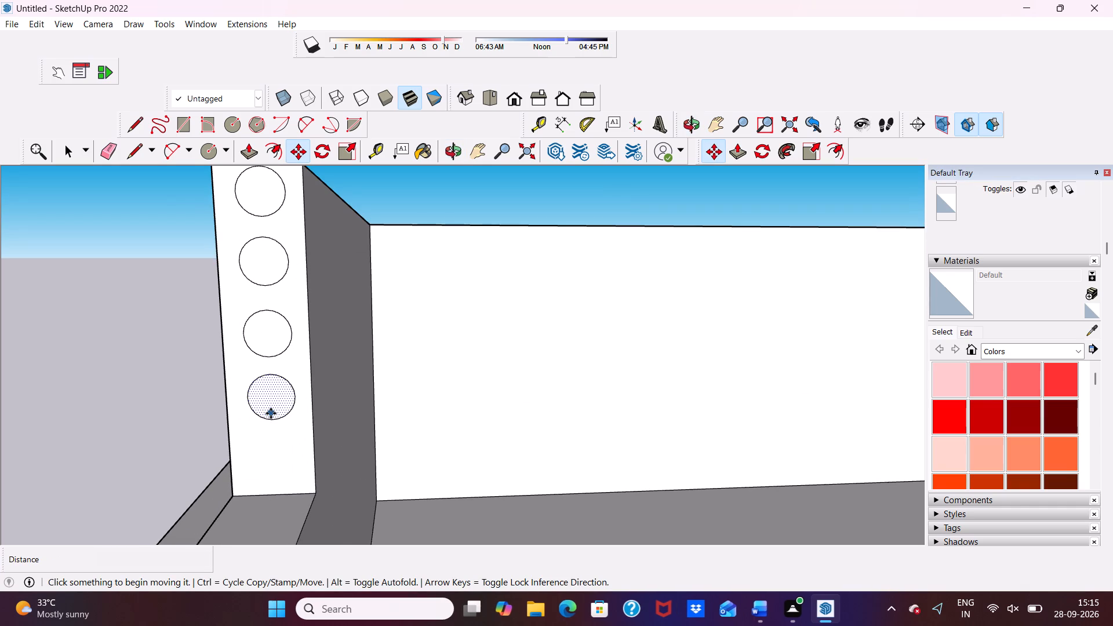
click(271, 413)
drag(271, 413, 267, 439)
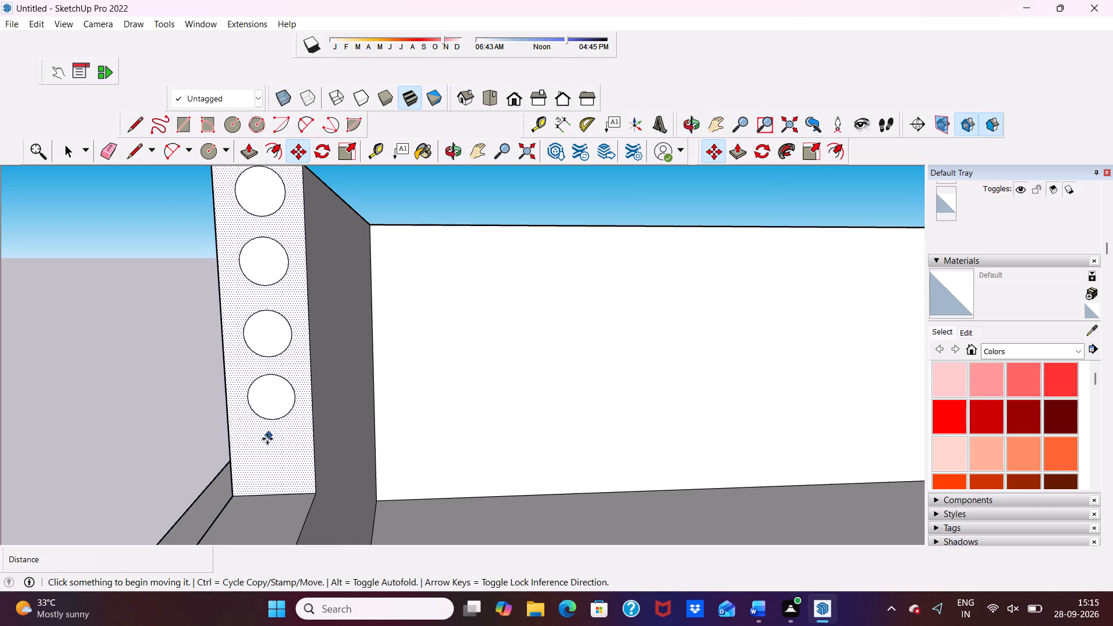
drag(267, 439, 268, 439)
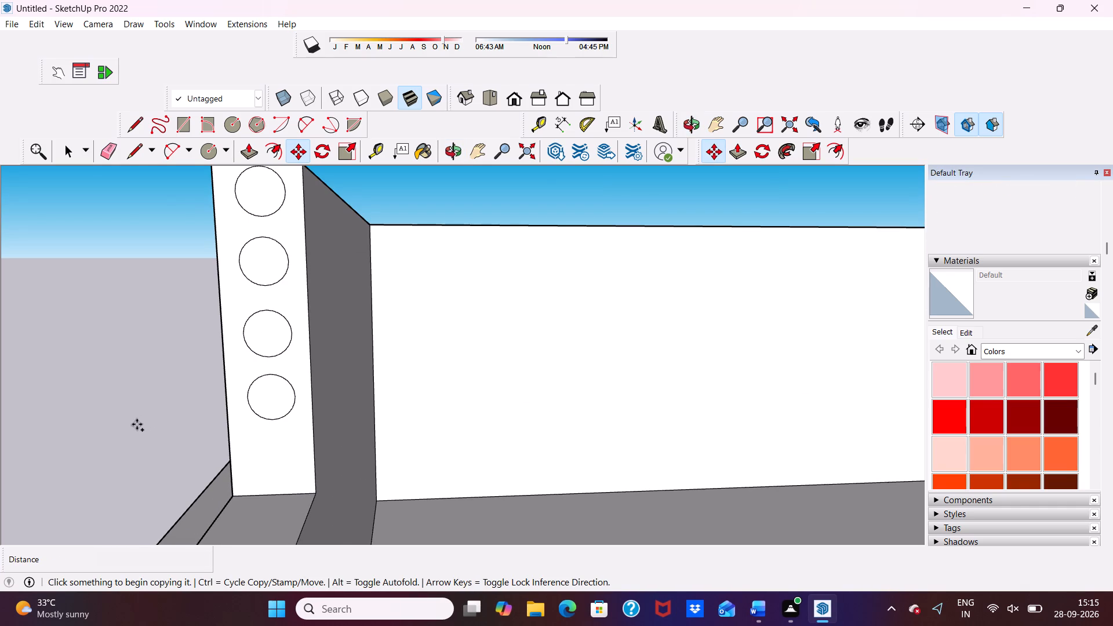
key(space)
Extrude the lowest circle about 14' 5" across the notch, past the upright's inner face, to form a round railing bar.
scroll(138, 424, down, 5)
middle_drag(137, 427, 301, 409)
scroll(317, 408, up, 4)
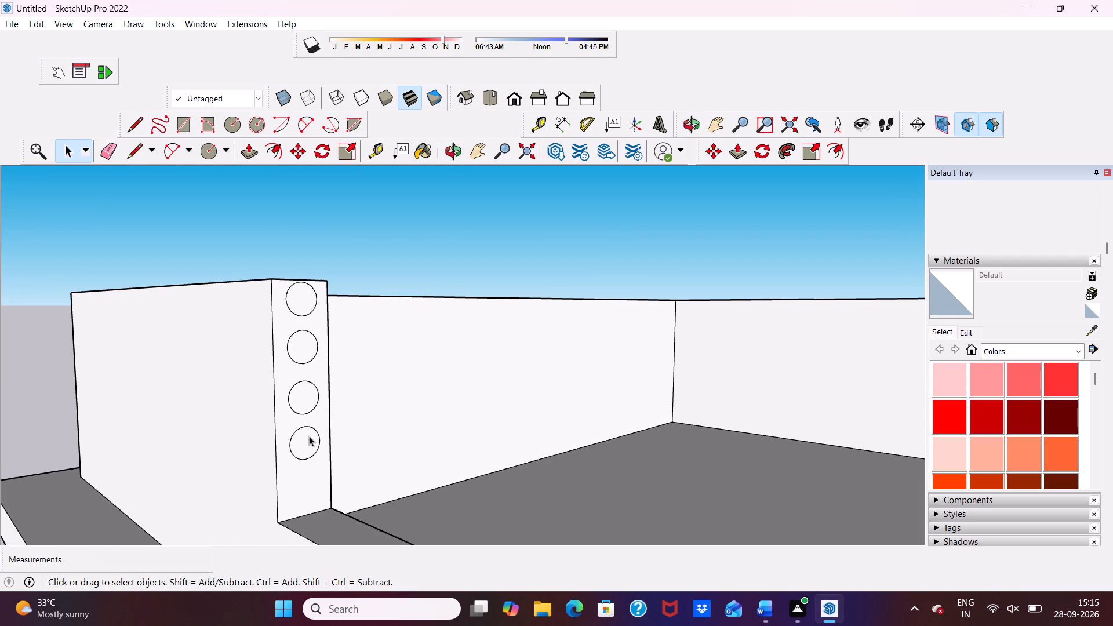
click(307, 438)
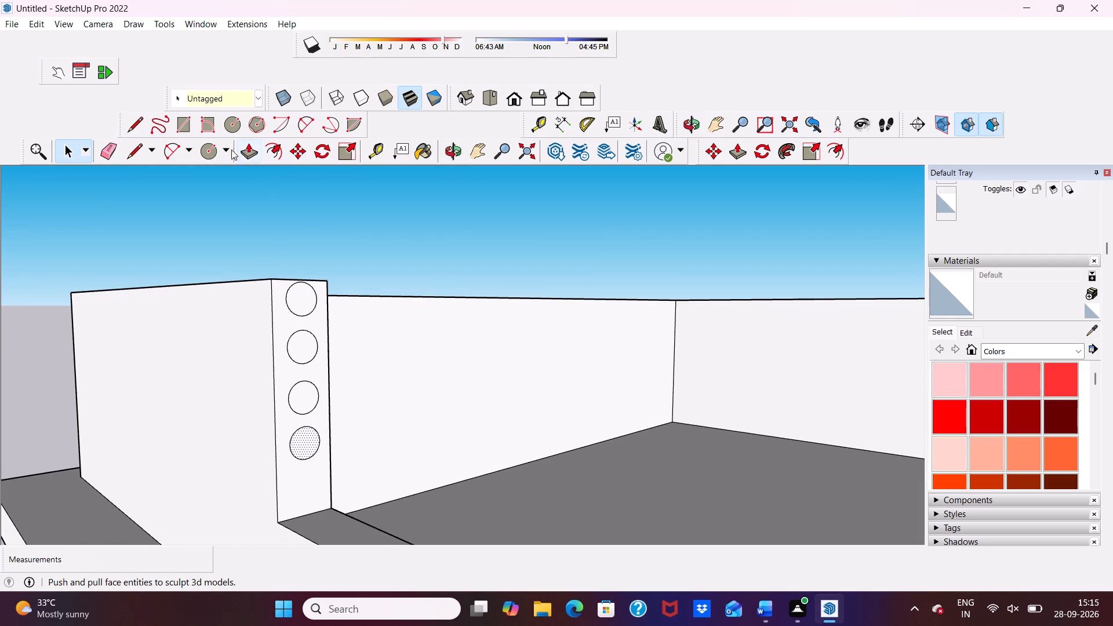
click(251, 149)
click(307, 438)
scroll(298, 425, down, 2)
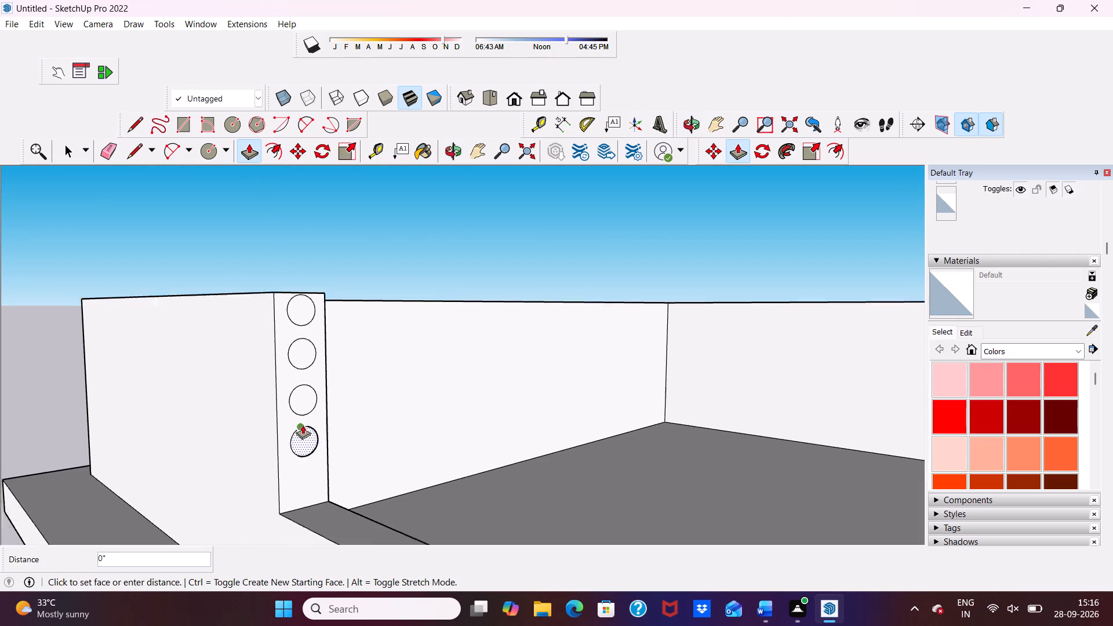
scroll(303, 425, down, 13)
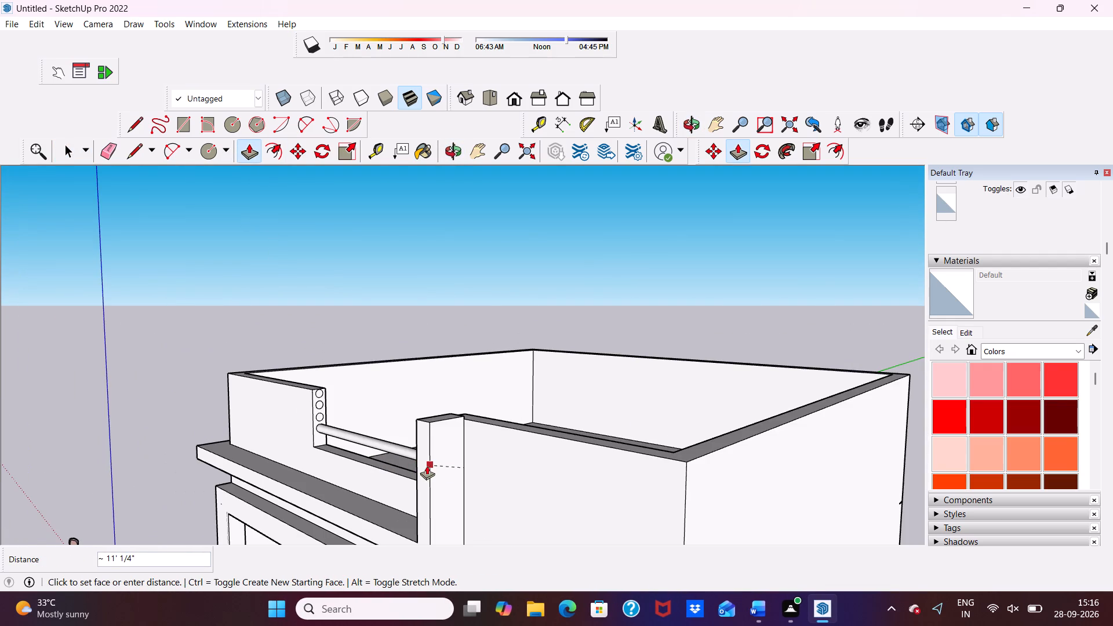
scroll(427, 465, down, 2)
middle_drag(424, 465, 655, 490)
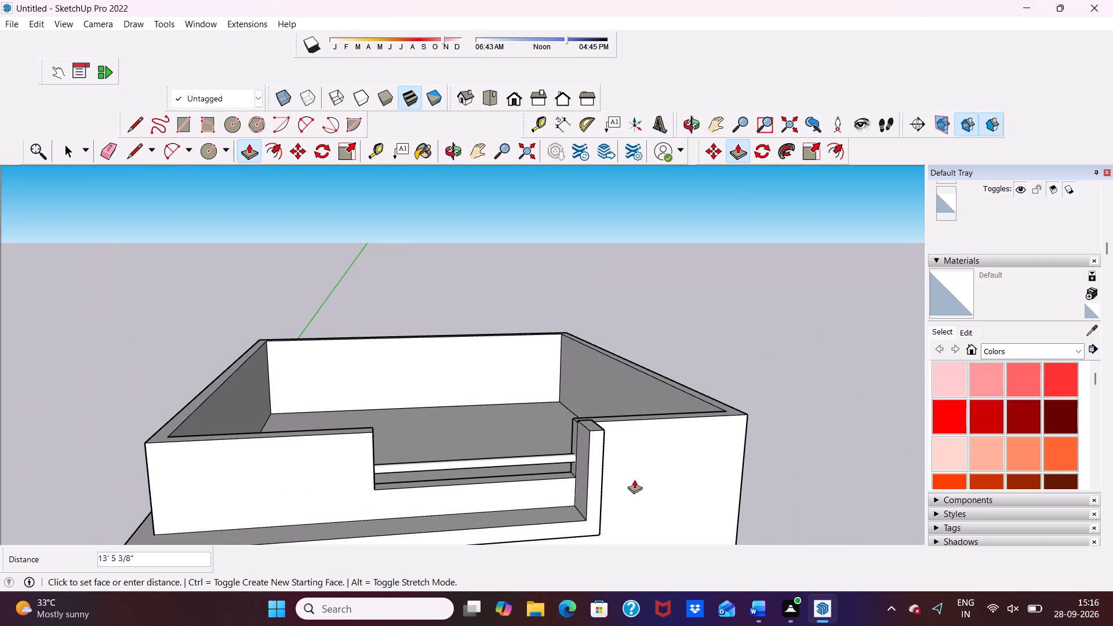
scroll(623, 471, up, 5)
middle_drag(590, 458, 659, 474)
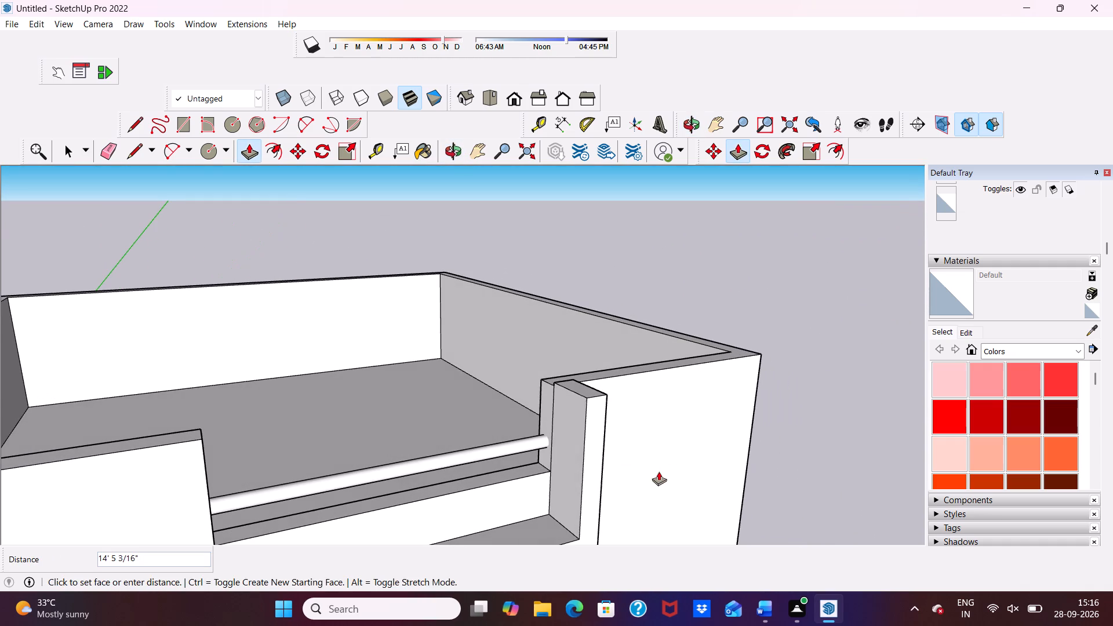
click(659, 471)
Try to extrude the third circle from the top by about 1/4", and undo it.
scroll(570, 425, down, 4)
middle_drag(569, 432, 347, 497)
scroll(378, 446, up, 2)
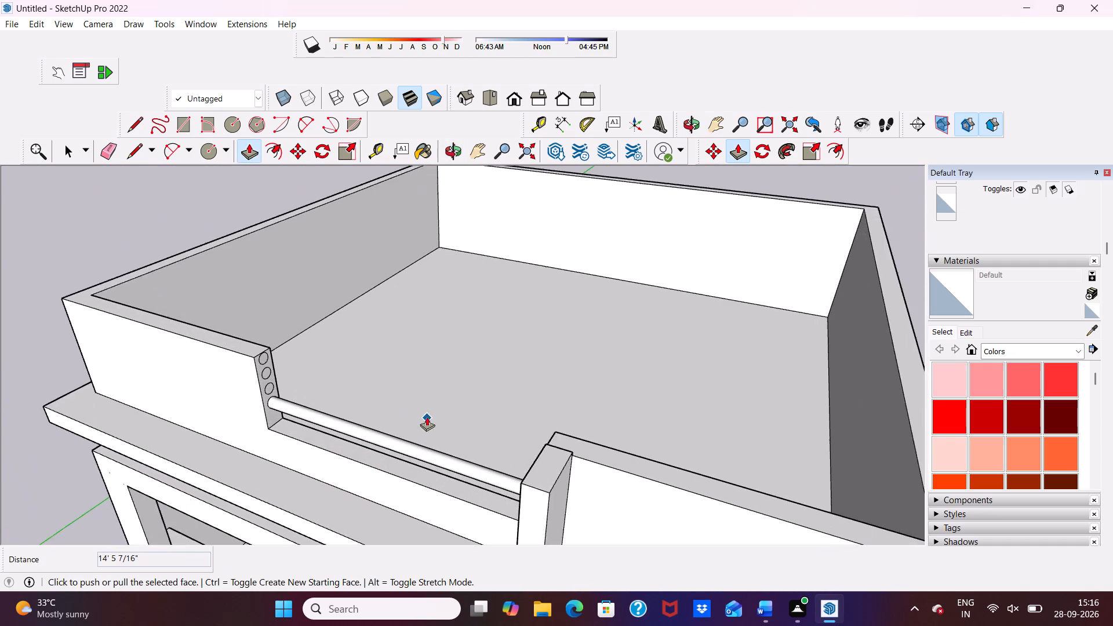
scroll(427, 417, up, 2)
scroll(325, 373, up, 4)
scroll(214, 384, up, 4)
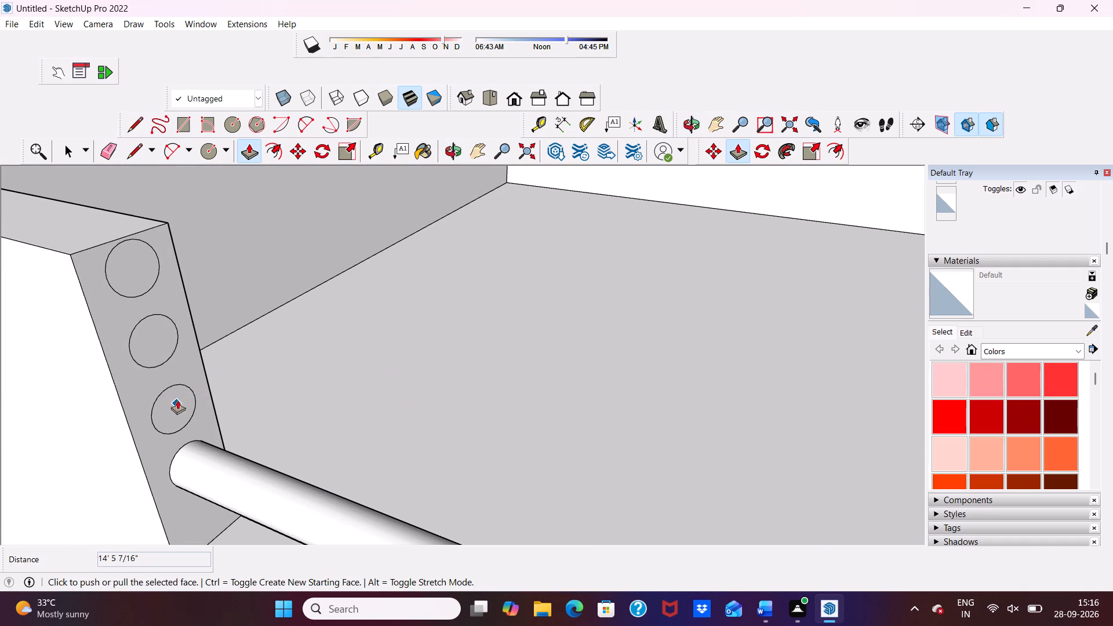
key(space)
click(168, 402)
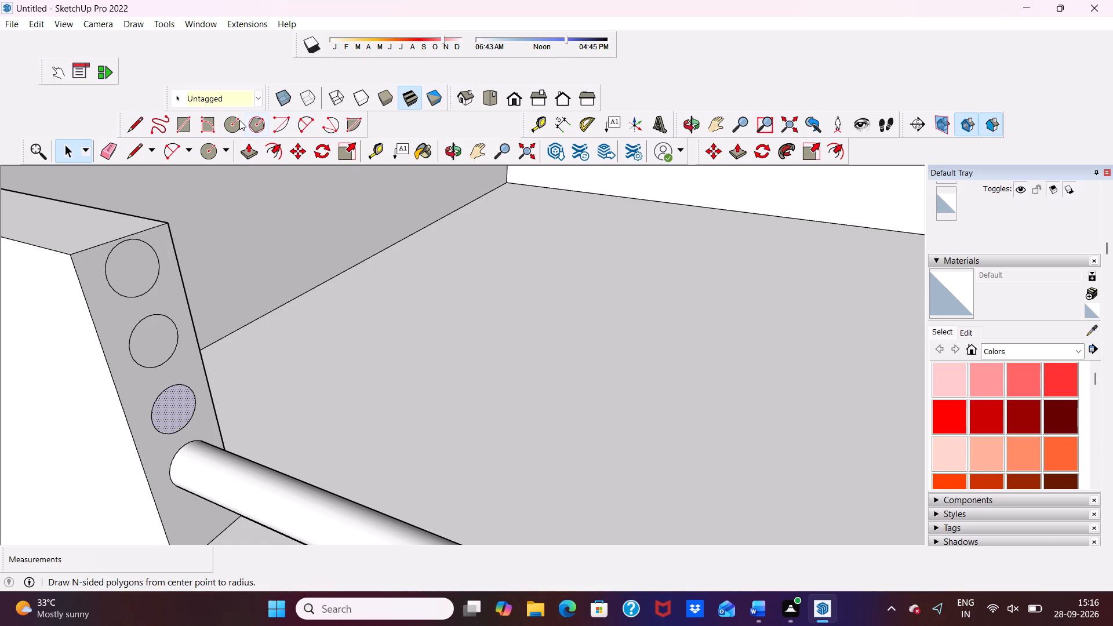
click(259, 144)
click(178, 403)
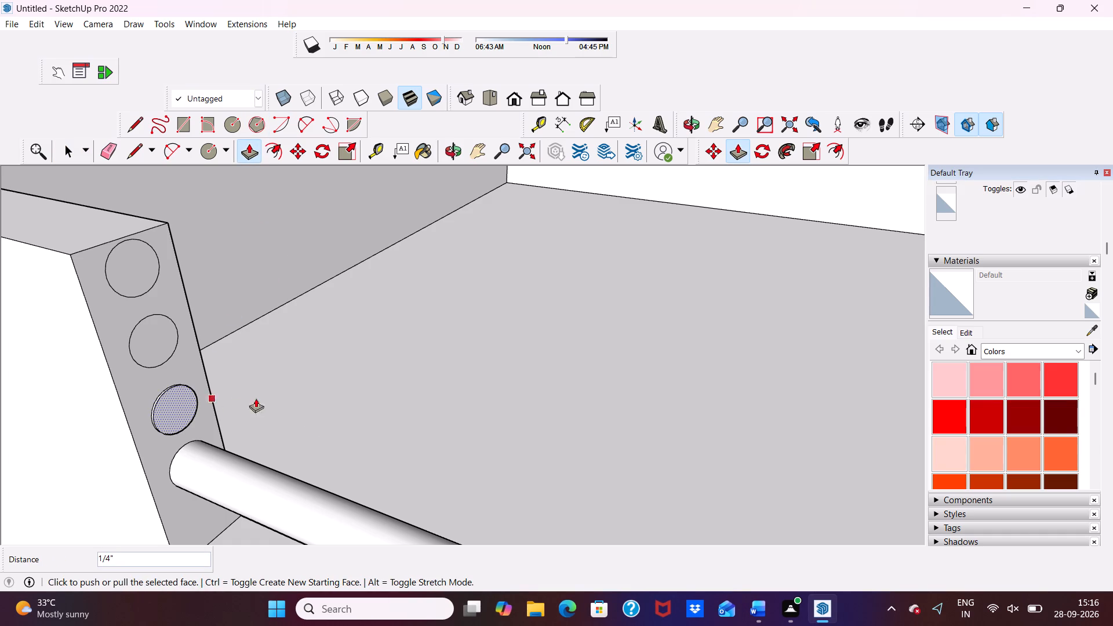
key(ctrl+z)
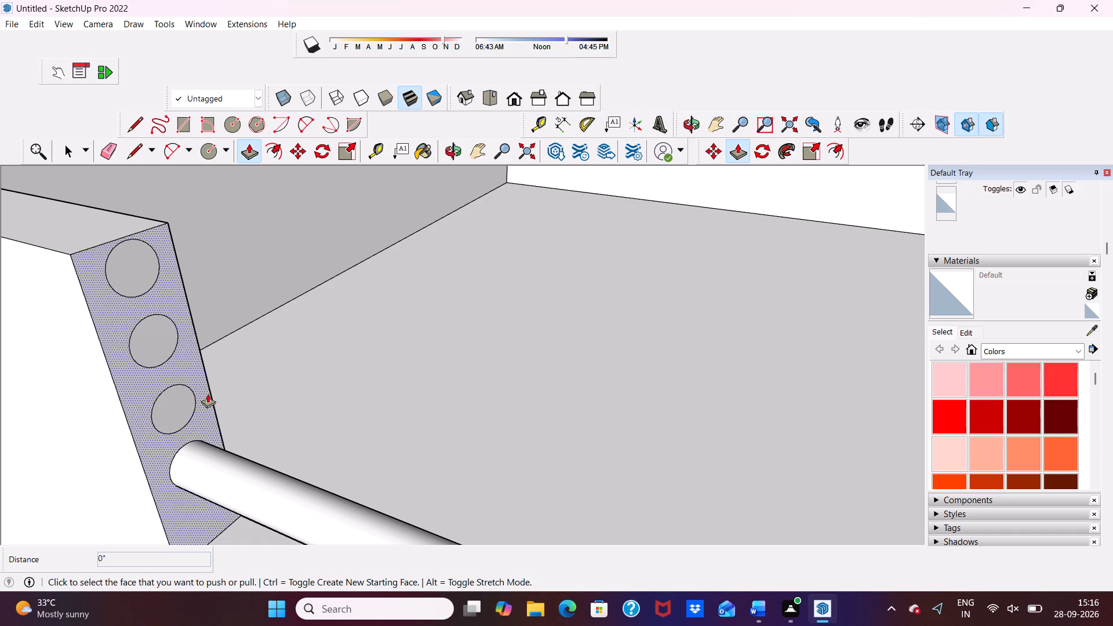
Extrude the third circle from the top about 11' across the notch to the upright to form a second railing bar.
click(176, 398)
scroll(174, 388, down, 5)
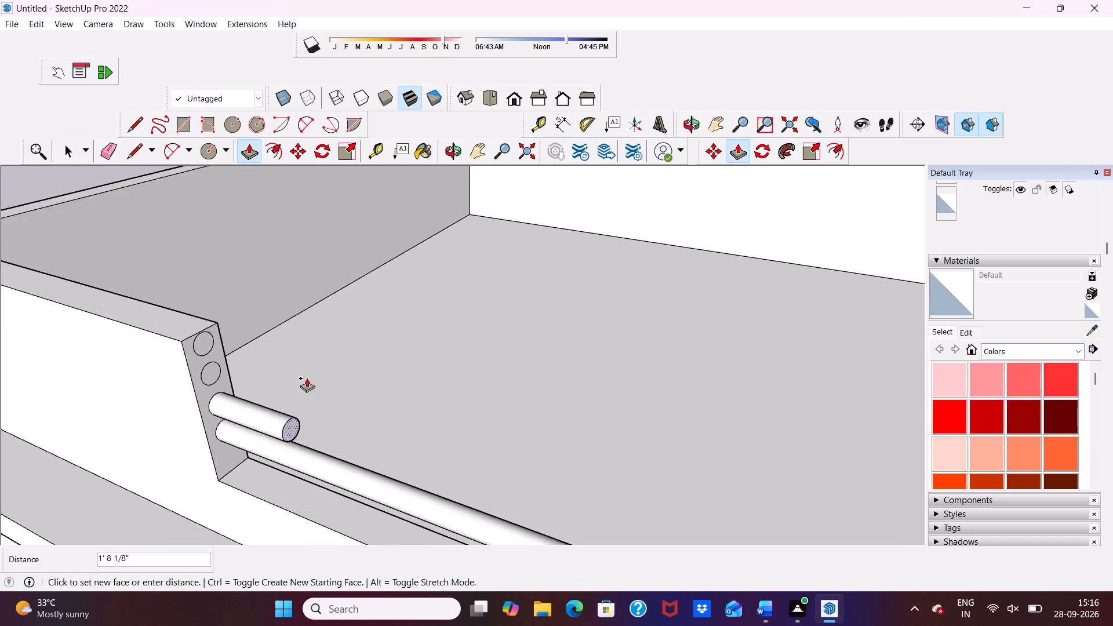
scroll(307, 378, down, 9)
middle_drag(405, 379, 587, 366)
scroll(595, 366, up, 3)
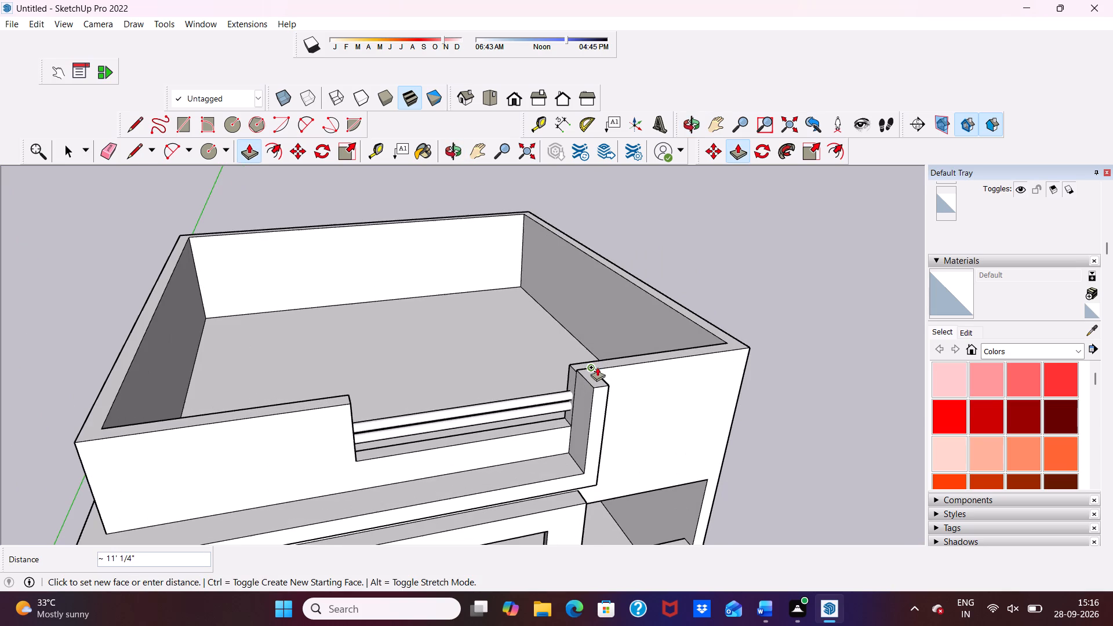
click(597, 365)
middle_drag(585, 372, 317, 393)
scroll(312, 362, up, 6)
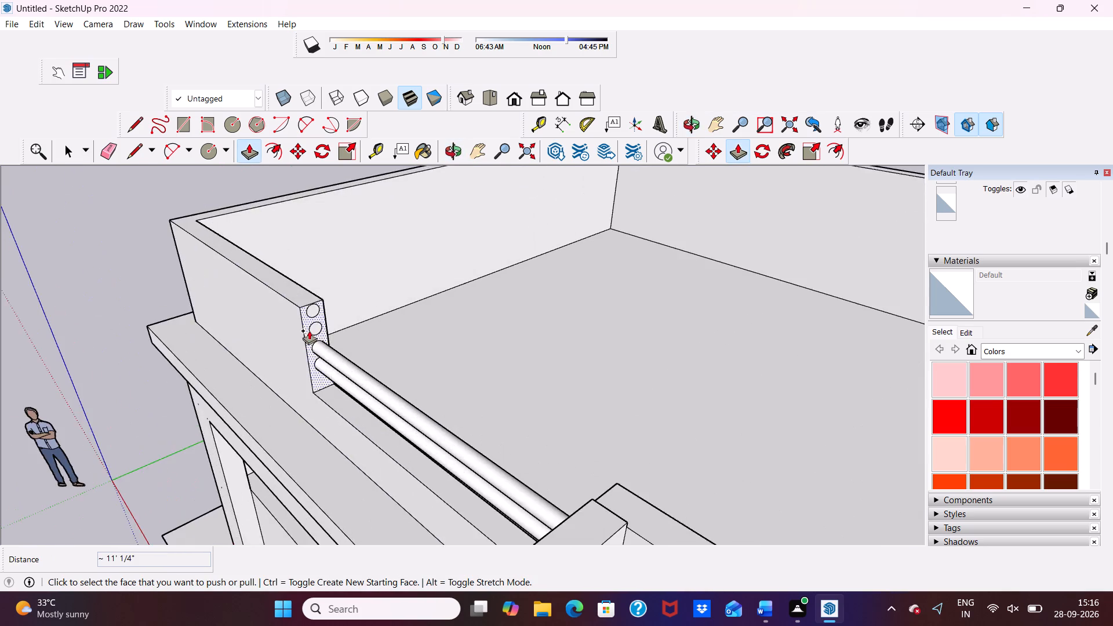
Extrude the second circle from the top about 11' 5" across the notch to form the third round railing bar.
scroll(309, 330, up, 5)
click(320, 322)
scroll(316, 326, down, 5)
scroll(387, 344, down, 5)
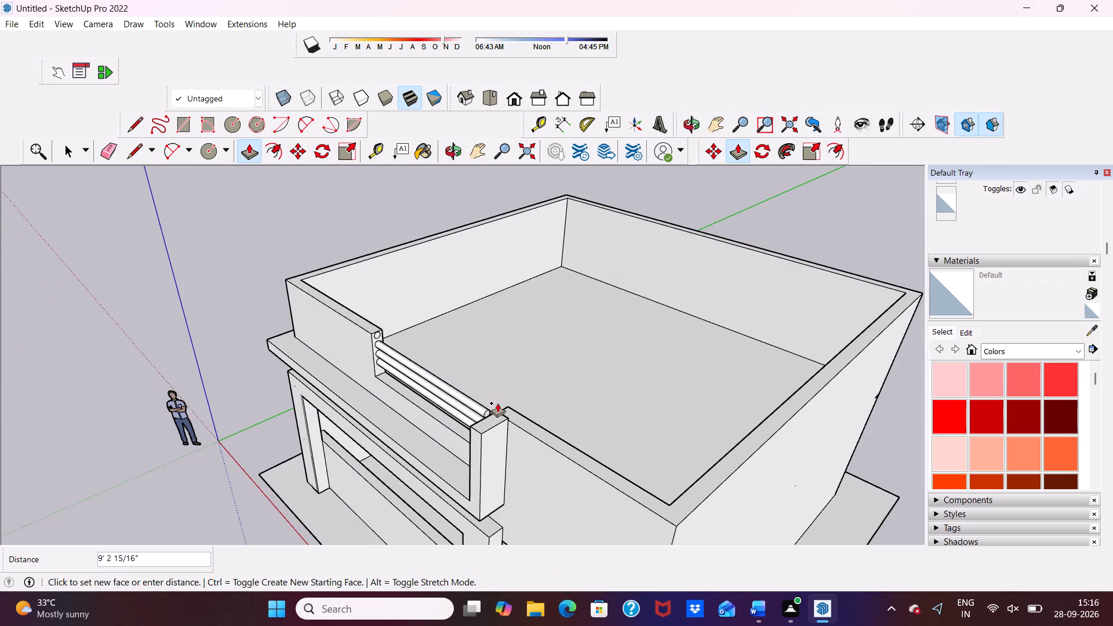
scroll(501, 403, down, 2)
middle_drag(504, 404, 708, 413)
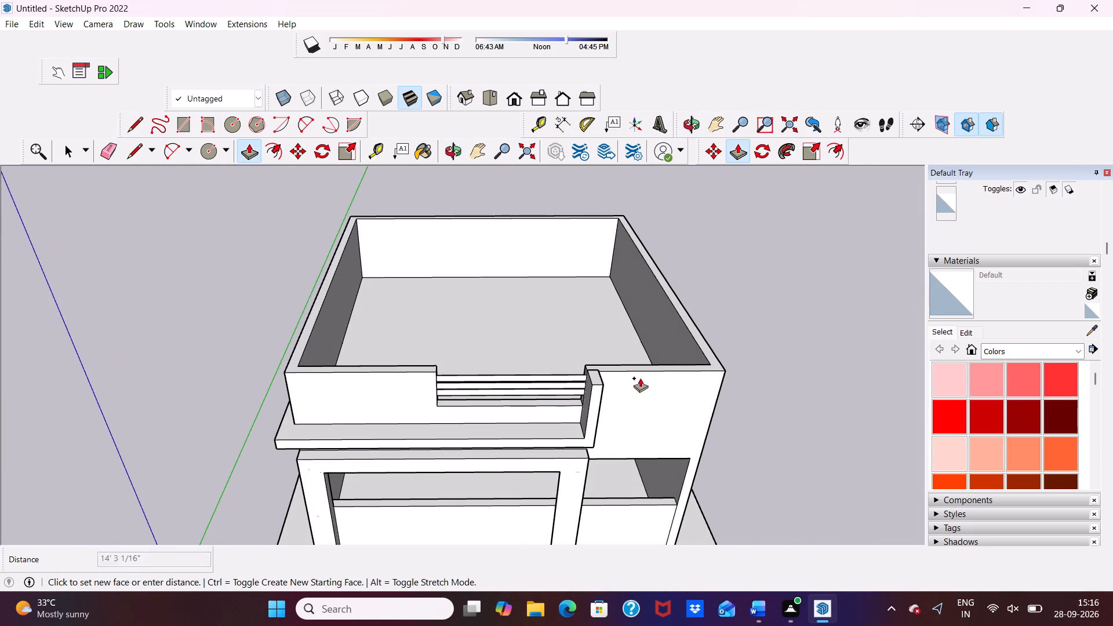
scroll(634, 376, up, 16)
click(559, 355)
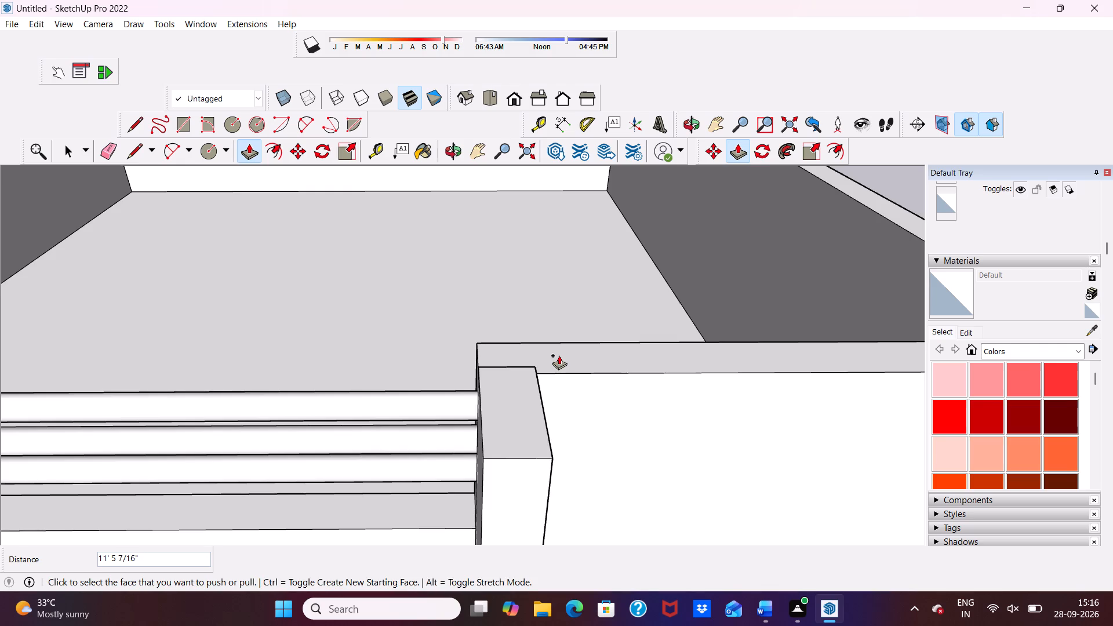
Extrude the topmost circle across the notch to the upright to form the fourth round railing bar.
scroll(454, 299, down, 6)
middle_drag(531, 335, 378, 413)
scroll(329, 278, up, 11)
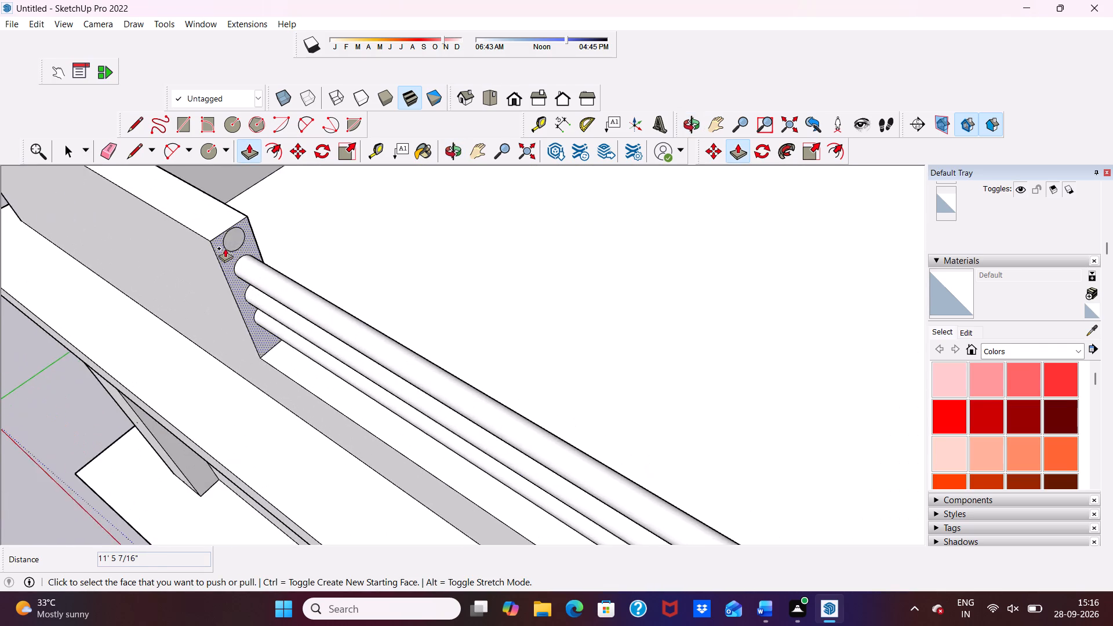
click(237, 232)
scroll(237, 232, down, 3)
scroll(268, 242, up, 1)
scroll(293, 247, down, 5)
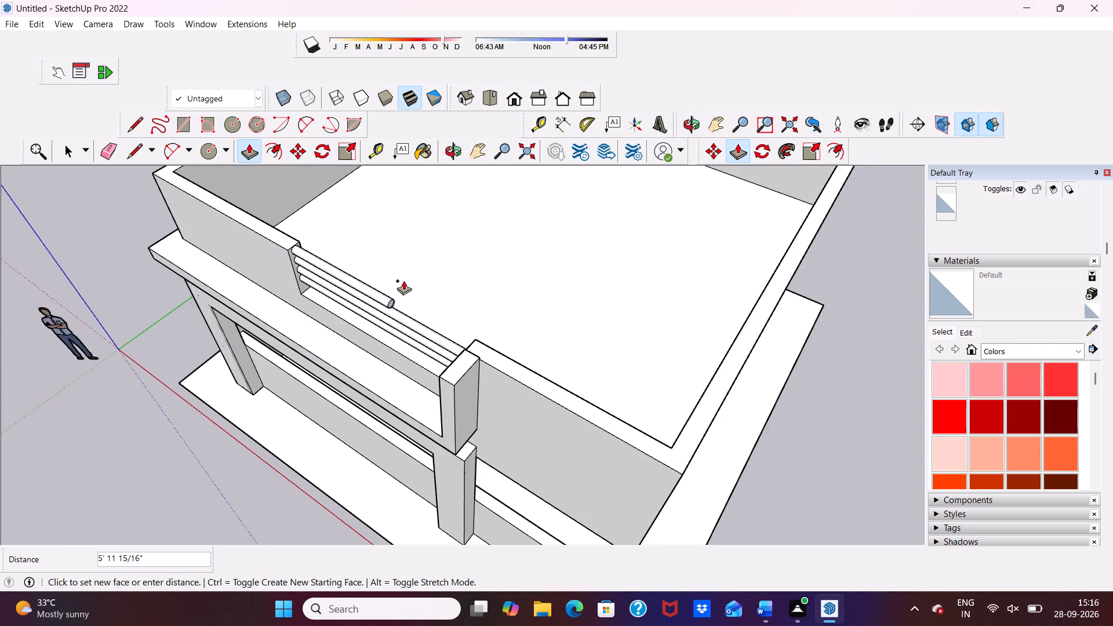
scroll(403, 281, down, 3)
middle_drag(427, 313, 598, 322)
scroll(578, 315, up, 3)
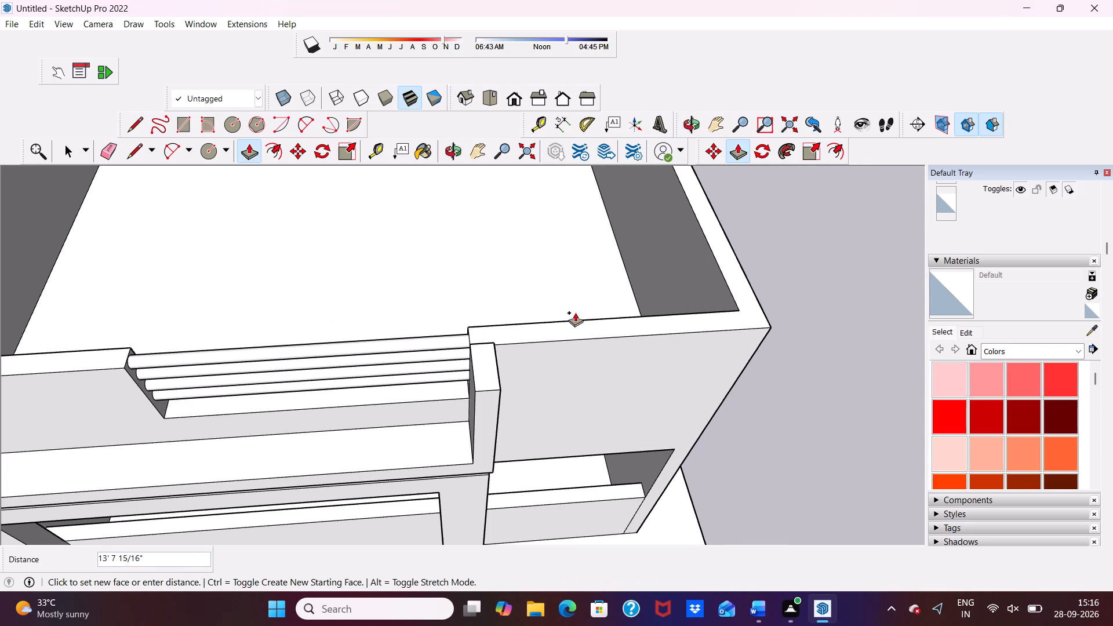
click(574, 310)
scroll(431, 278, up, 1)
scroll(431, 278, down, 3)
key(space)
Examine the four railing bars across the parapet notch from the front of the building.
scroll(754, 307, down, 2)
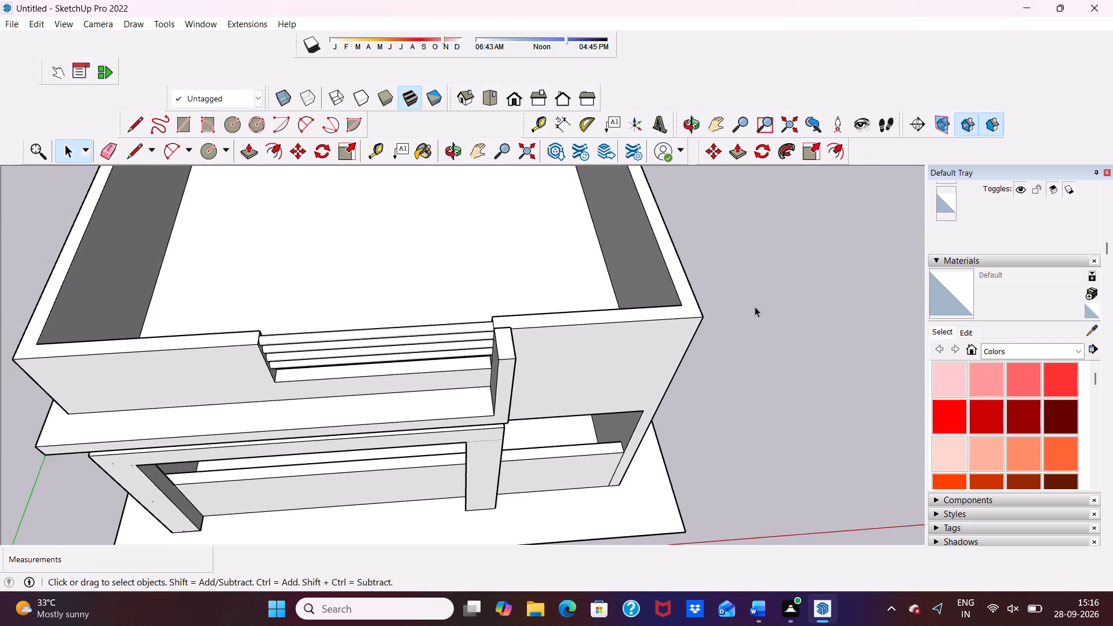
middle_drag(755, 307, 699, 170)
scroll(728, 289, up, 4)
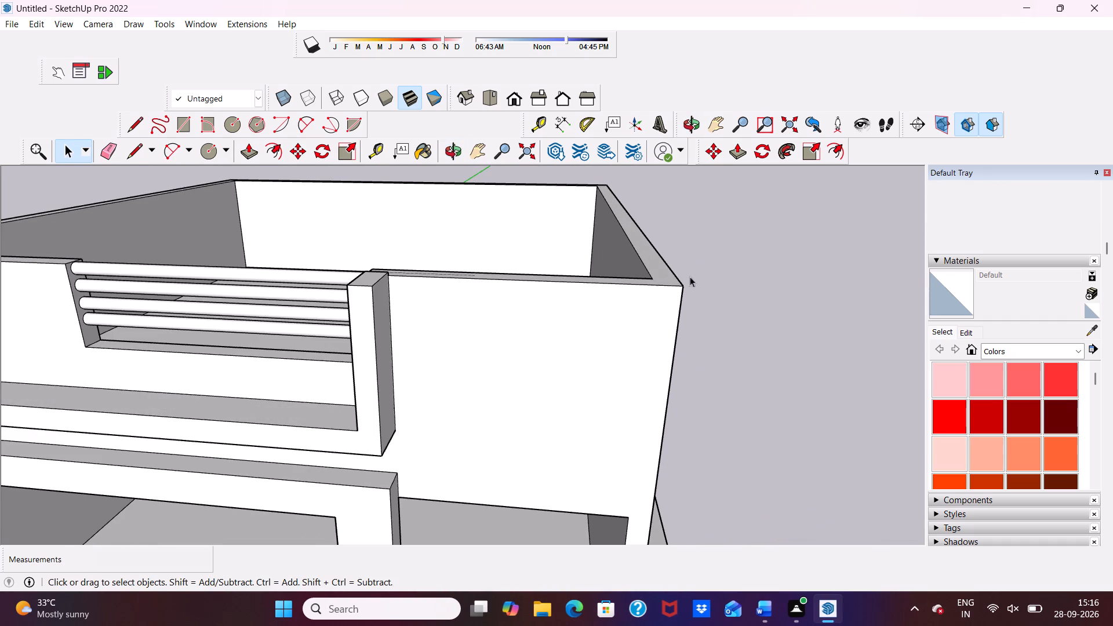
scroll(402, 282, down, 4)
middle_drag(189, 342, 232, 295)
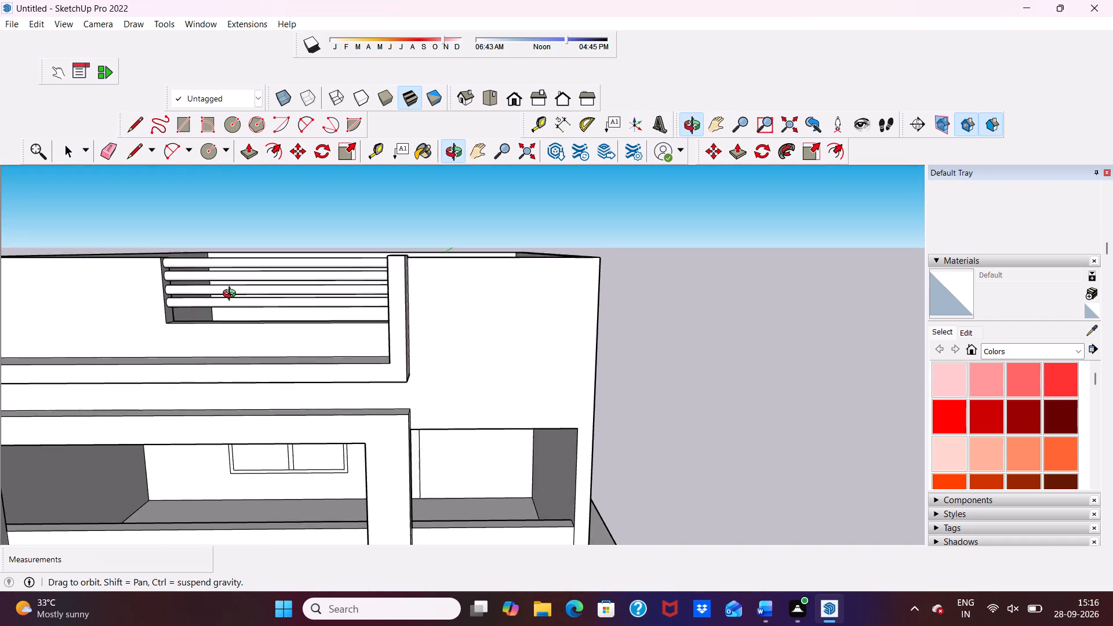
middle_drag(232, 295, 235, 294)
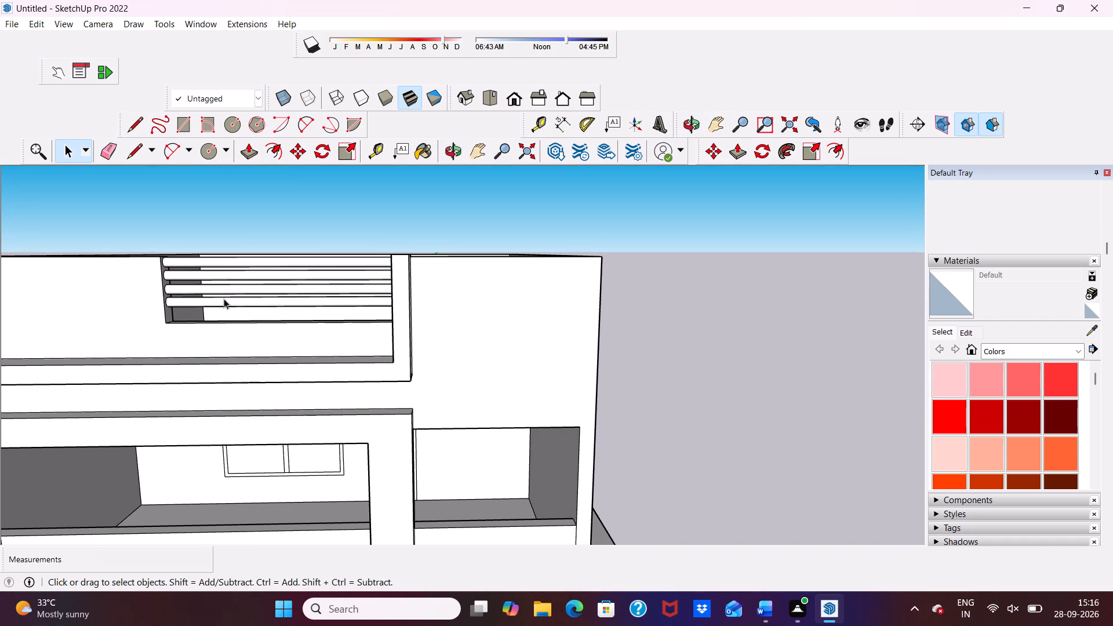
scroll(257, 340, down, 1)
scroll(268, 346, up, 4)
Copy the lowest railing bar straight down to add a fifth bar just above the bottom of the notch.
scroll(256, 384, up, 5)
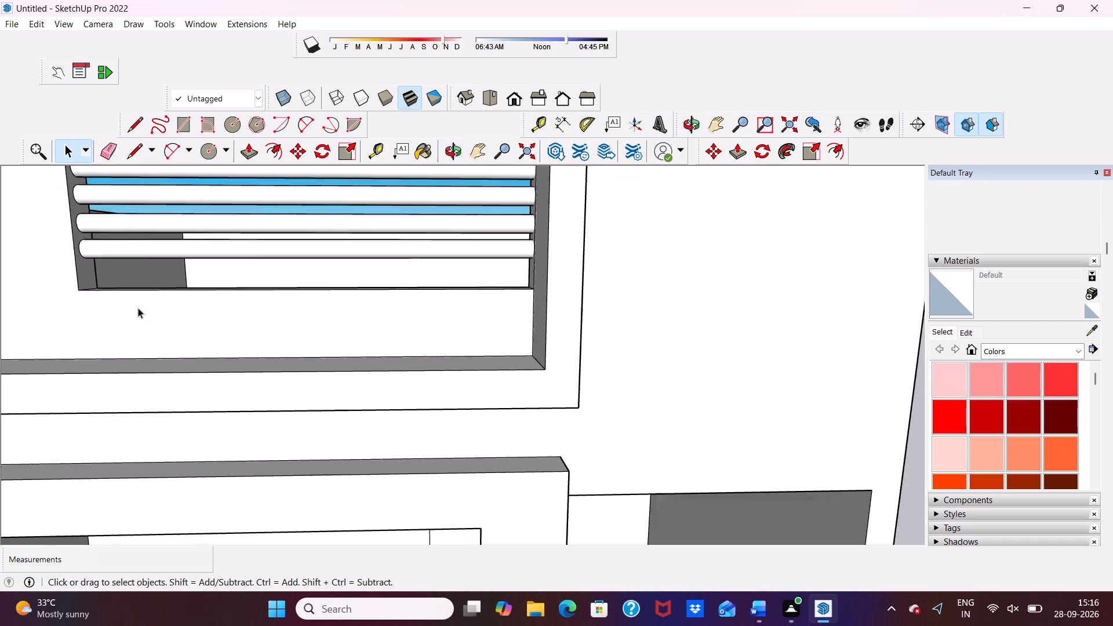
scroll(106, 300, down, 2)
scroll(106, 299, up, 1)
middle_drag(103, 301, 86, 285)
scroll(177, 239, up, 4)
scroll(103, 257, up, 5)
scroll(89, 208, down, 3)
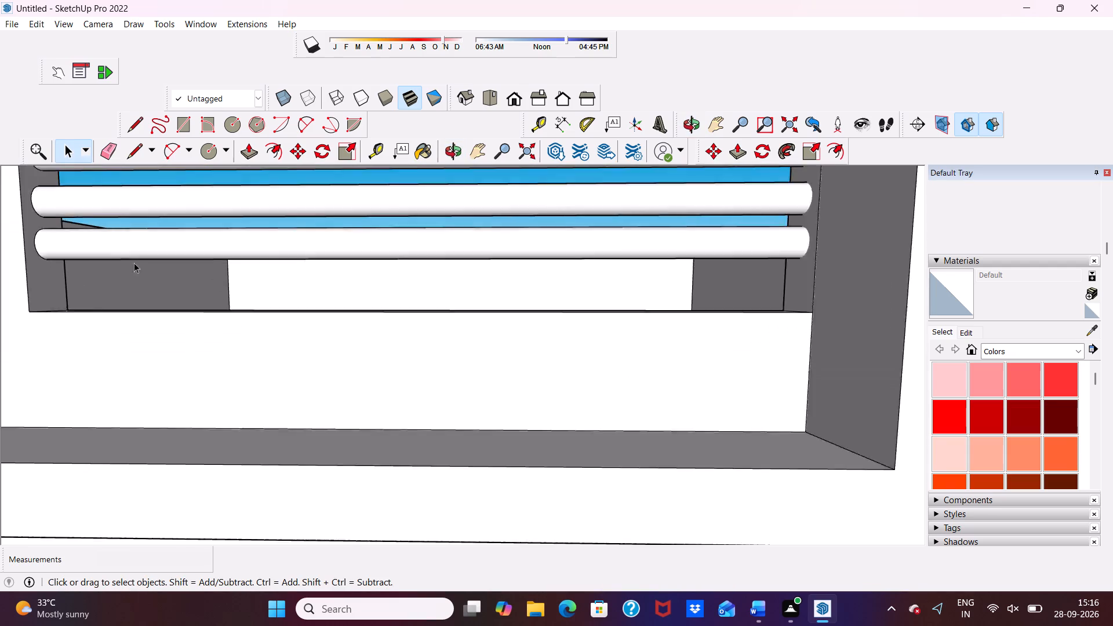
scroll(134, 263, down, 2)
middle_drag(238, 321, 74, 351)
scroll(300, 255, up, 5)
double_click(184, 225)
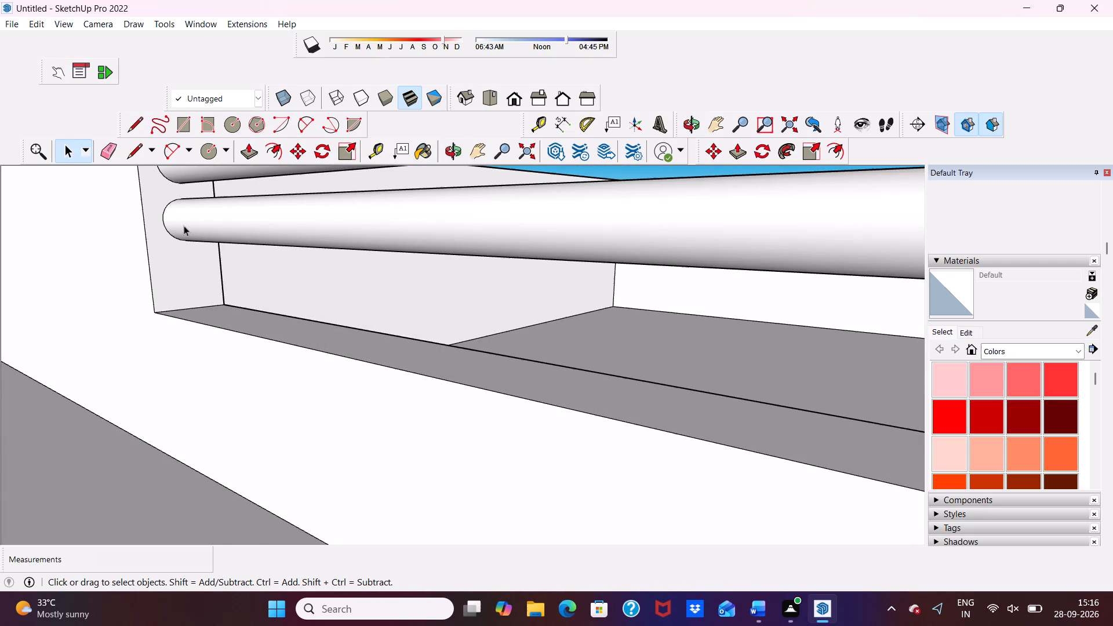
click(294, 143)
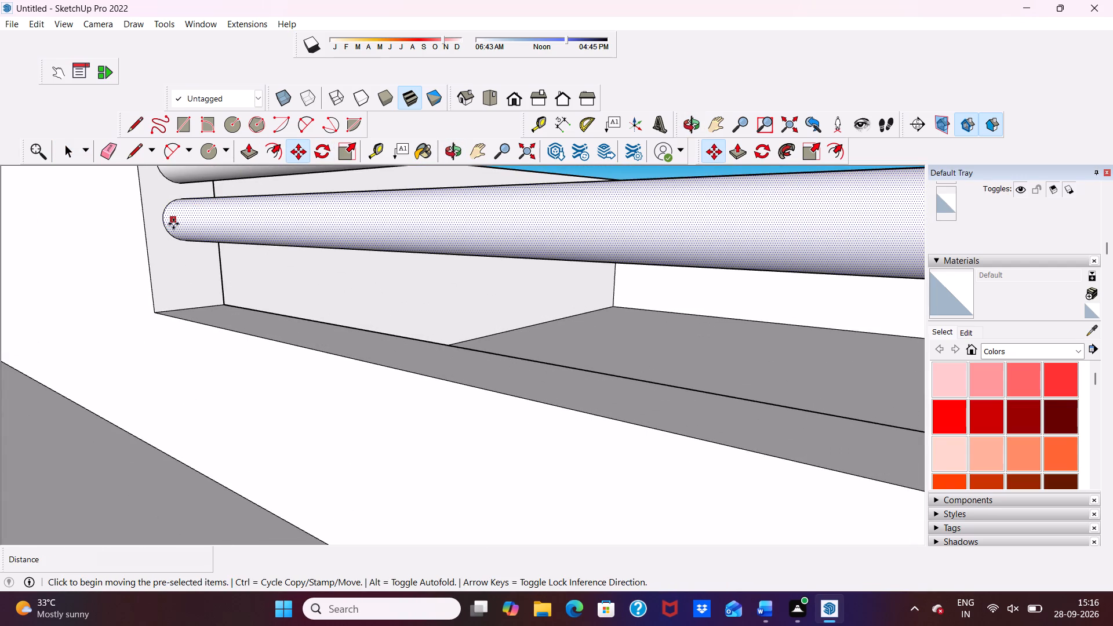
click(167, 227)
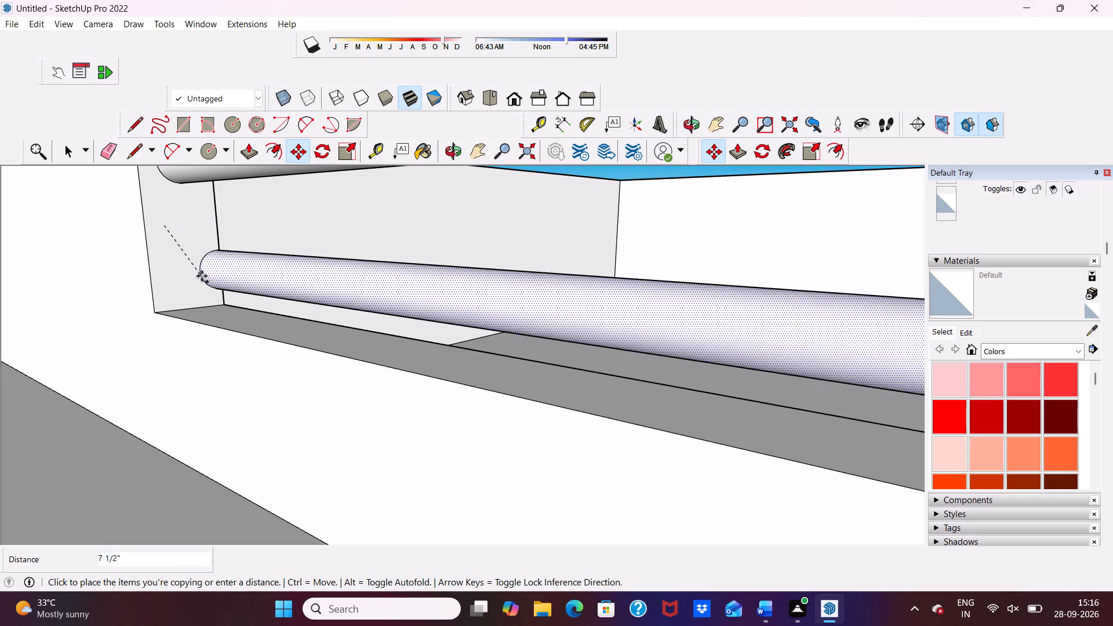
click(168, 281)
scroll(150, 272, up, 1)
scroll(144, 276, down, 7)
scroll(283, 252, up, 1)
scroll(288, 256, down, 2)
middle_drag(307, 263, 486, 254)
key(space)
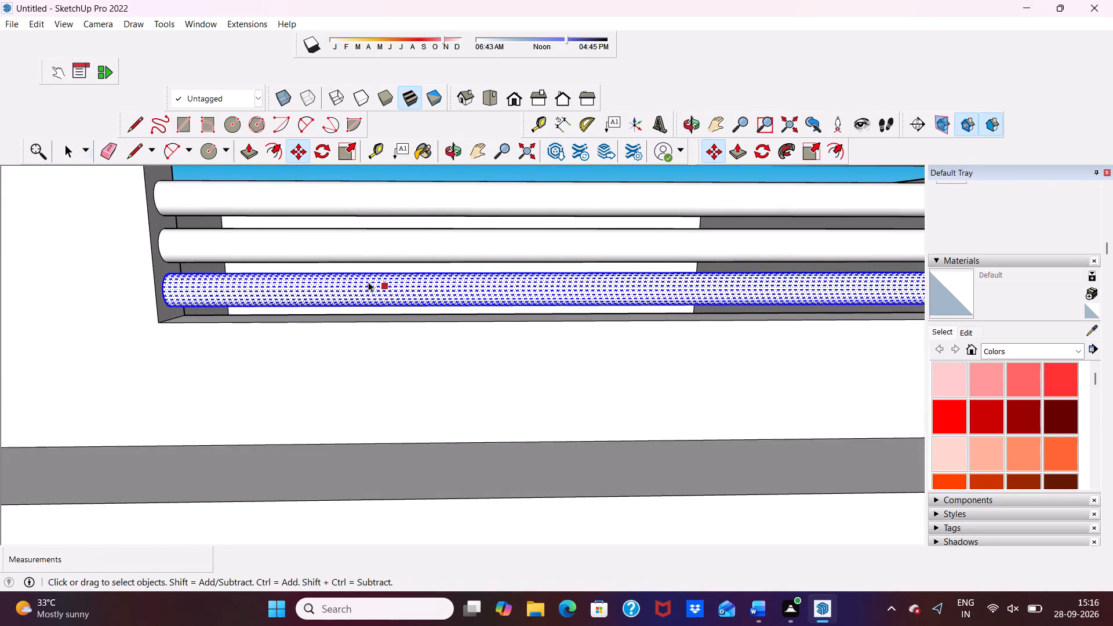
scroll(164, 272, down, 10)
click(419, 187)
Draw a thin horizontal rectangle on the front parapet wall between its outer corner and the railing notch.
scroll(397, 185, down, 3)
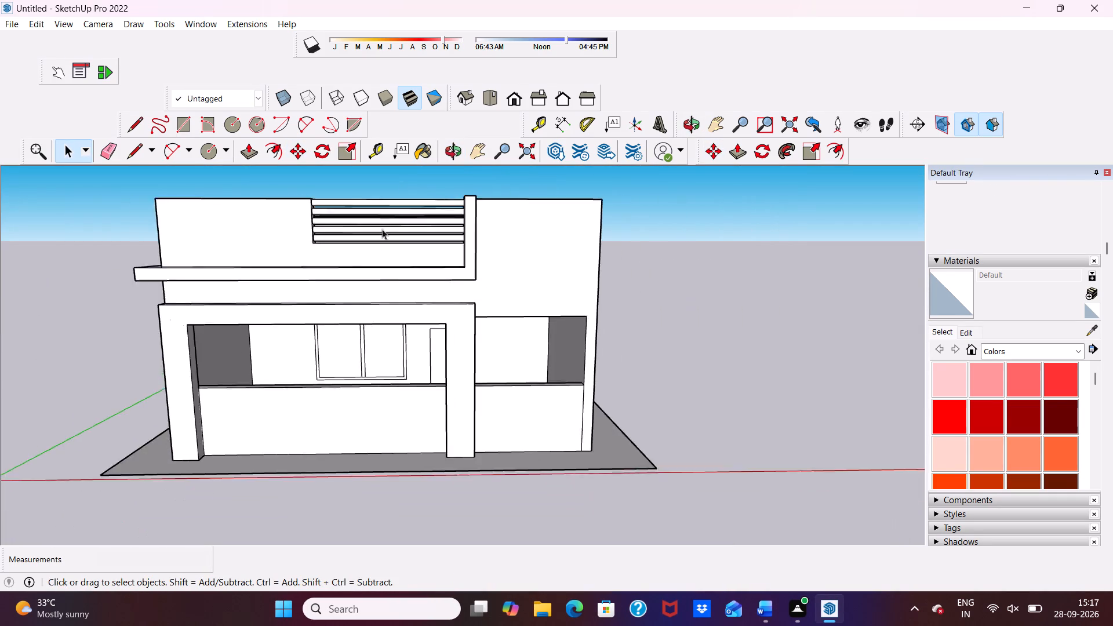
scroll(382, 229, down, 2)
middle_drag(378, 252, 378, 218)
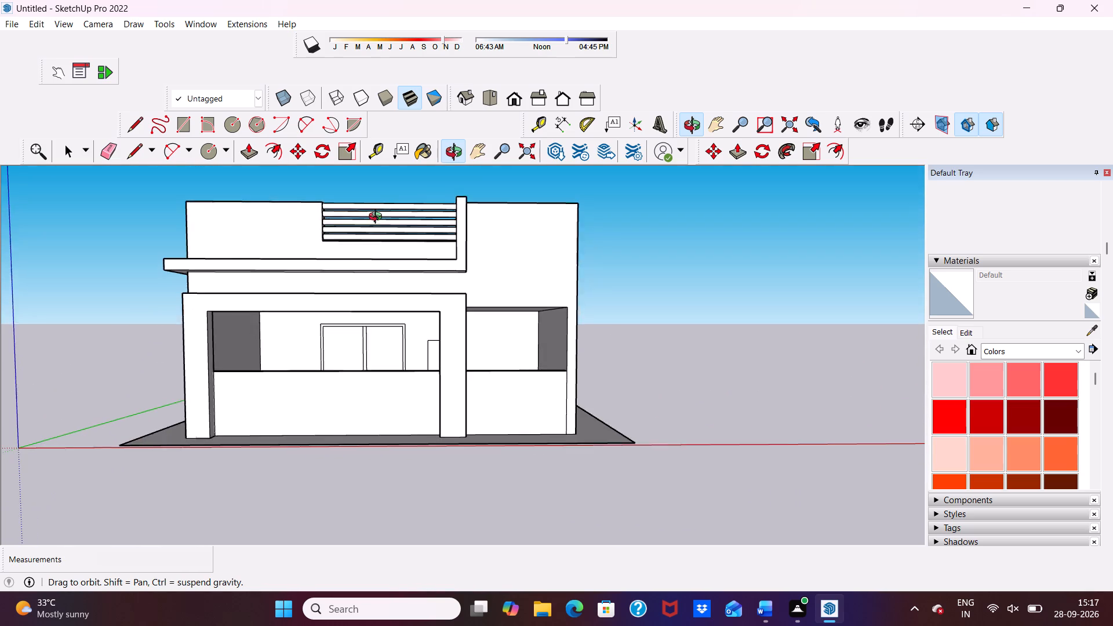
middle_drag(378, 218, 377, 219)
scroll(376, 221, up, 5)
scroll(349, 223, down, 1)
middle_drag(349, 223, 319, 306)
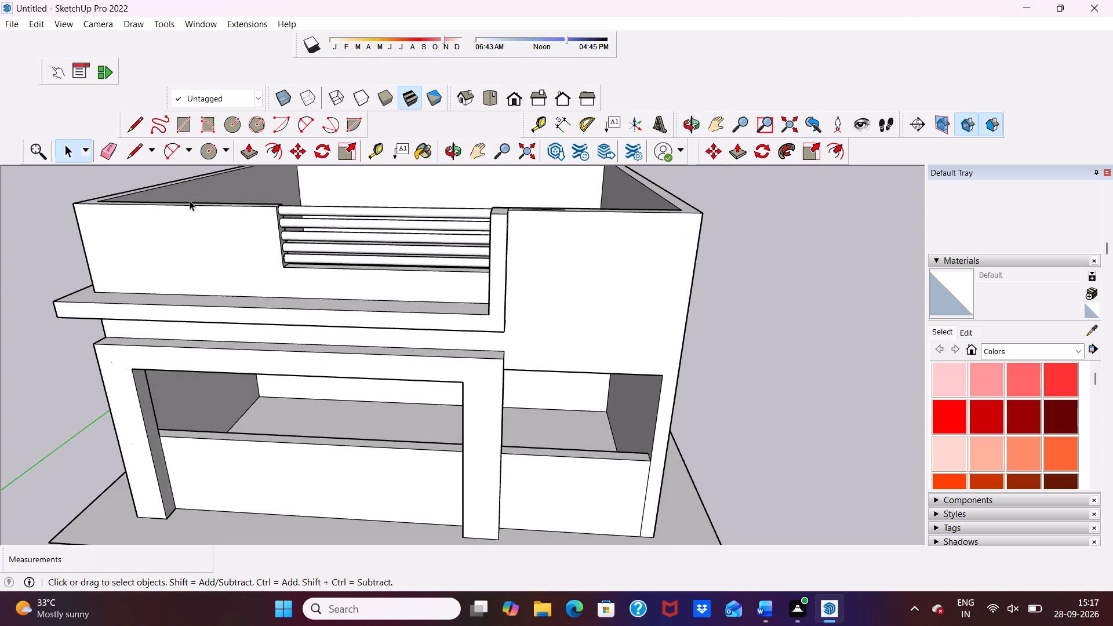
drag(177, 116, 178, 121)
scroll(151, 239, up, 5)
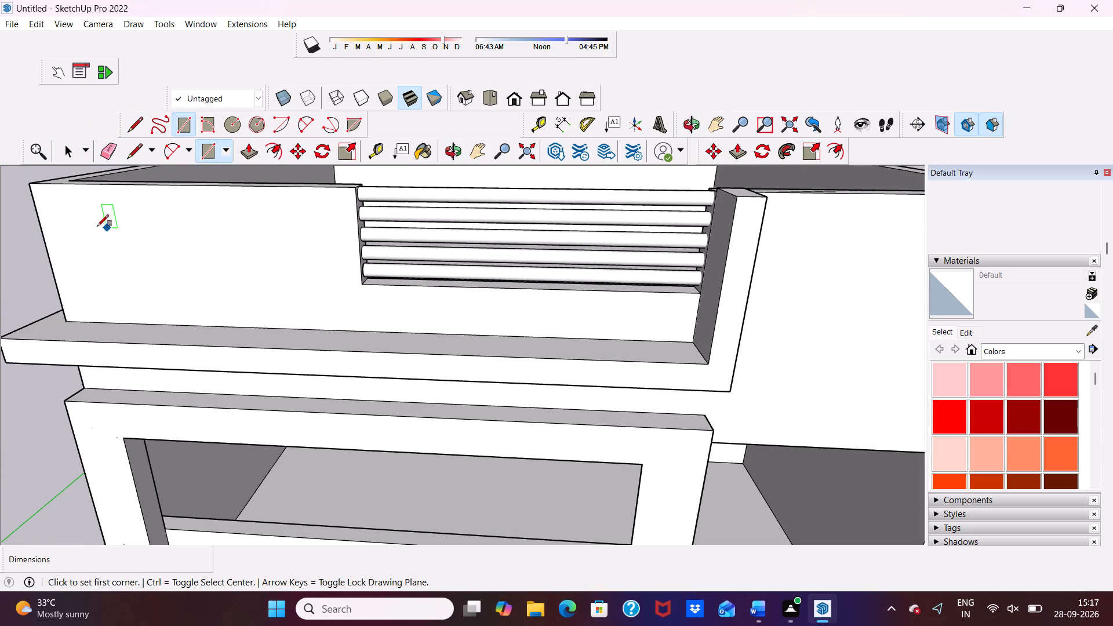
click(90, 228)
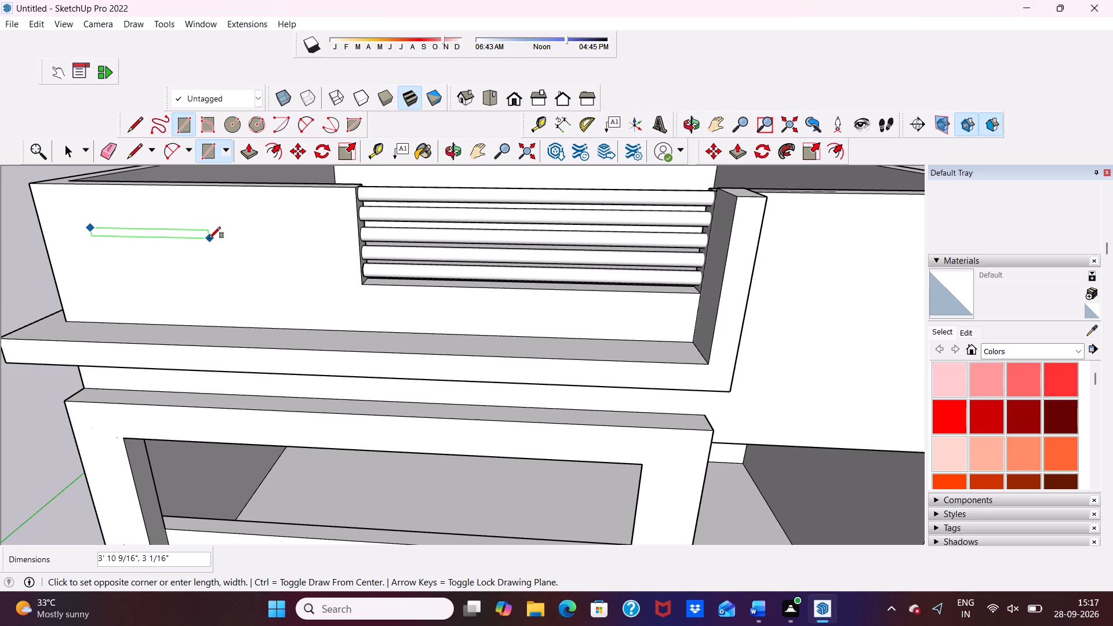
click(202, 243)
key(space)
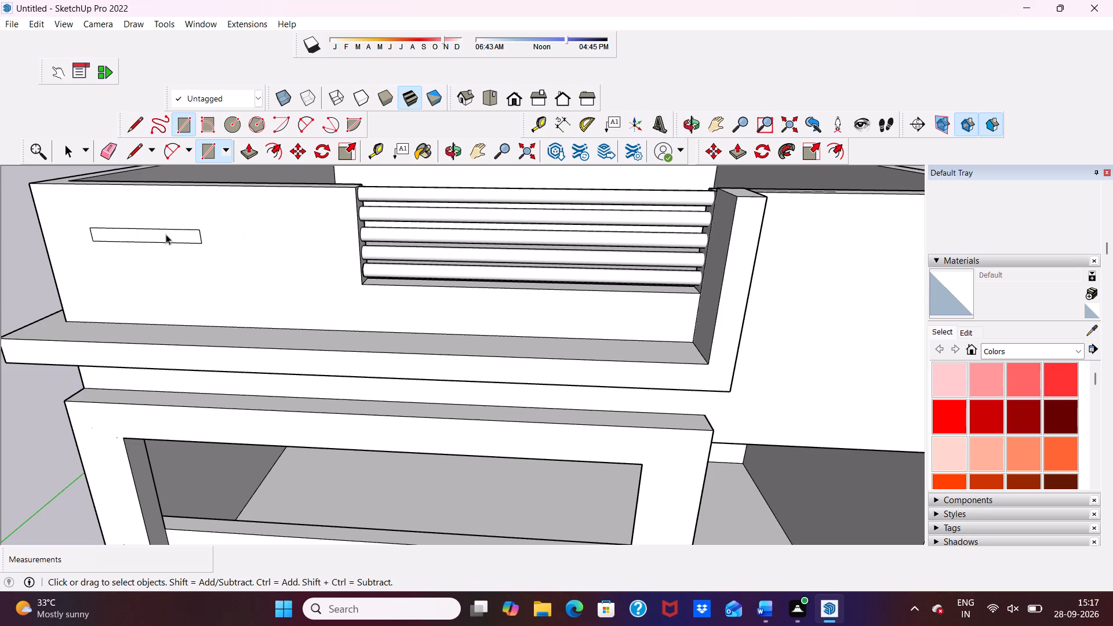
Extrude the thin rectangle 6" outward from the parapet wall to form a projecting strip.
click(166, 234)
click(246, 152)
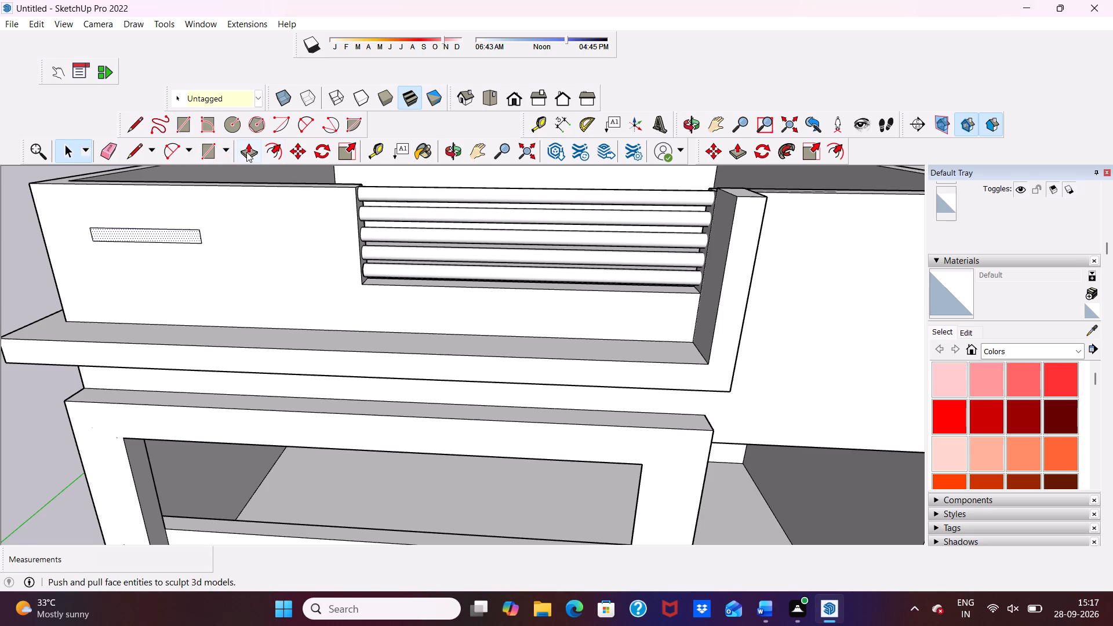
click(180, 228)
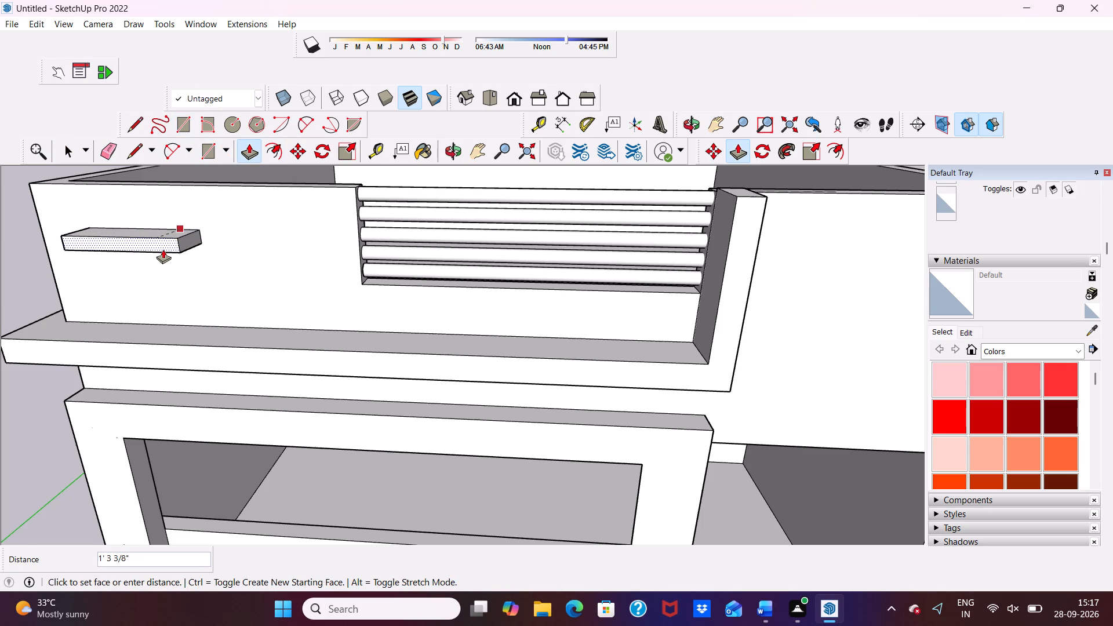
ctrl+click(163, 249)
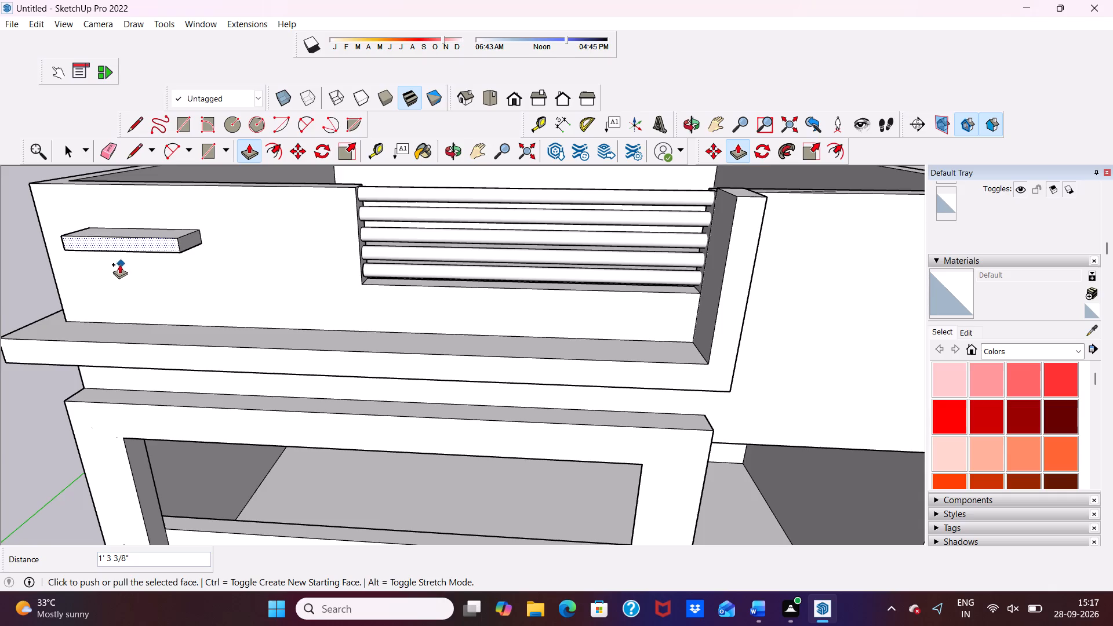
key(6)
key(shift+quotedbl)
key(Return)
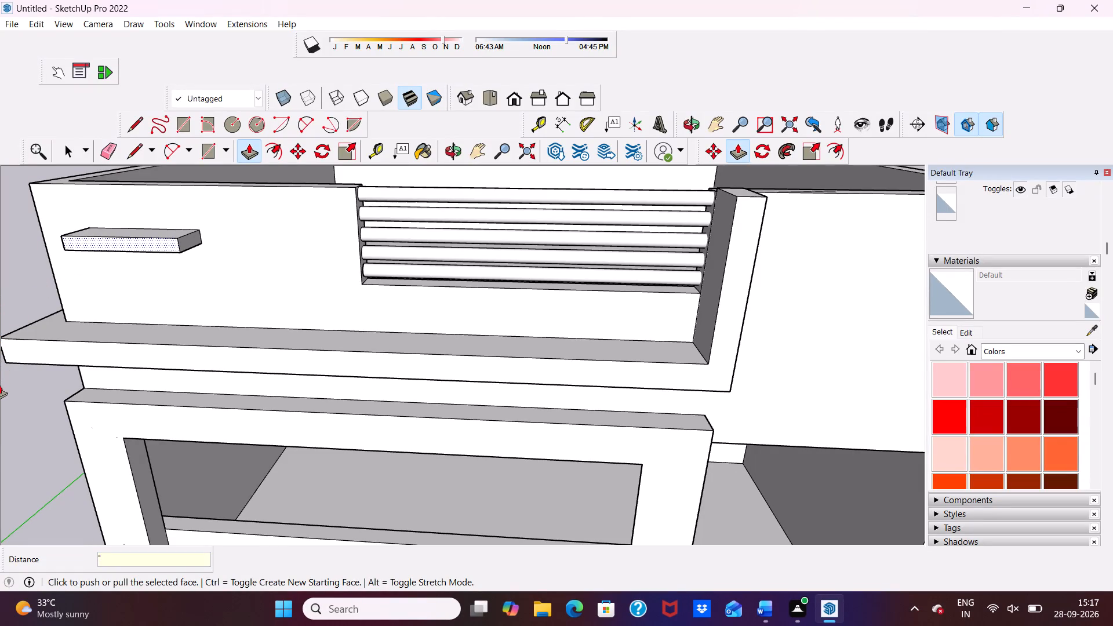
key(BackSpace)
key(BackSpace)
text(6")
key(Return)
scroll(282, 383, down, 2)
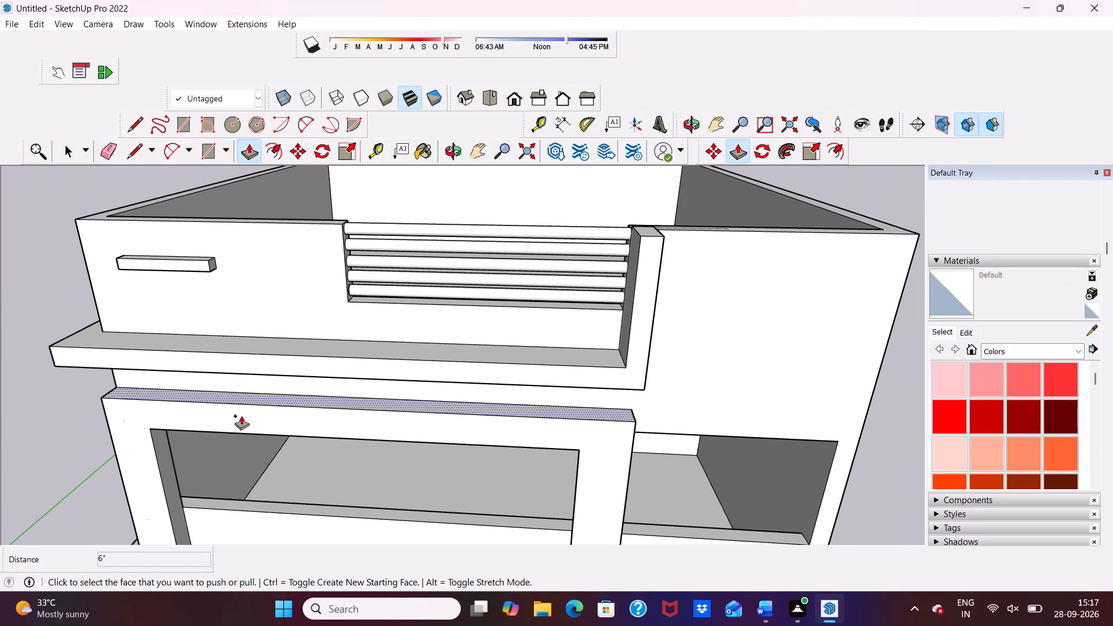
key(space)
Examine the front facade from several angles, including the projecting strip, railing bars, frame and side openings.
scroll(228, 391, down, 1)
middle_drag(226, 391, 225, 359)
scroll(225, 378, down, 4)
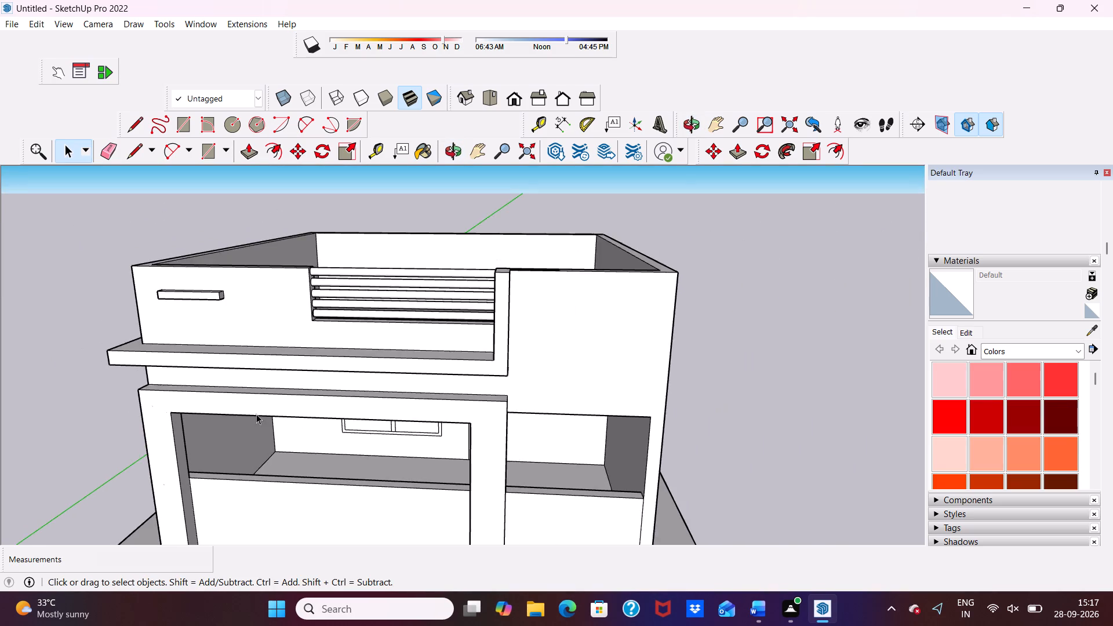
middle_drag(256, 413, 307, 361)
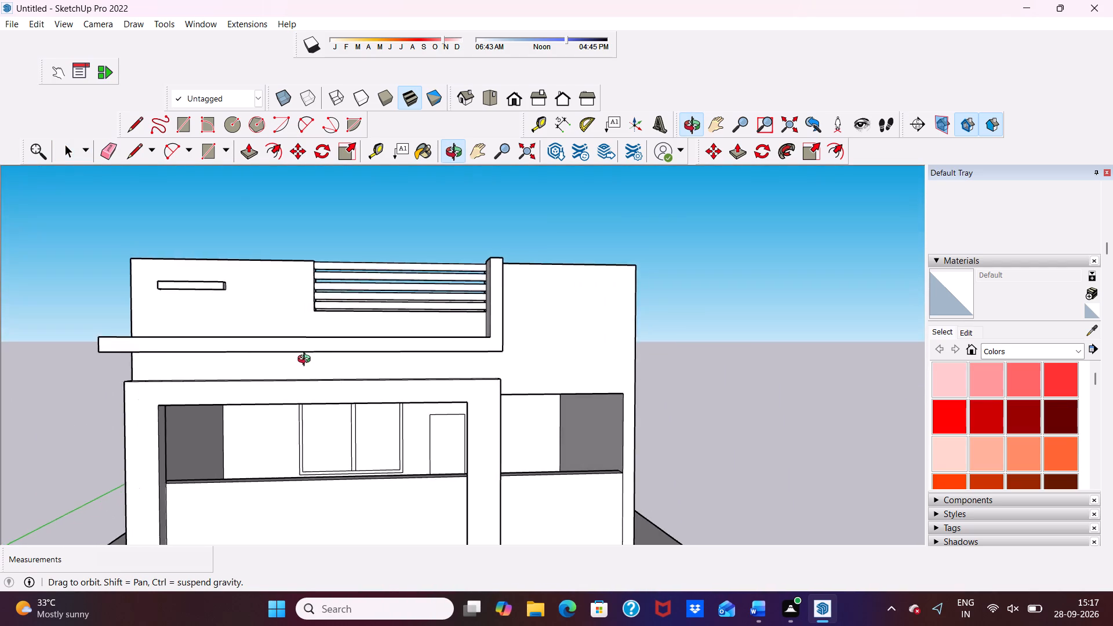
middle_drag(307, 361, 316, 368)
scroll(317, 367, up, 3)
scroll(286, 385, down, 3)
scroll(376, 370, down, 4)
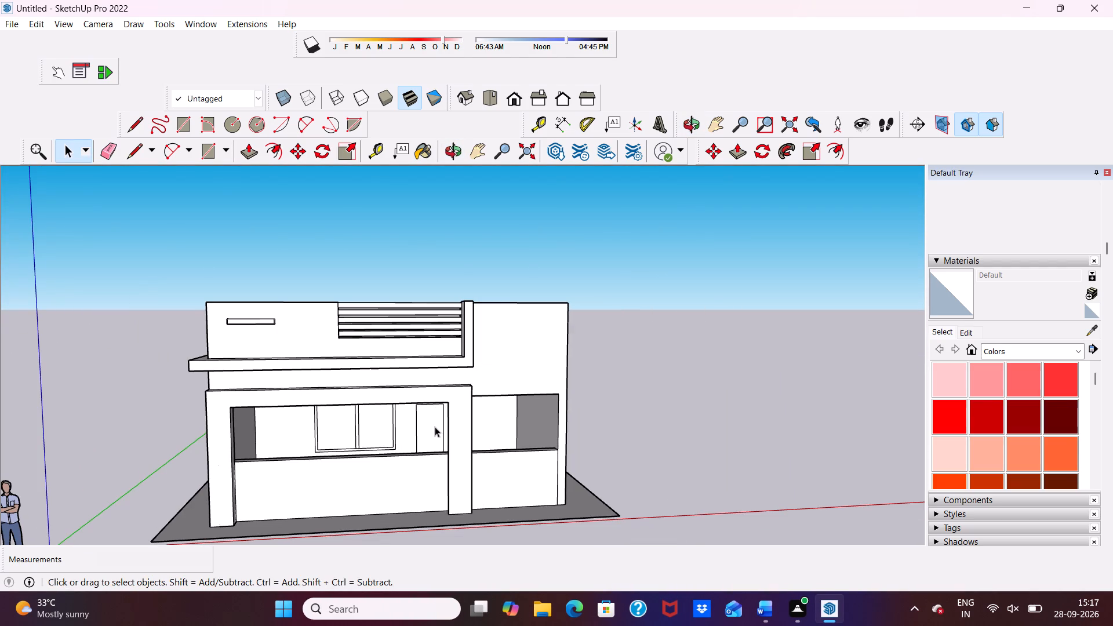
scroll(422, 422, down, 1)
scroll(410, 431, up, 1)
scroll(402, 452, down, 6)
middle_drag(392, 472, 305, 426)
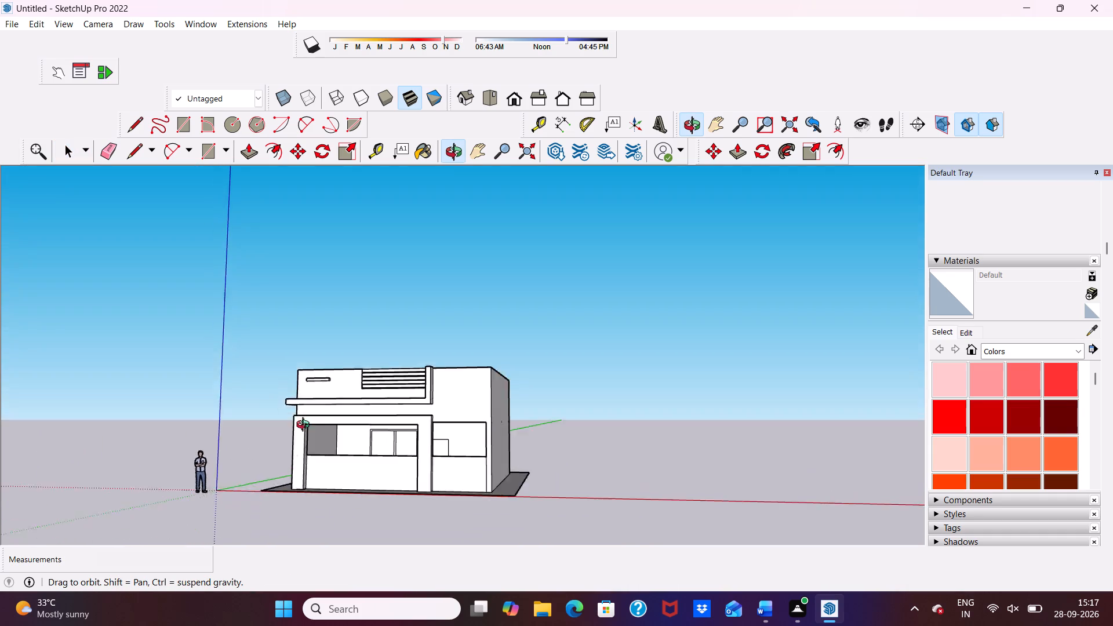
middle_drag(305, 426, 457, 395)
scroll(457, 395, up, 5)
middle_drag(461, 394, 119, 432)
scroll(502, 347, up, 5)
scroll(504, 348, down, 2)
middle_drag(511, 353, 671, 315)
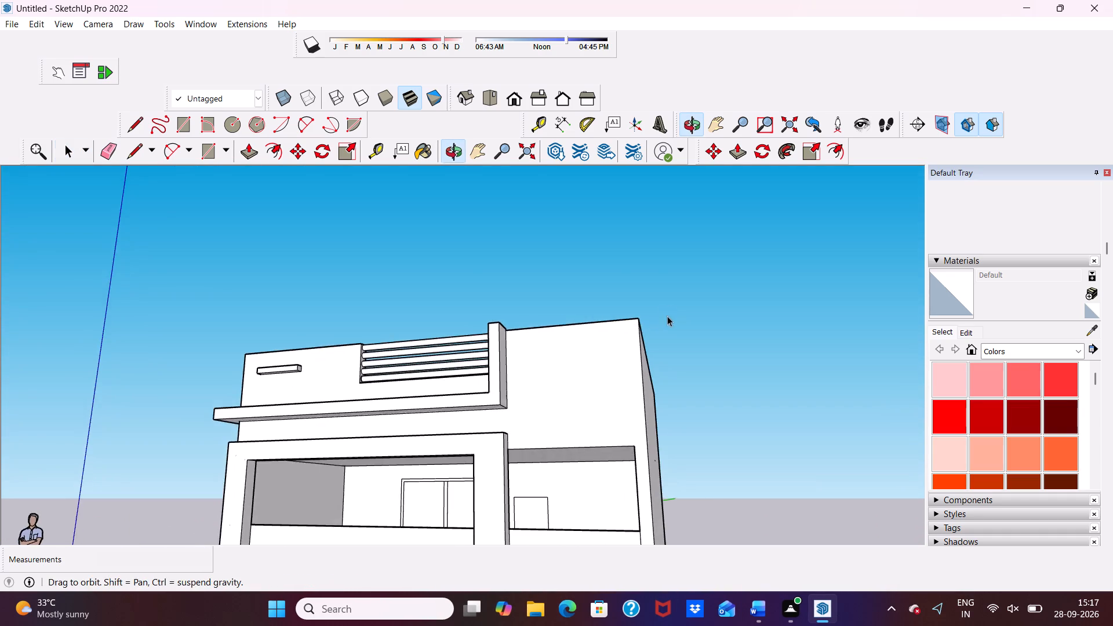
scroll(621, 312, down, 6)
scroll(574, 453, up, 5)
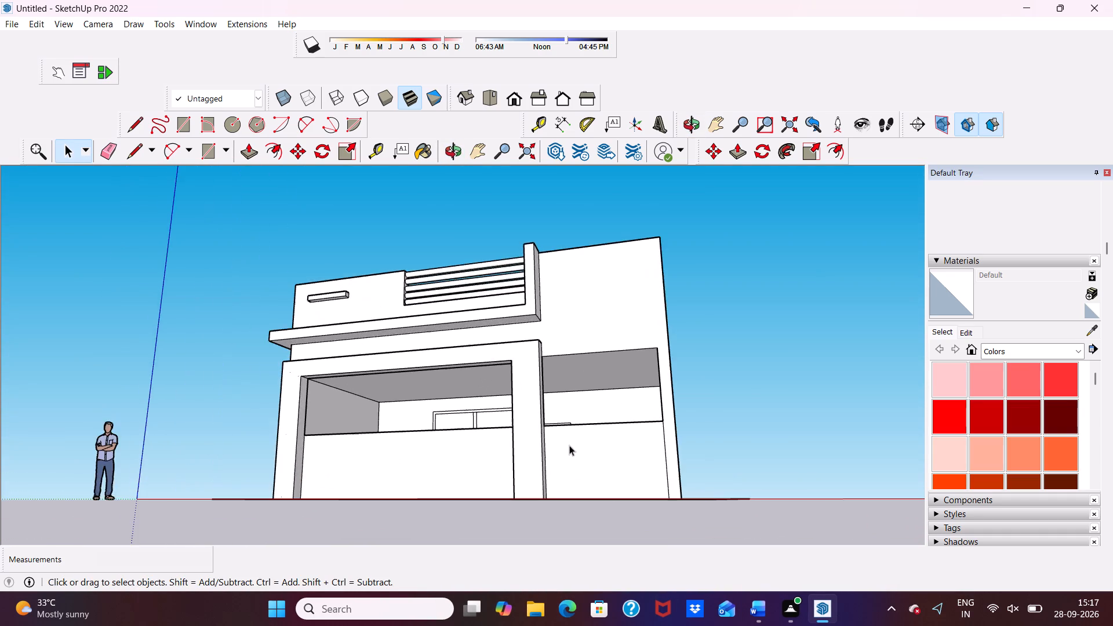
scroll(489, 434, down, 5)
middle_drag(477, 464, 589, 494)
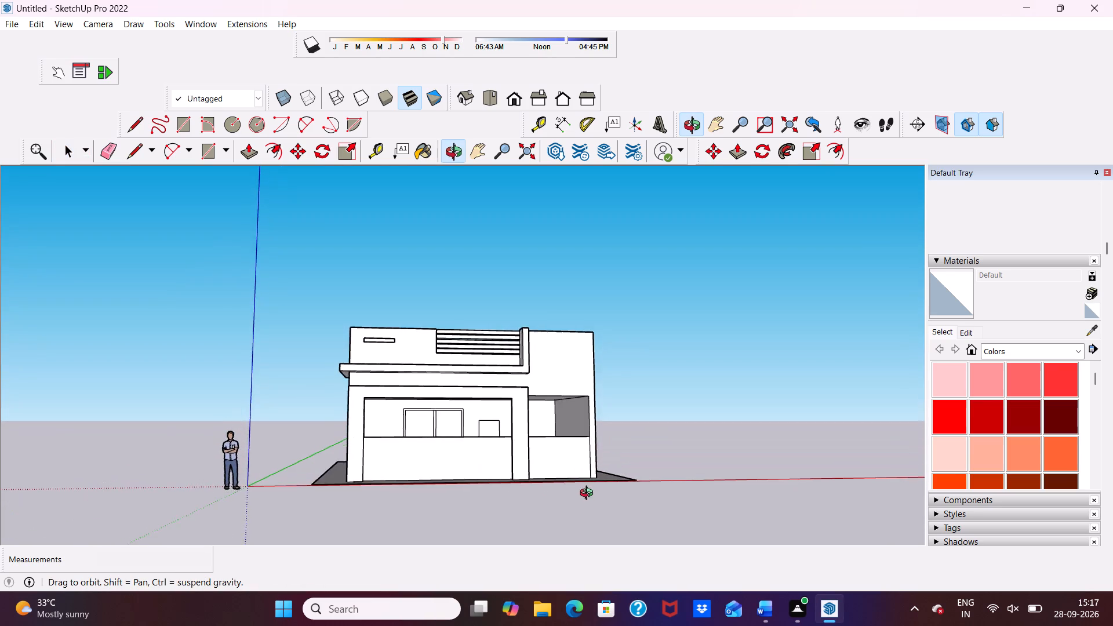
middle_drag(589, 494, 589, 489)
scroll(589, 472, up, 5)
middle_drag(587, 446, 381, 473)
scroll(426, 460, up, 5)
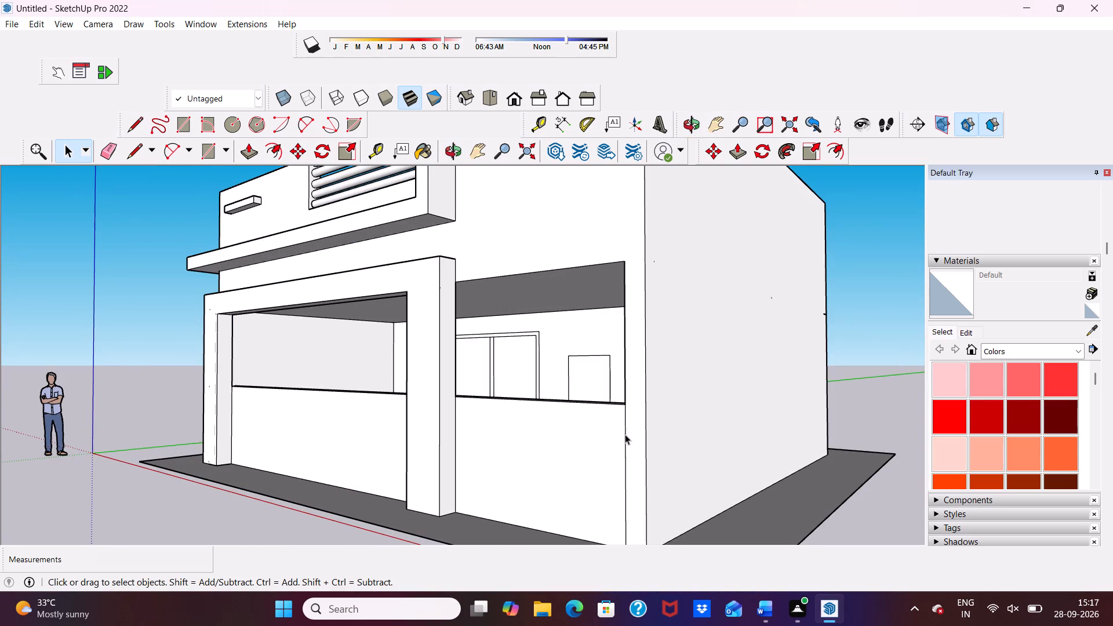
Push/Pull the building's blank side wall face outward by about 3' 6" toward the plinth edge.
scroll(625, 432, down, 4)
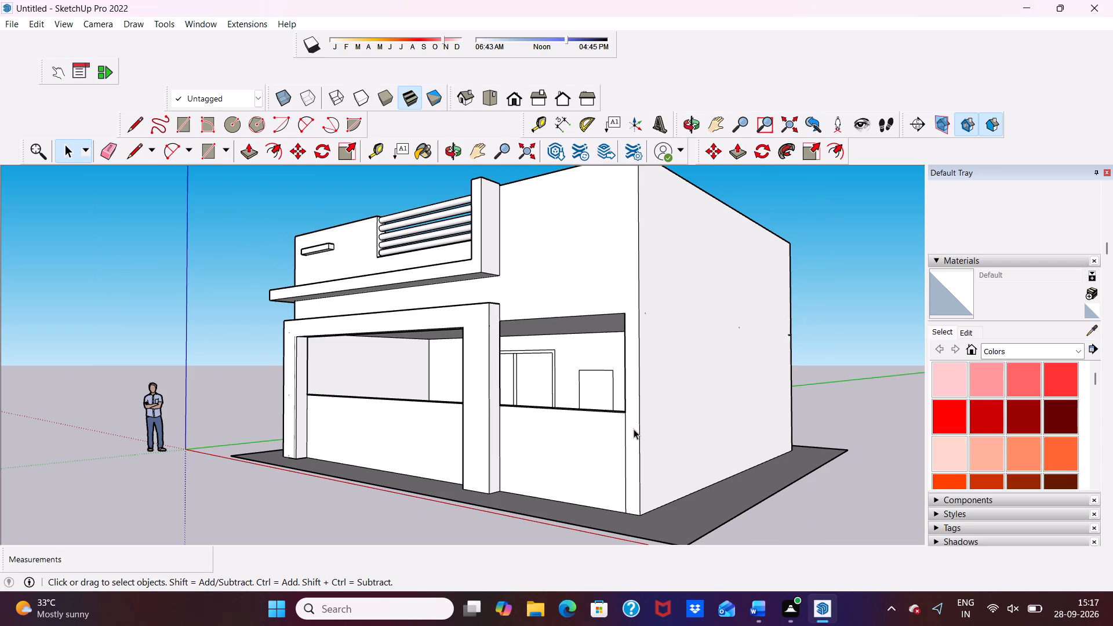
click(661, 424)
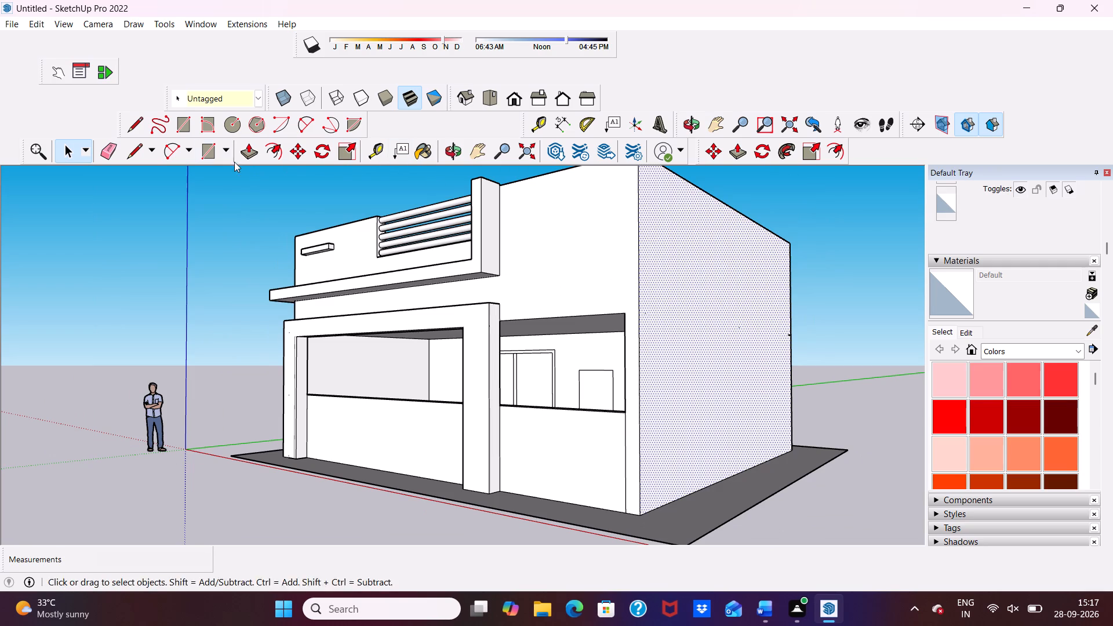
click(249, 147)
drag(671, 297, 739, 325)
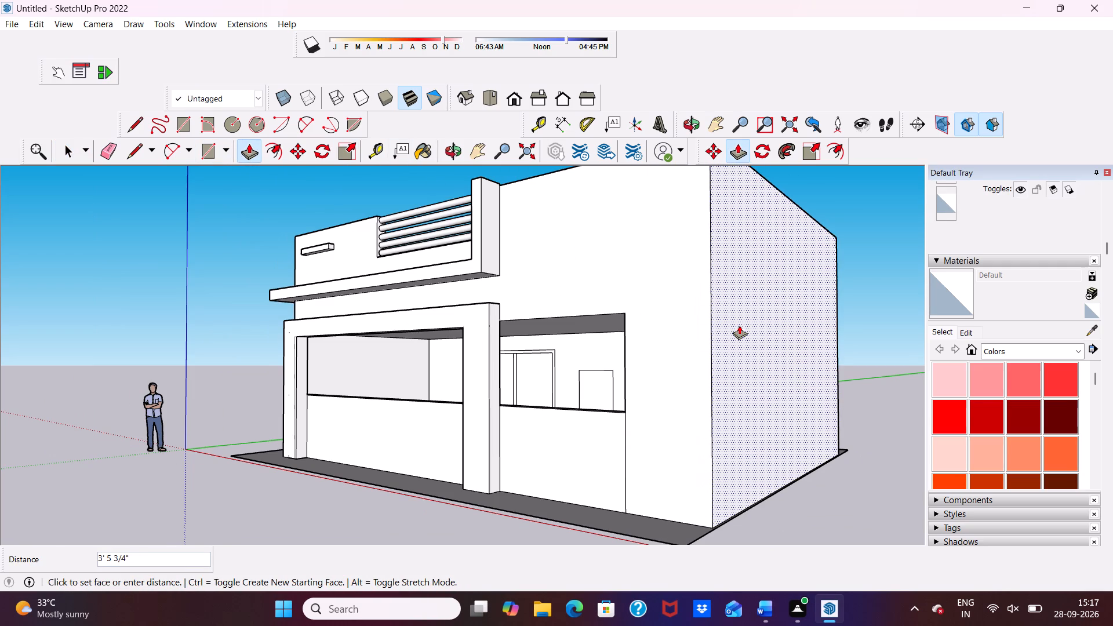
drag(739, 325, 740, 326)
Examine the widened front facade from several angles, checking the openings, frame and extended side.
scroll(700, 324, down, 4)
middle_drag(684, 327, 903, 341)
scroll(670, 362, up, 1)
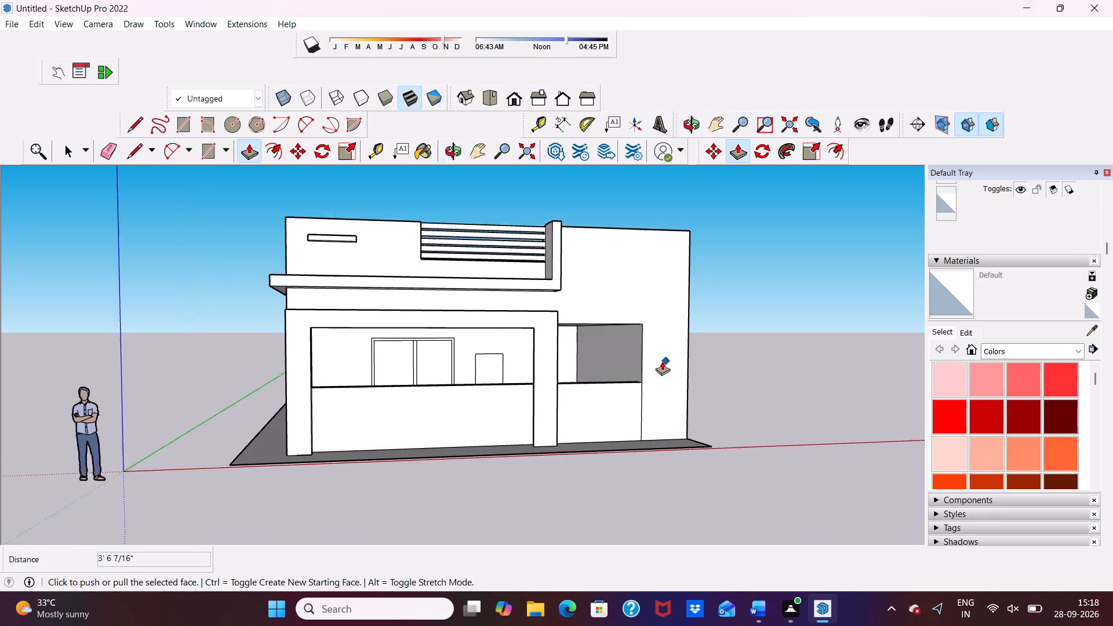
scroll(662, 361, up, 4)
scroll(605, 347, down, 5)
middle_drag(633, 356, 538, 347)
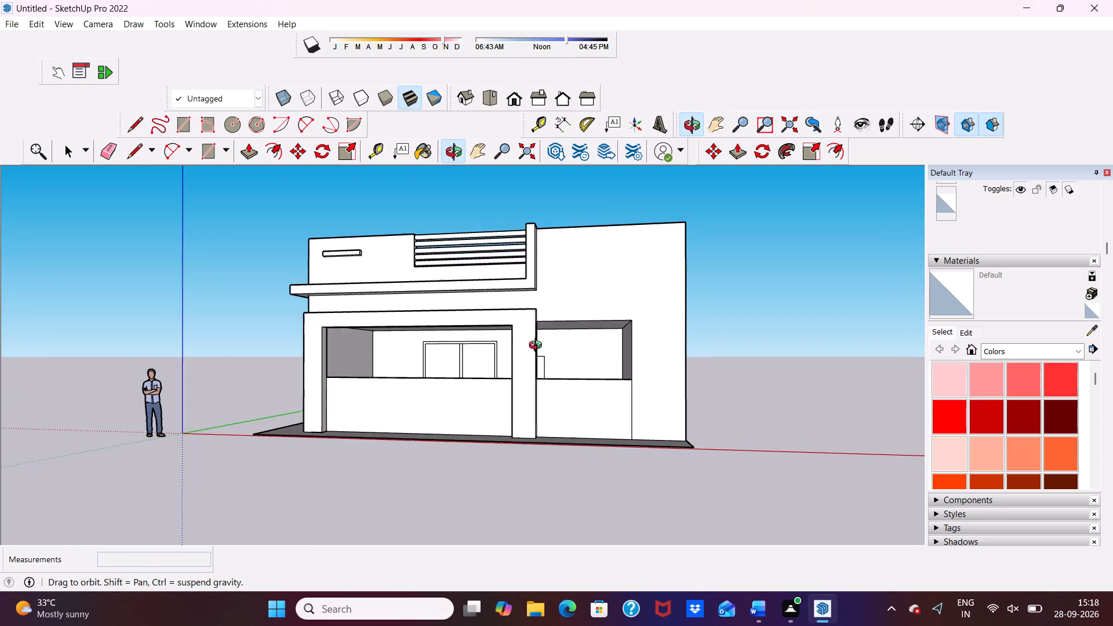
middle_drag(538, 347, 542, 346)
scroll(561, 331, up, 7)
scroll(580, 319, down, 5)
middle_drag(590, 343, 624, 349)
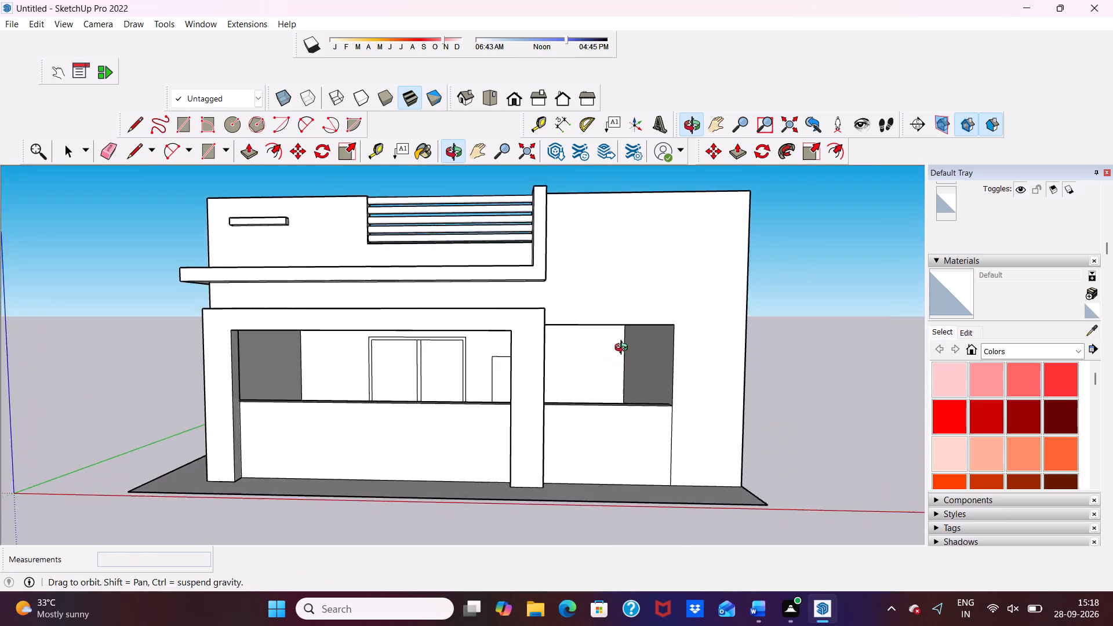
middle_drag(624, 349, 619, 326)
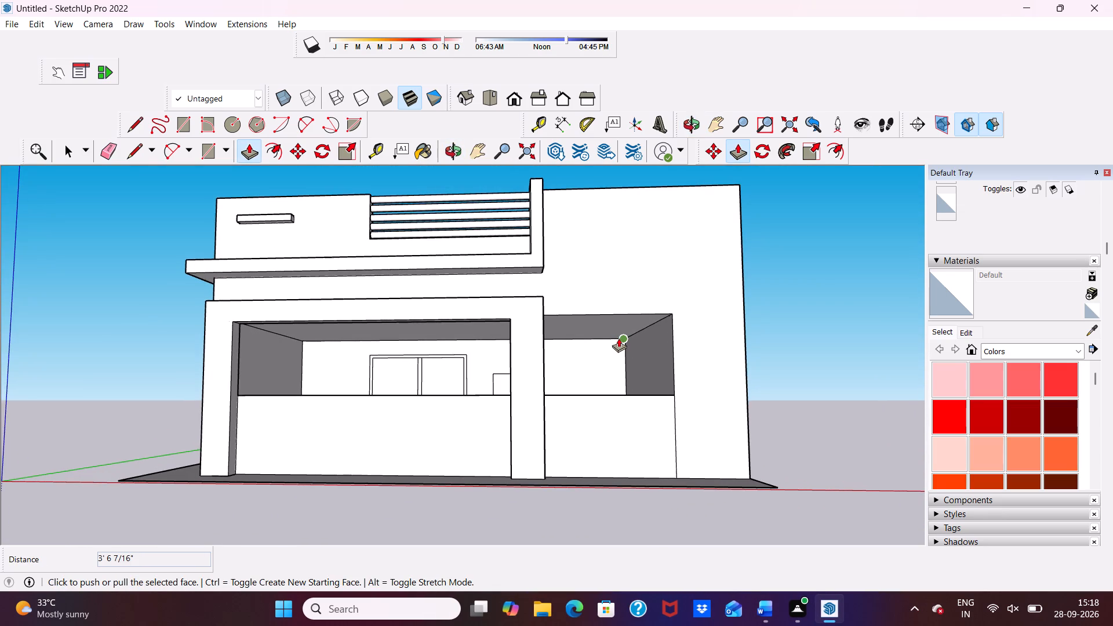
scroll(545, 321, down, 5)
middle_drag(586, 387, 587, 387)
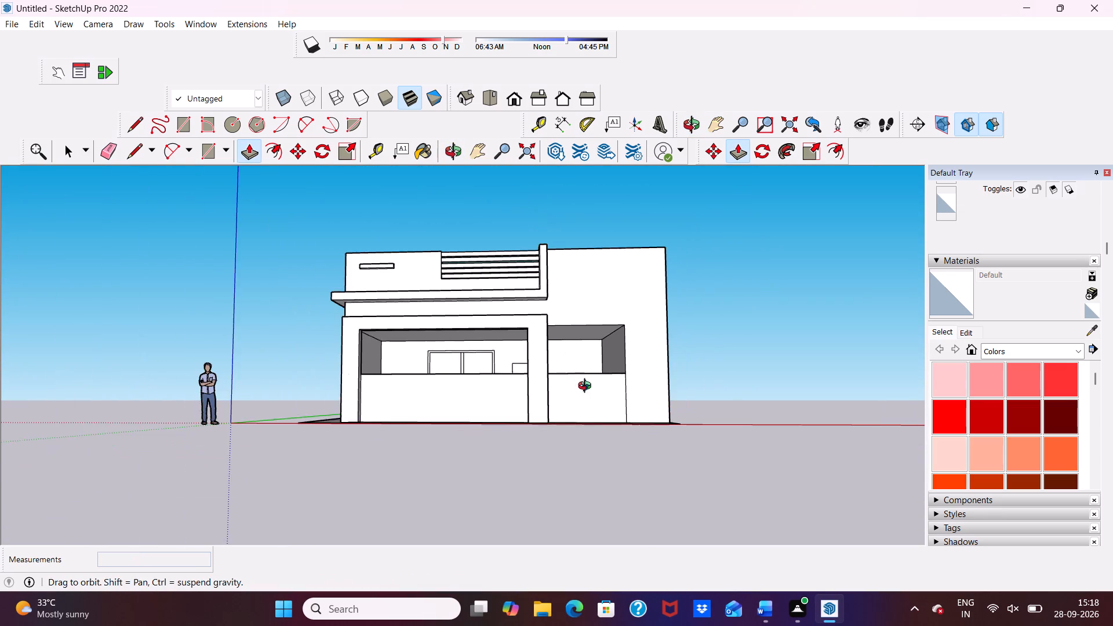
middle_drag(587, 387, 652, 402)
scroll(652, 402, up, 3)
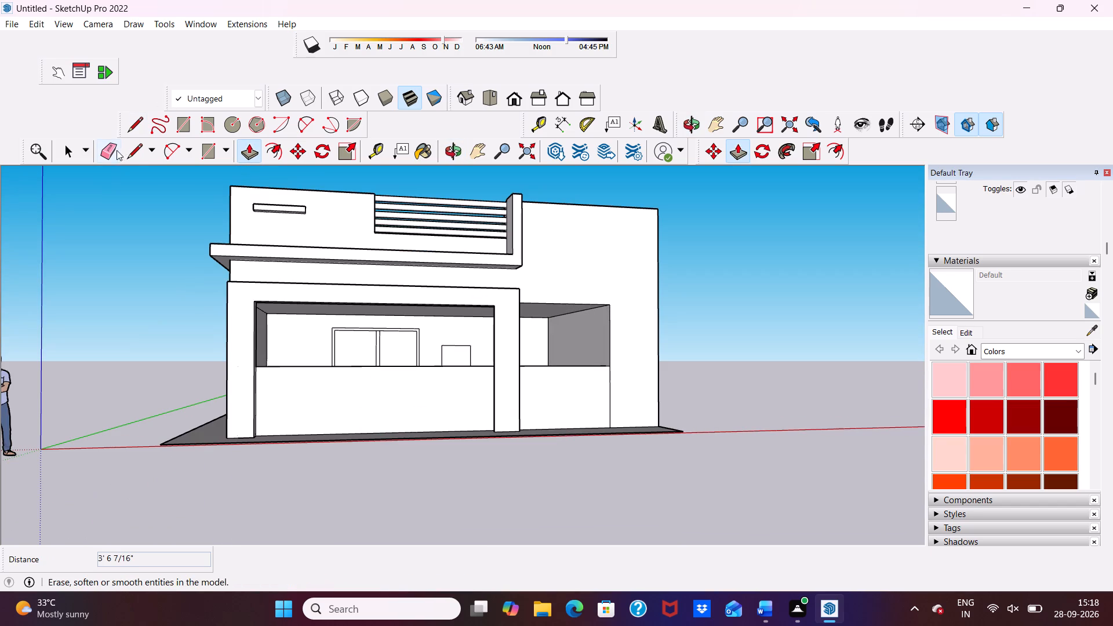
Erase the leftover vertical edge on the front wall running from the side opening's lower corner to the base.
click(108, 152)
scroll(570, 344, up, 4)
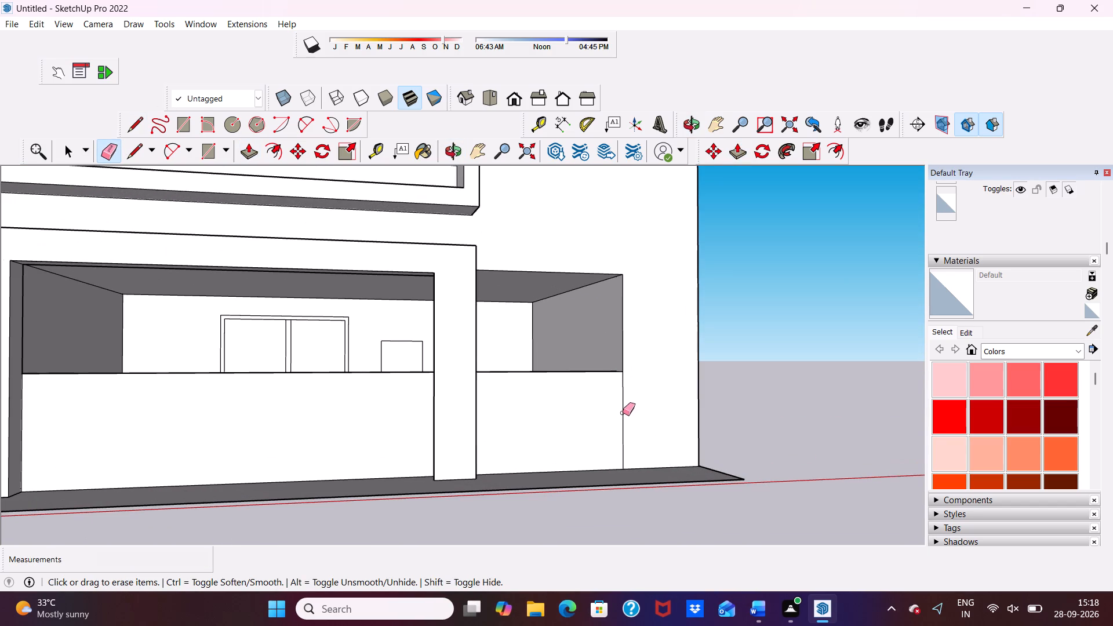
click(624, 413)
scroll(617, 400, down, 2)
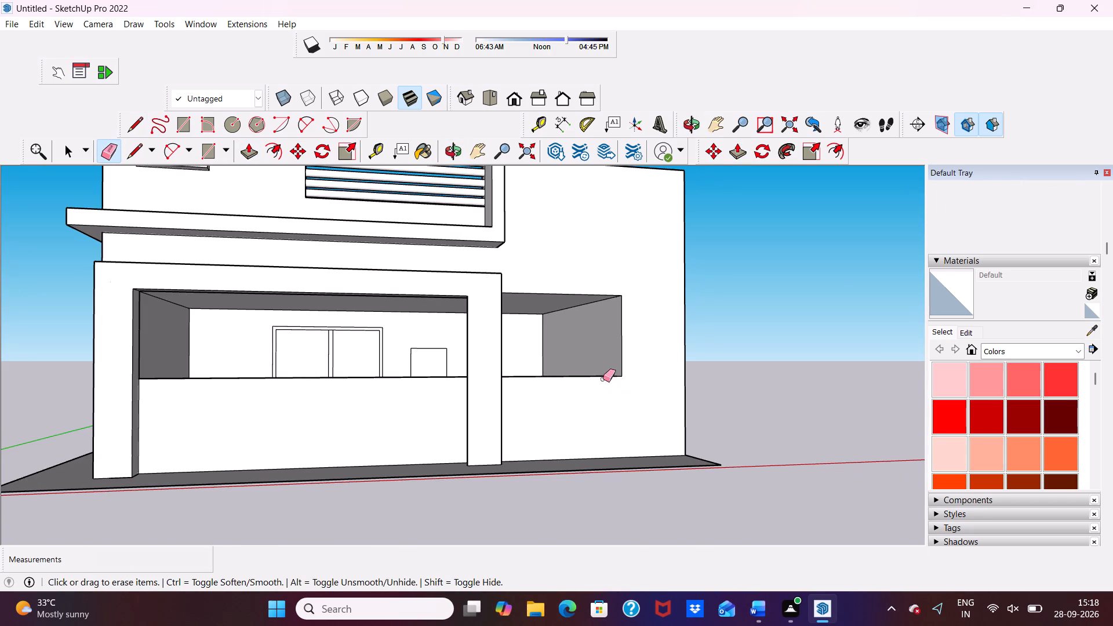
click(584, 386)
key(space)
Draw a vertical rectangle about 12' wide on the front wall, from the frame column's base to above the roofline at the outer corner.
scroll(556, 314, up, 1)
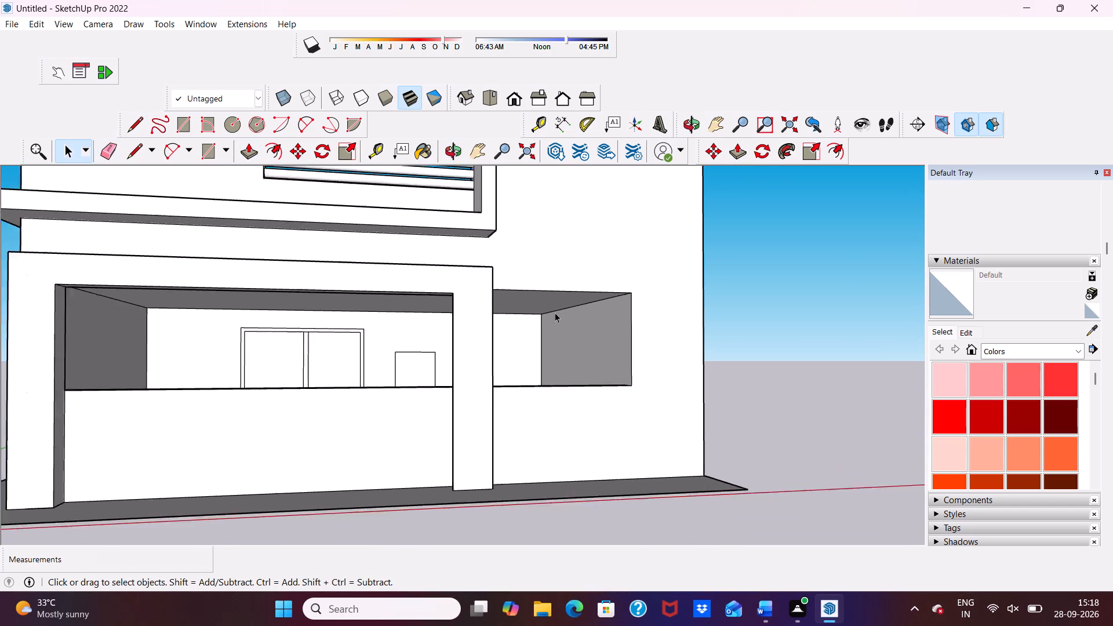
scroll(555, 312, up, 2)
scroll(537, 306, down, 2)
middle_drag(538, 308, 451, 299)
scroll(447, 325, down, 1)
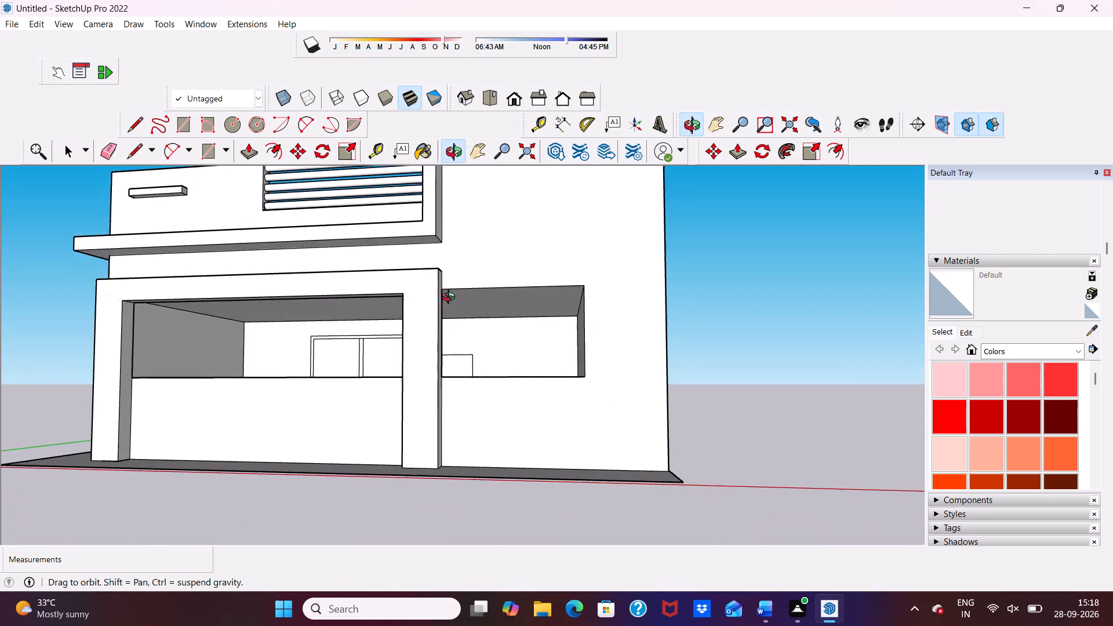
middle_drag(451, 299, 461, 356)
scroll(469, 339, up, 1)
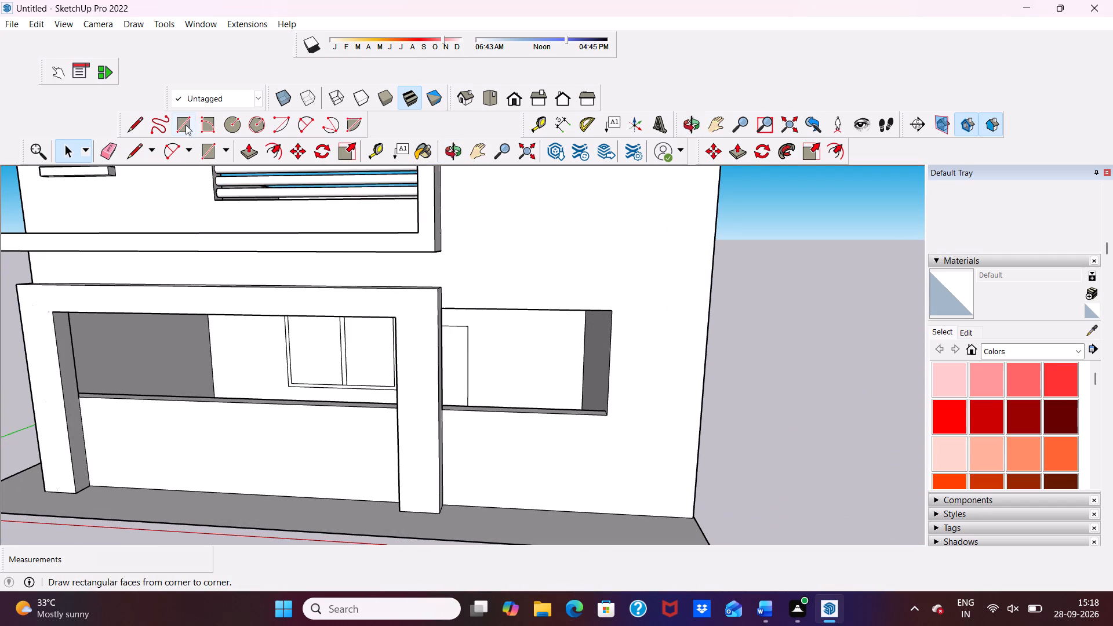
click(189, 122)
scroll(463, 274, down, 4)
middle_drag(536, 407, 443, 384)
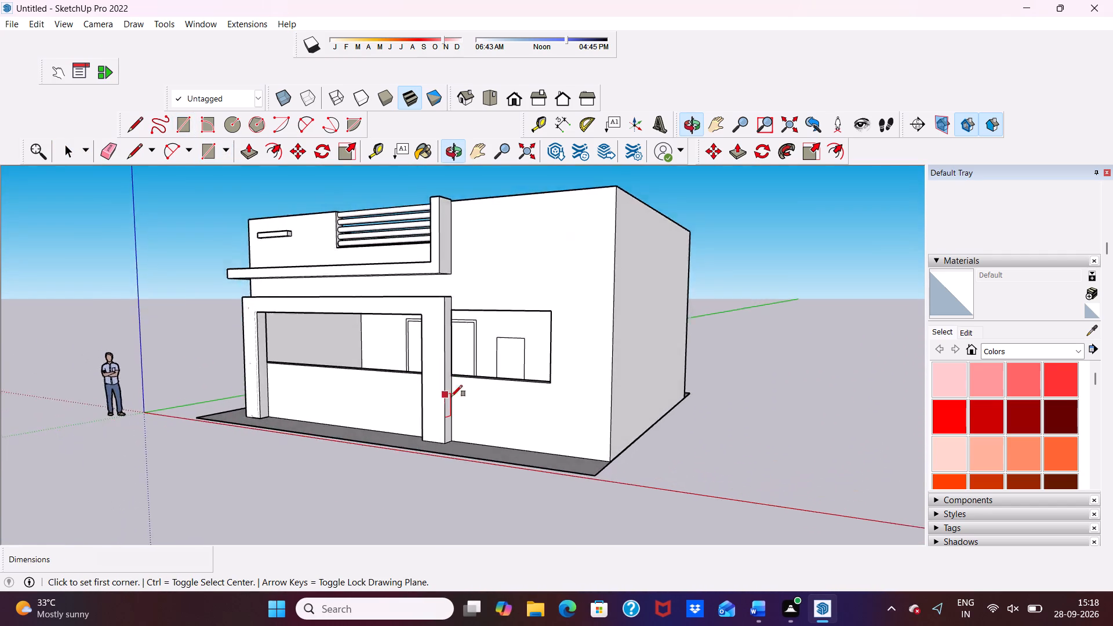
scroll(454, 398, up, 9)
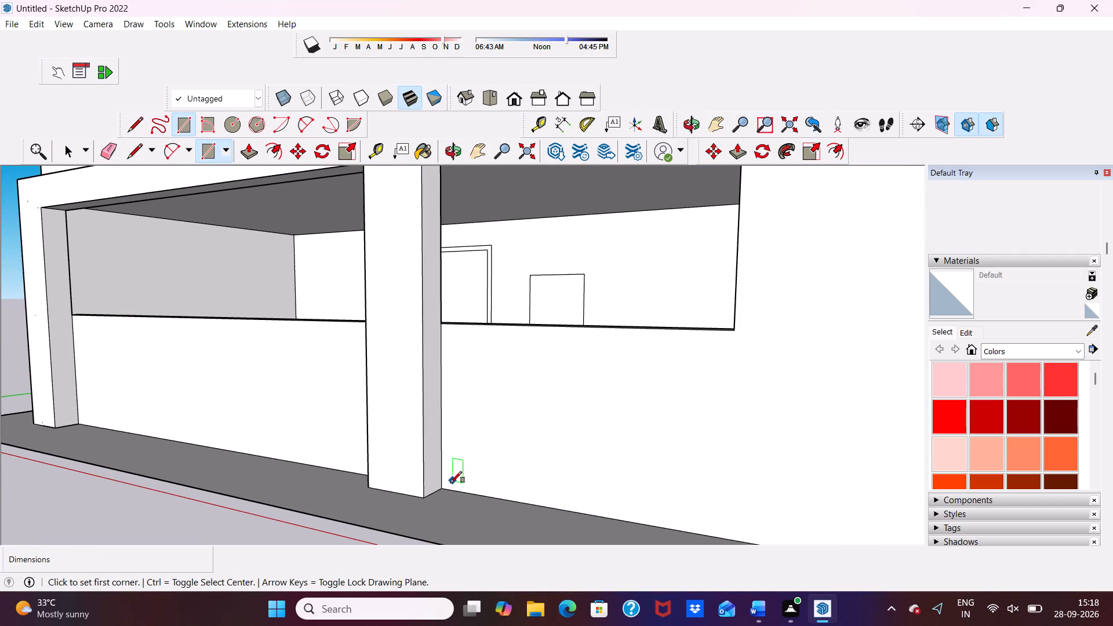
click(442, 488)
scroll(507, 454, down, 5)
scroll(715, 390, up, 1)
scroll(715, 390, down, 6)
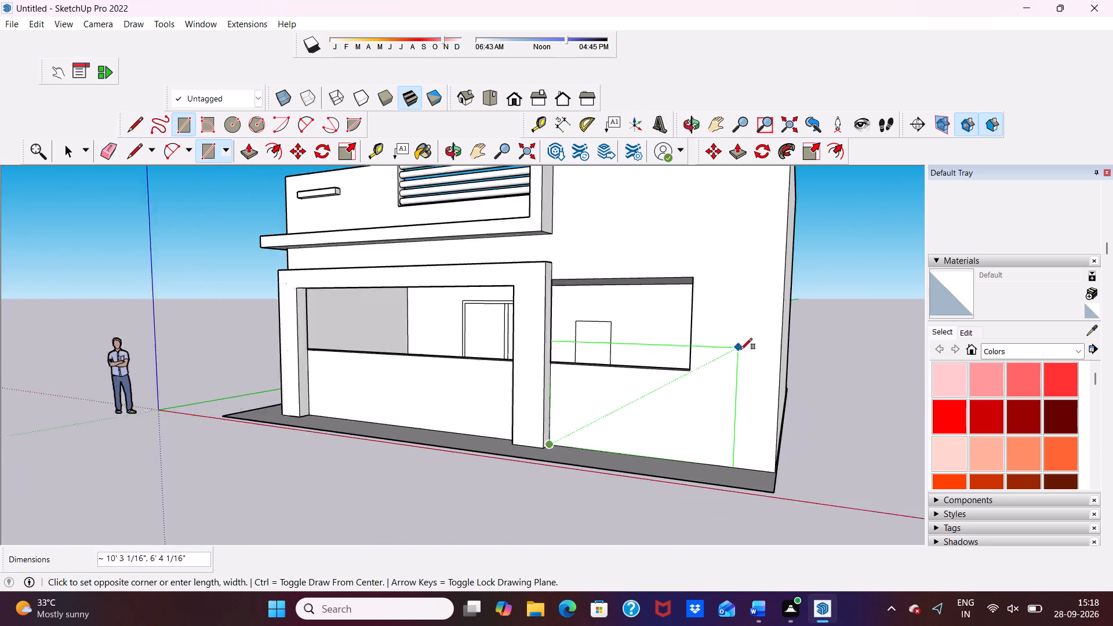
scroll(741, 350, down, 1)
scroll(761, 297, down, 4)
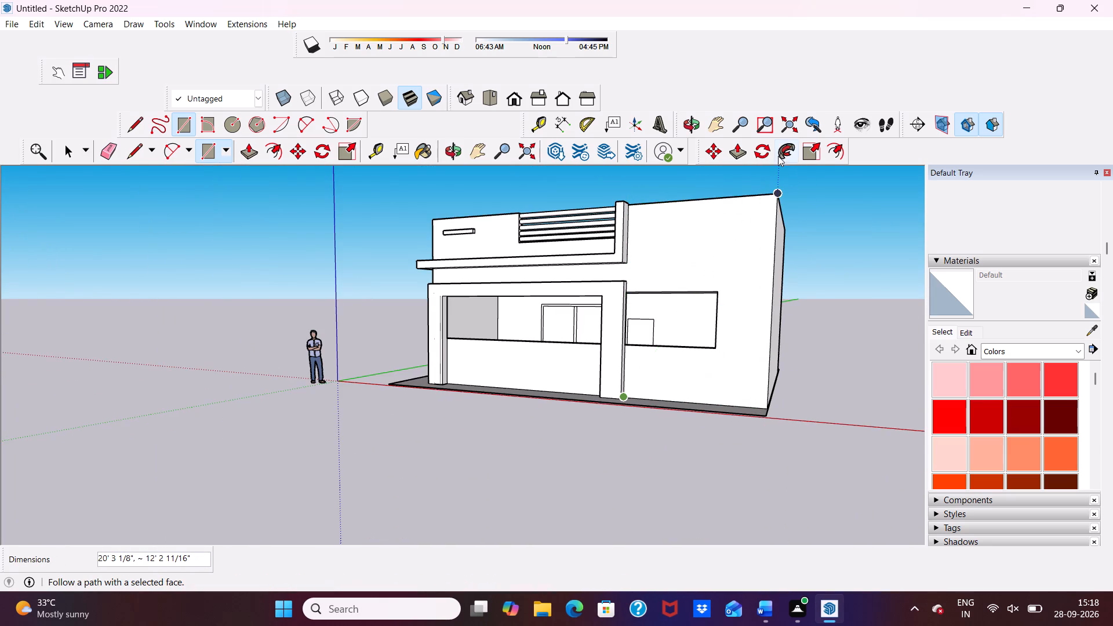
click(771, 174)
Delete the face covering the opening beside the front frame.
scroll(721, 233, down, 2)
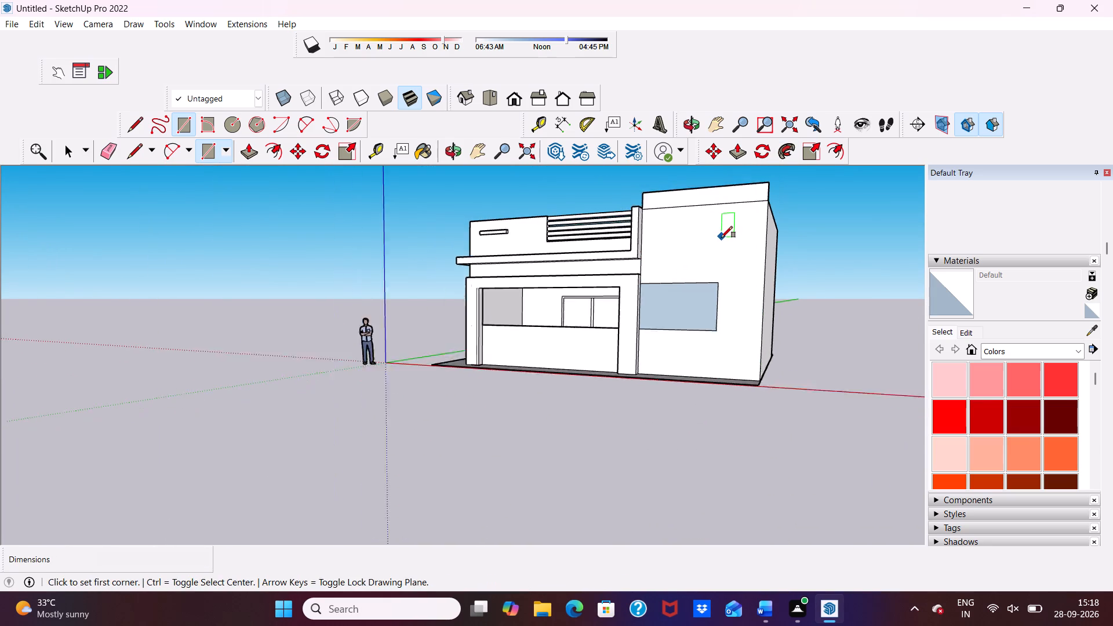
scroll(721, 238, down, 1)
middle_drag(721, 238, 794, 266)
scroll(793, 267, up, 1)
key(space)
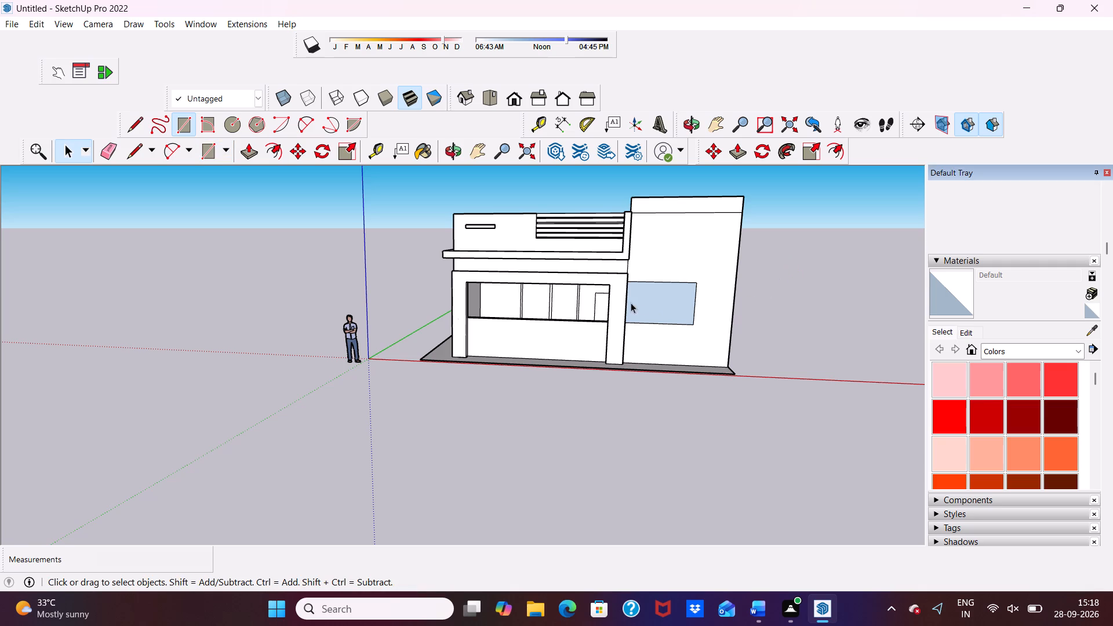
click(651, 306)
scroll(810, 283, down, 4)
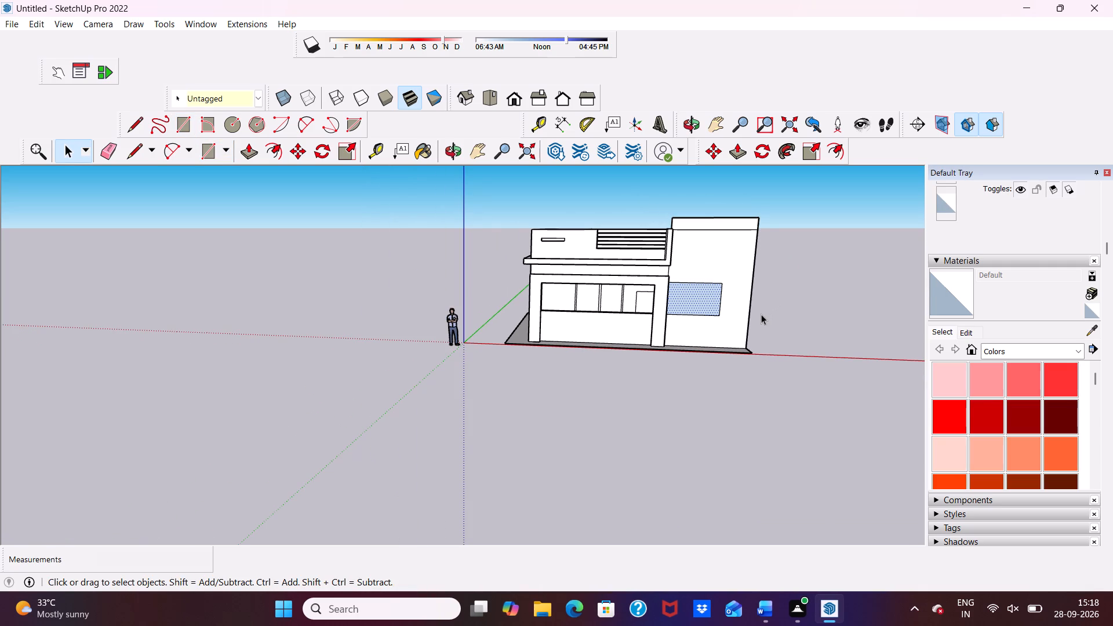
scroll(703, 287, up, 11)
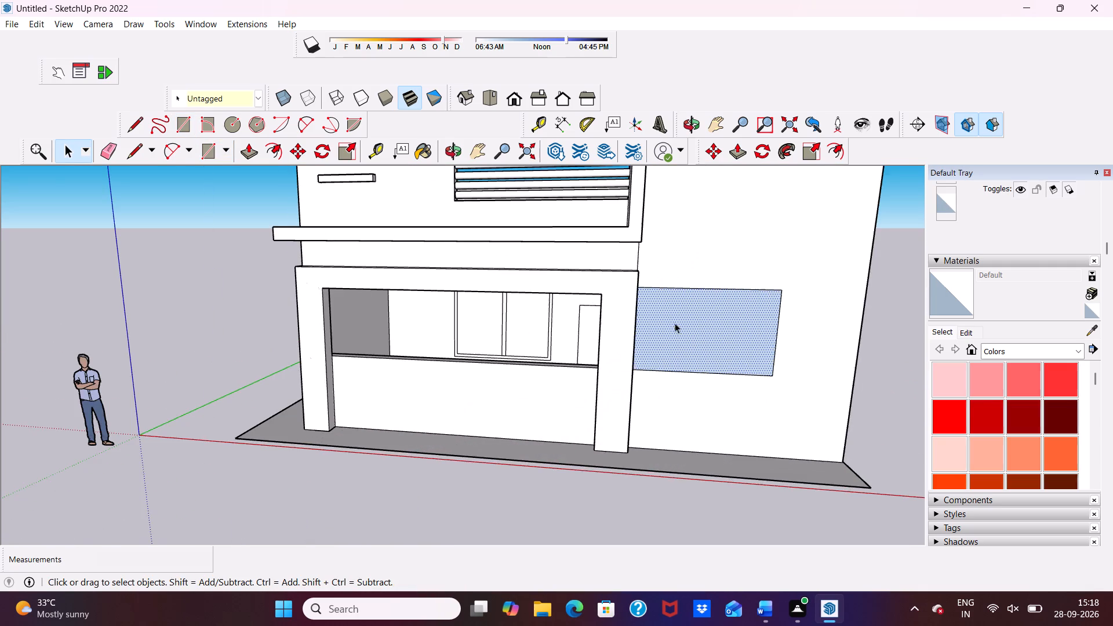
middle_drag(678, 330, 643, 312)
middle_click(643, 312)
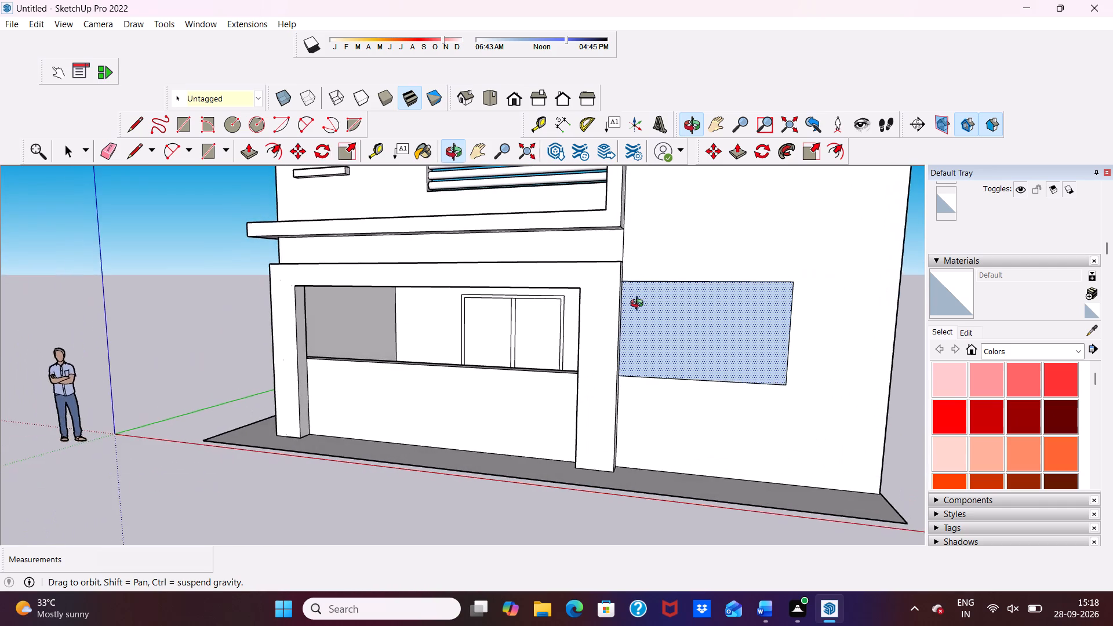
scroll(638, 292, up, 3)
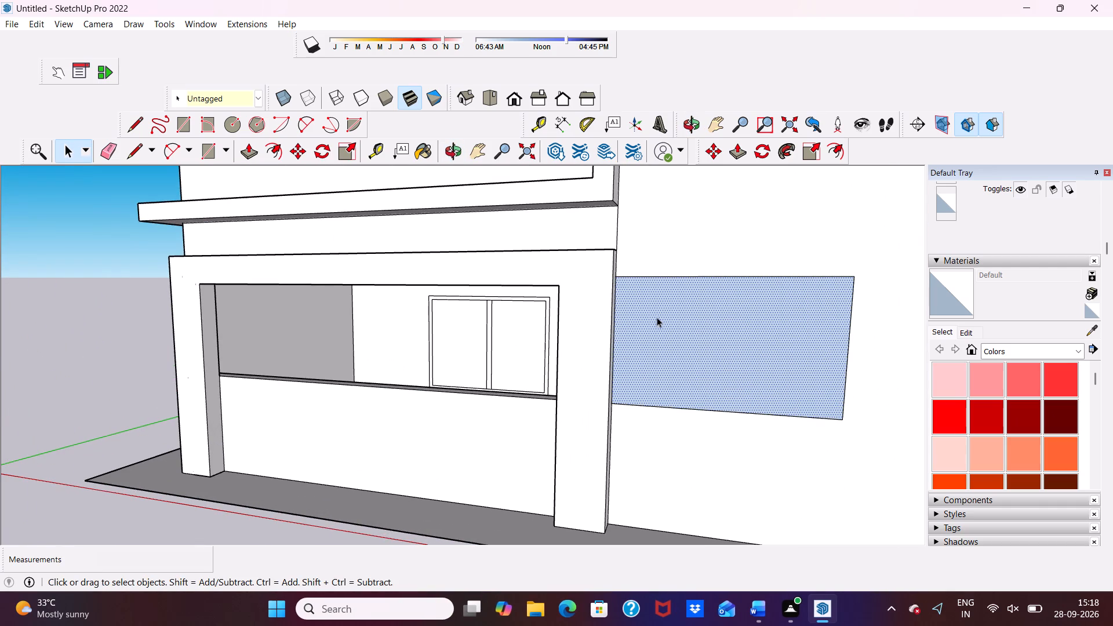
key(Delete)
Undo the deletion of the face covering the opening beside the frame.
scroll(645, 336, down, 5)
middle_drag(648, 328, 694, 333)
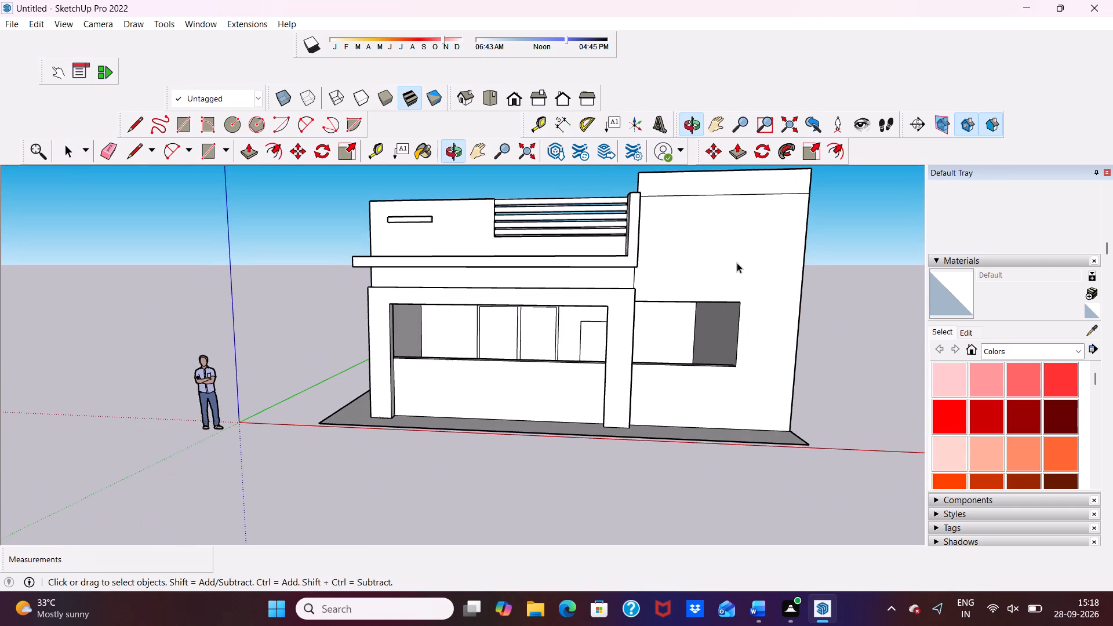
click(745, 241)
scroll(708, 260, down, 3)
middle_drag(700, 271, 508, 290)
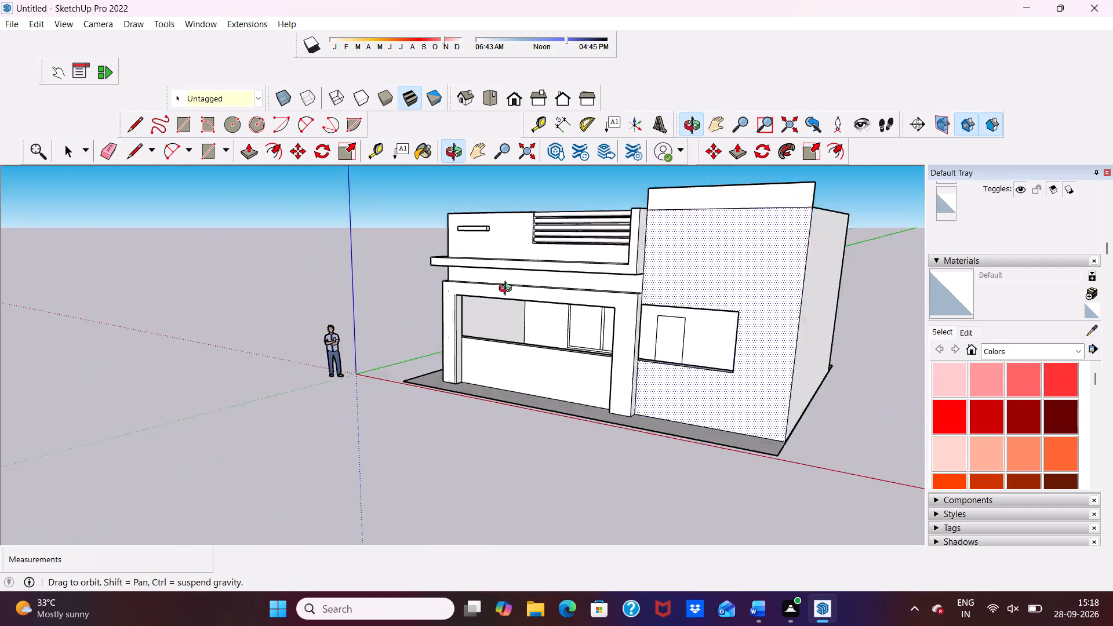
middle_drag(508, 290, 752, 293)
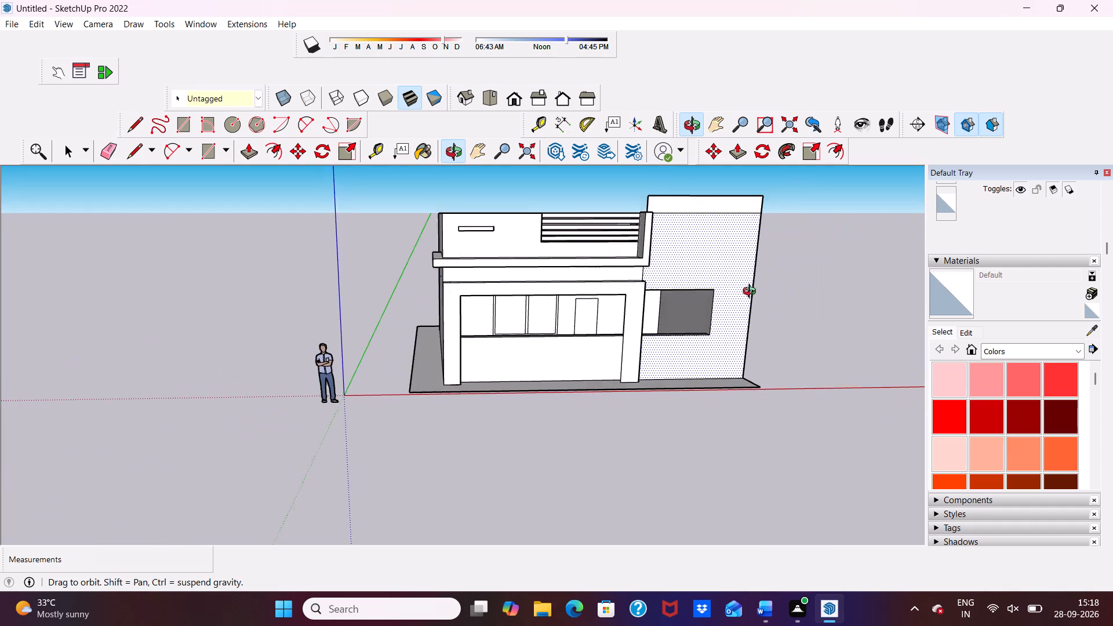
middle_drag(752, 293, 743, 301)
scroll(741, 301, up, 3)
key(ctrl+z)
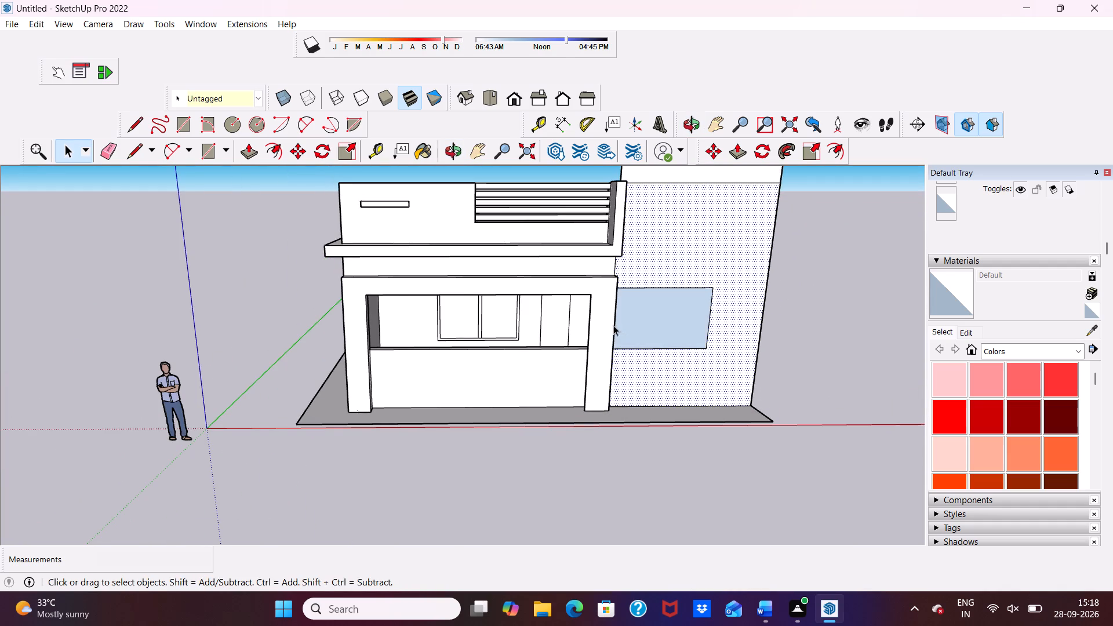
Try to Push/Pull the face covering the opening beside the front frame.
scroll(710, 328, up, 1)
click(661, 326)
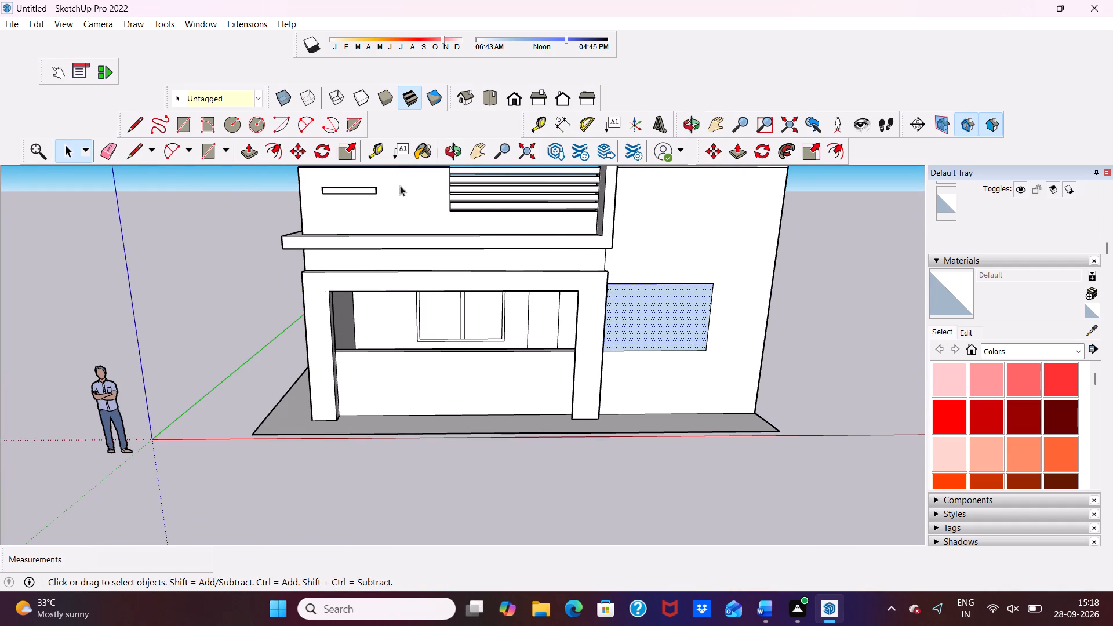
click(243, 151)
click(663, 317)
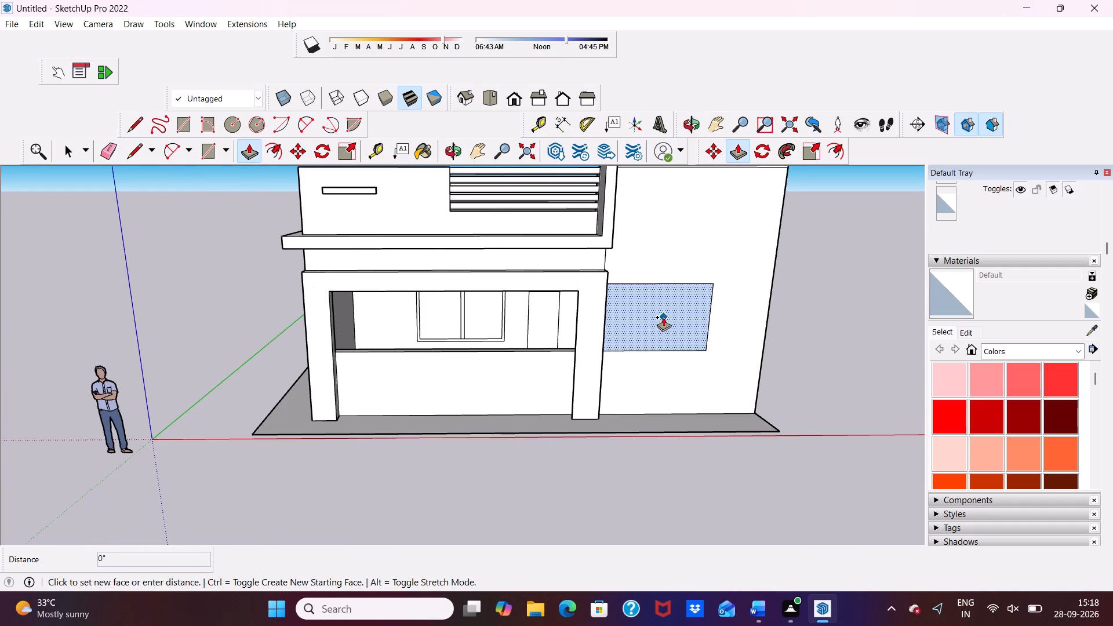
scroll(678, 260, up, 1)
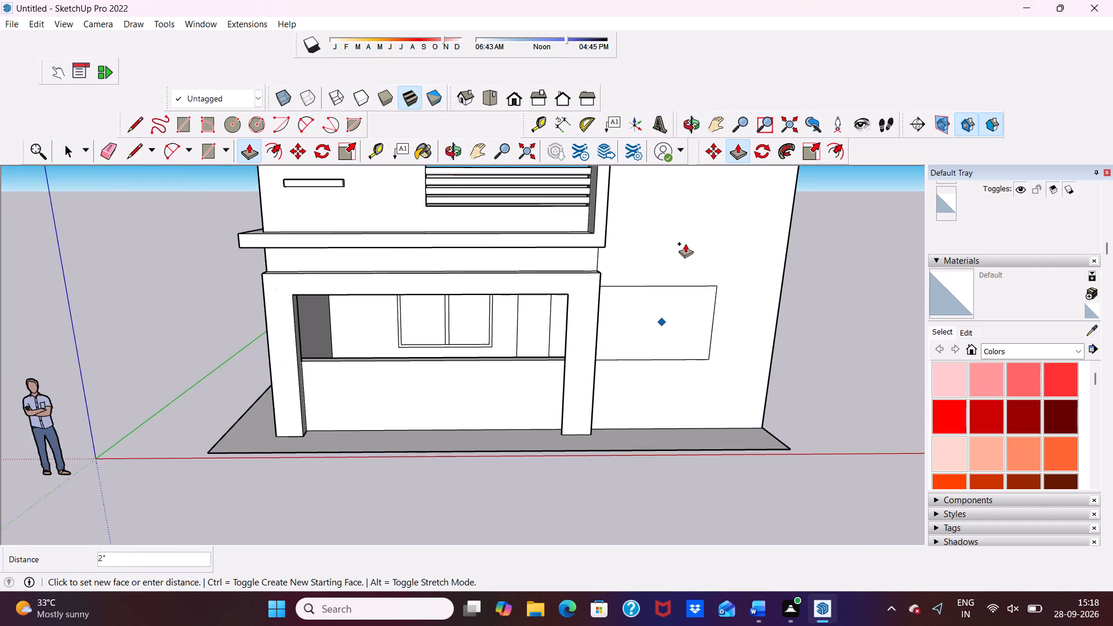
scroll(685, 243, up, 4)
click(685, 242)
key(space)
Push/Pull the wall face around the opening beside the front frame outward by 6".
scroll(493, 256, up, 1)
scroll(213, 183, down, 2)
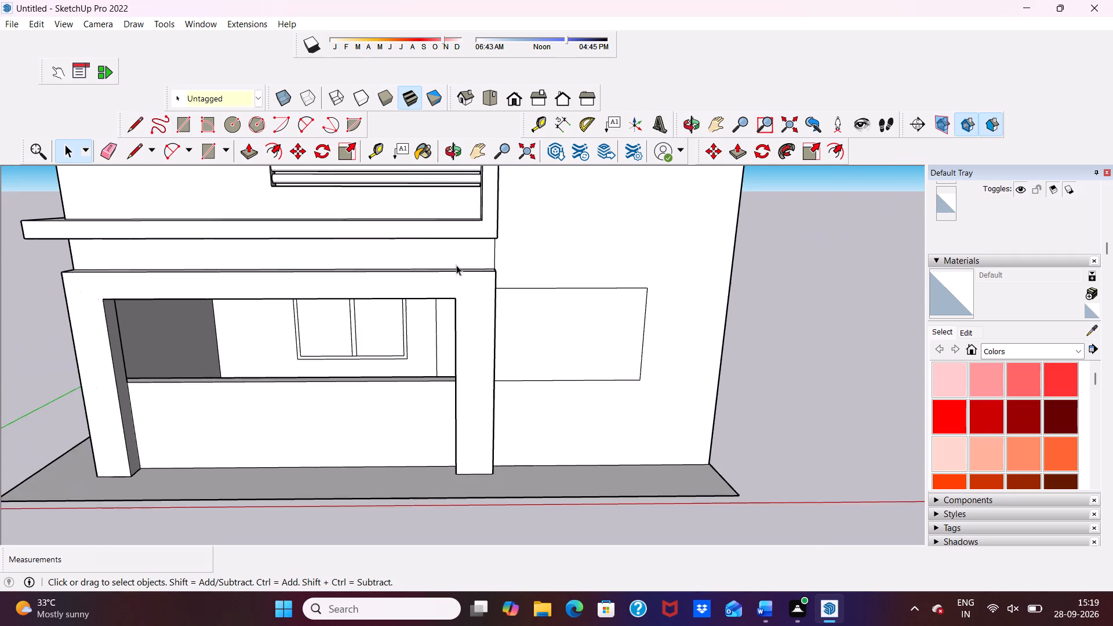
scroll(456, 265, down, 7)
middle_drag(688, 290, 662, 304)
click(639, 216)
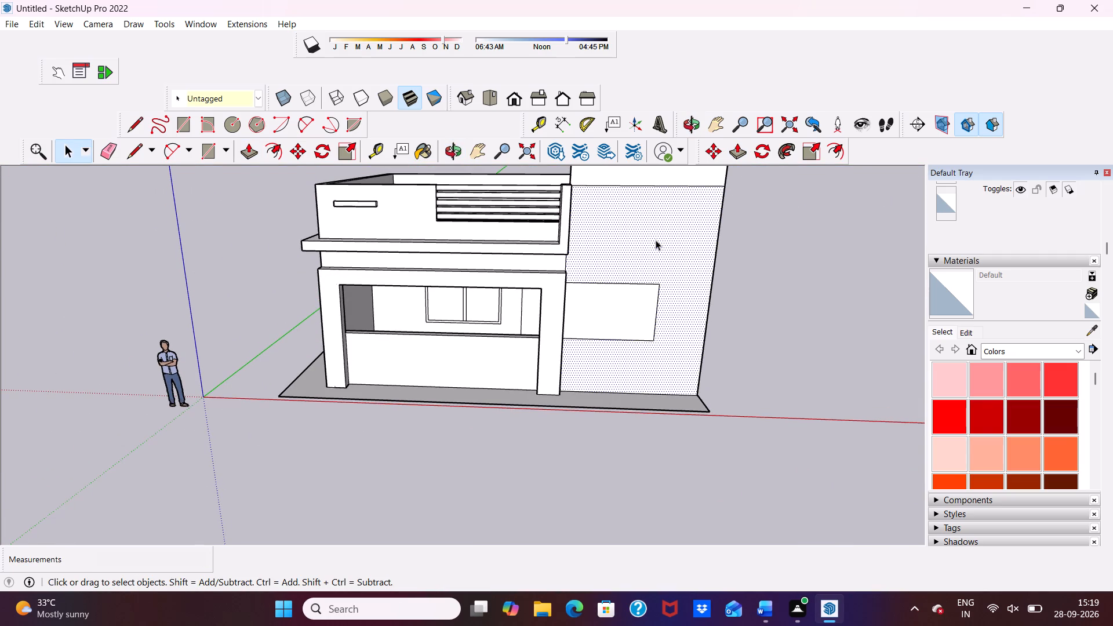
key(9)
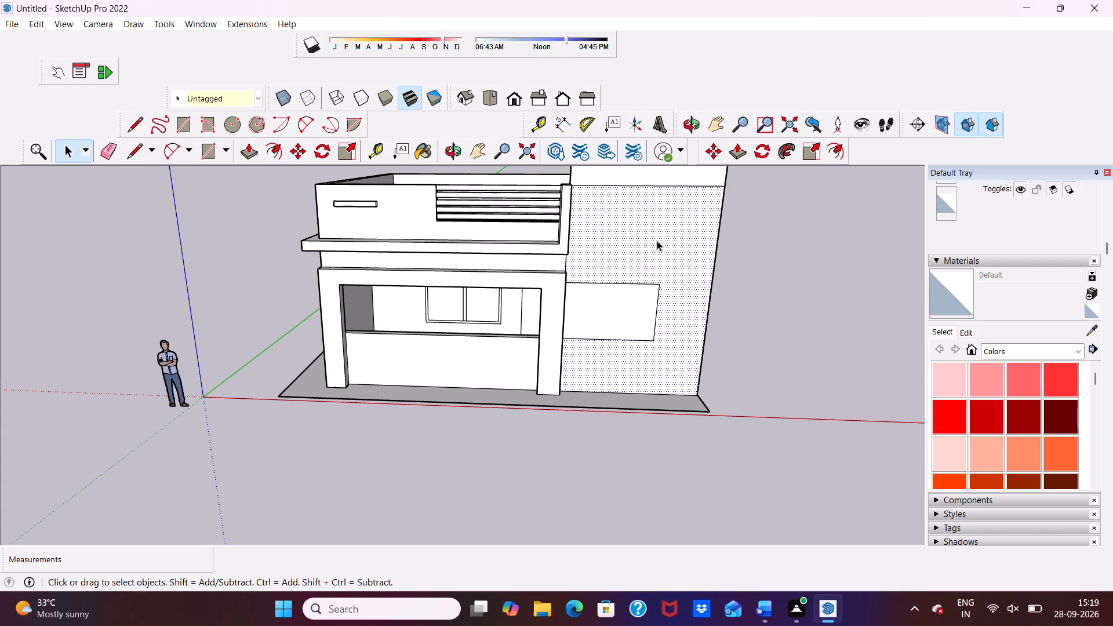
click(252, 151)
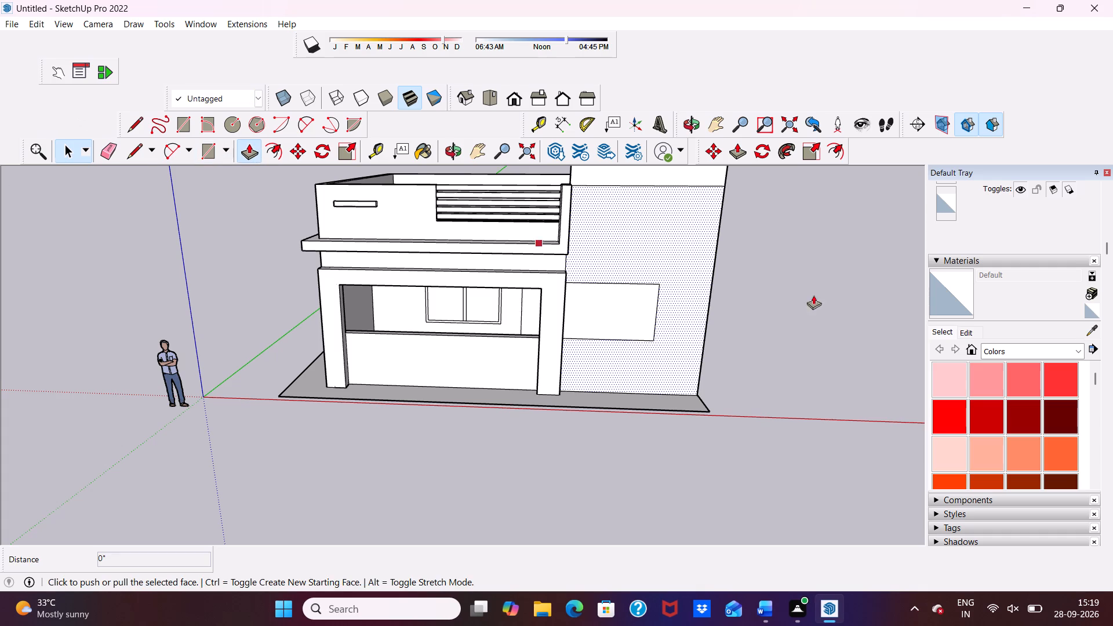
scroll(641, 240, up, 3)
click(641, 236)
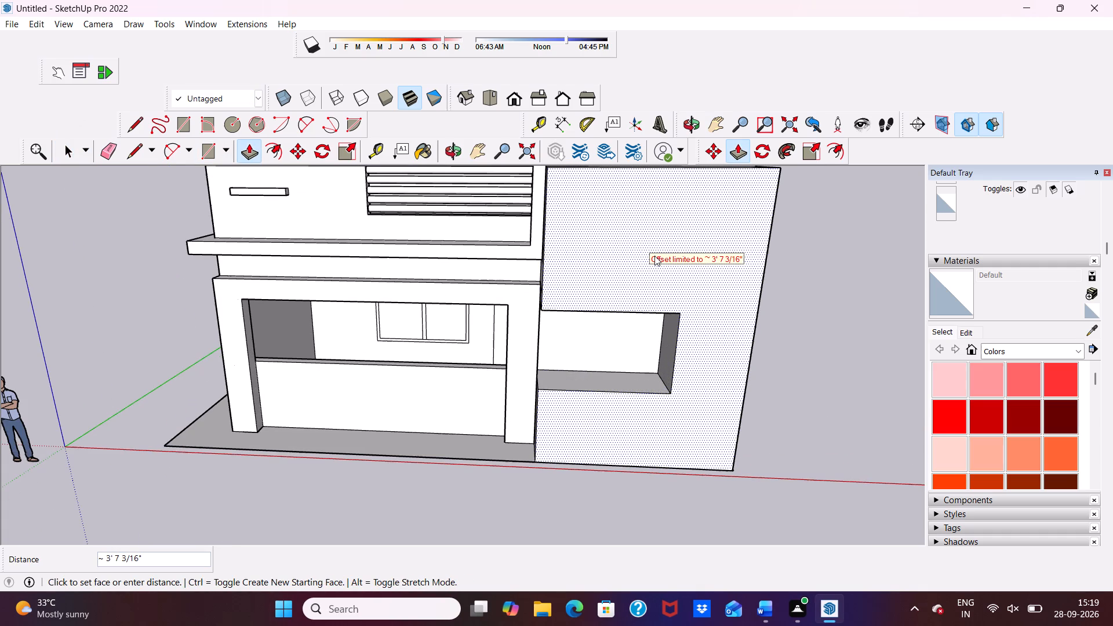
key(6)
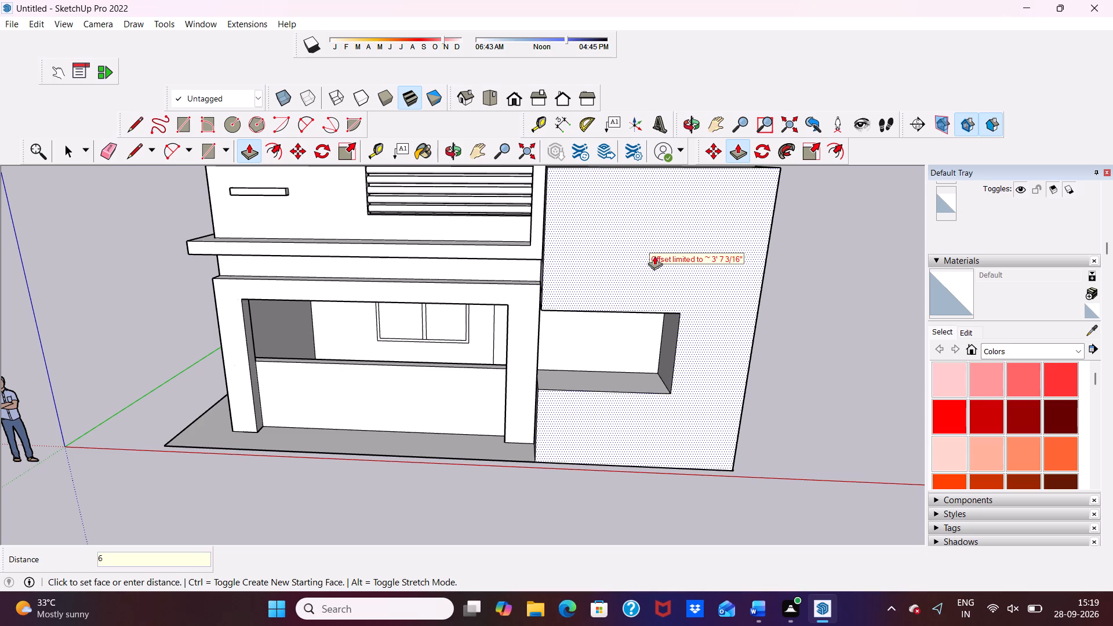
key(shift+quotedbl)
key(Return)
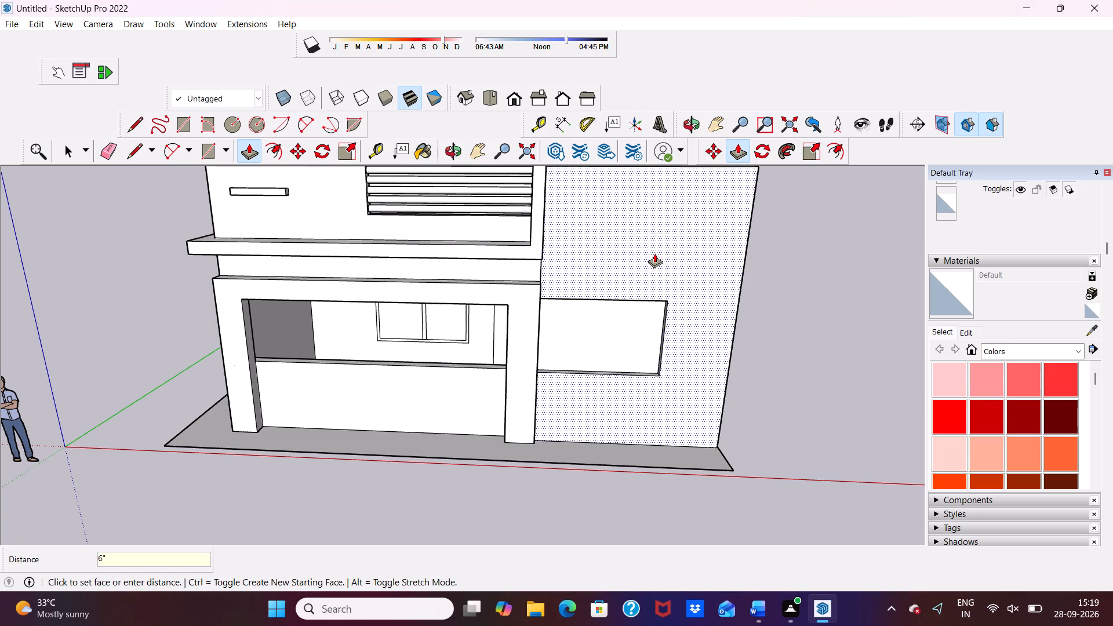
Push/Pull the recessed opening's outer side face across to the frame column to fill the recess flush with the wall panel.
scroll(656, 260, up, 4)
middle_drag(609, 295, 739, 286)
scroll(679, 337, up, 10)
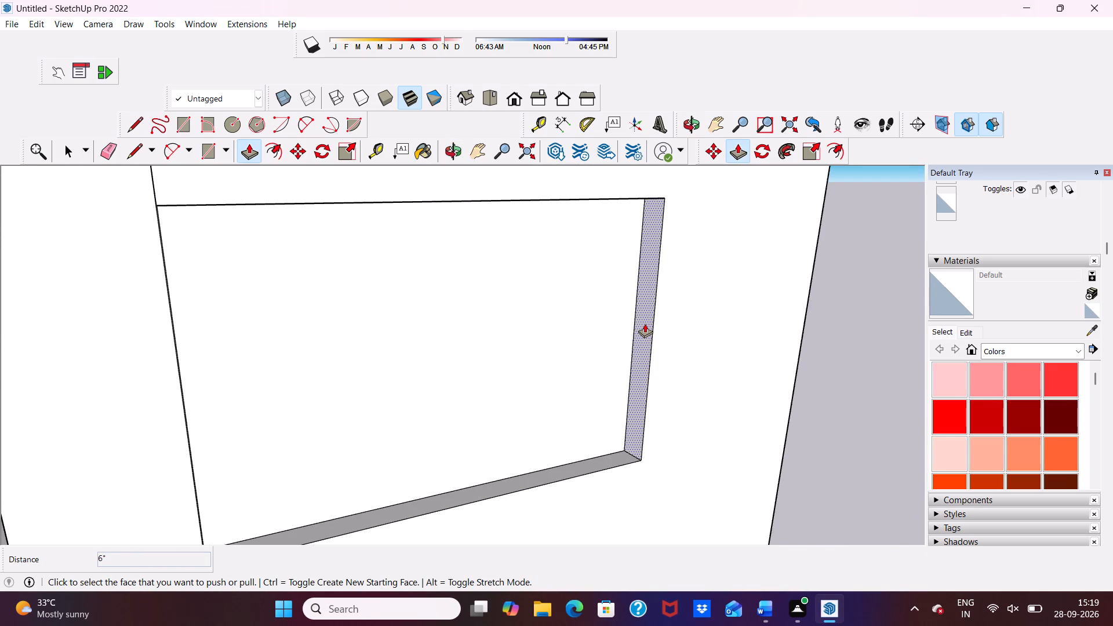
drag(645, 323, 184, 385)
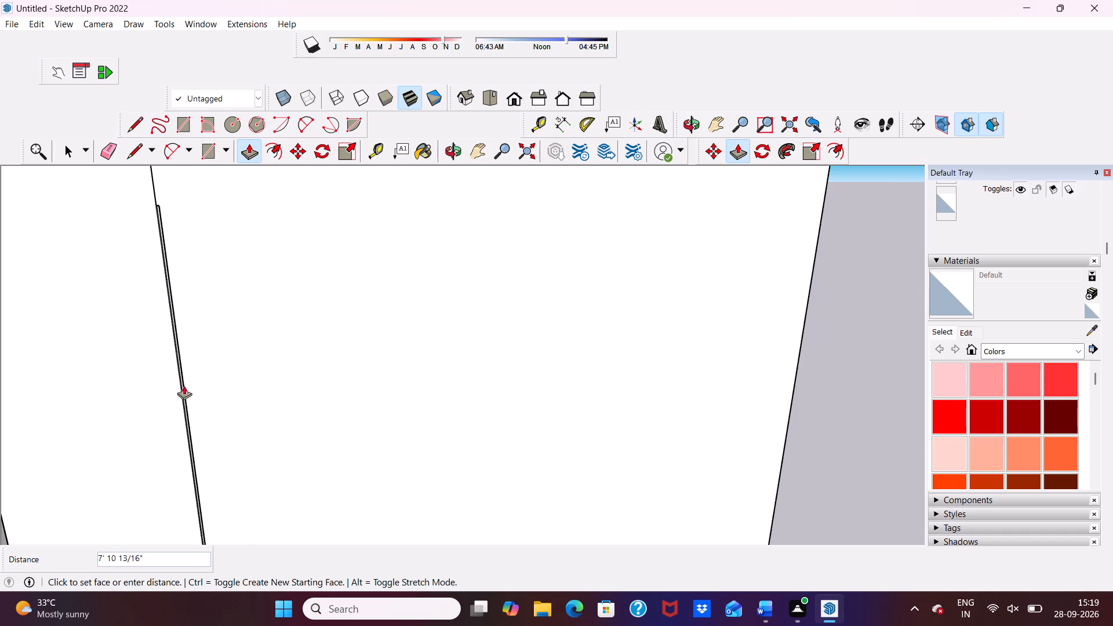
drag(184, 385, 172, 388)
Examine the junction between the front frame column, the band above it and the filled wall panel.
scroll(175, 378, down, 5)
middle_drag(408, 390, 70, 340)
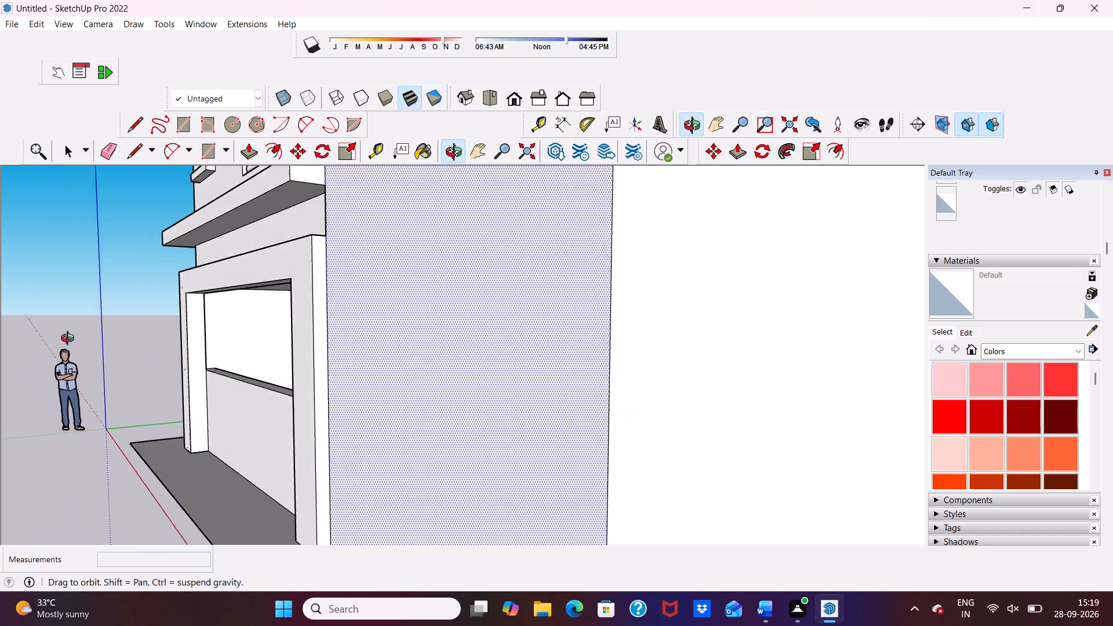
middle_drag(70, 340, 118, 346)
scroll(118, 346, up, 5)
scroll(121, 345, down, 5)
middle_drag(329, 376, 370, 370)
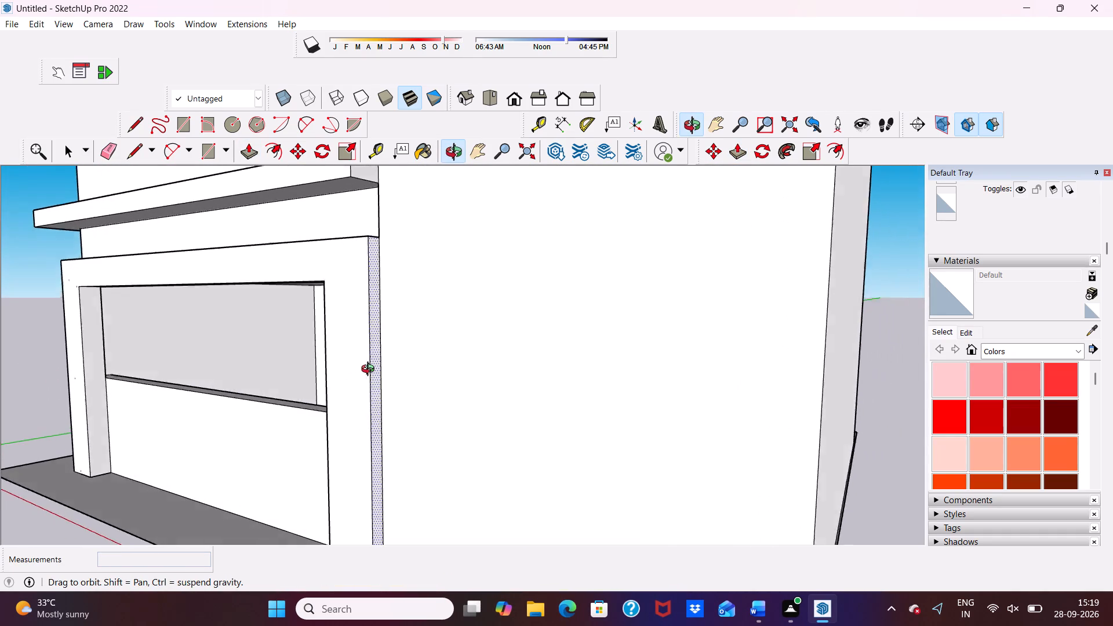
middle_drag(370, 370, 373, 367)
scroll(373, 367, up, 5)
scroll(427, 342, down, 8)
scroll(464, 400, up, 1)
key(space)
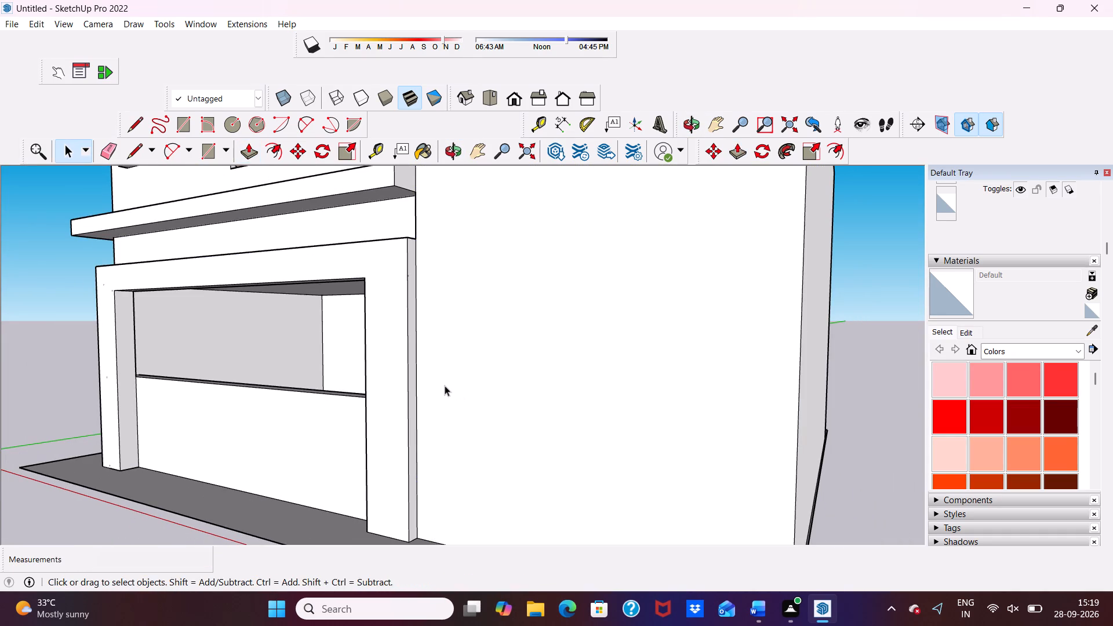
middle_drag(446, 388, 492, 386)
scroll(435, 321, up, 5)
scroll(441, 286, down, 4)
middle_drag(456, 312, 508, 450)
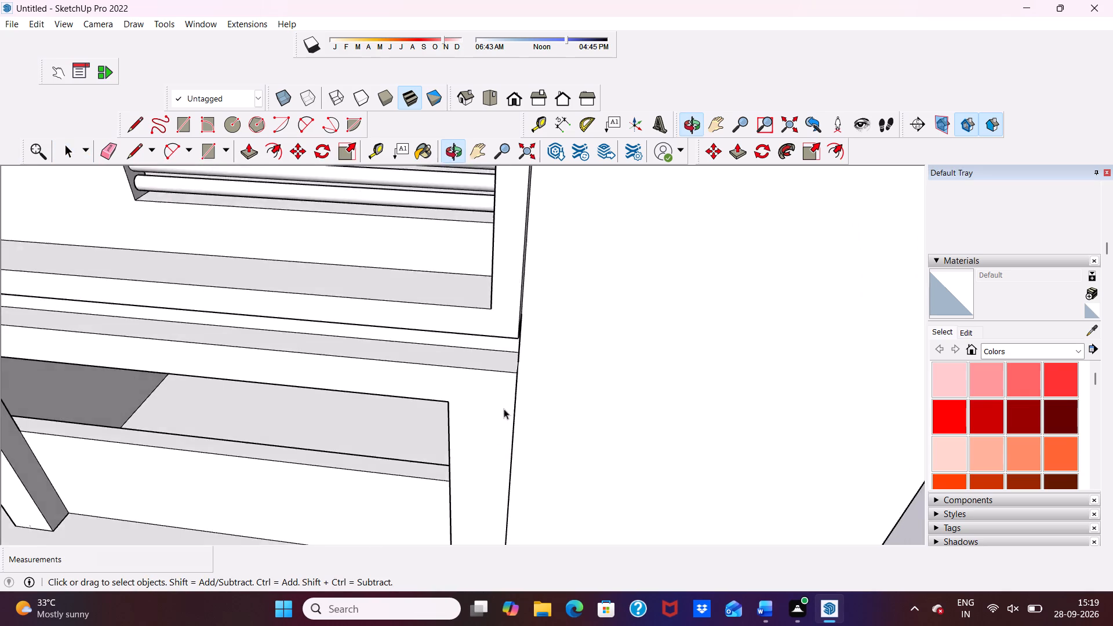
scroll(496, 374, up, 5)
middle_drag(497, 347, 480, 282)
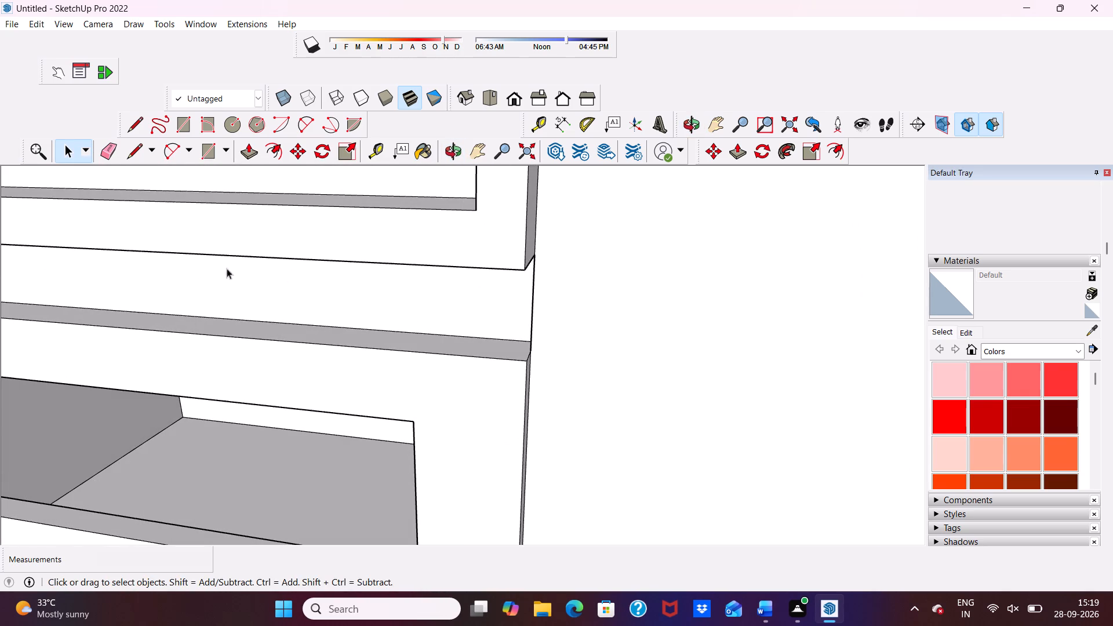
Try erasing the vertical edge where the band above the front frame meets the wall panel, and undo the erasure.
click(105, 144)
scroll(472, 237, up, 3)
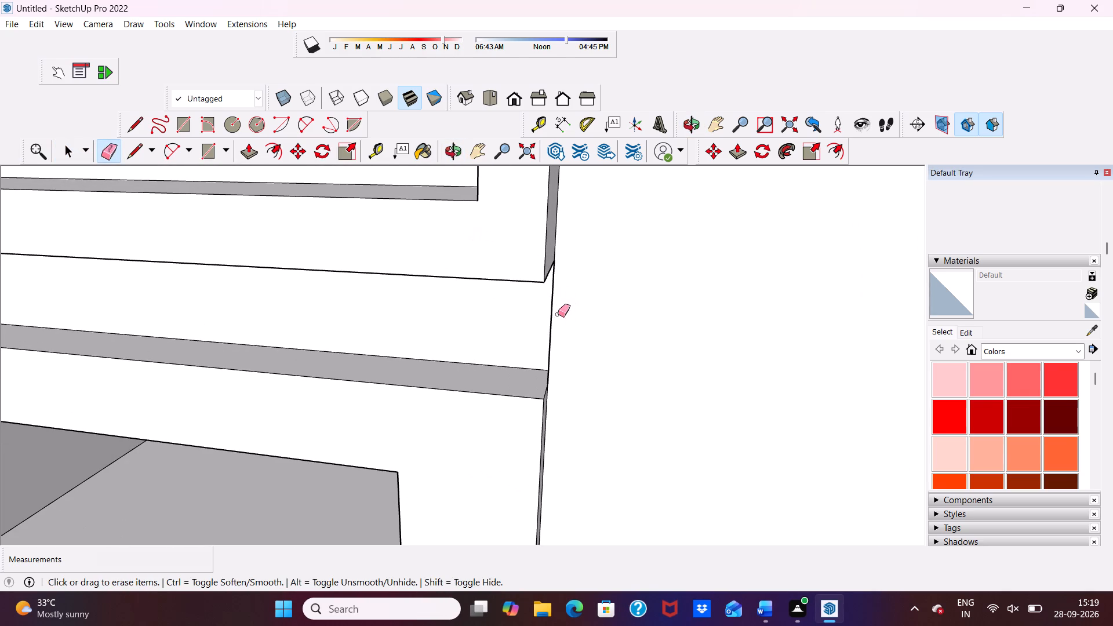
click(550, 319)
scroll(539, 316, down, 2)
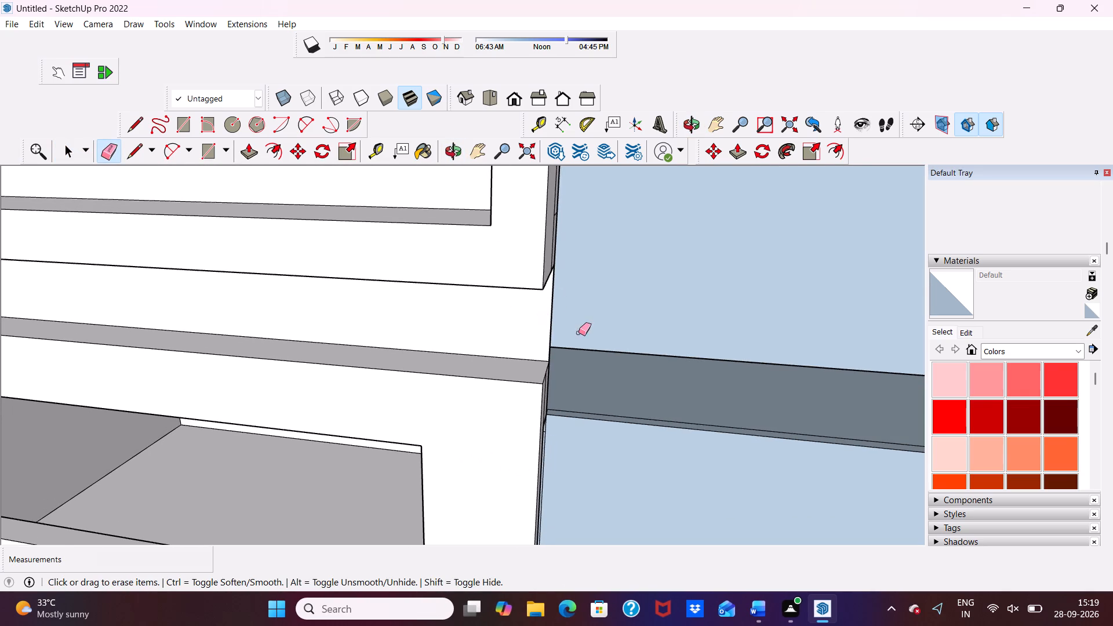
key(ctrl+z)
Examine the corner where the projecting ledge, the band and the frame column meet the wall panel.
middle_drag(623, 349, 468, 349)
scroll(514, 339, up, 7)
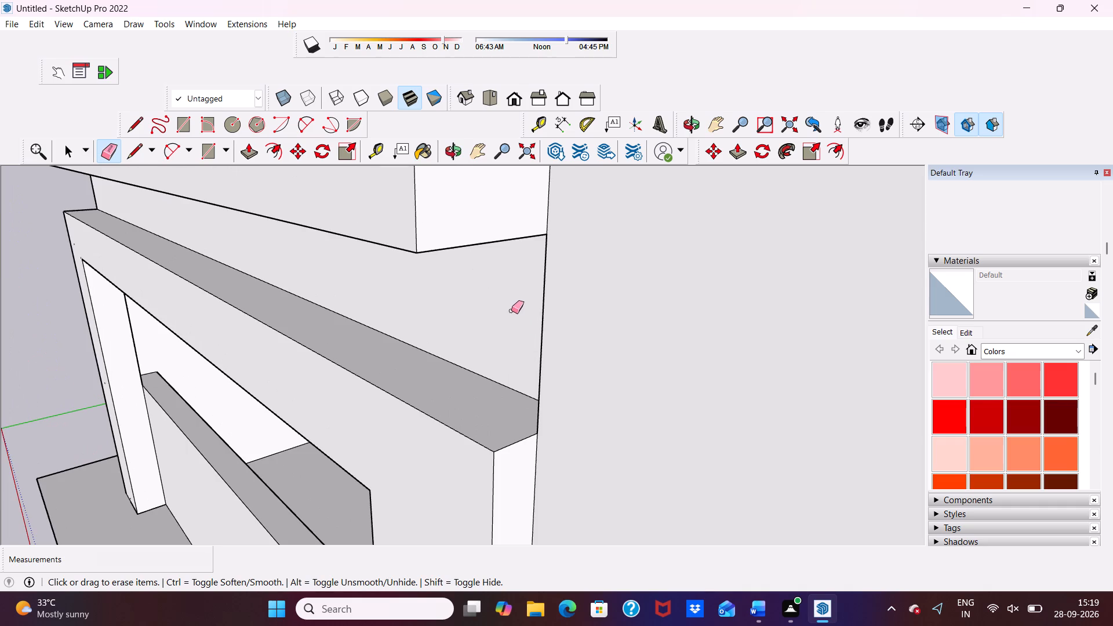
scroll(511, 311, up, 3)
scroll(450, 279, down, 1)
middle_drag(459, 303, 709, 194)
key(space)
scroll(653, 214, up, 1)
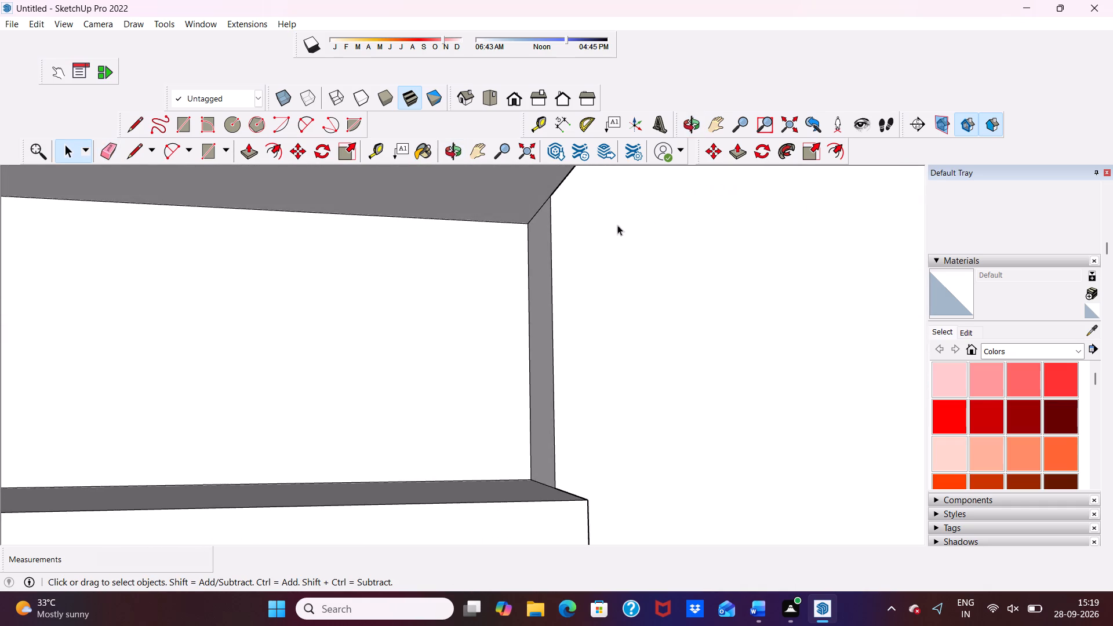
scroll(559, 244, down, 3)
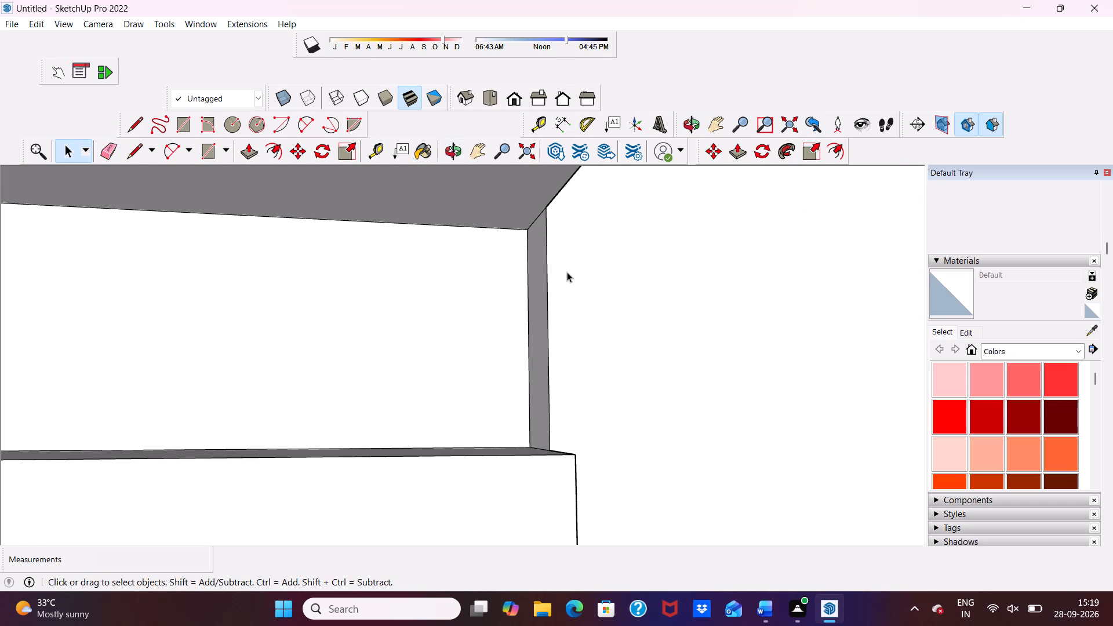
scroll(544, 278, down, 9)
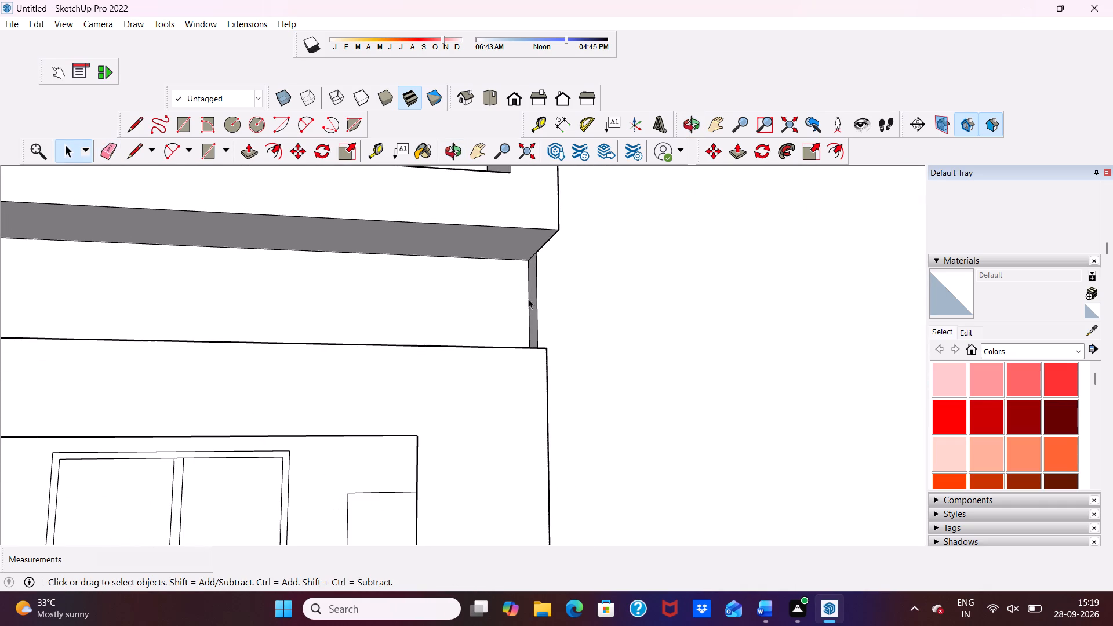
middle_drag(593, 327, 570, 241)
middle_drag(561, 243, 505, 281)
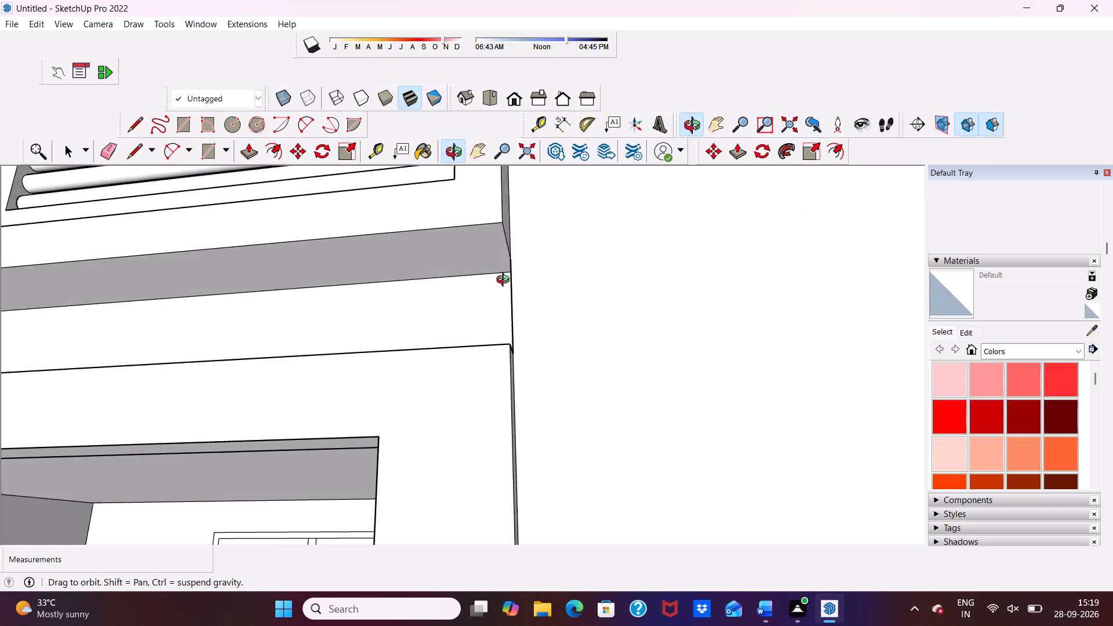
middle_drag(505, 281, 503, 323)
scroll(442, 319, up, 1)
scroll(461, 290, down, 1)
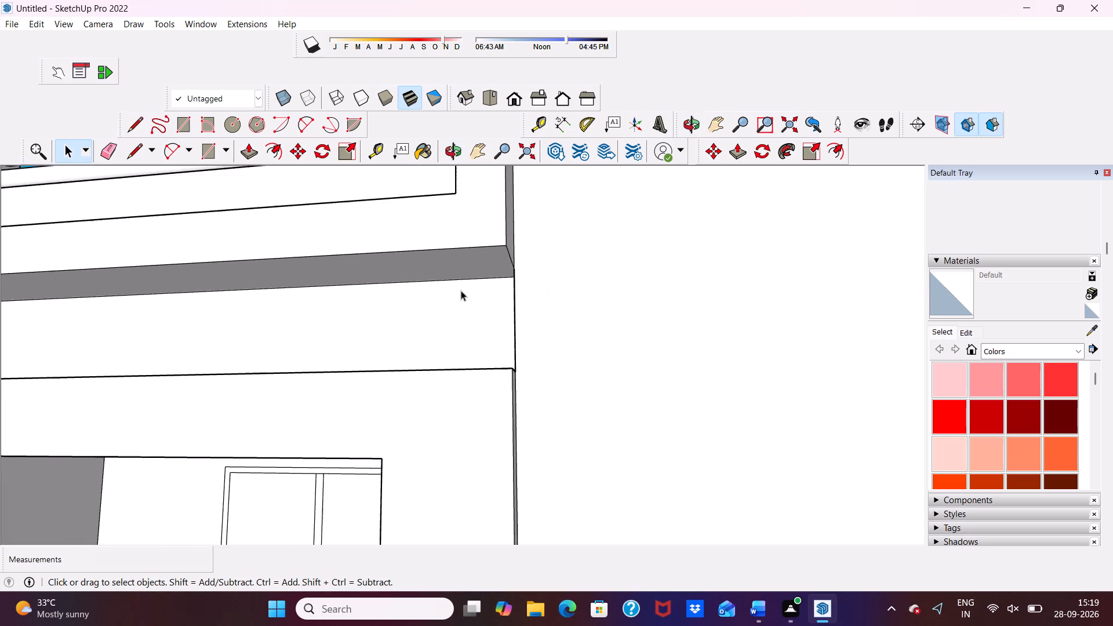
scroll(461, 290, down, 4)
scroll(551, 319, down, 13)
middle_drag(553, 326, 579, 350)
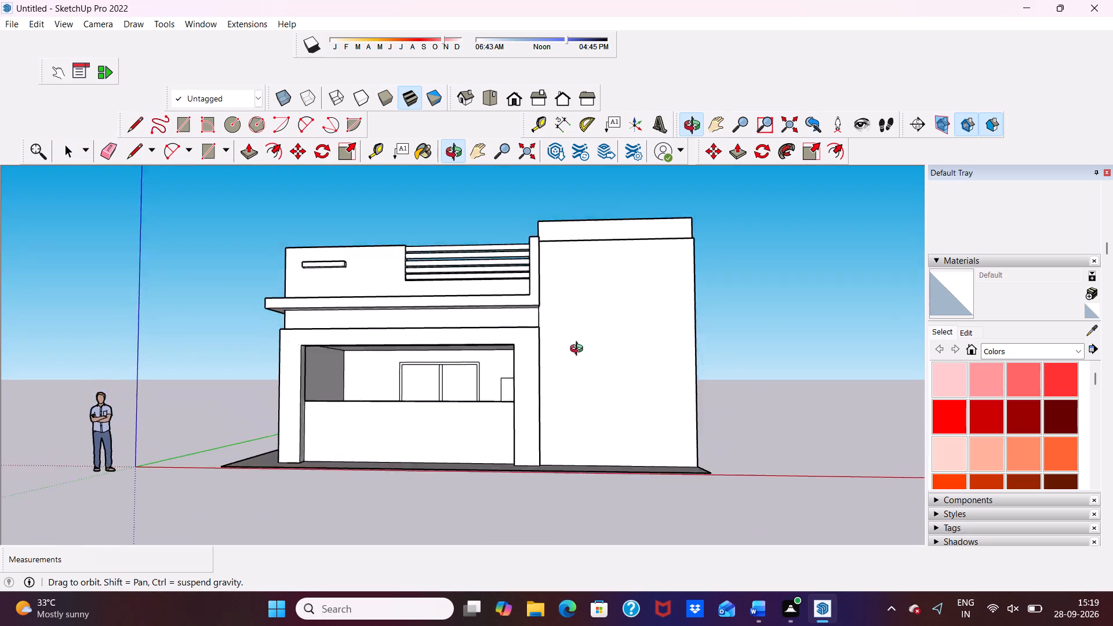
middle_drag(579, 350, 619, 318)
scroll(617, 317, up, 4)
scroll(616, 315, down, 1)
scroll(614, 314, up, 2)
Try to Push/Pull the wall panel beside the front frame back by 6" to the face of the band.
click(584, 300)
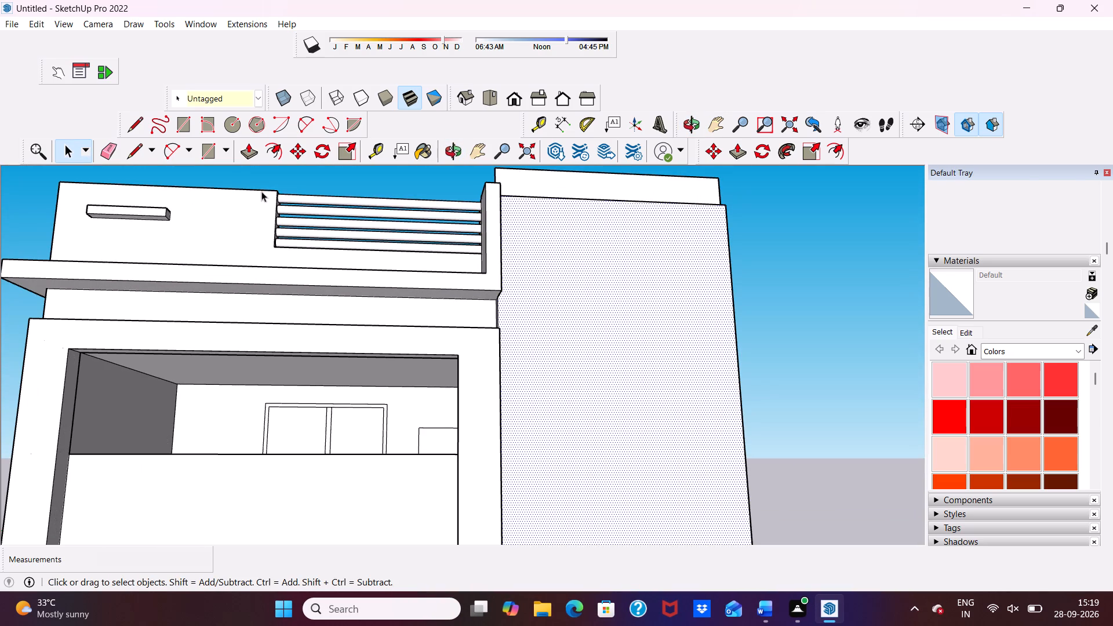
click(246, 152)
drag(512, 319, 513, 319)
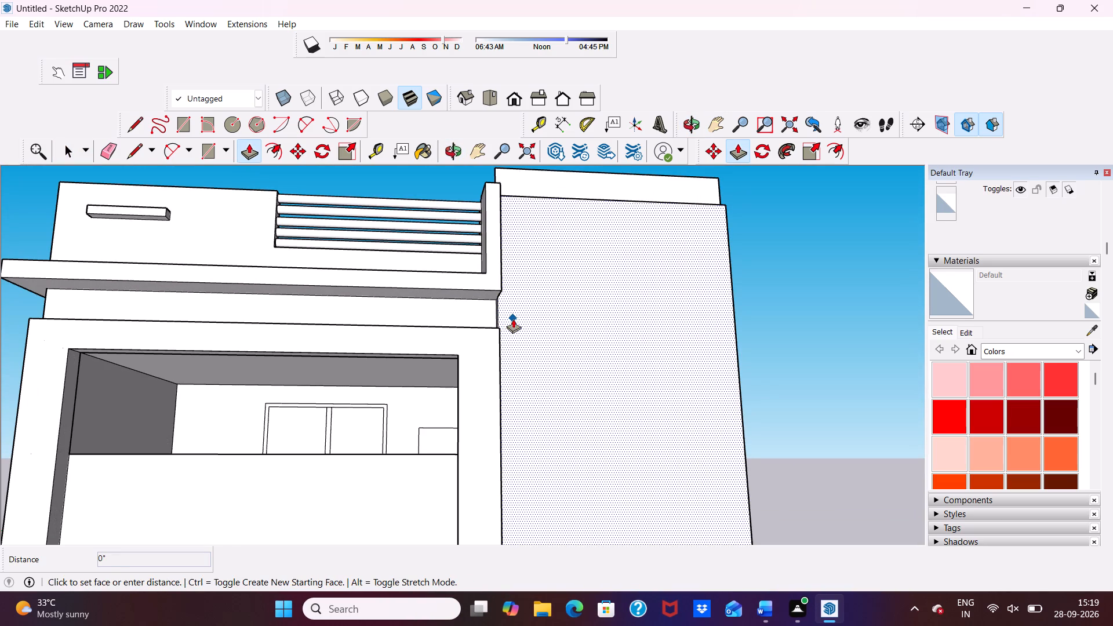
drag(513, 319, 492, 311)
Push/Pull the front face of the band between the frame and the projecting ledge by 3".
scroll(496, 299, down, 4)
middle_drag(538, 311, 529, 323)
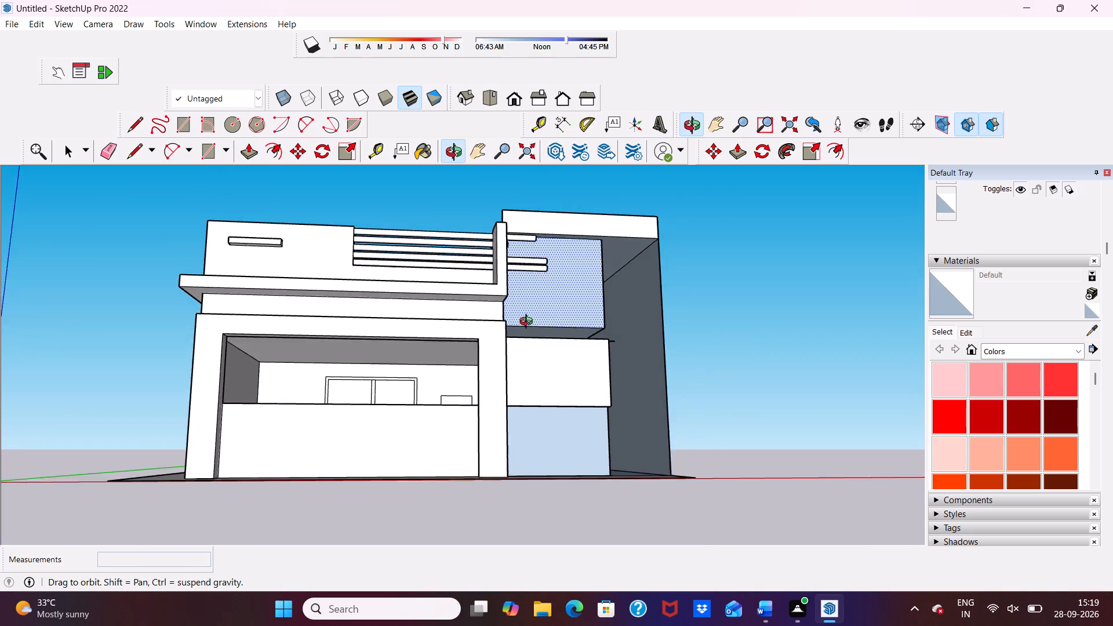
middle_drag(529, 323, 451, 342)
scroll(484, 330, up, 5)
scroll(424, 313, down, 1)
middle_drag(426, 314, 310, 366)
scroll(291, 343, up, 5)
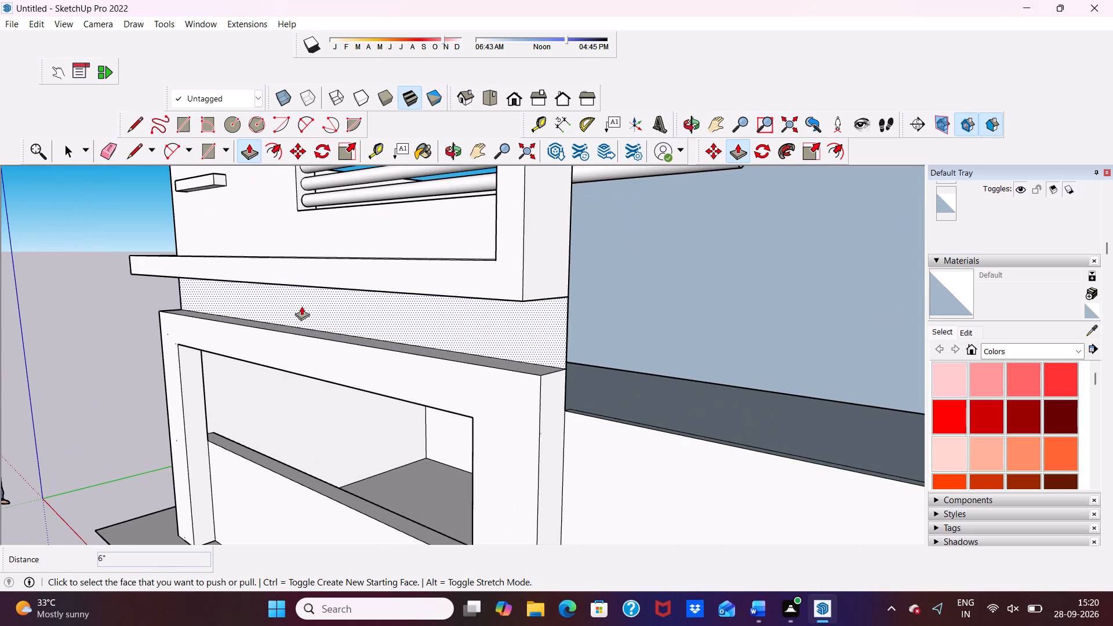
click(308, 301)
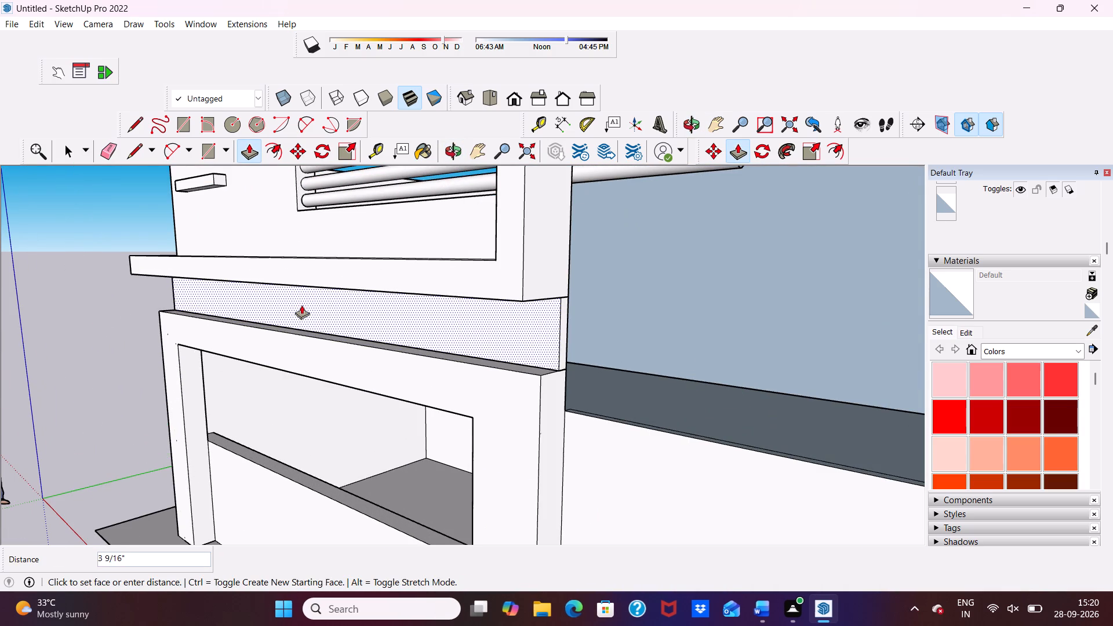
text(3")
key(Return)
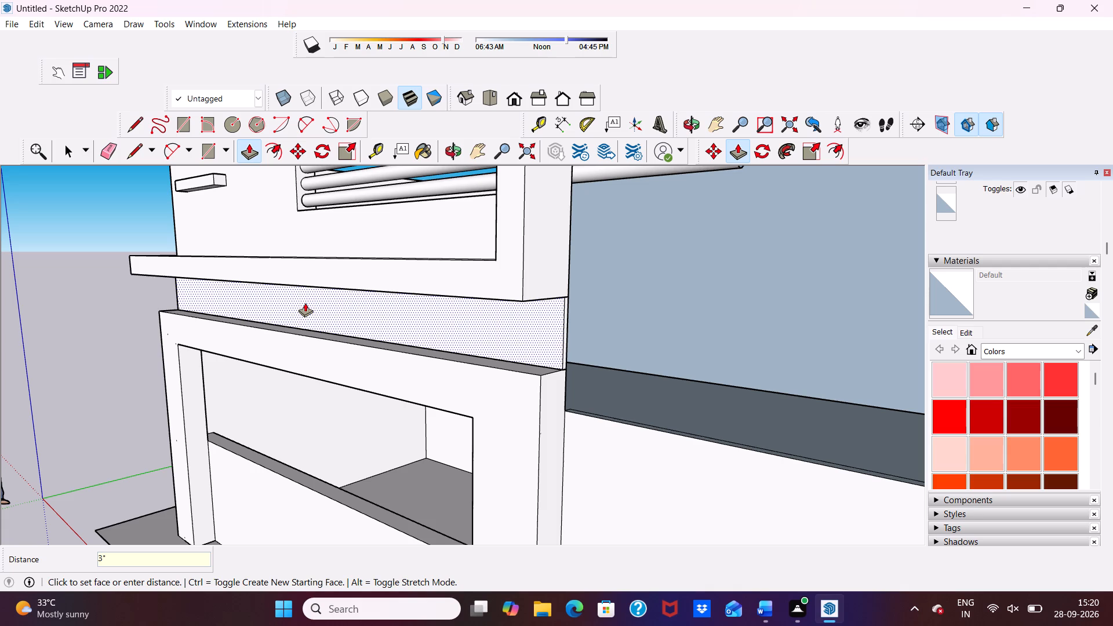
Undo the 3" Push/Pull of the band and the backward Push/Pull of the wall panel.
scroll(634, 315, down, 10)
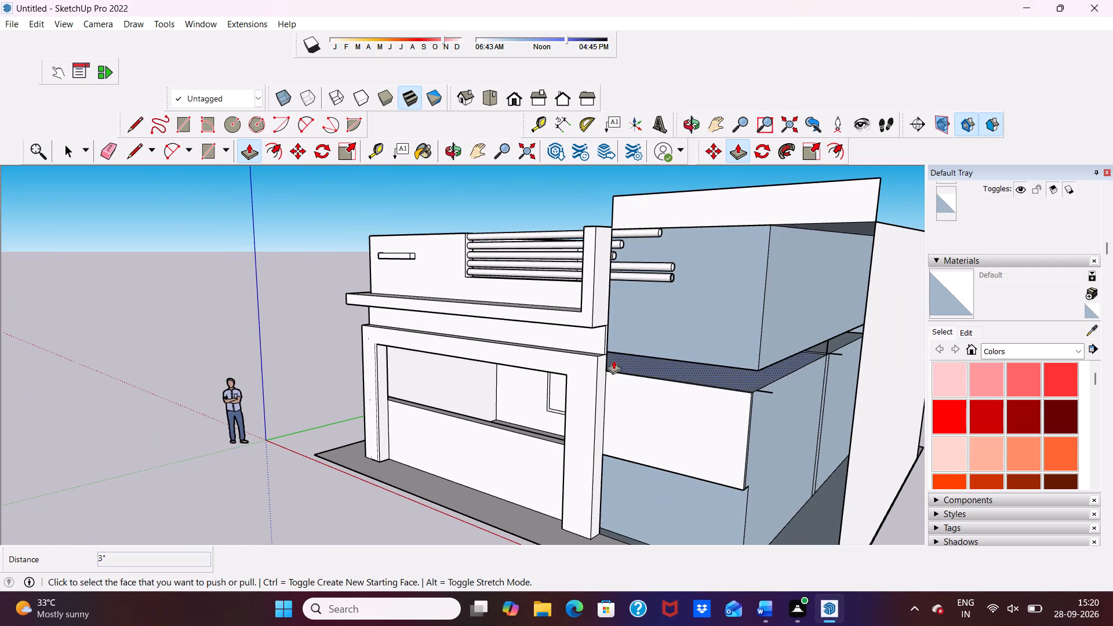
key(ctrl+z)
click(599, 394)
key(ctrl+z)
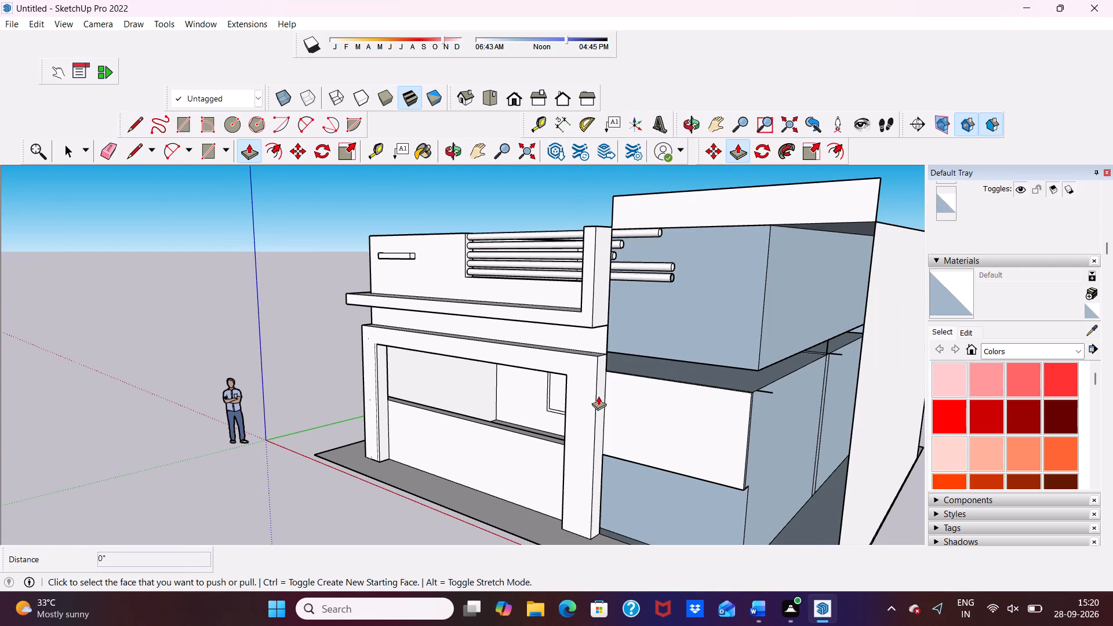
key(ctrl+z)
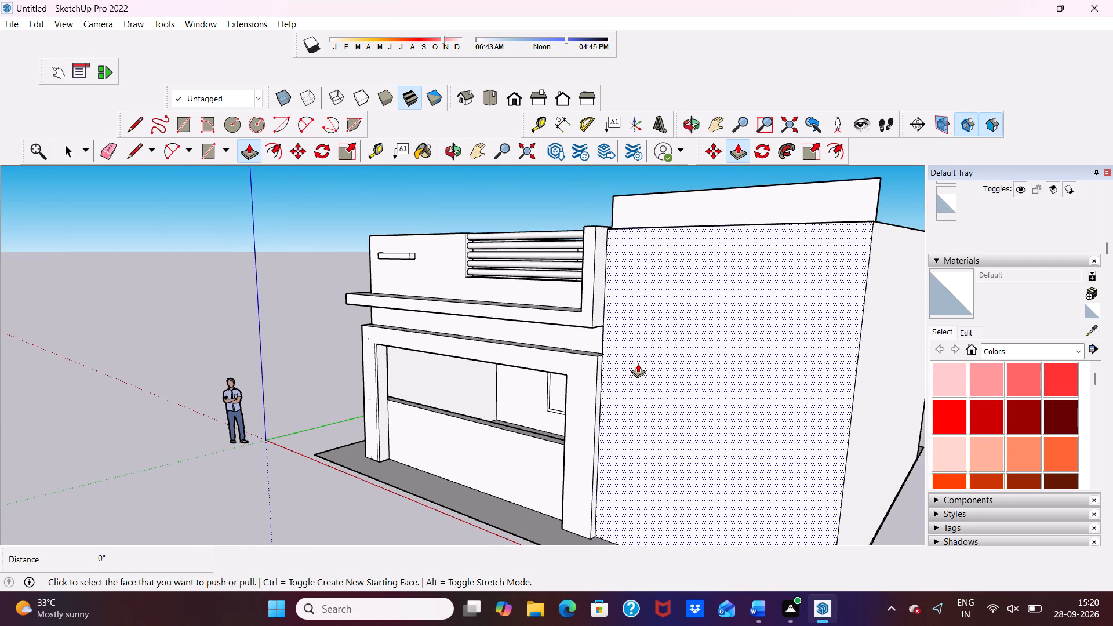
Push/Pull the wall panel beside the front frame by 3", creating a new starting face.
scroll(633, 373, down, 3)
middle_drag(632, 380, 838, 372)
scroll(747, 362, up, 4)
click(650, 336)
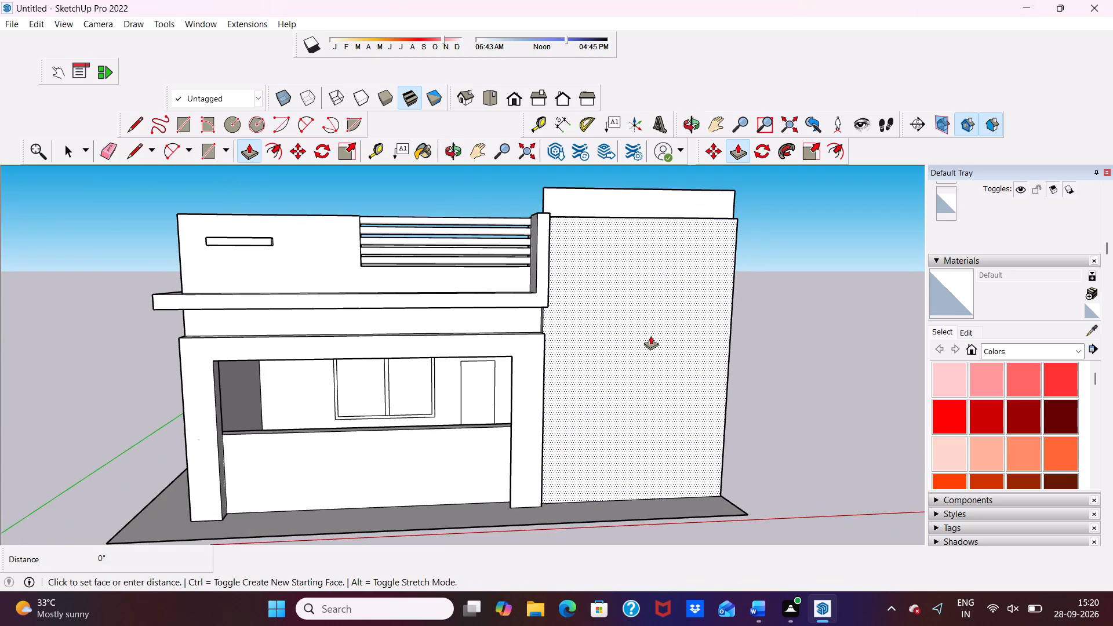
scroll(591, 341, down, 1)
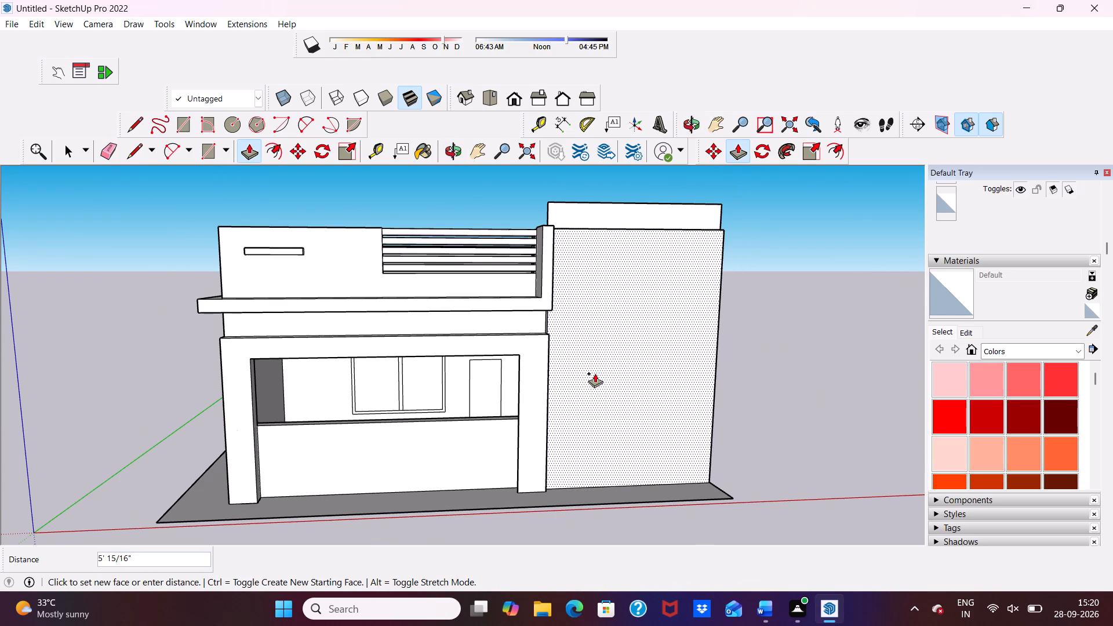
text(3")
key(Return)
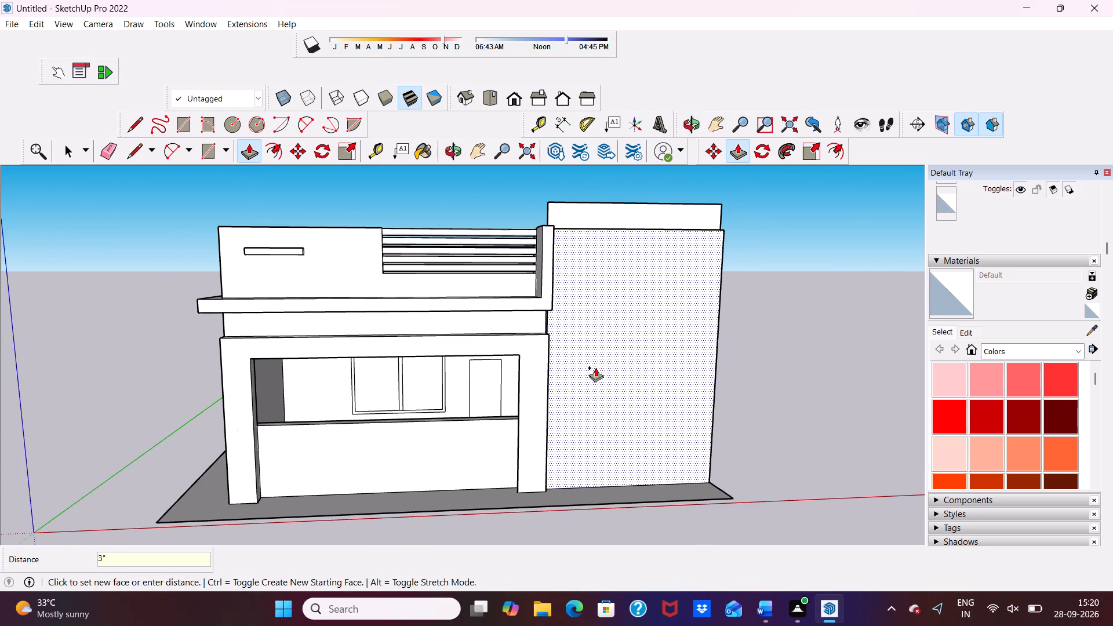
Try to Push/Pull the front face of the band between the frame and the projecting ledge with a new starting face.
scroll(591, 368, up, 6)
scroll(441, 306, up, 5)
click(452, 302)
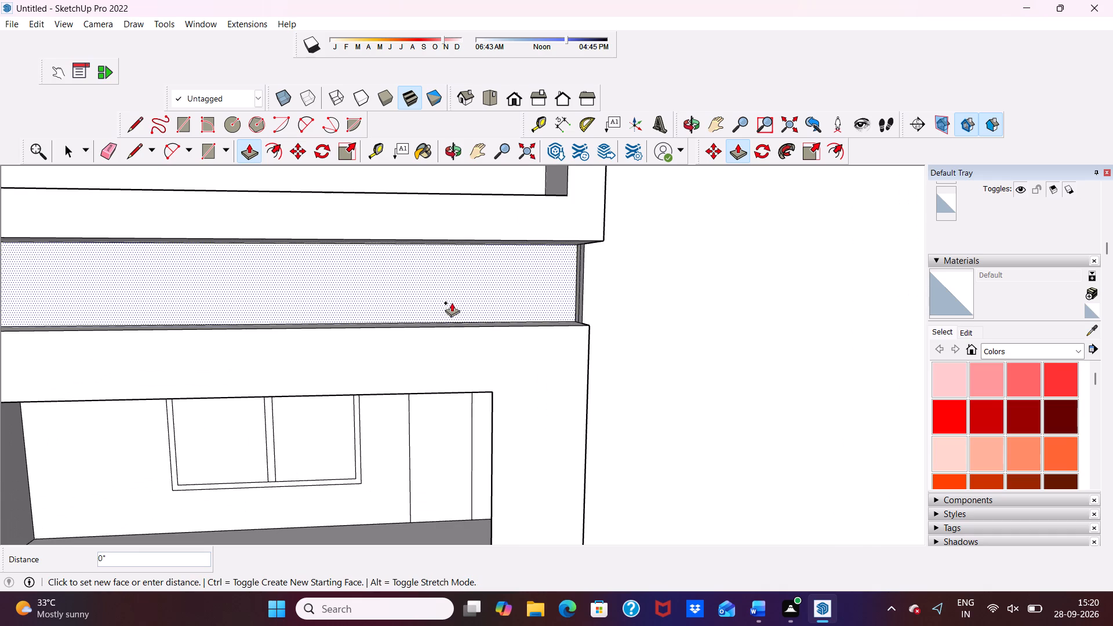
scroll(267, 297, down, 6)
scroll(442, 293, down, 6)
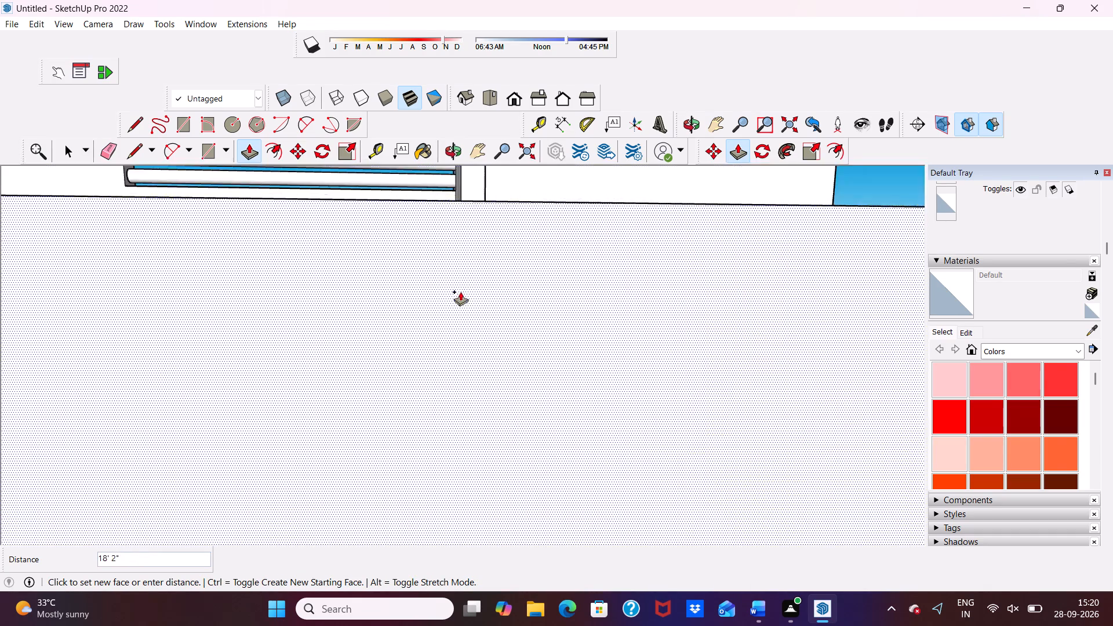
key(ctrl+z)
Undo the new-face Push/Pull of the wall panel beside the frame and the panel thickening before it.
scroll(533, 304, down, 2)
middle_drag(533, 304, 617, 308)
key(ctrl+z)
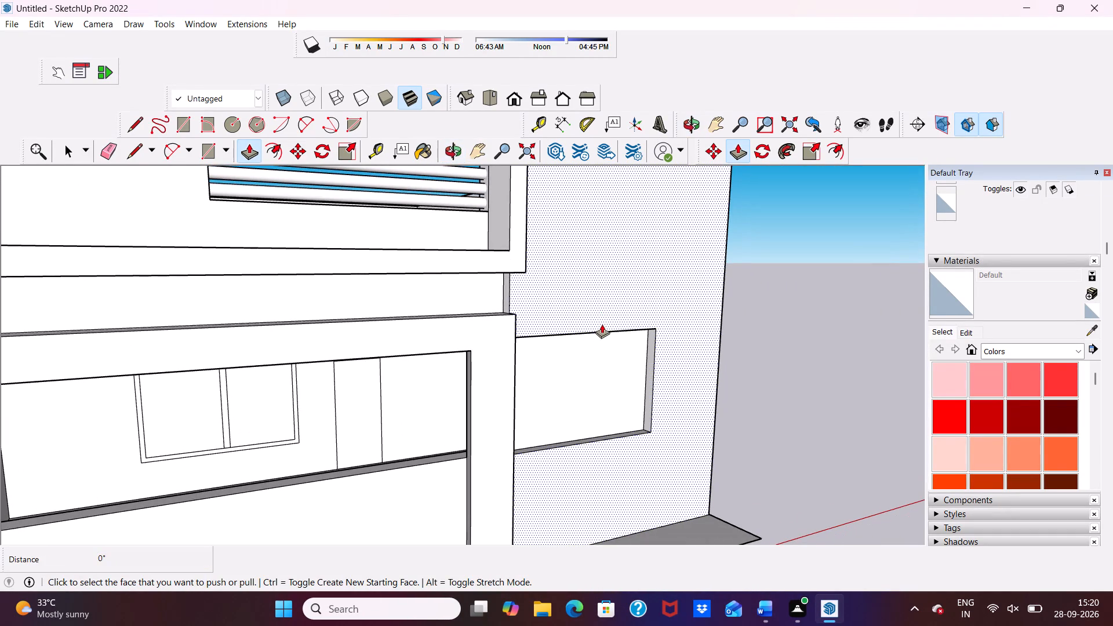
key(ctrl+z)
Push/Pull the wall panel surrounding the rectangular outline beside the front frame by 3".
click(594, 280)
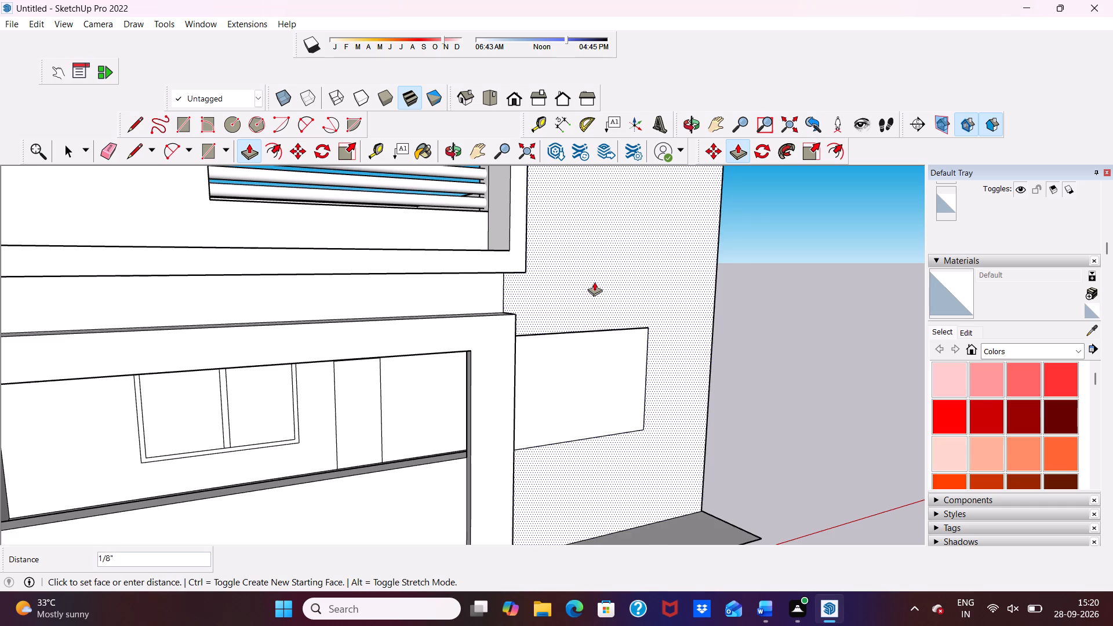
text(3")
key(Return)
Push/Pull the band between the frame and the projecting ledge by 3", flush with the wall panel.
scroll(532, 308, up, 5)
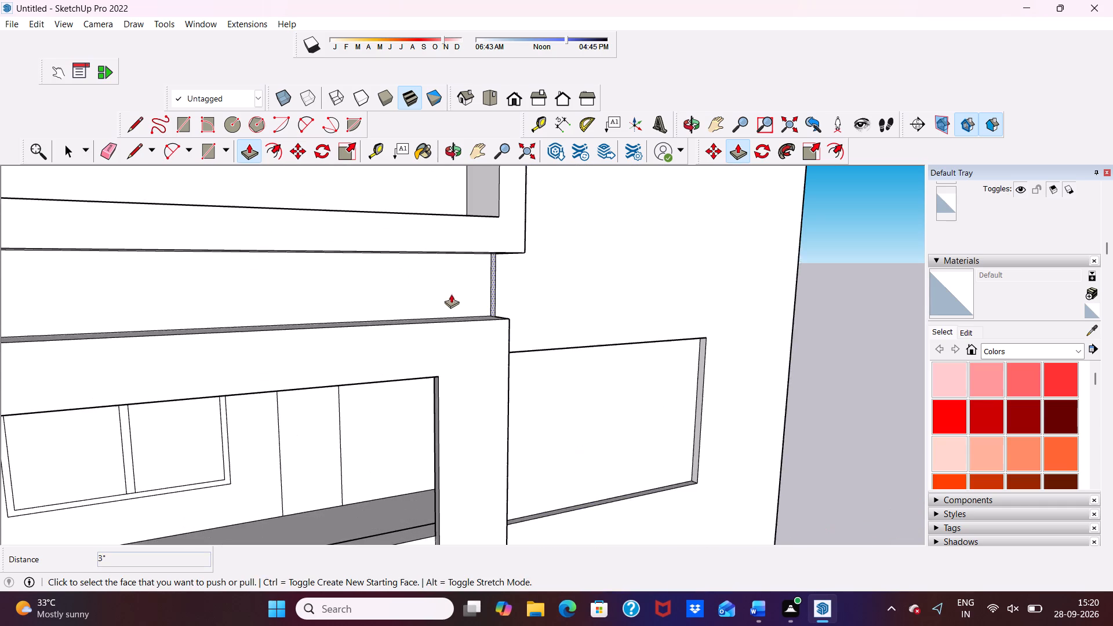
click(392, 286)
click(555, 265)
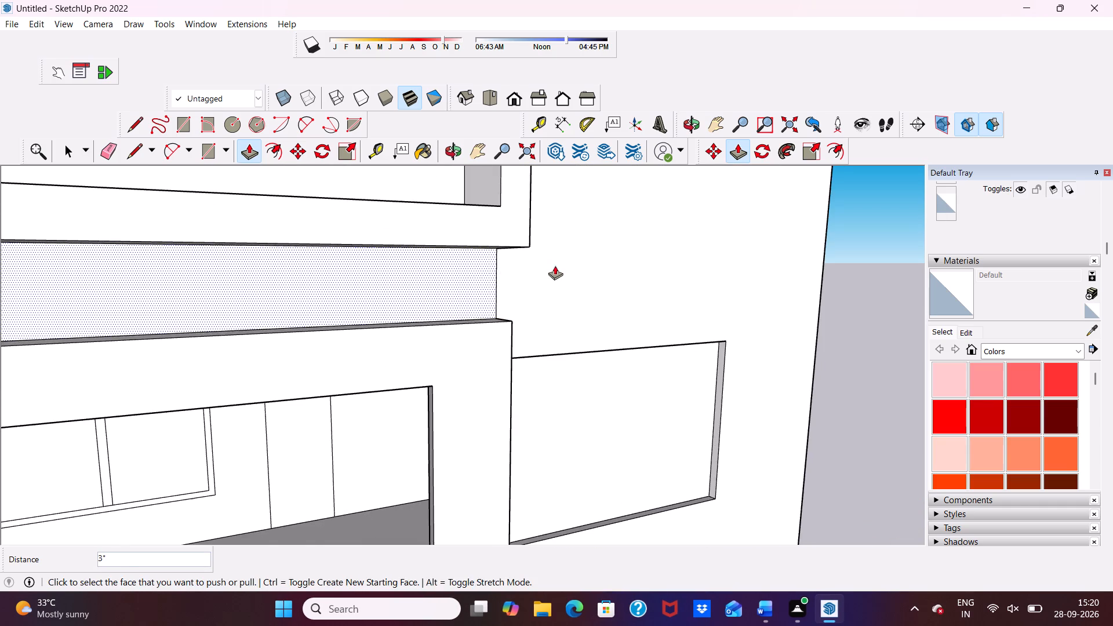
Fill the rectangular recess in the wall panel by Push/Pulling its narrow side face about 7' 11 1/4" to the frame.
scroll(518, 264, down, 5)
middle_drag(523, 291, 434, 307)
scroll(467, 307, up, 4)
scroll(606, 372, up, 4)
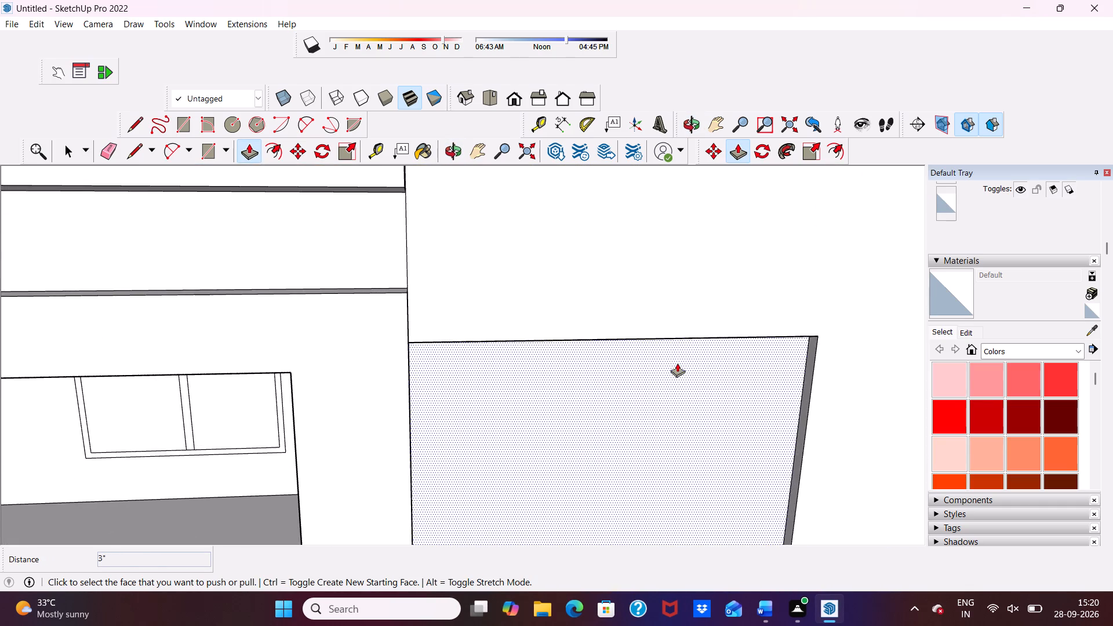
middle_drag(678, 363, 821, 333)
scroll(728, 394, up, 3)
click(656, 359)
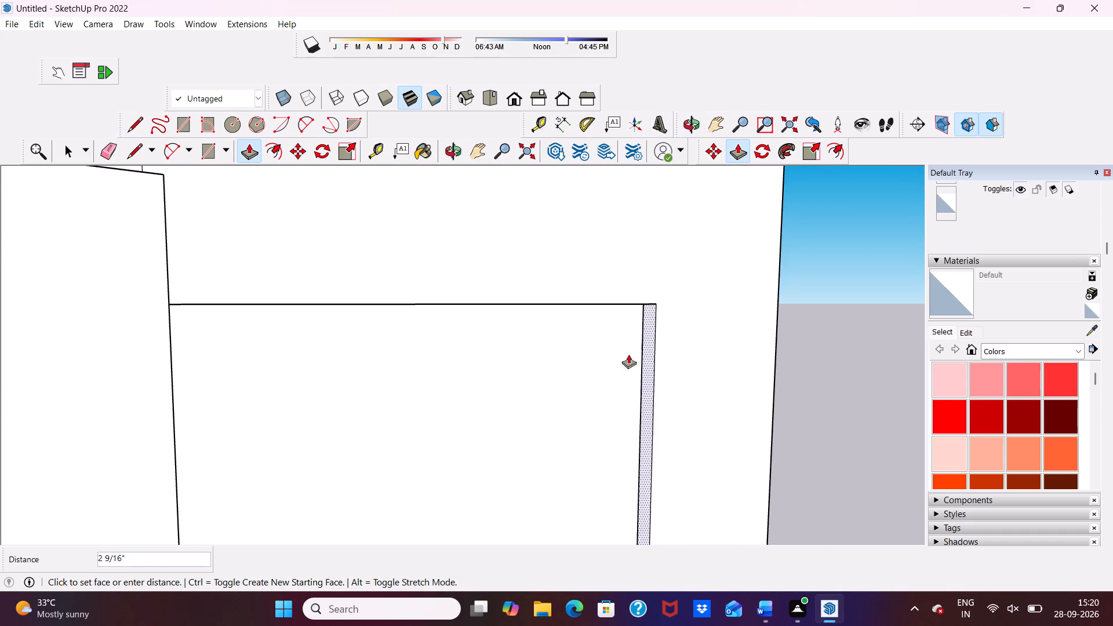
scroll(512, 338, down, 10)
middle_drag(191, 361, 48, 352)
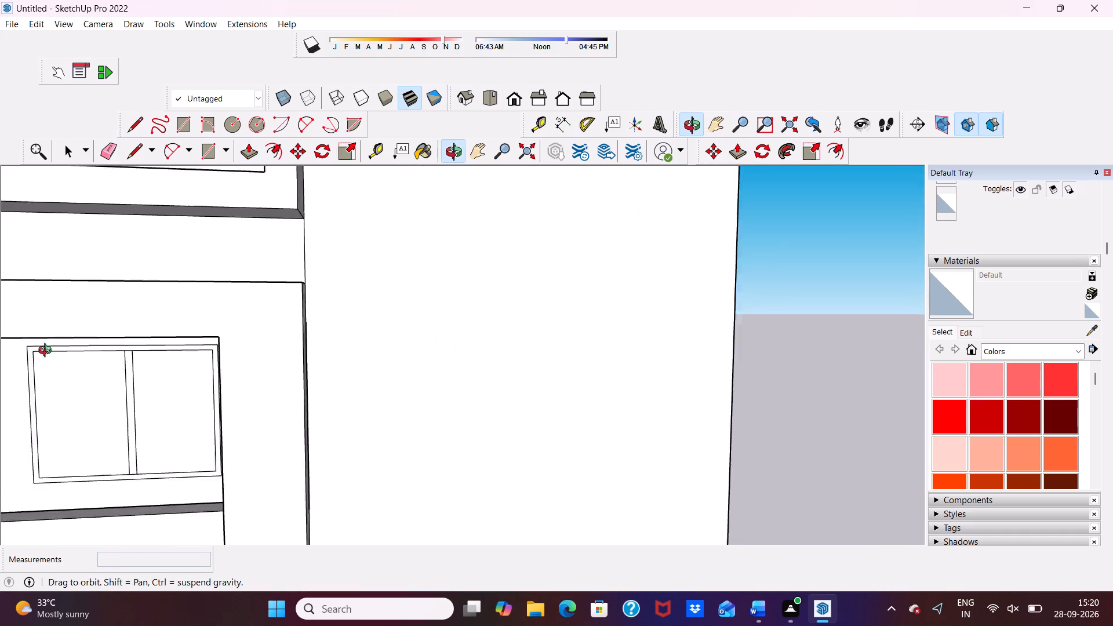
middle_drag(48, 352, 0, 322)
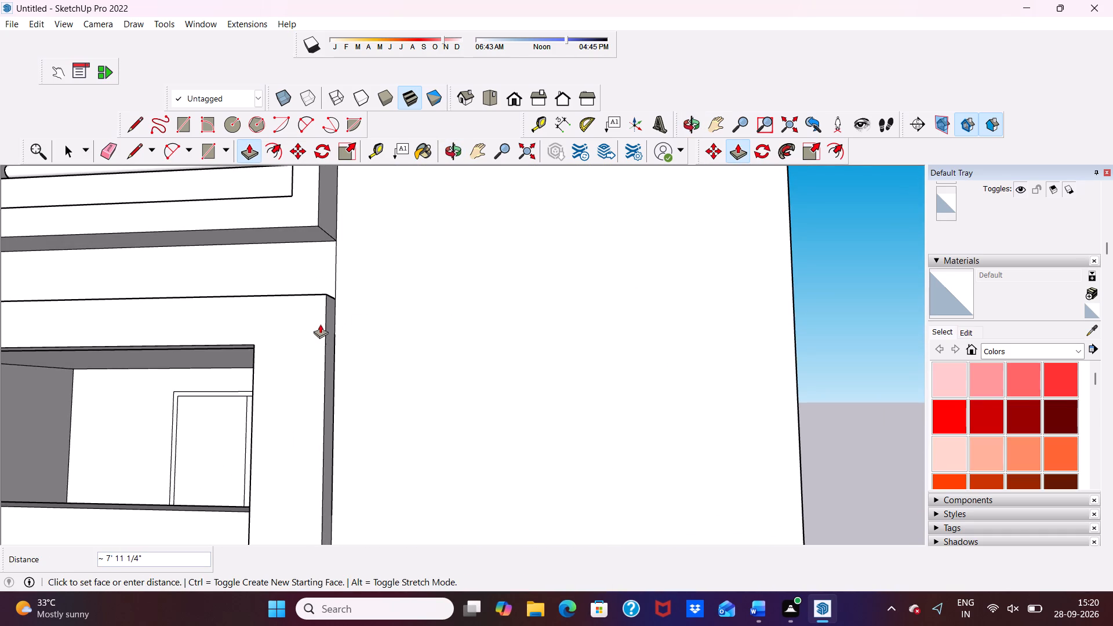
click(313, 325)
key(space)
key(space)
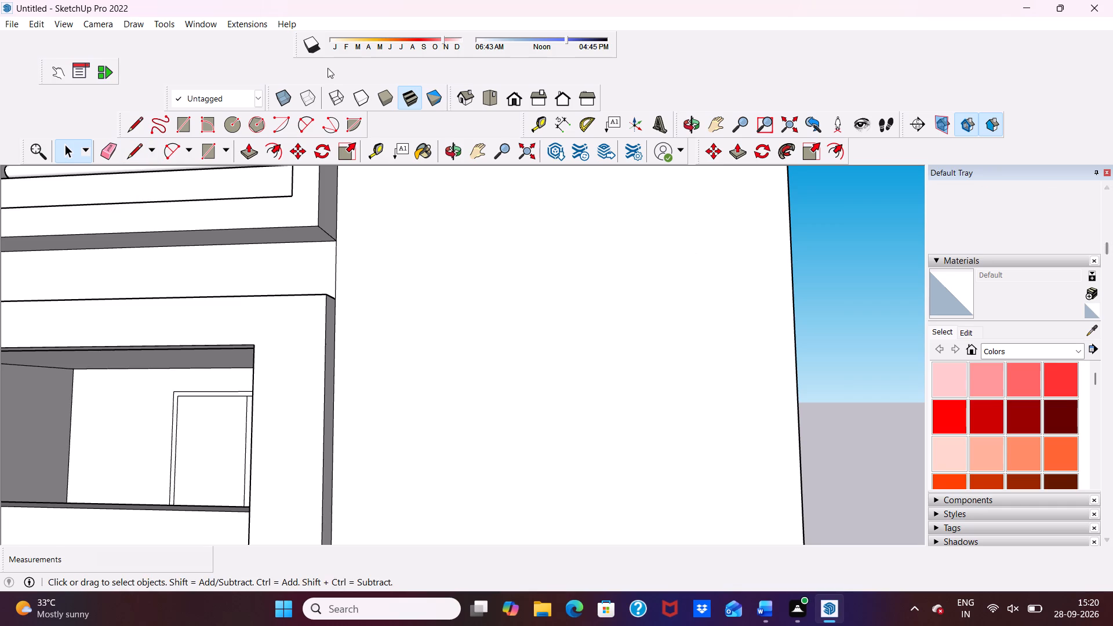
Erase the vertical edge between the band and the adjoining wall panel.
click(101, 144)
scroll(250, 231, up, 3)
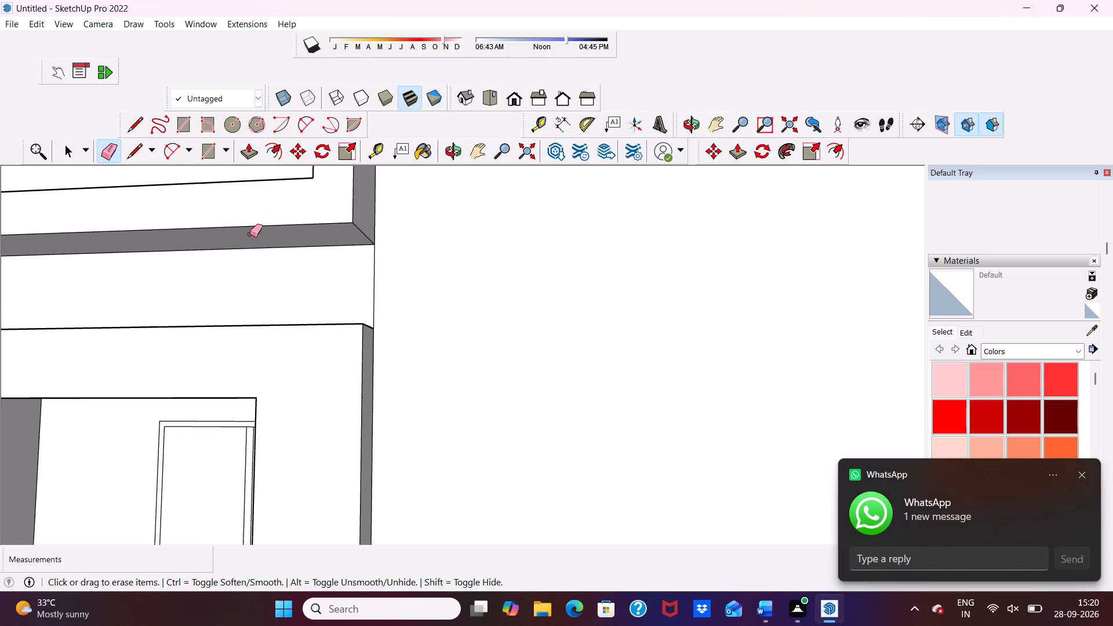
scroll(250, 234, up, 6)
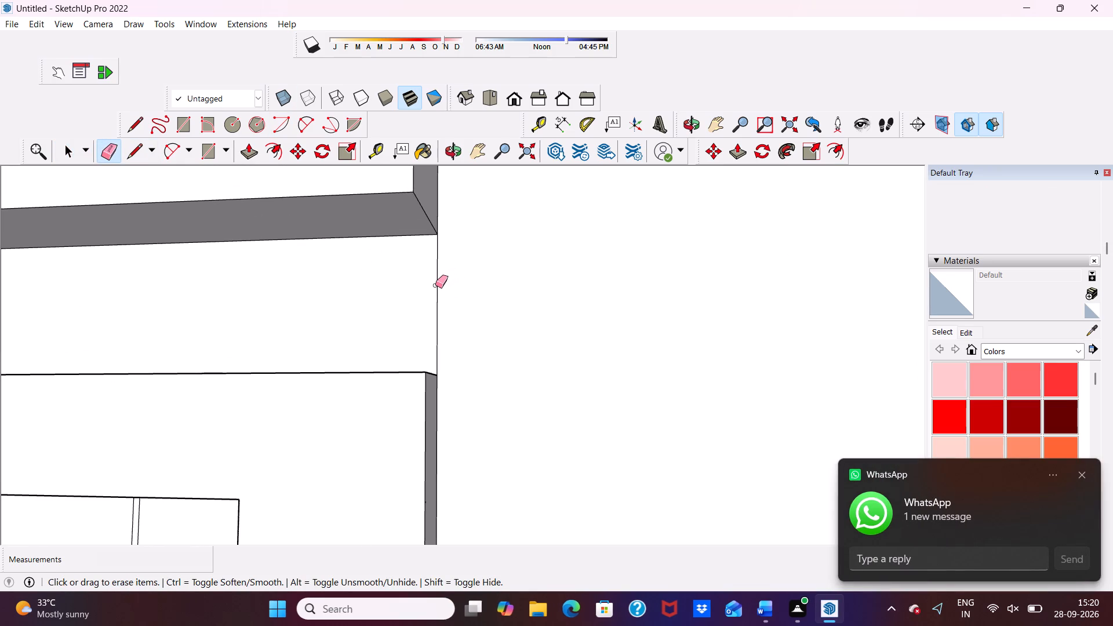
click(435, 285)
click(438, 280)
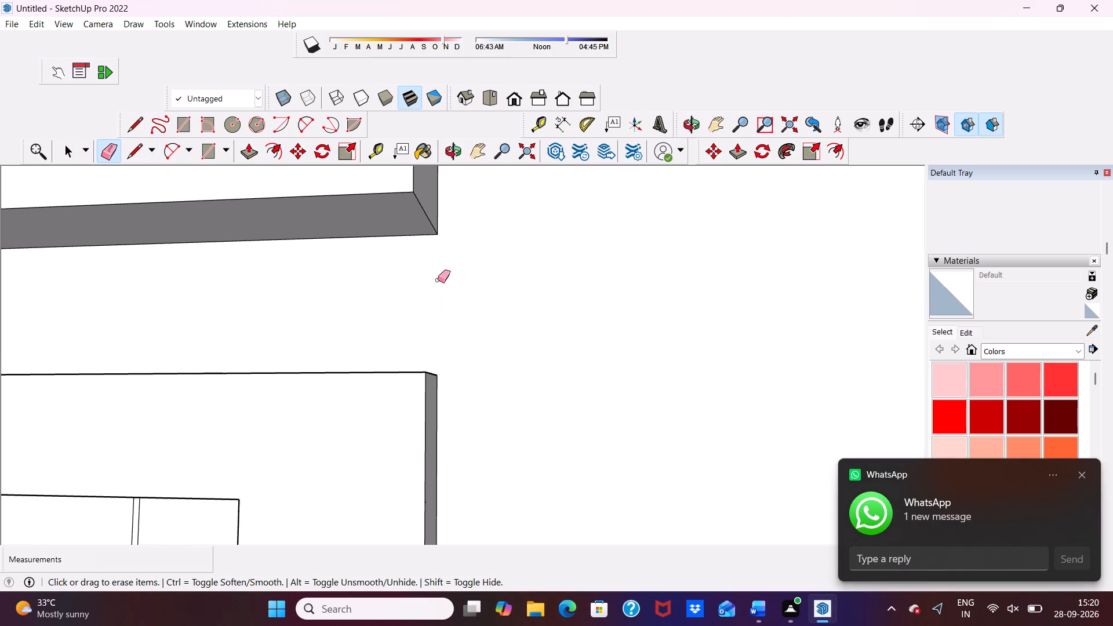
scroll(403, 250, down, 6)
middle_drag(430, 272, 475, 370)
scroll(433, 259, down, 11)
scroll(391, 303, up, 2)
scroll(398, 287, down, 5)
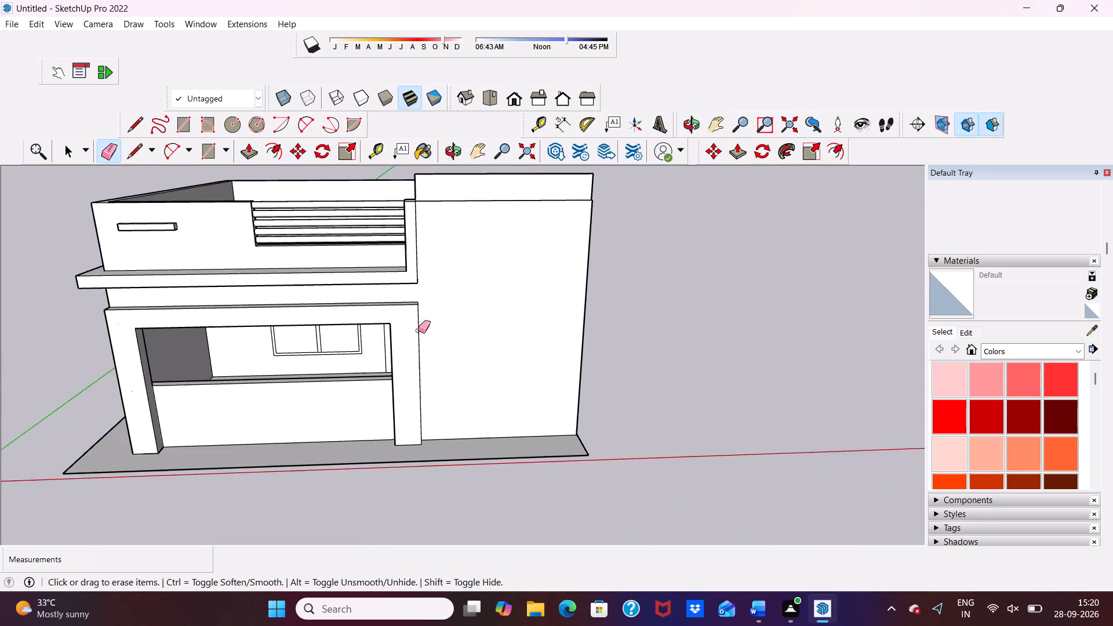
Push/Pull the narrow top strip of the thickened wall panel by about 7' 3/16", creating a new starting face.
middle_drag(418, 332, 449, 212)
scroll(449, 212, up, 7)
middle_drag(462, 234, 384, 290)
scroll(440, 264, down, 1)
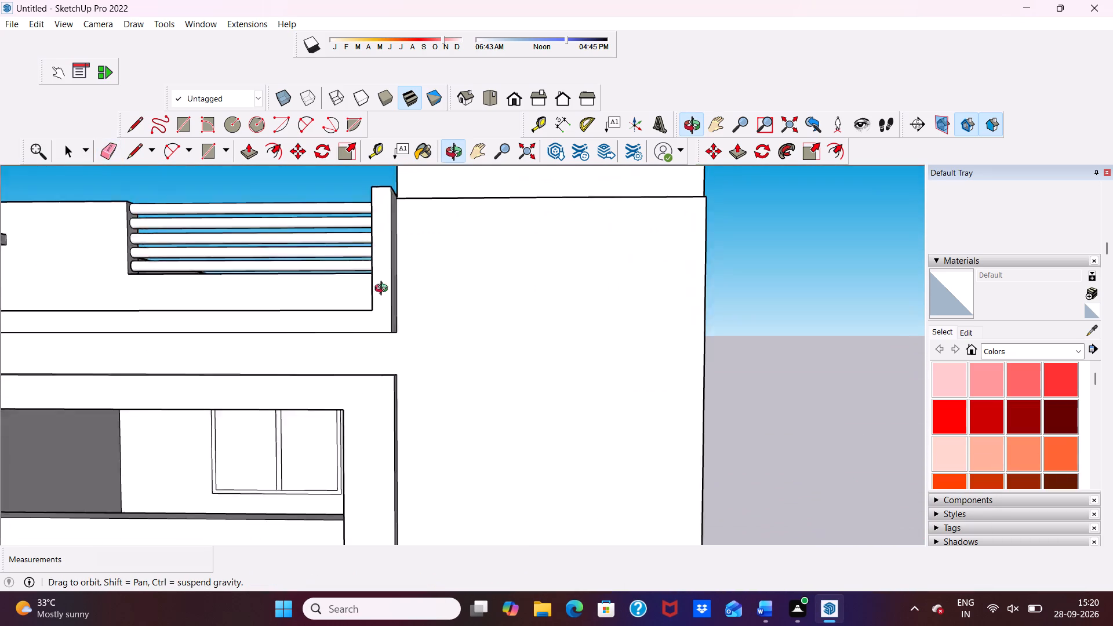
middle_drag(384, 290, 238, 374)
scroll(563, 241, up, 5)
scroll(577, 210, down, 1)
middle_drag(577, 210, 556, 292)
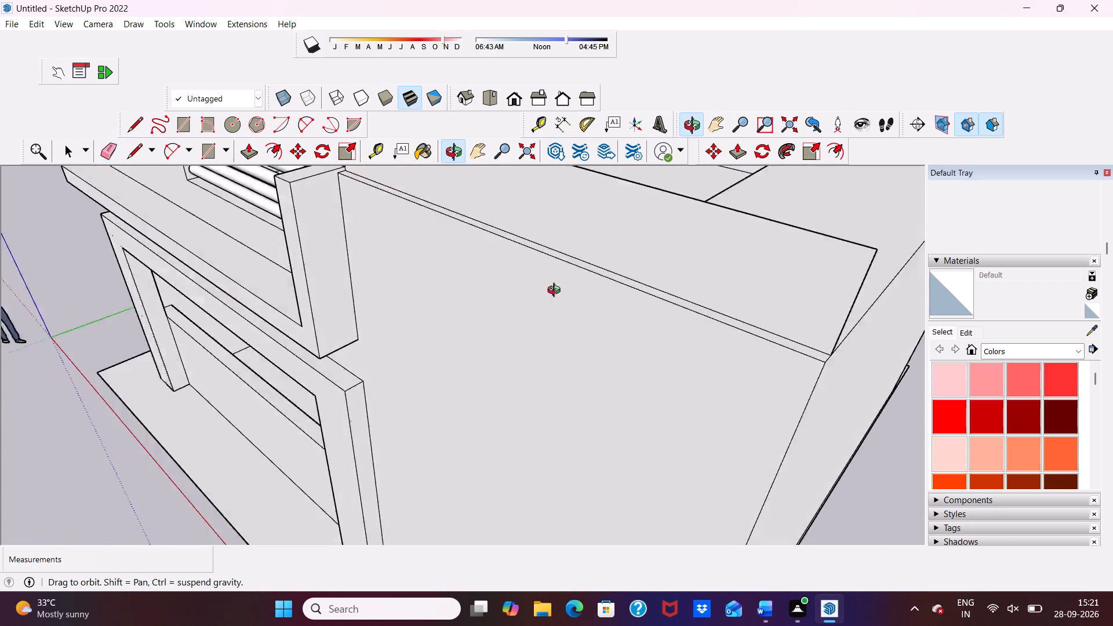
middle_drag(556, 292, 541, 292)
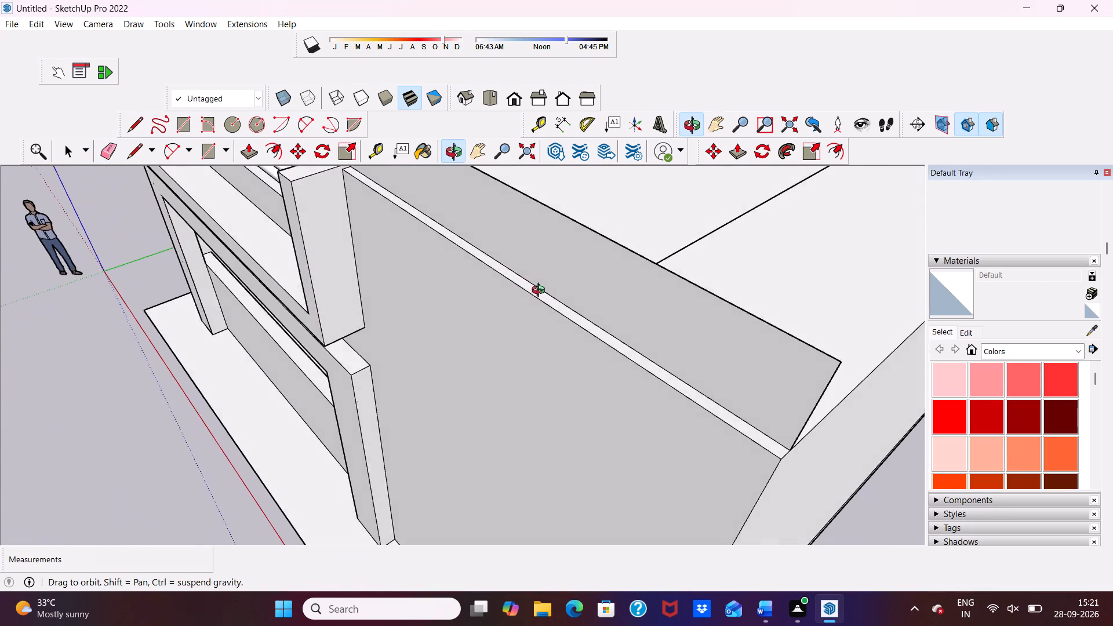
middle_drag(541, 292, 543, 294)
key(space)
click(544, 298)
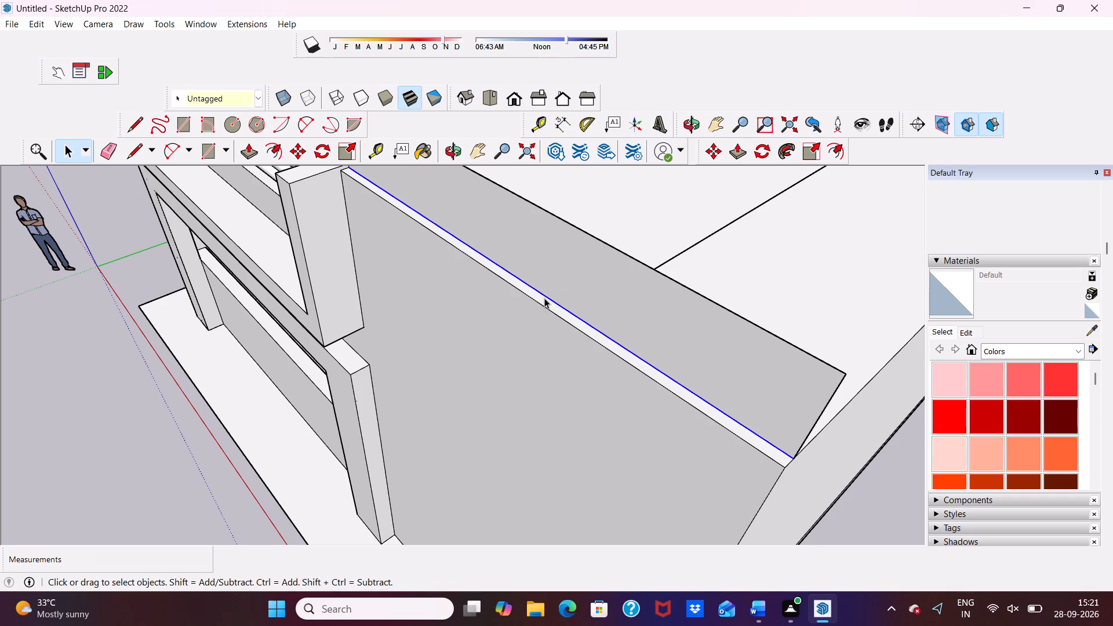
scroll(534, 250, up, 11)
click(479, 345)
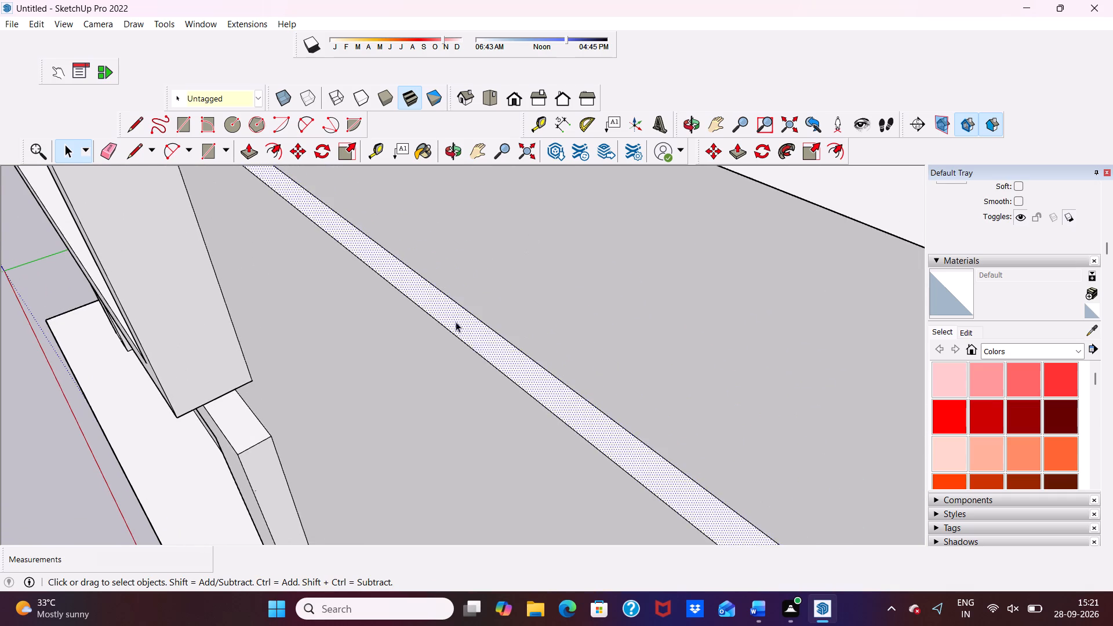
scroll(221, 229, down, 5)
click(248, 150)
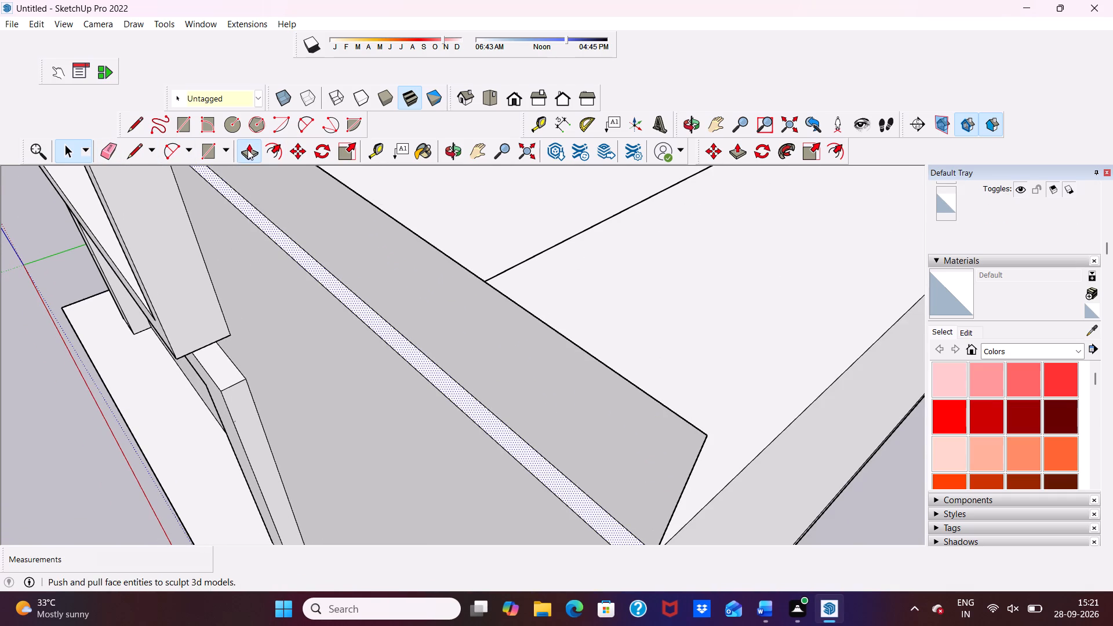
scroll(393, 281, up, 3)
click(372, 330)
scroll(433, 268, down, 1)
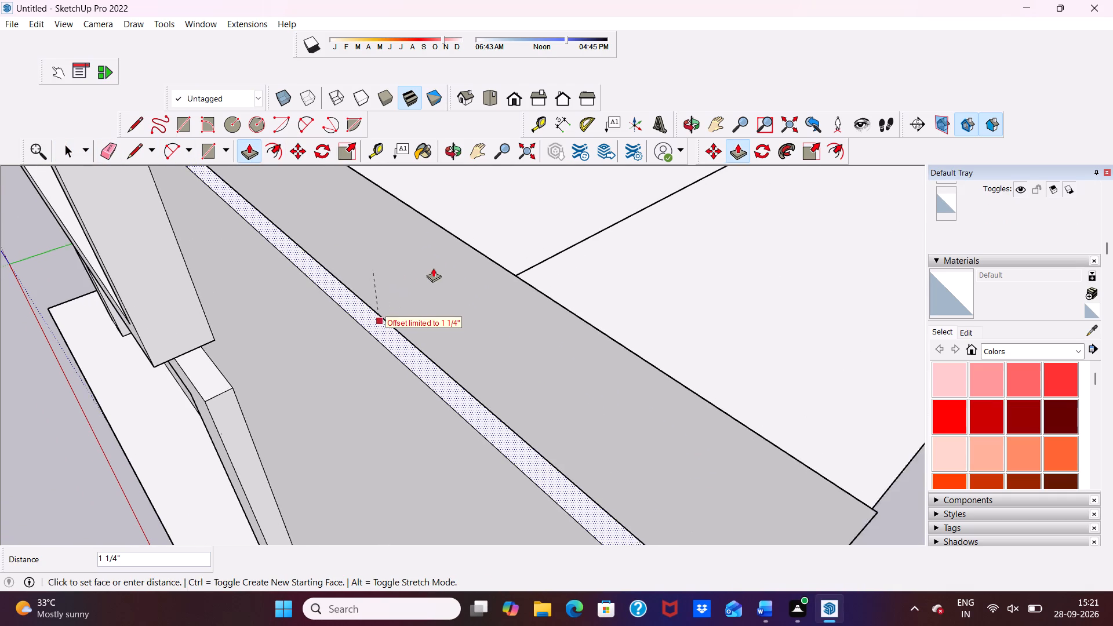
scroll(433, 268, down, 4)
scroll(469, 248, up, 2)
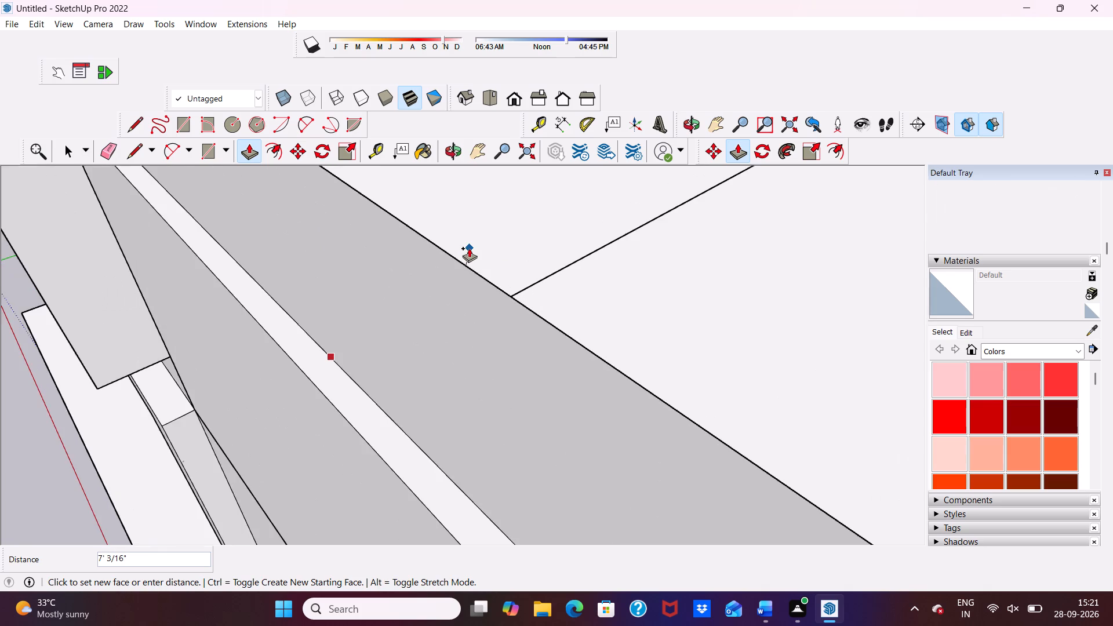
scroll(469, 248, down, 2)
click(485, 259)
scroll(420, 274, down, 1)
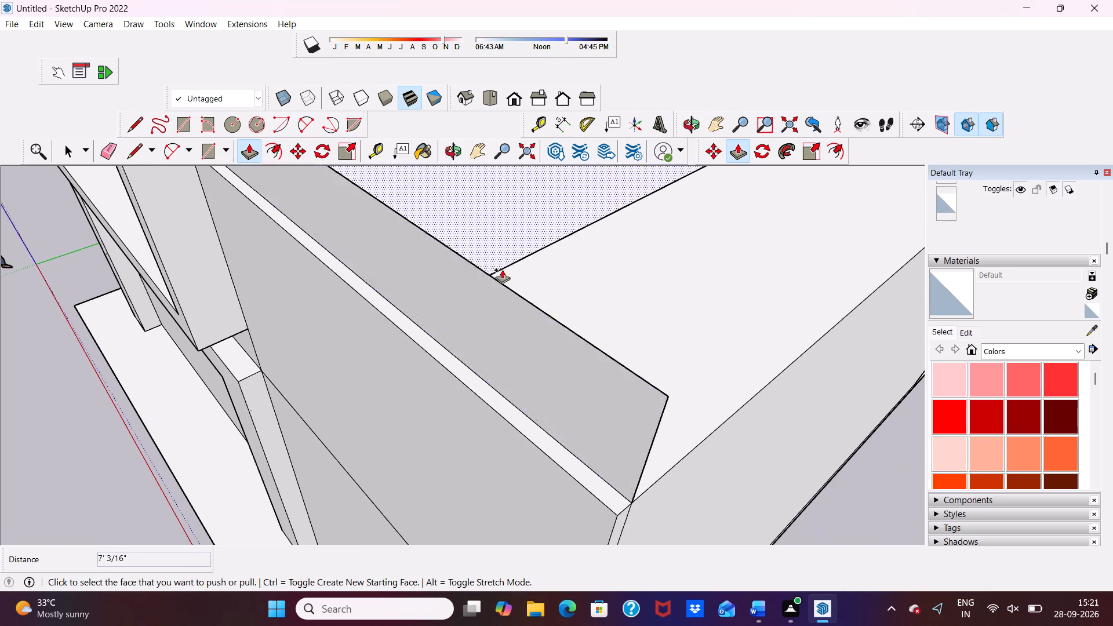
Push/Pull the wall panel's narrow top strip up about 1' 9 3/16", level with the top of the parapet behind.
middle_drag(496, 312, 397, 313)
scroll(384, 312, up, 1)
scroll(384, 312, down, 1)
scroll(384, 313, up, 3)
click(347, 355)
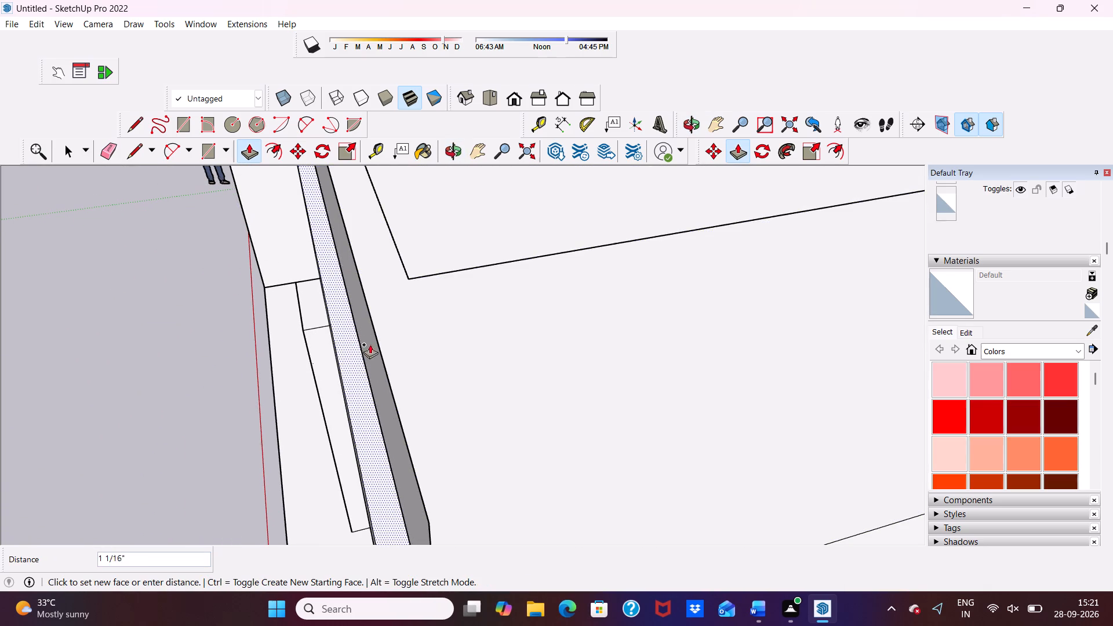
scroll(401, 318, down, 5)
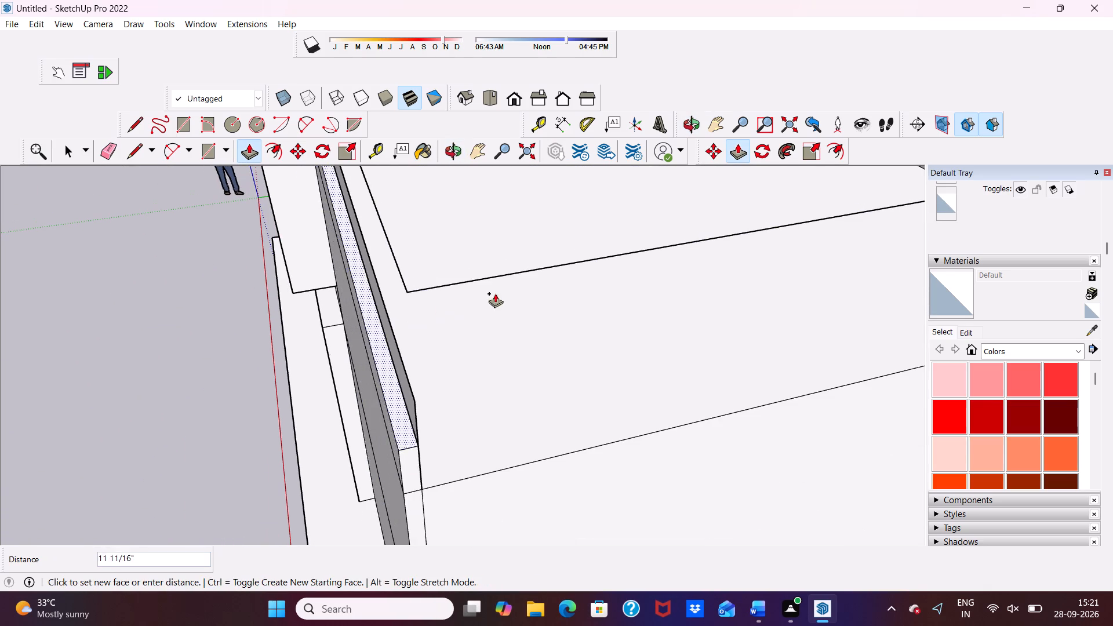
scroll(520, 230, down, 4)
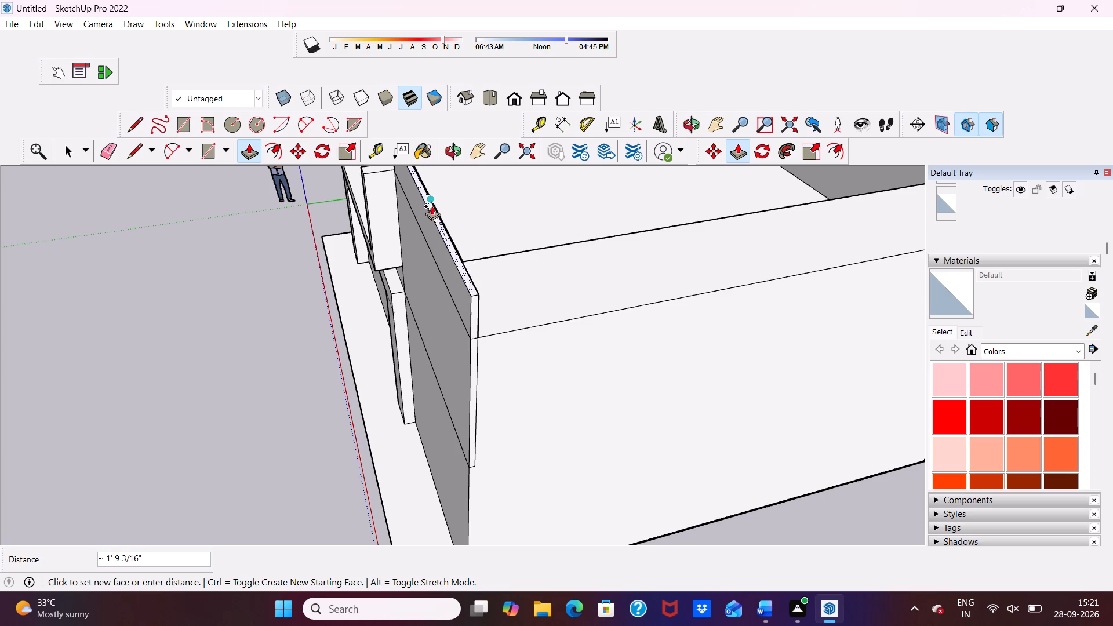
scroll(453, 218, down, 1)
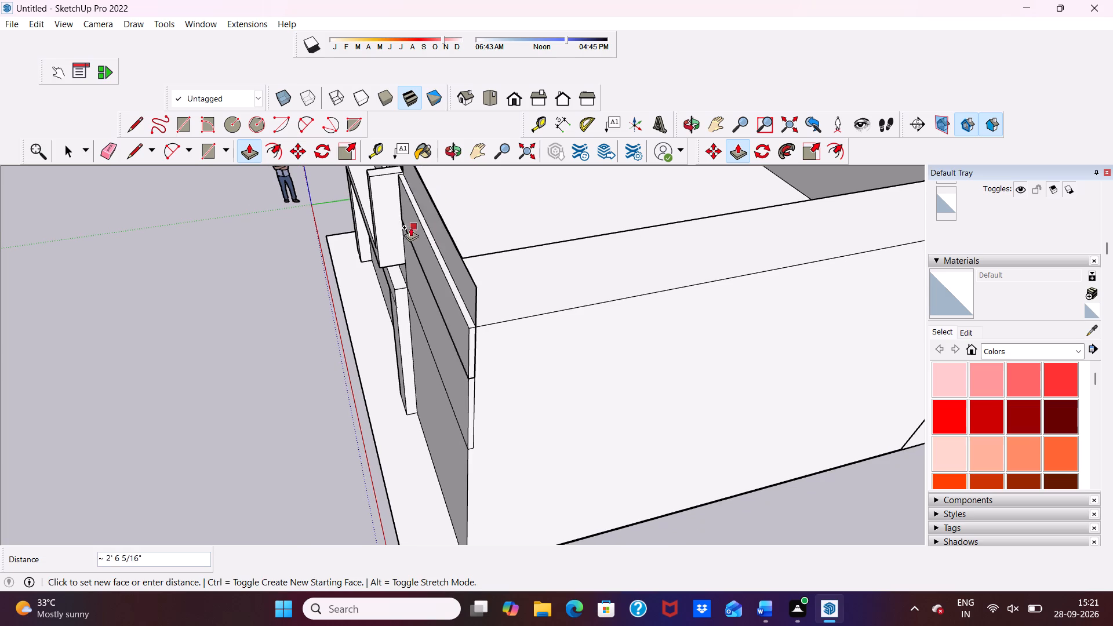
scroll(421, 220, up, 1)
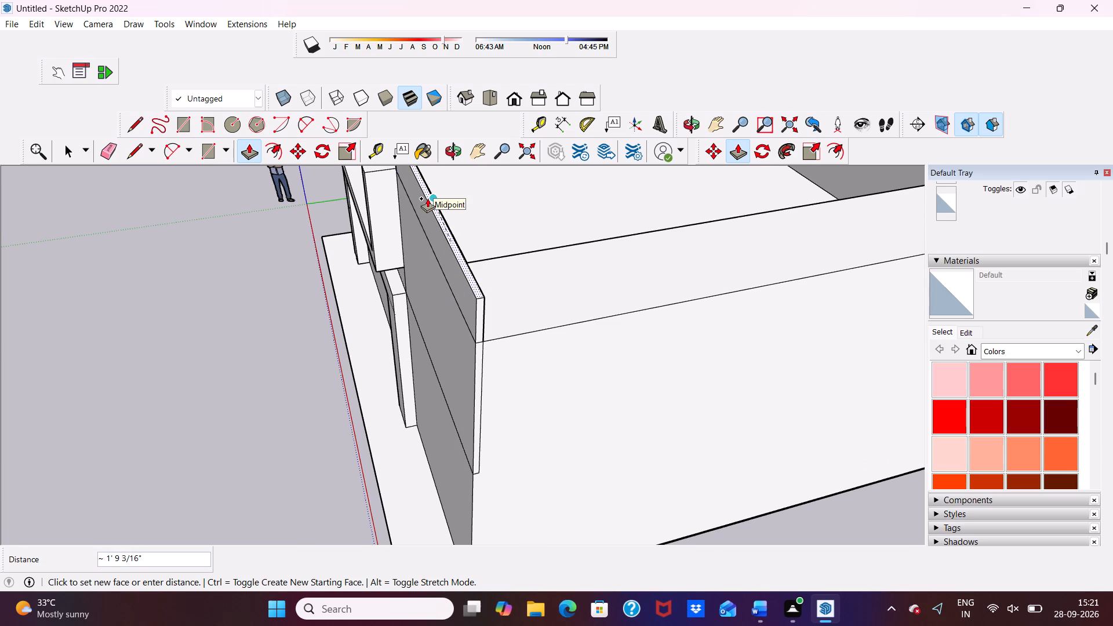
click(427, 198)
Push/Pull the inner face of the raised strip above the wall panel by 1/8".
scroll(432, 206, down, 4)
middle_drag(457, 228, 256, 224)
scroll(357, 198, up, 6)
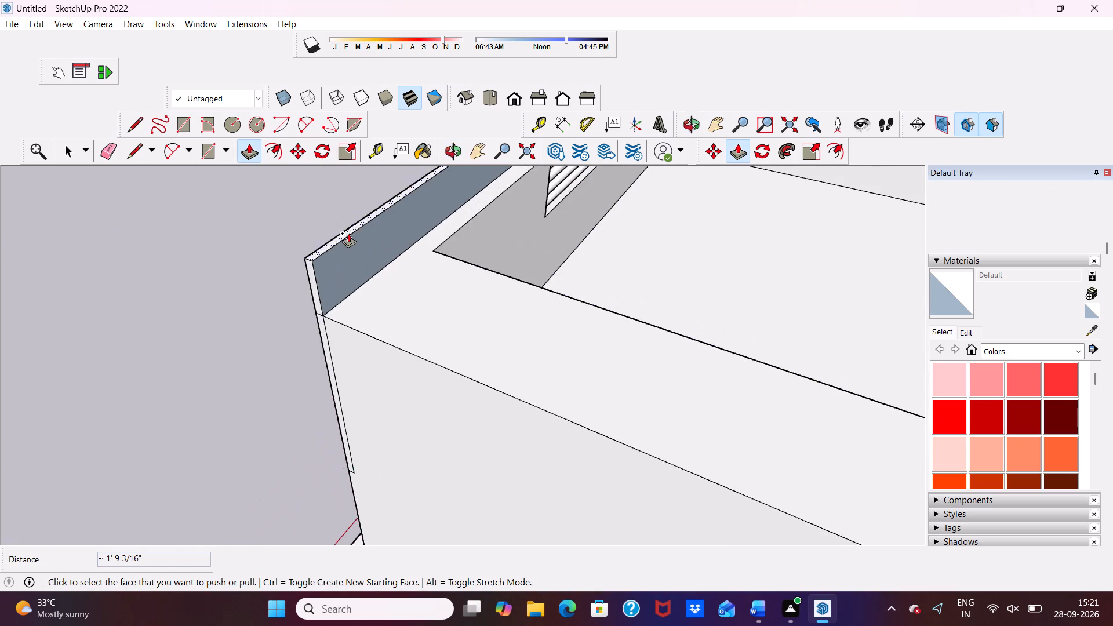
scroll(348, 233, up, 3)
click(348, 256)
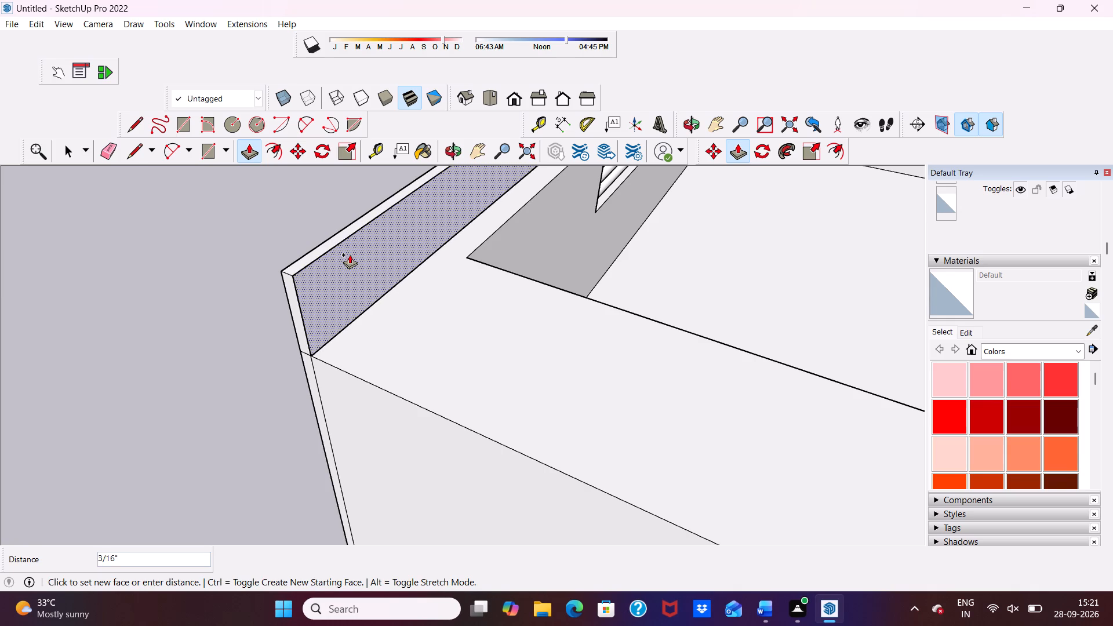
click(350, 254)
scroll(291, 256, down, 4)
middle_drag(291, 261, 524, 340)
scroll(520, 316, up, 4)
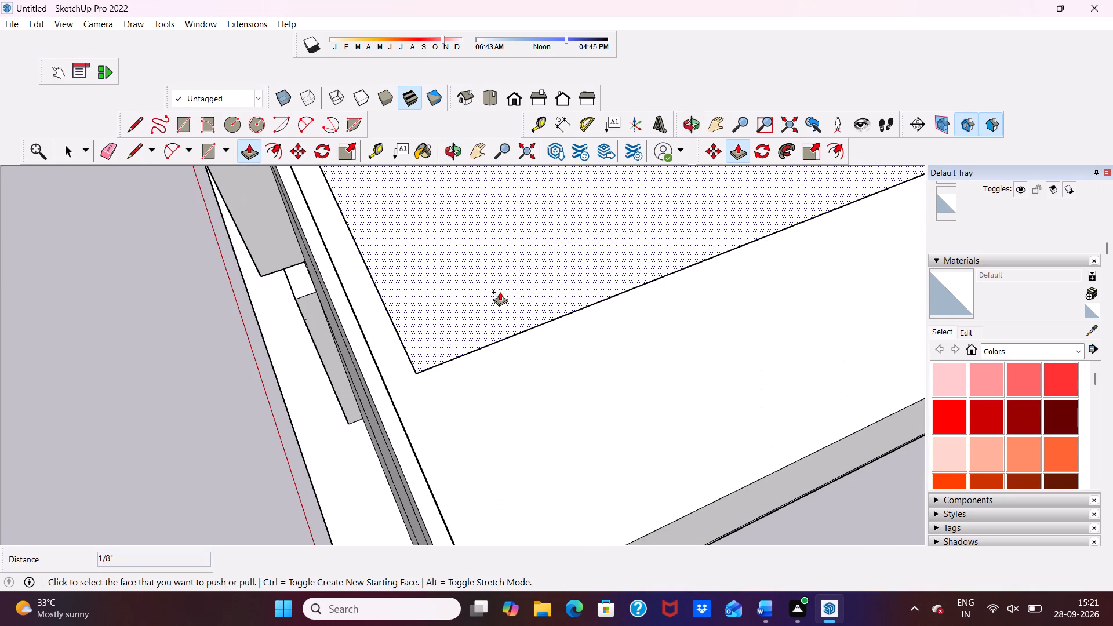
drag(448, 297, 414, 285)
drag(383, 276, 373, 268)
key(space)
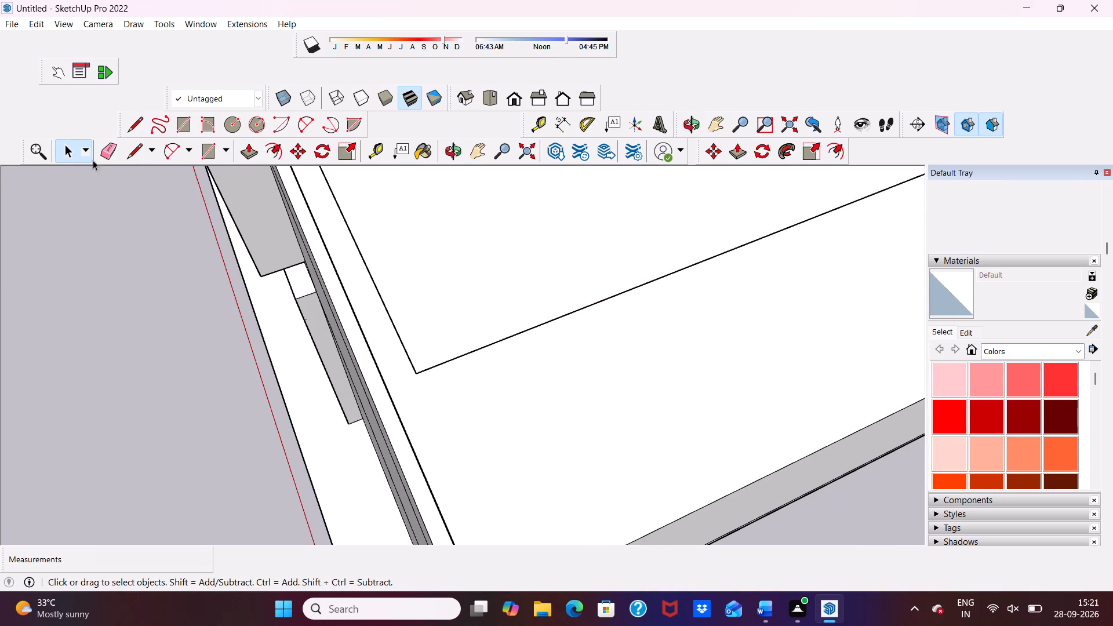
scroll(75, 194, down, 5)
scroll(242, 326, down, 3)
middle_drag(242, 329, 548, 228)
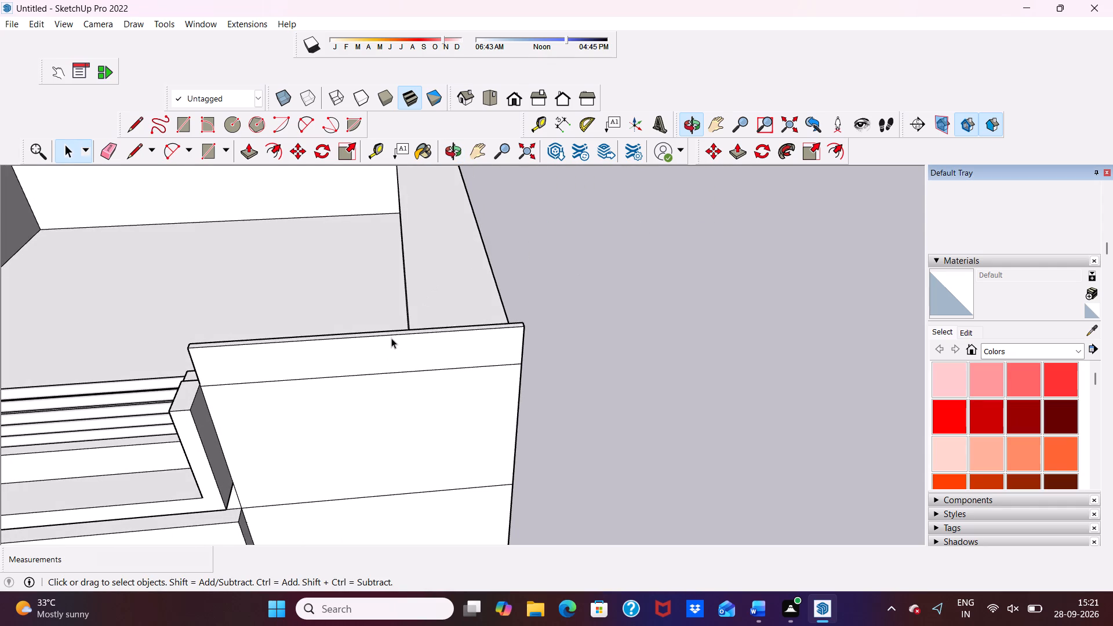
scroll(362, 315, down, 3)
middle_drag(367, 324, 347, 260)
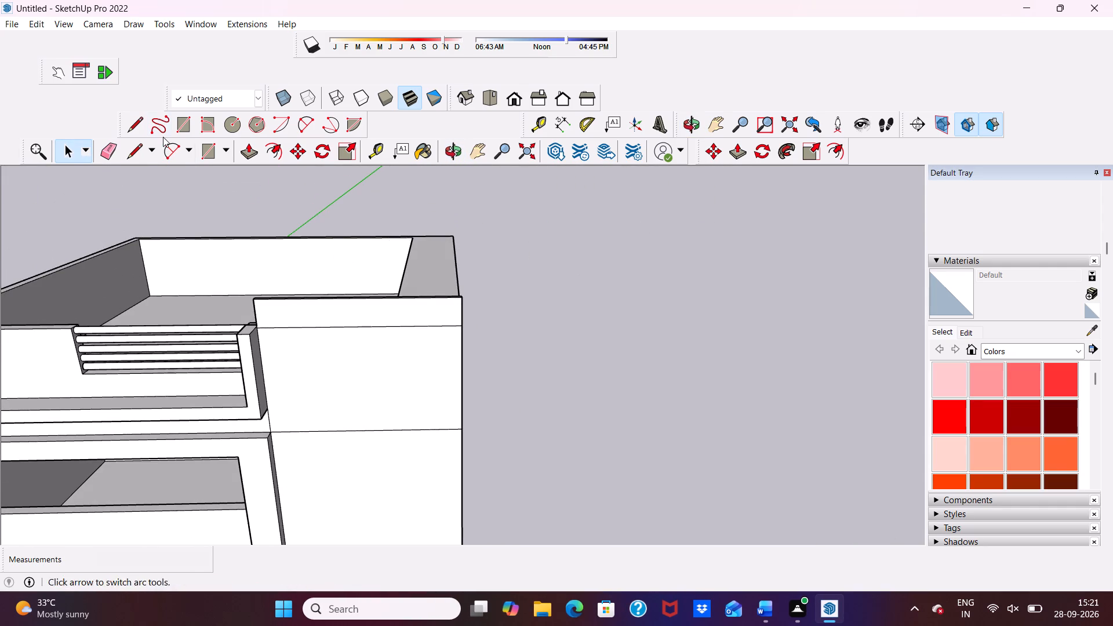
Erase the two horizontal edges across the raised front wall panel and the short vertical edge between it and the band.
click(108, 150)
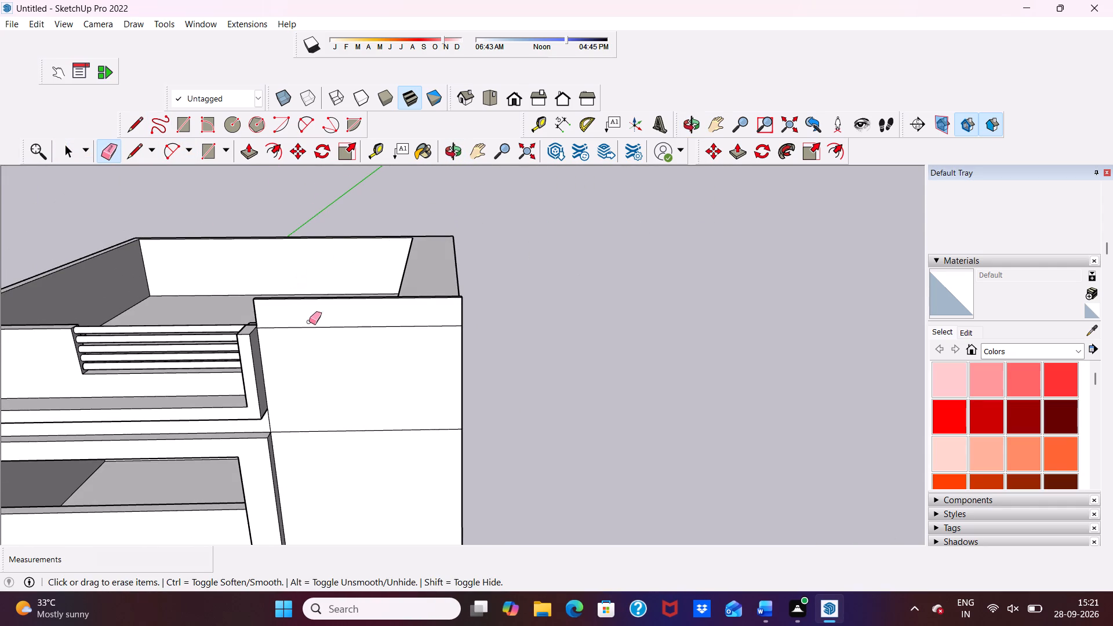
click(311, 327)
scroll(312, 253, down, 6)
middle_drag(359, 322, 388, 231)
scroll(353, 318, up, 6)
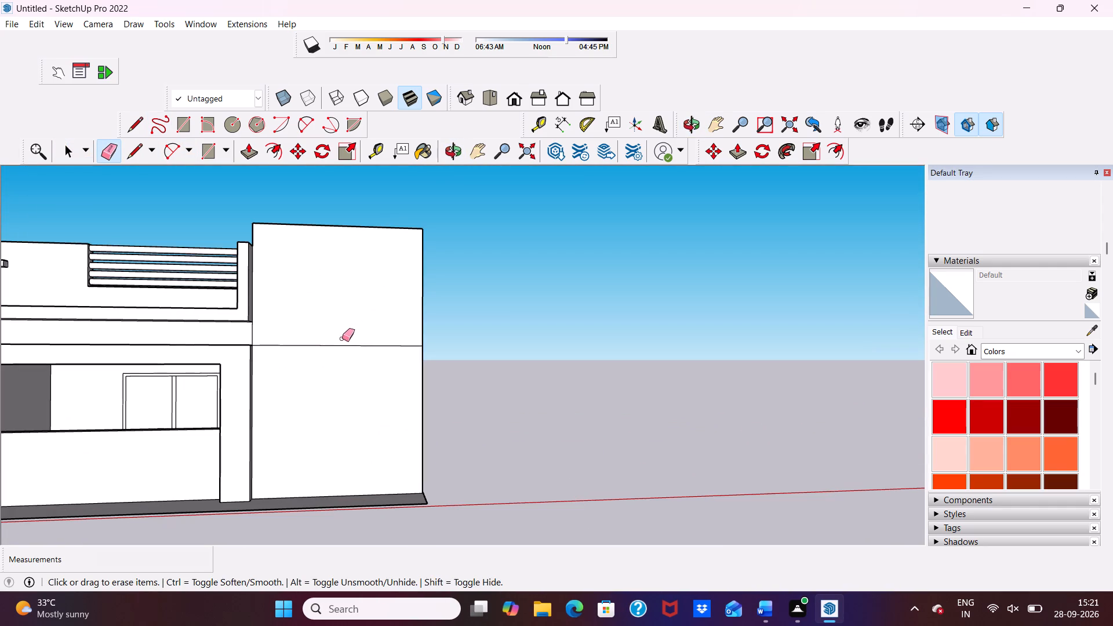
click(337, 348)
scroll(333, 335, down, 1)
scroll(330, 339, up, 1)
scroll(329, 340, down, 1)
scroll(329, 340, up, 3)
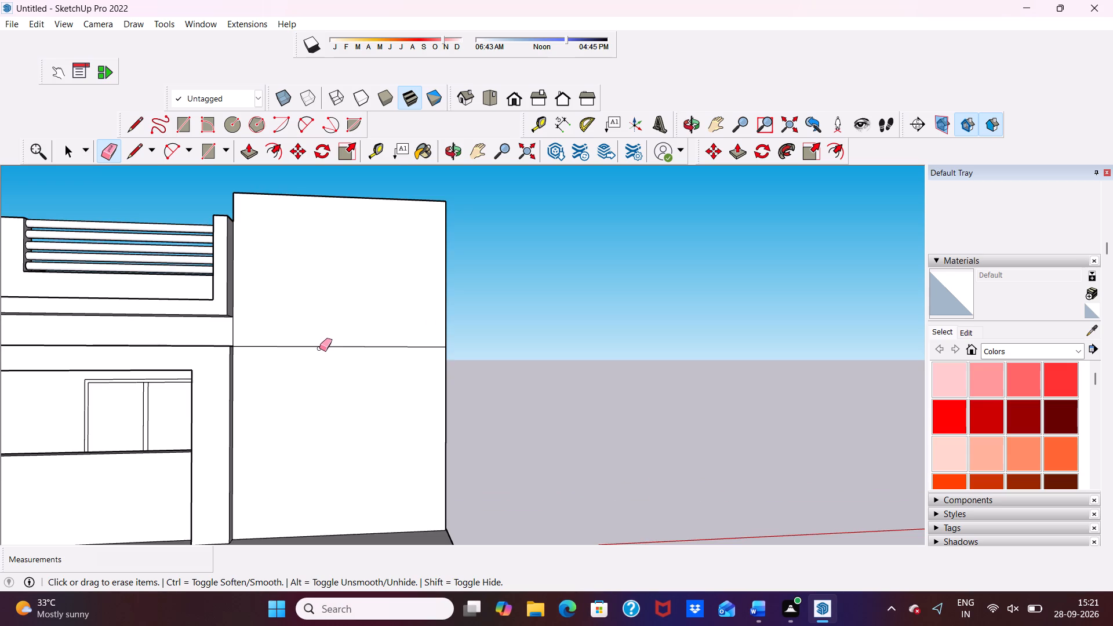
click(319, 348)
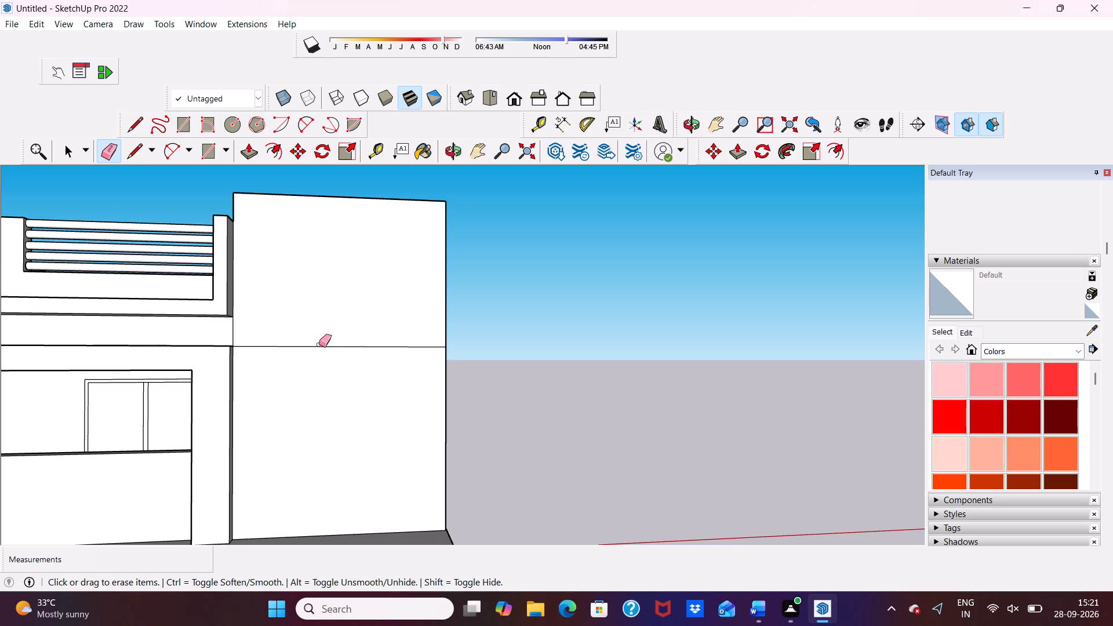
click(317, 346)
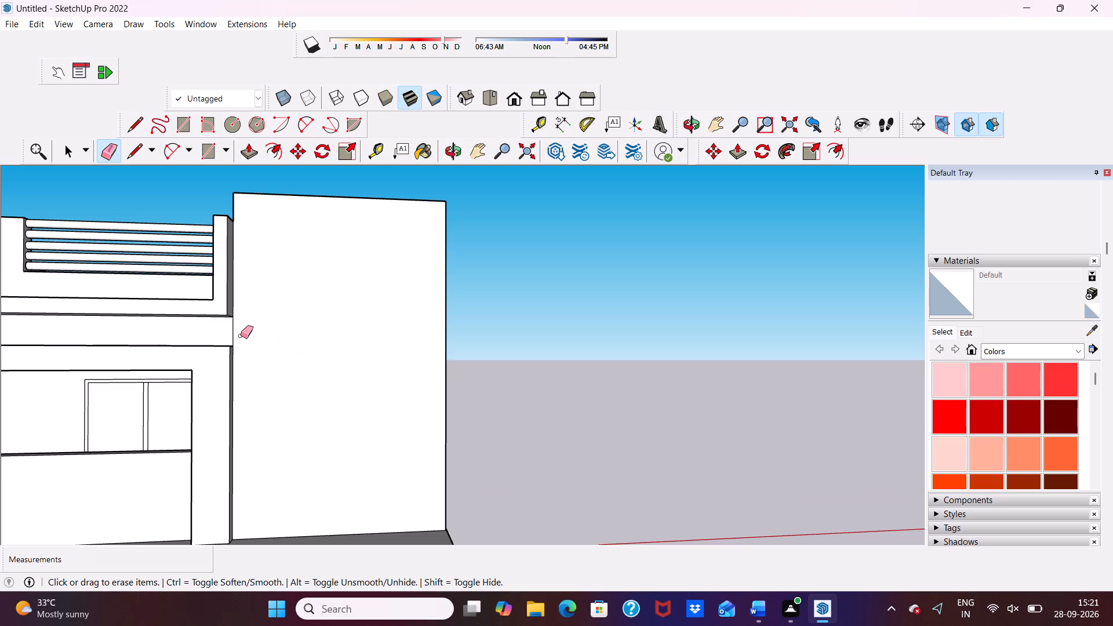
click(232, 327)
scroll(233, 317, down, 2)
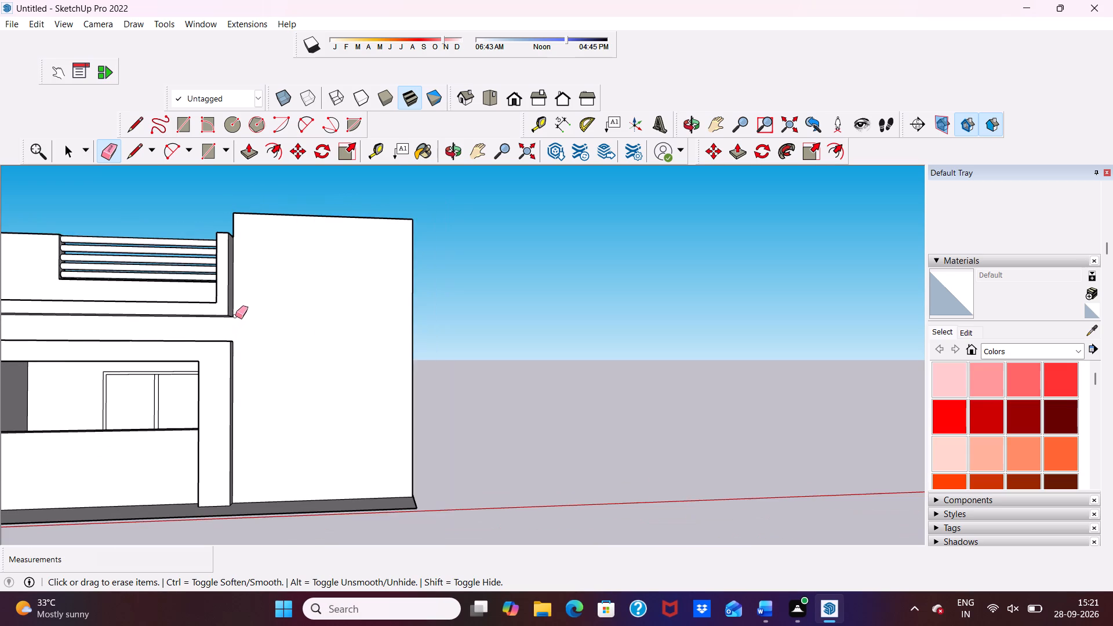
Examine the front and side of the building around the raised wall panel and parapet.
key(space)
scroll(402, 322, down, 8)
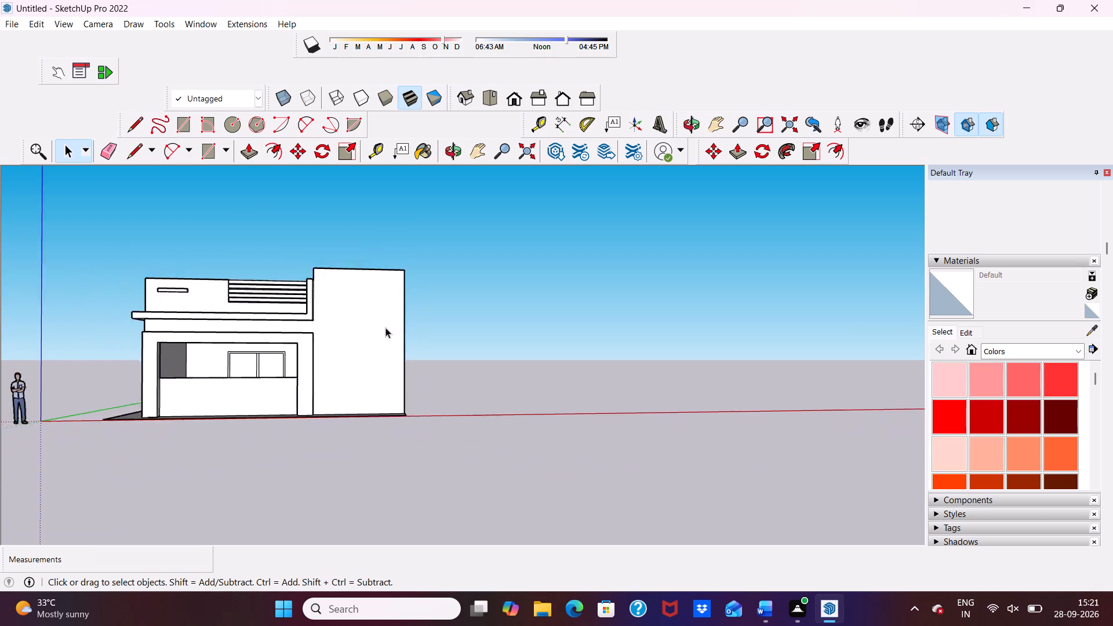
scroll(385, 327, down, 3)
middle_drag(379, 340, 219, 400)
middle_drag(208, 397, 201, 395)
scroll(289, 330, up, 3)
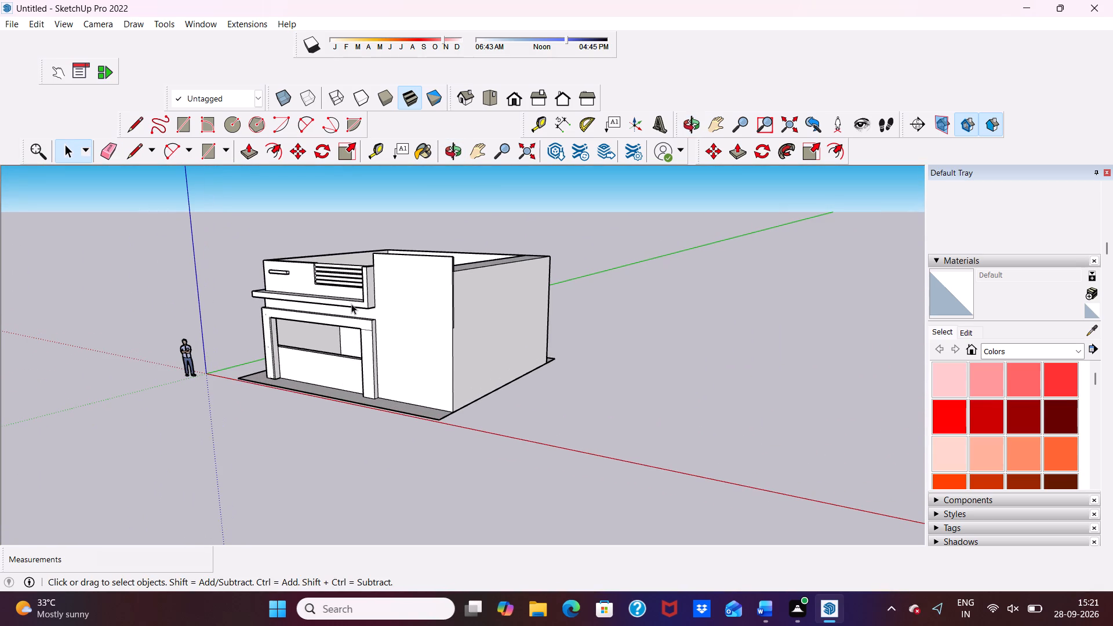
scroll(354, 299, down, 1)
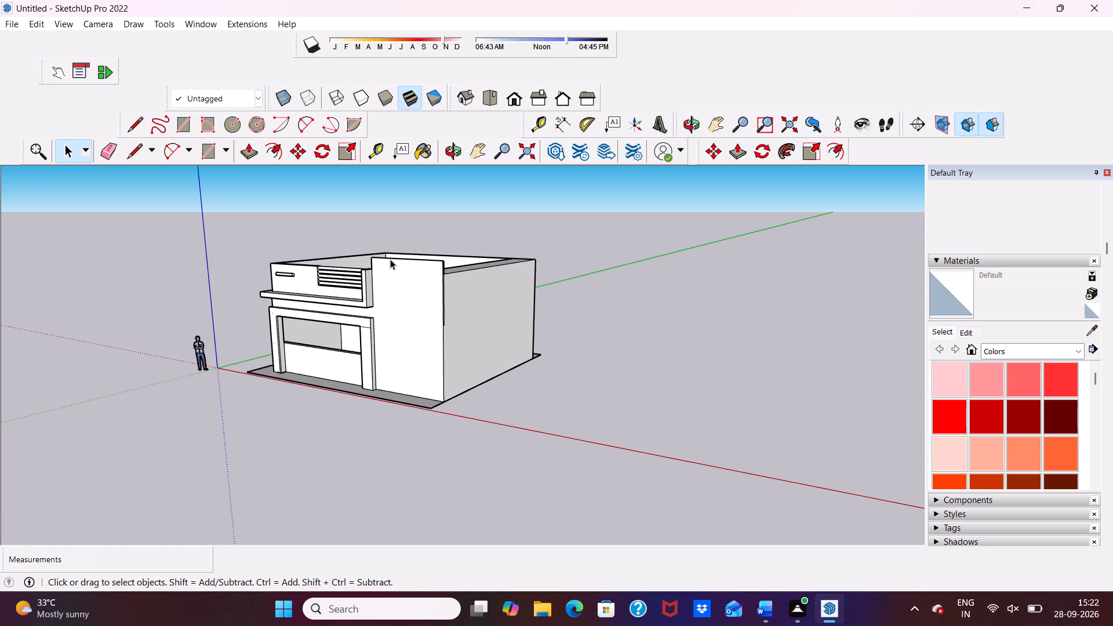
Push/Pull the inner face of the thick side parapet behind the raised wall panel outward by about 3' 4 9/16".
scroll(397, 265, down, 3)
key(space)
scroll(438, 296, down, 1)
middle_drag(438, 297, 465, 311)
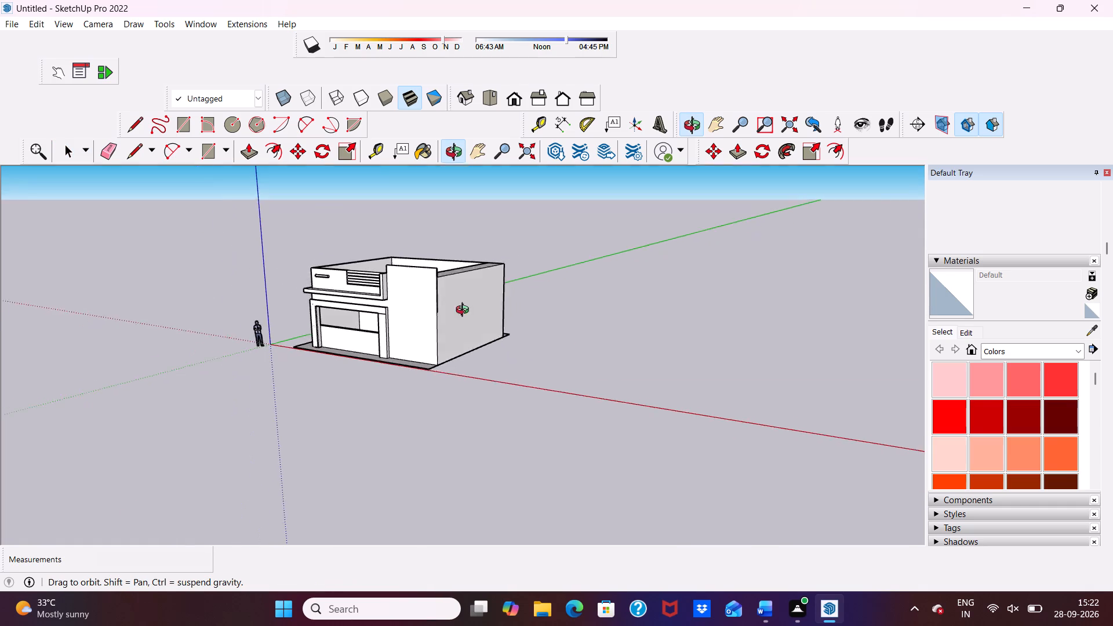
middle_drag(465, 311, 769, 396)
scroll(462, 306, up, 7)
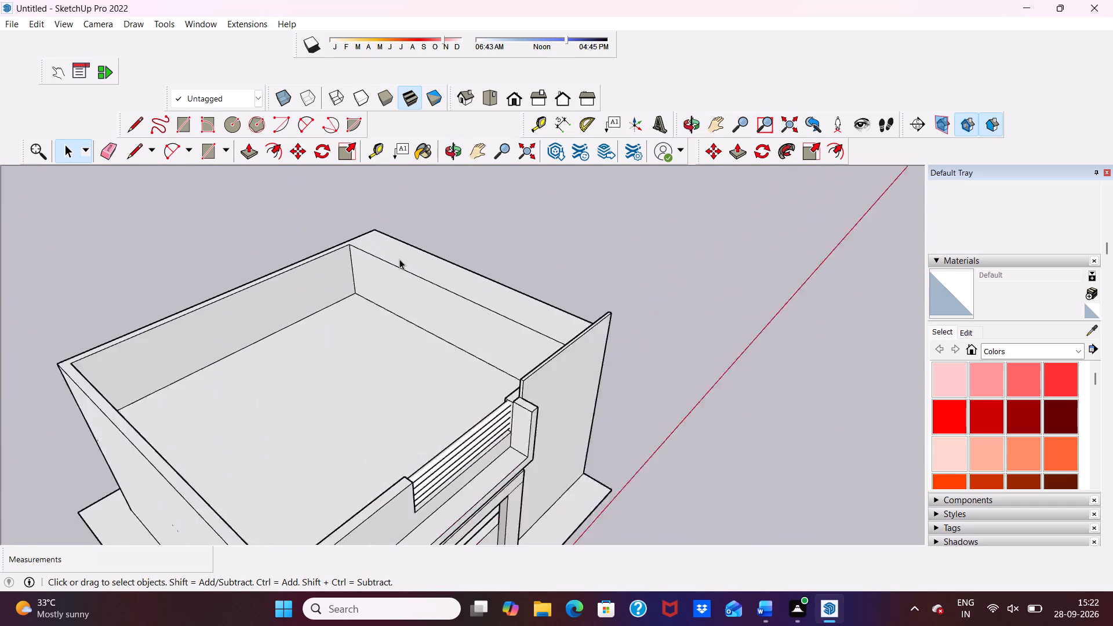
scroll(399, 259, up, 2)
click(406, 292)
scroll(459, 241, down, 3)
middle_drag(474, 259, 388, 254)
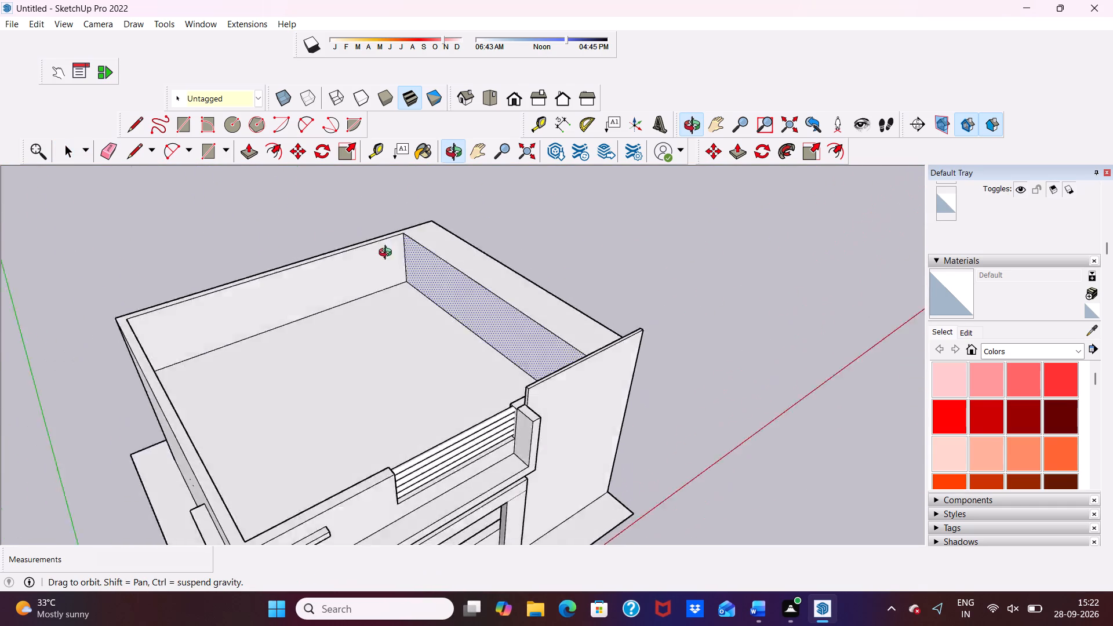
middle_drag(388, 254, 307, 230)
middle_drag(323, 231, 334, 234)
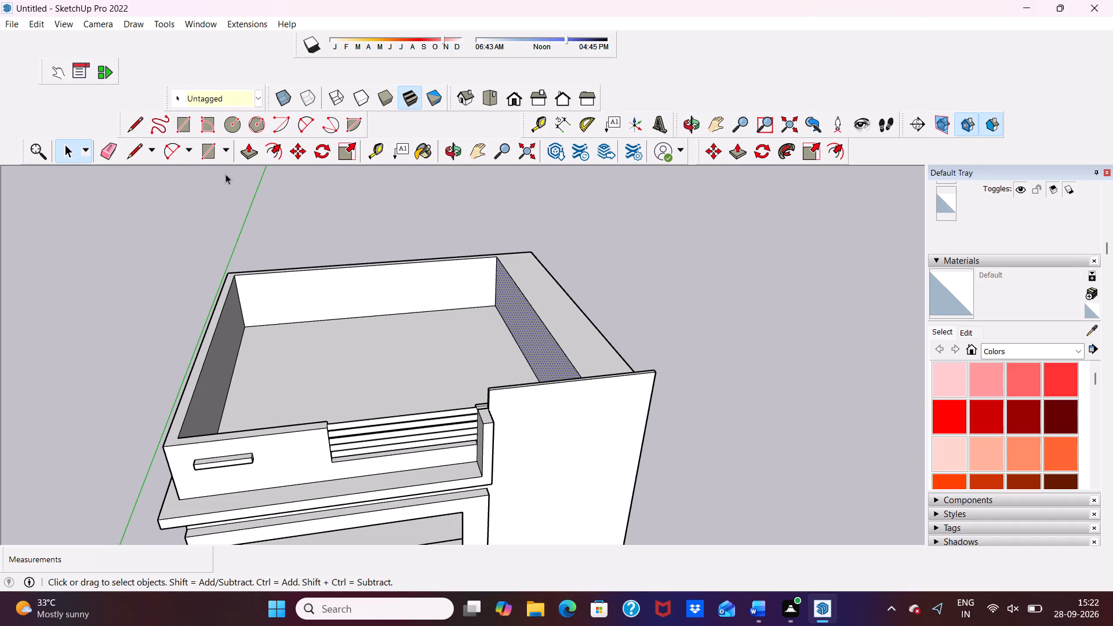
click(250, 152)
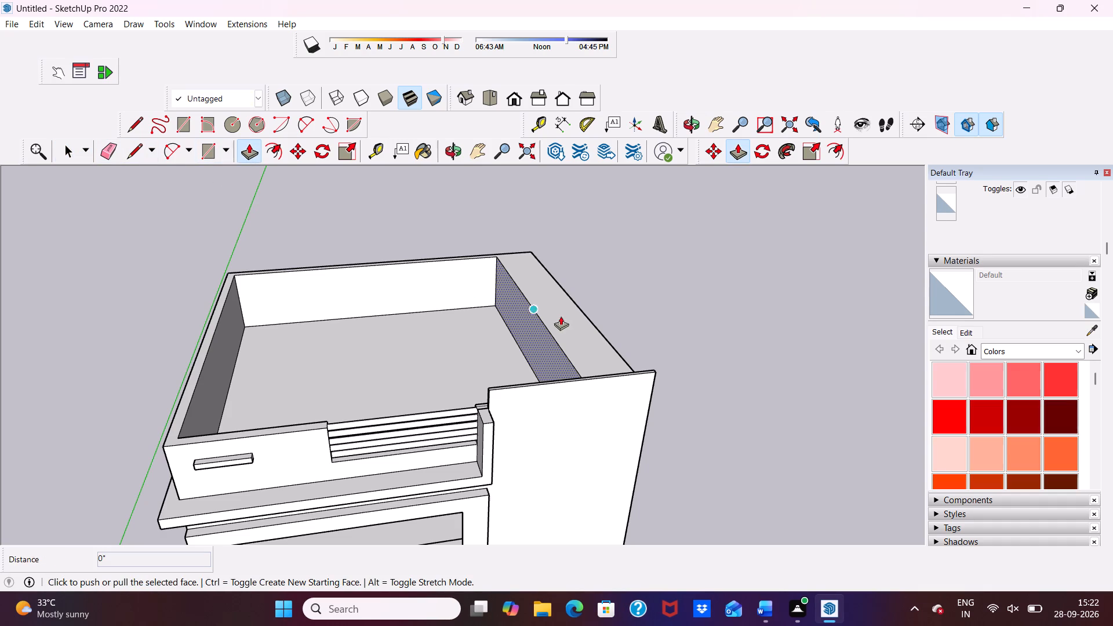
drag(537, 325, 568, 317)
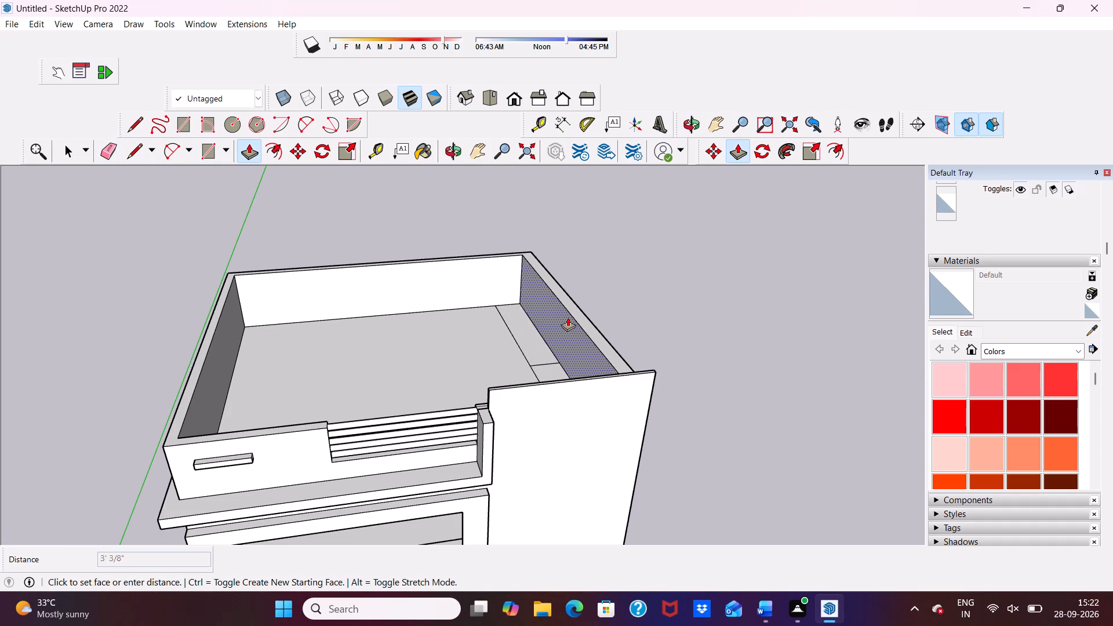
drag(568, 317, 571, 316)
scroll(565, 305, down, 4)
middle_drag(625, 316, 296, 201)
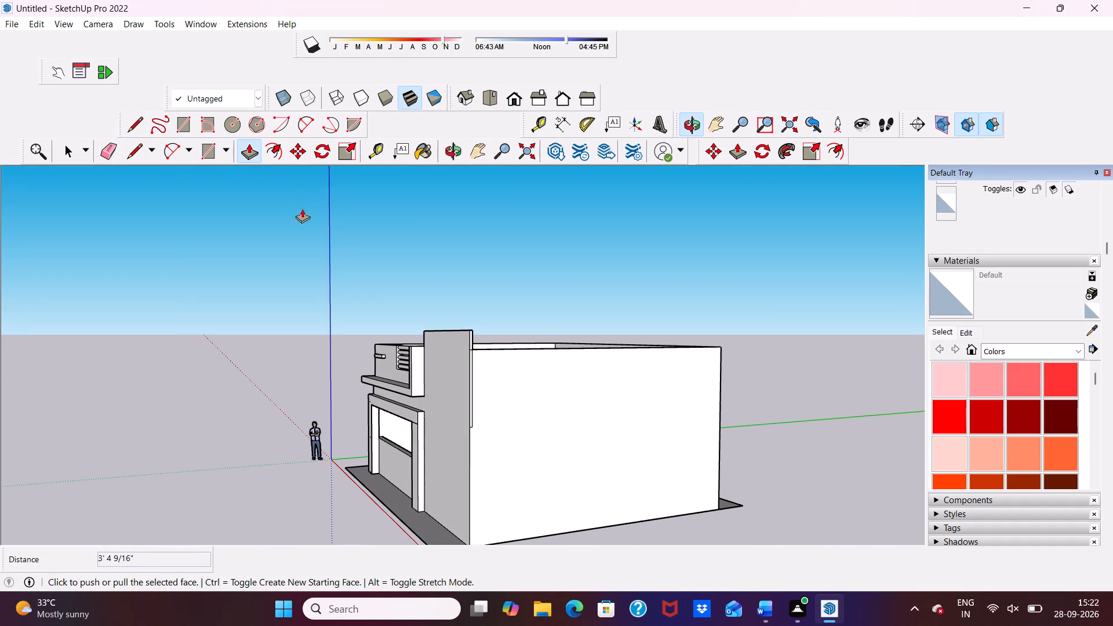
key(space)
Erase the leftover edges on the roof floor along the thinned side parapet.
scroll(465, 318, down, 1)
middle_drag(465, 318, 230, 505)
scroll(447, 437, up, 5)
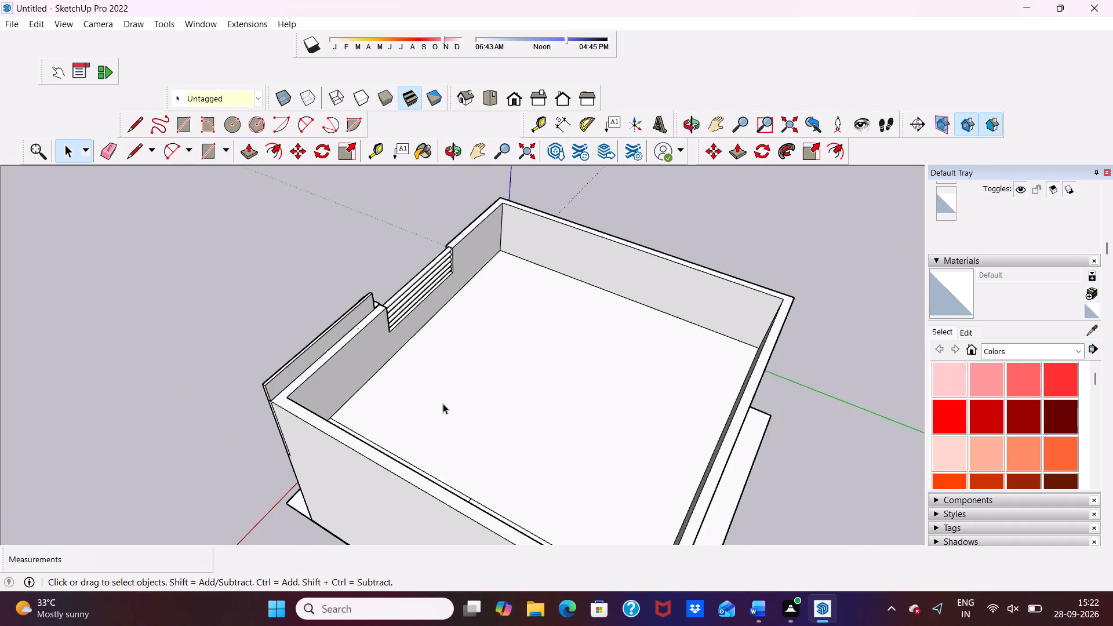
scroll(443, 403, down, 1)
middle_drag(445, 403, 178, 454)
middle_drag(190, 439, 207, 430)
scroll(275, 398, up, 4)
drag(107, 151, 112, 164)
click(105, 152)
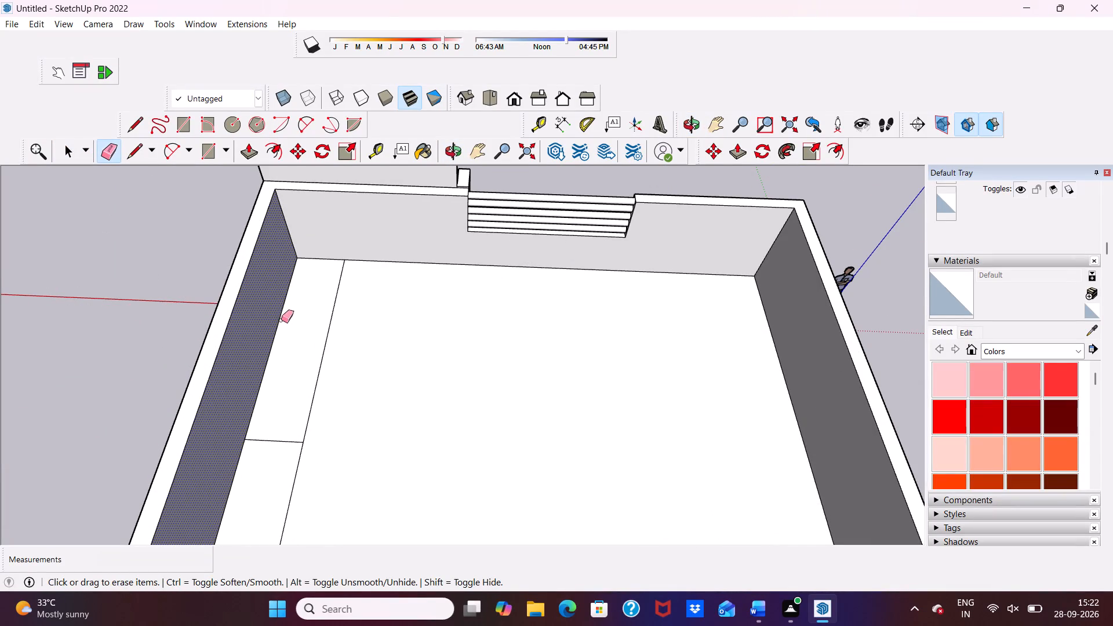
click(322, 361)
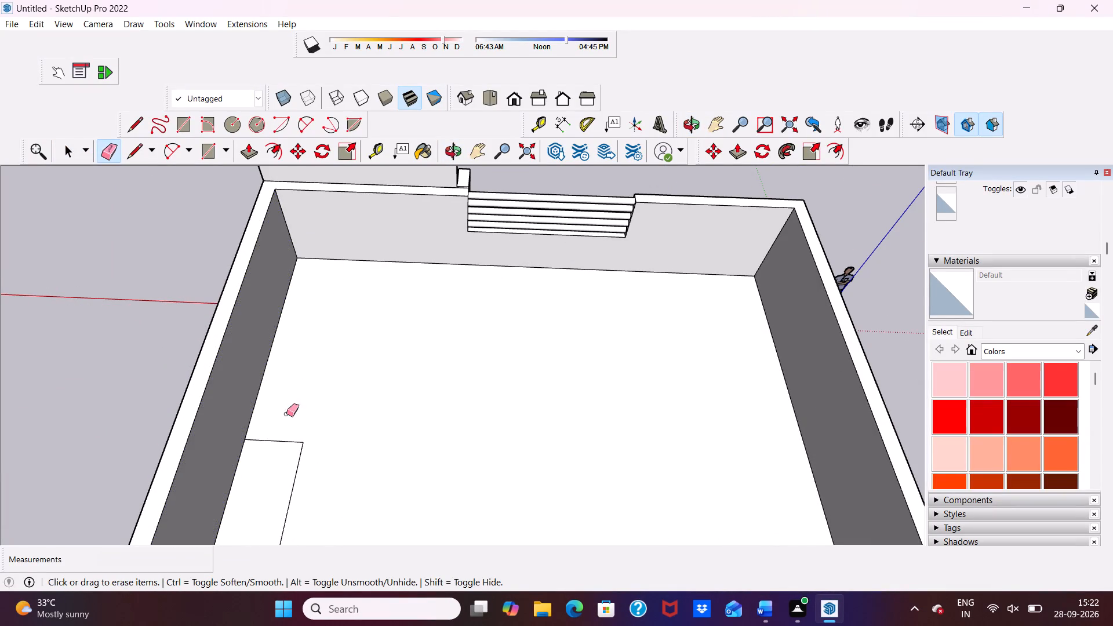
drag(281, 442, 297, 457)
click(299, 458)
scroll(293, 384, down, 5)
Examine the building from the roof, sides and front to review the parapet, wall panel and front elevation.
middle_drag(333, 374, 530, 363)
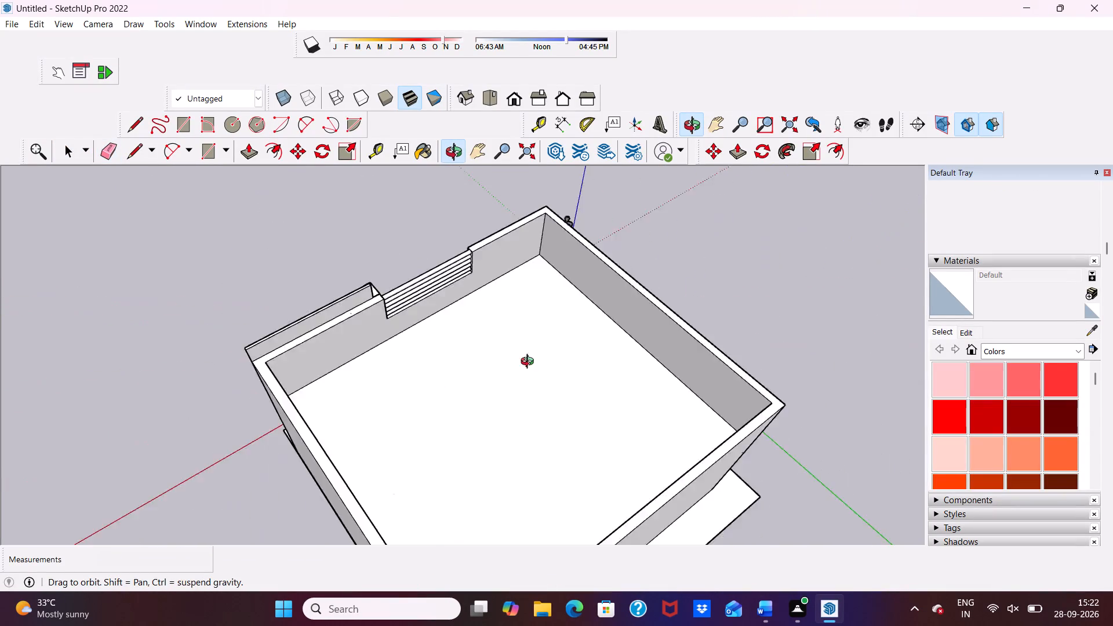
middle_drag(530, 363, 709, 233)
middle_click(709, 229)
middle_drag(518, 398, 927, 314)
middle_drag(511, 406, 795, 386)
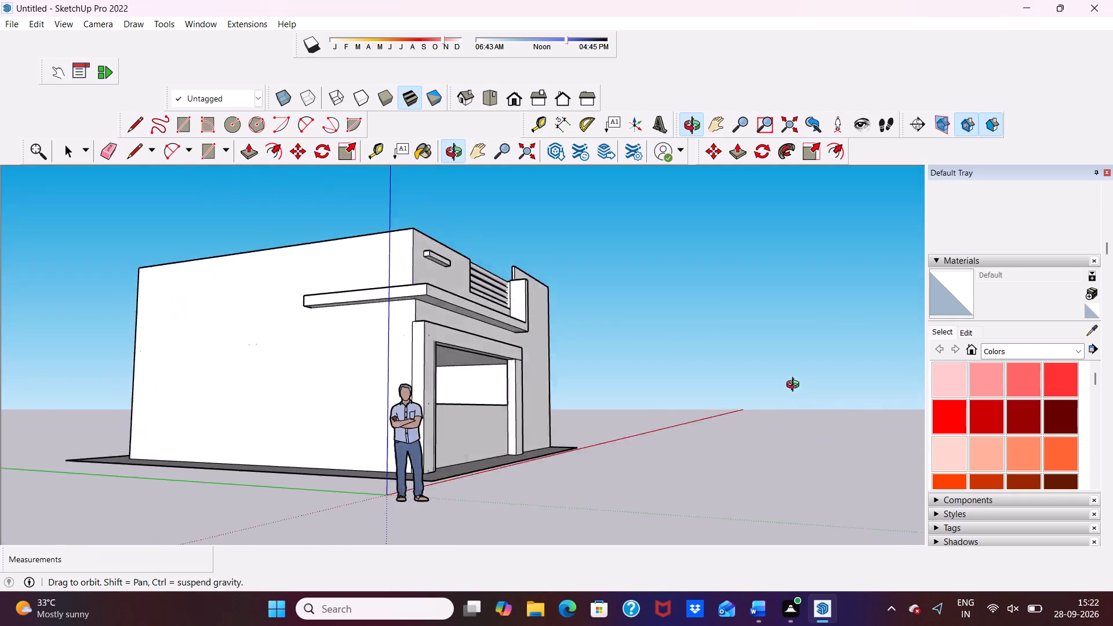
middle_drag(795, 386, 438, 398)
key(space)
middle_click(439, 398)
scroll(462, 376, down, 5)
middle_drag(466, 368, 225, 479)
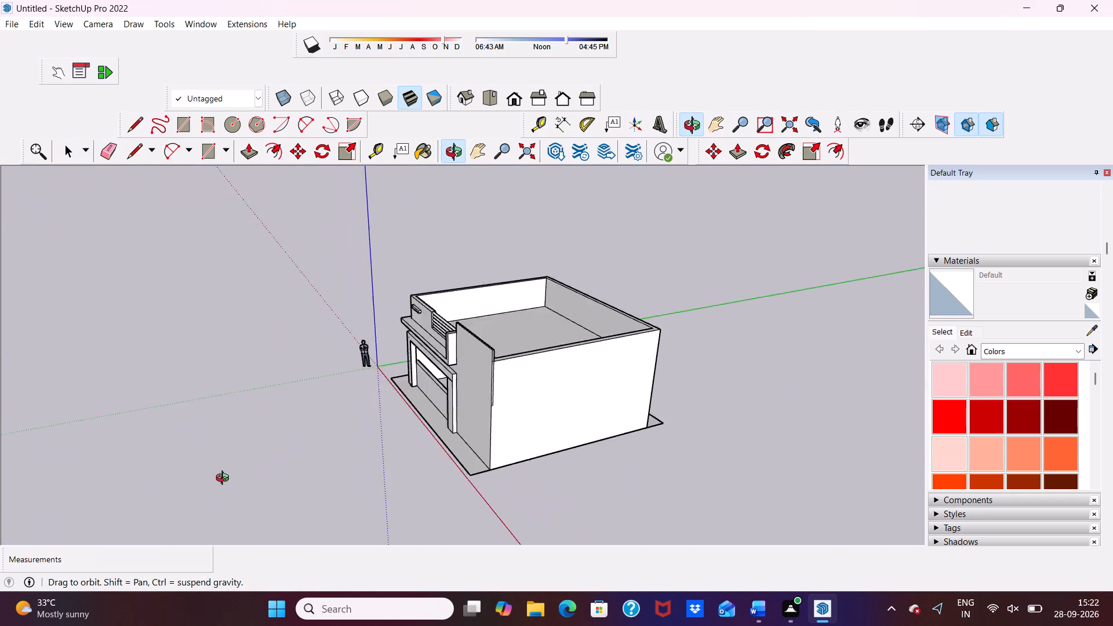
middle_drag(225, 479, 371, 543)
middle_drag(463, 448, 488, 445)
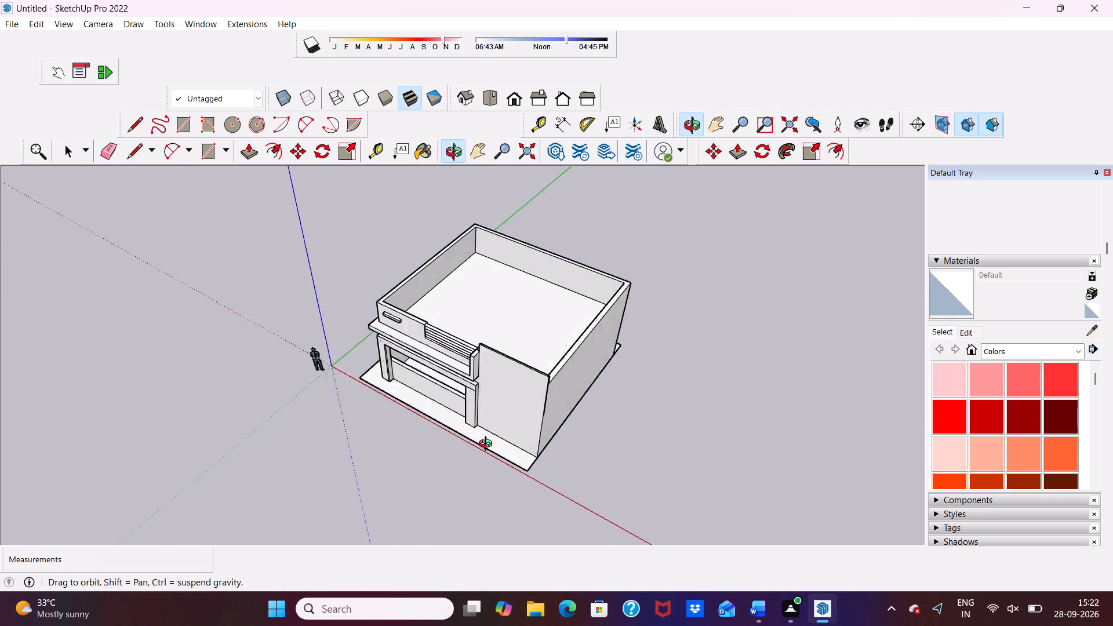
middle_drag(488, 445, 642, 299)
scroll(560, 387, up, 5)
scroll(539, 336, up, 3)
scroll(537, 336, down, 4)
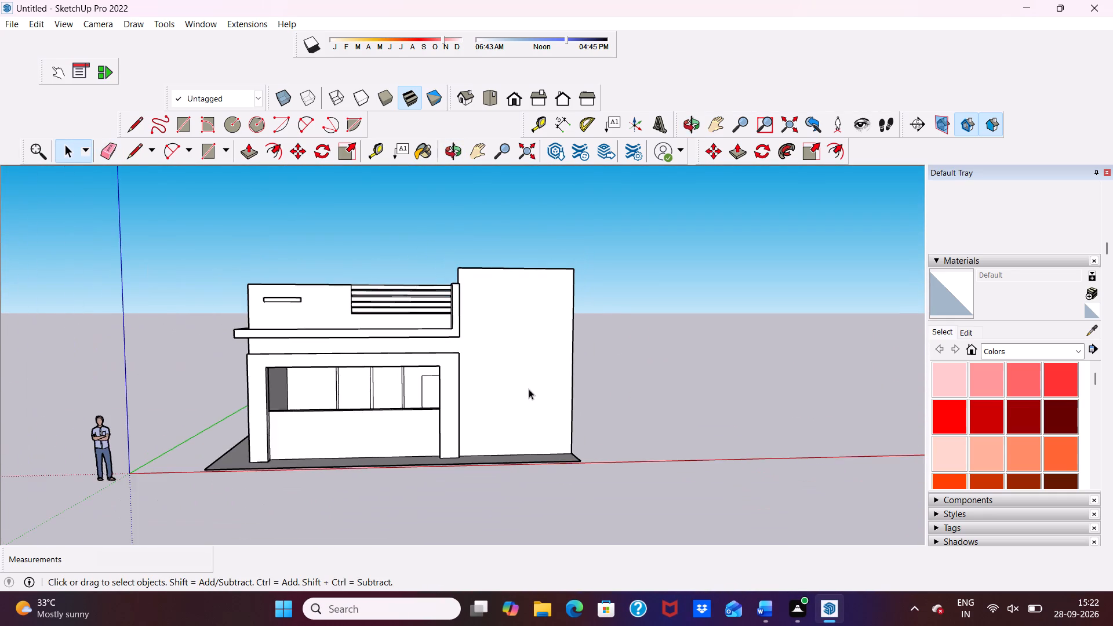
scroll(529, 389, up, 3)
scroll(518, 375, down, 10)
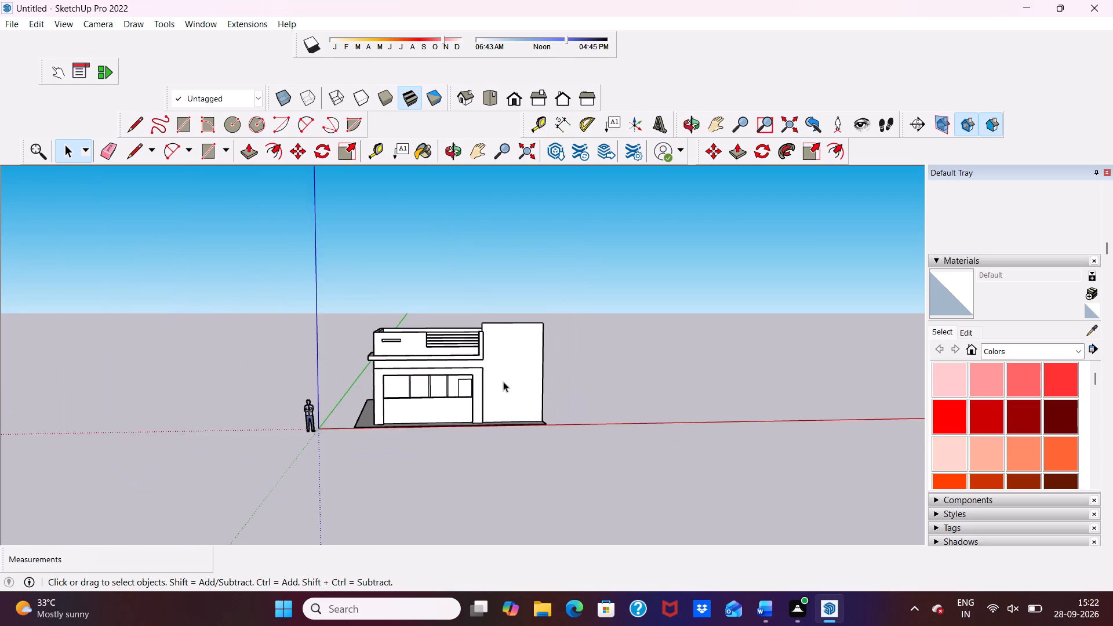
scroll(485, 352, up, 8)
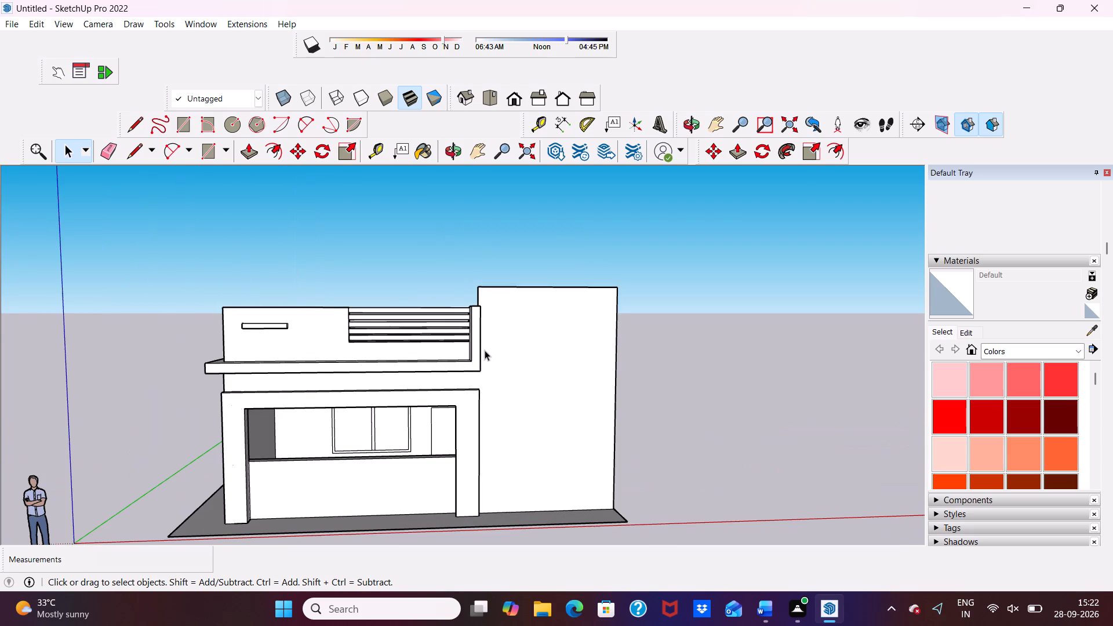
Examine the front elevation, parapet railing bars, projecting ledge, raised wall panel and roof from low, frontal and elevated angles.
scroll(486, 350, up, 5)
scroll(486, 350, down, 5)
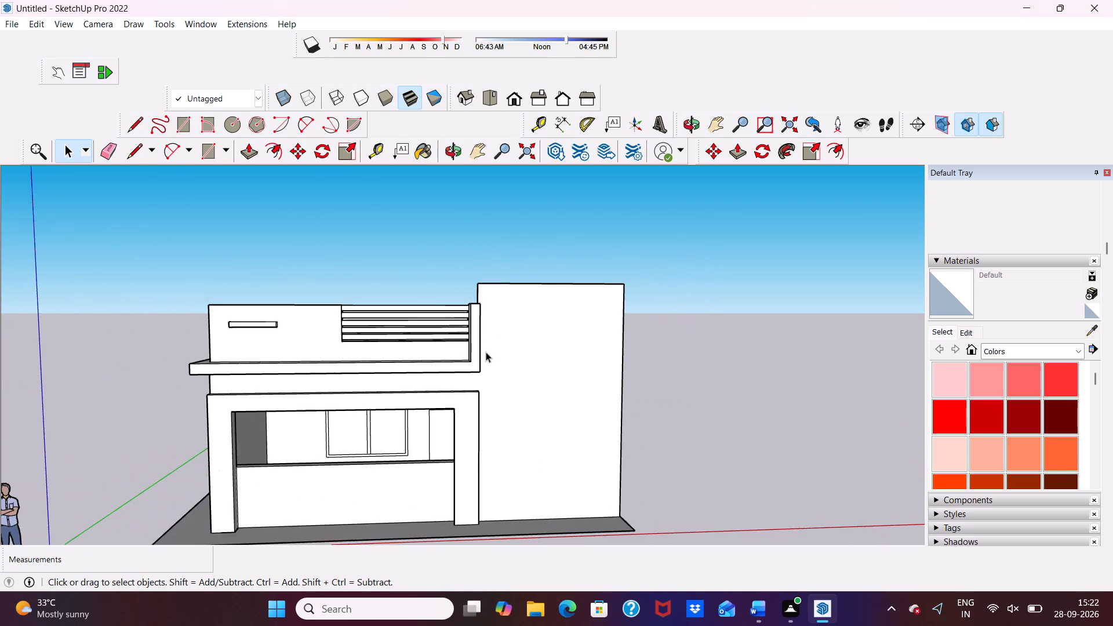
scroll(484, 354, down, 3)
scroll(503, 392, up, 6)
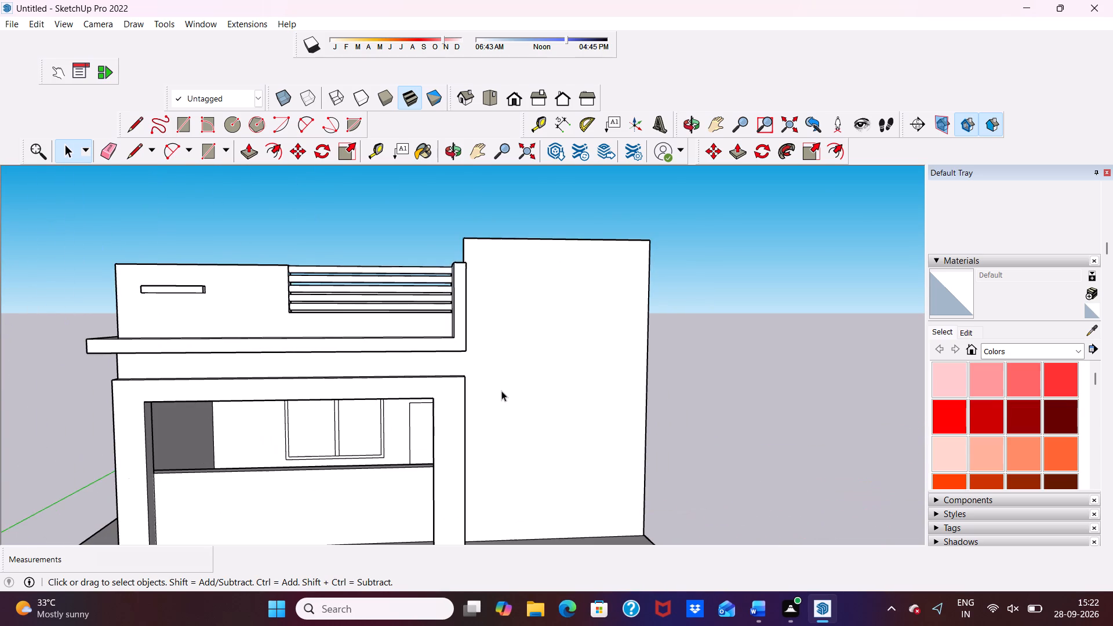
scroll(195, 337, up, 3)
scroll(195, 337, down, 5)
scroll(394, 397, down, 5)
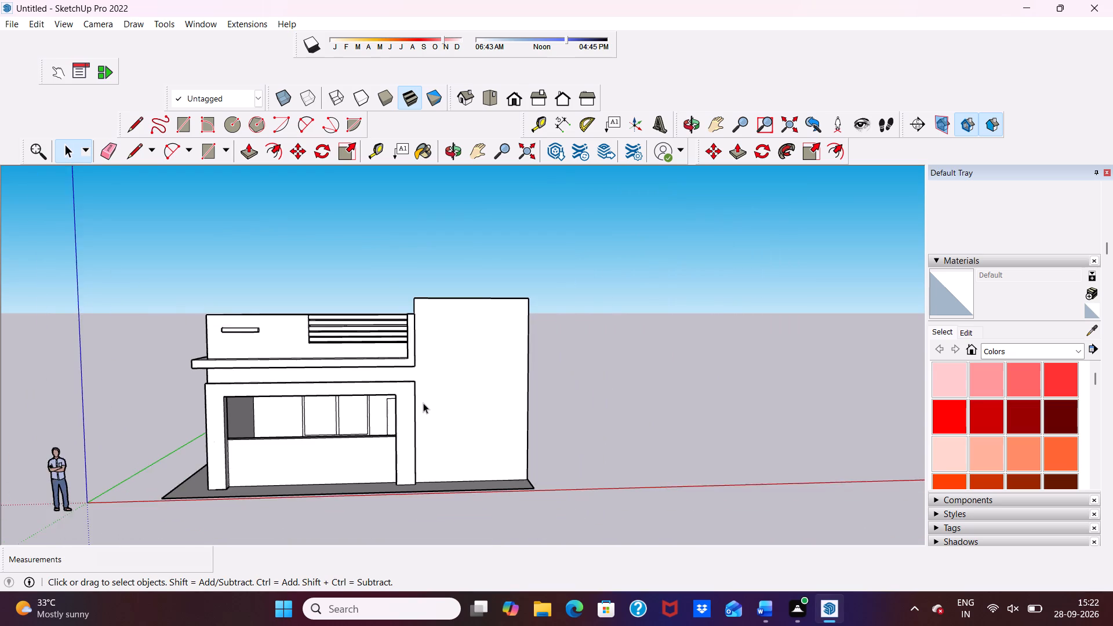
scroll(424, 403, down, 1)
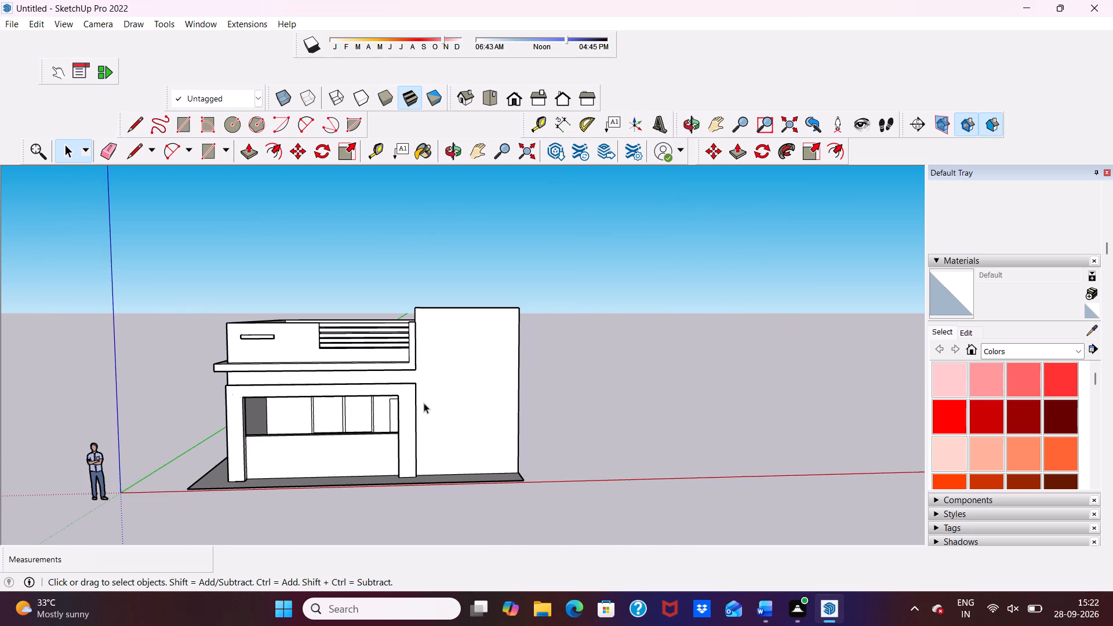
scroll(408, 377, up, 1)
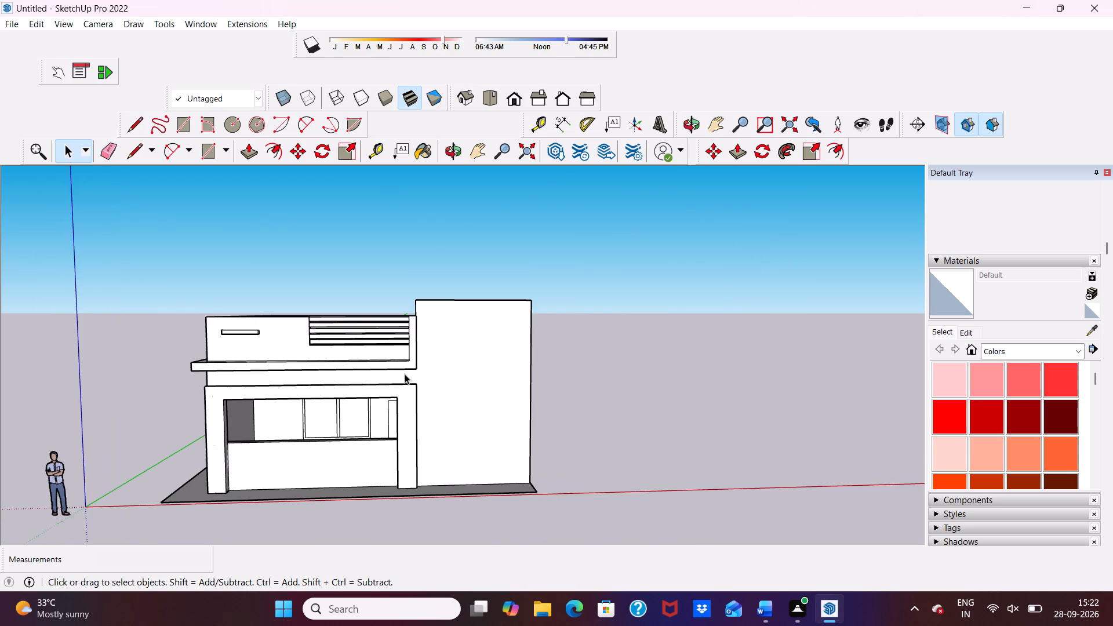
scroll(405, 374, down, 3)
scroll(405, 374, up, 9)
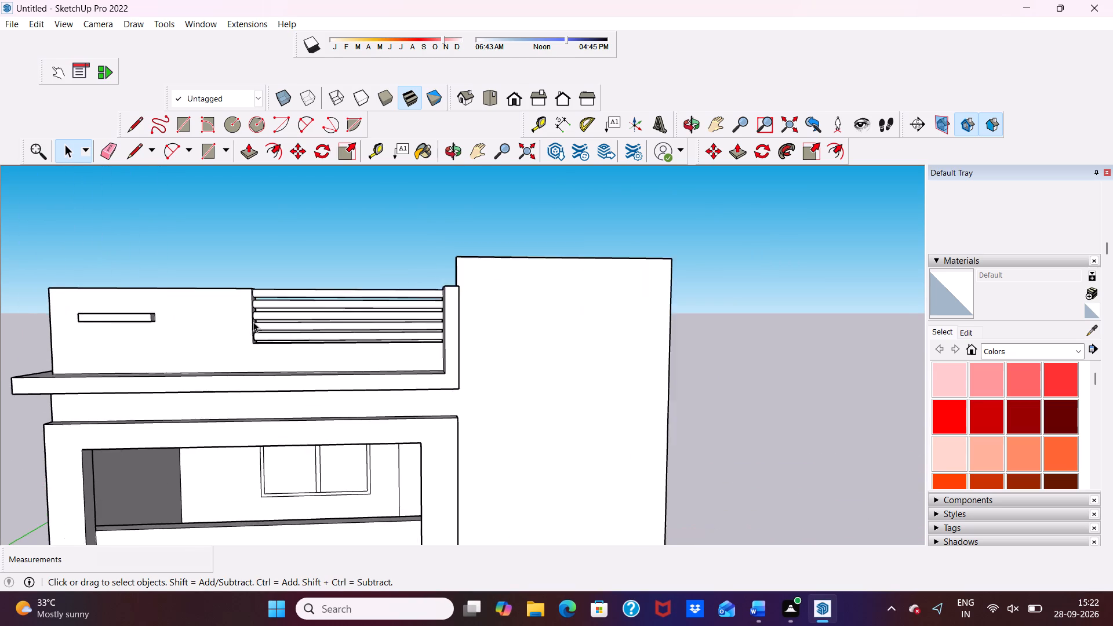
scroll(260, 319, down, 1)
middle_drag(232, 370, 201, 397)
middle_drag(214, 388, 257, 321)
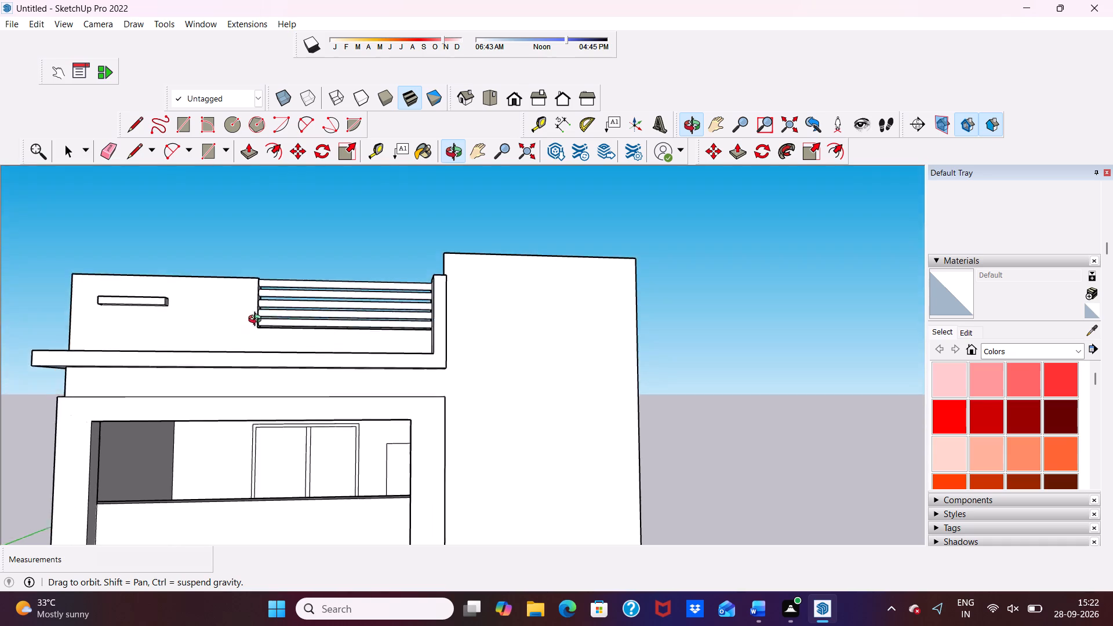
middle_drag(257, 321, 288, 321)
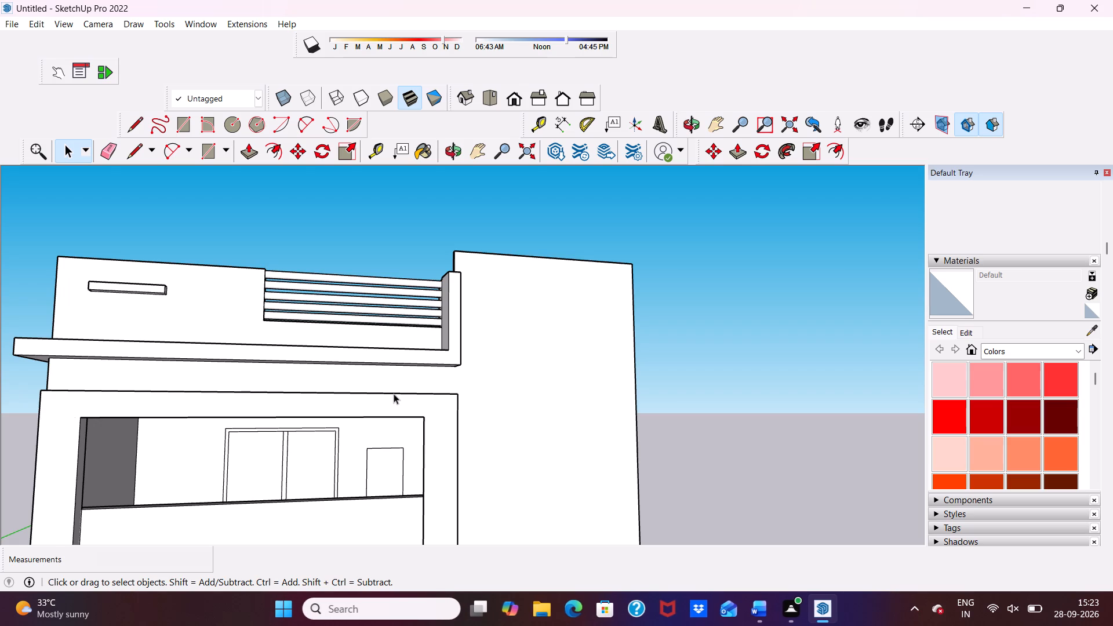
scroll(418, 400, up, 4)
scroll(418, 400, down, 5)
middle_drag(423, 398, 231, 453)
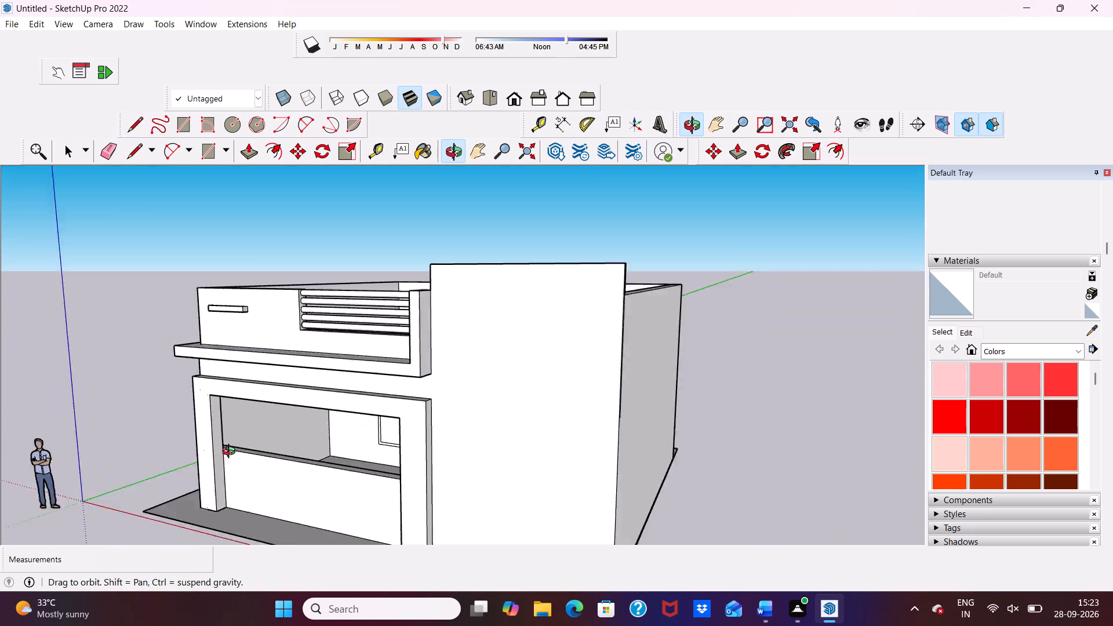
middle_drag(231, 453, 408, 399)
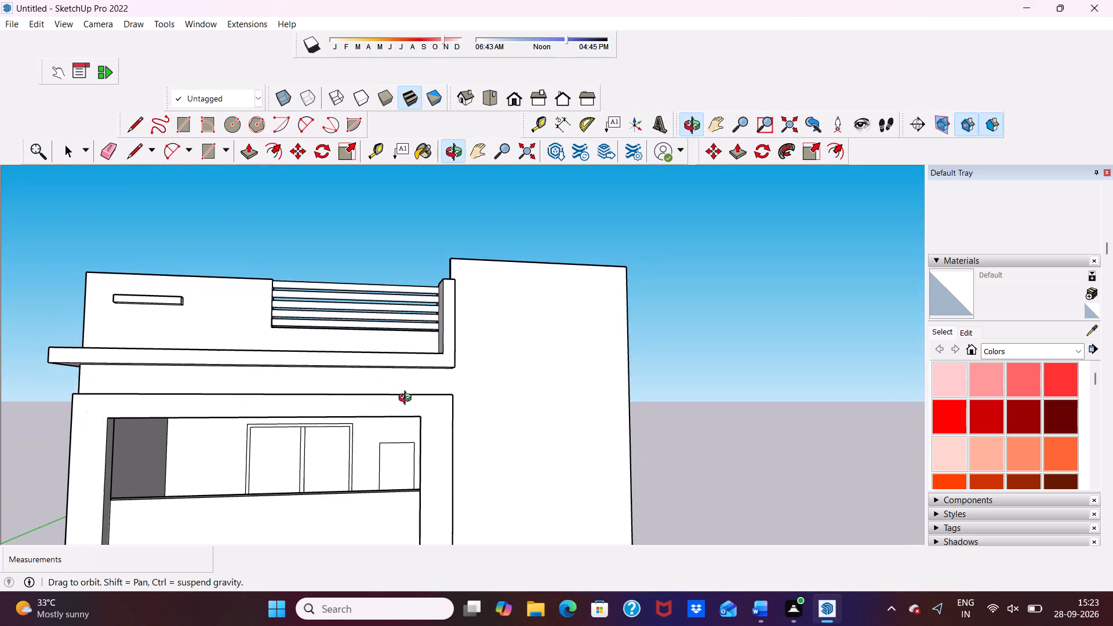
middle_drag(408, 399, 409, 396)
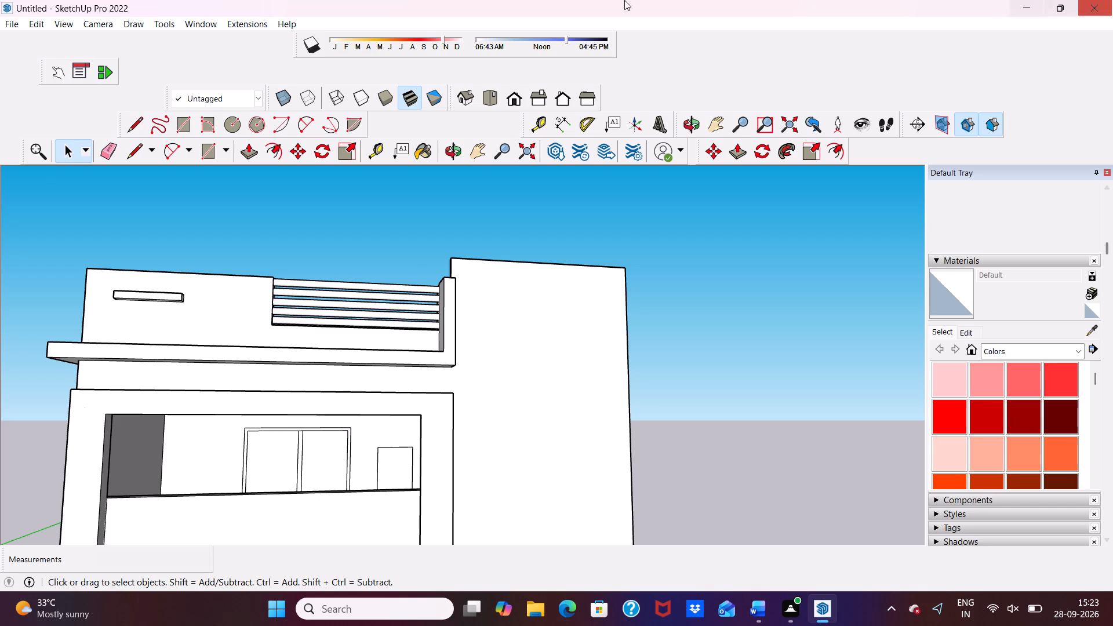
scroll(545, 249, down, 6)
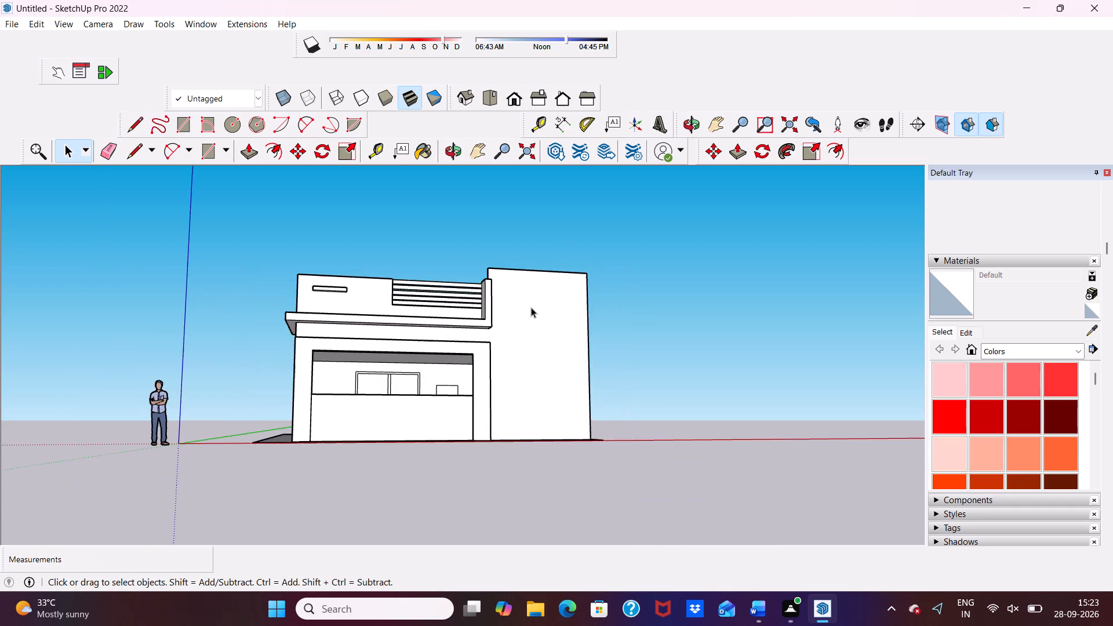
scroll(531, 310, down, 3)
scroll(536, 321, up, 4)
scroll(482, 350, down, 4)
middle_drag(455, 435, 395, 533)
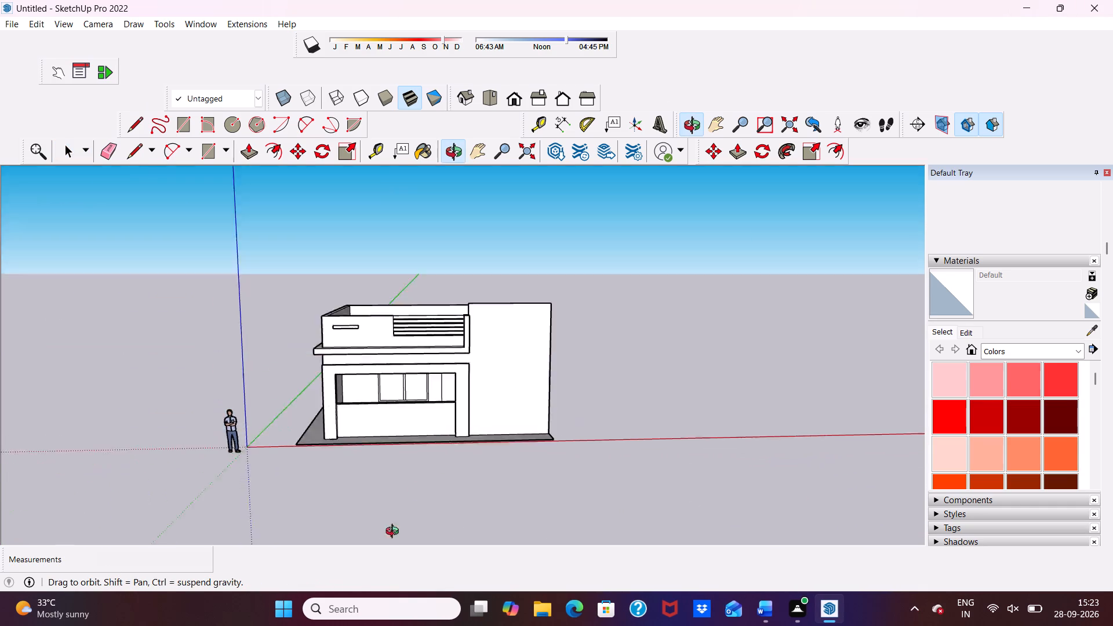
middle_drag(395, 533, 413, 409)
scroll(416, 398, up, 5)
scroll(416, 398, down, 1)
middle_drag(416, 397, 386, 526)
scroll(417, 474, up, 4)
scroll(417, 474, down, 3)
middle_drag(417, 473, 387, 549)
scroll(418, 473, down, 1)
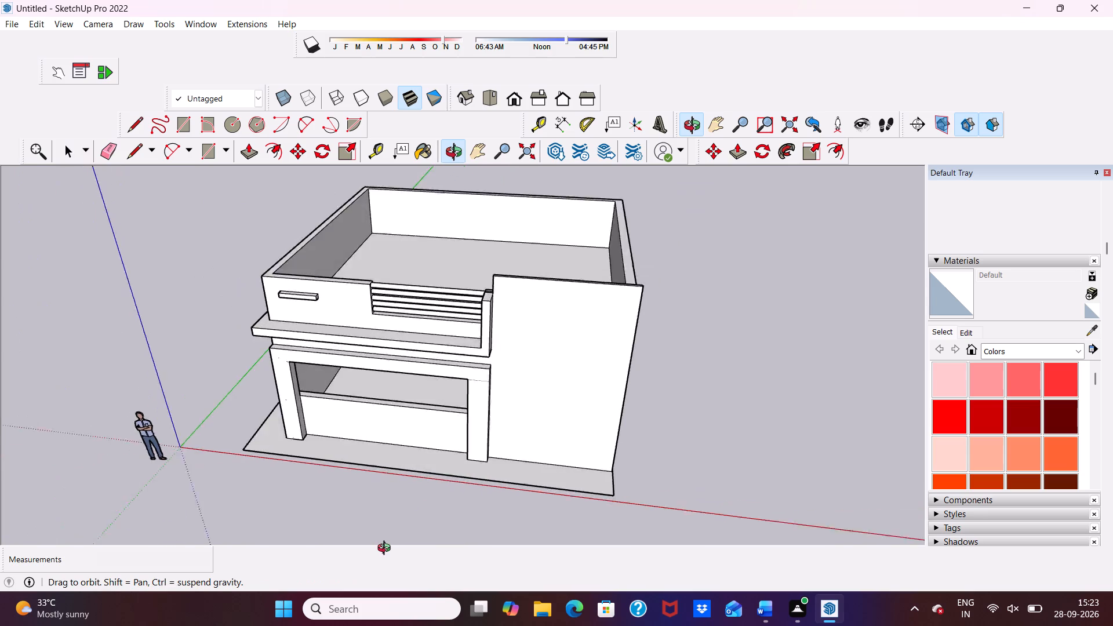
middle_drag(387, 549, 446, 457)
scroll(446, 457, up, 4)
scroll(446, 457, down, 1)
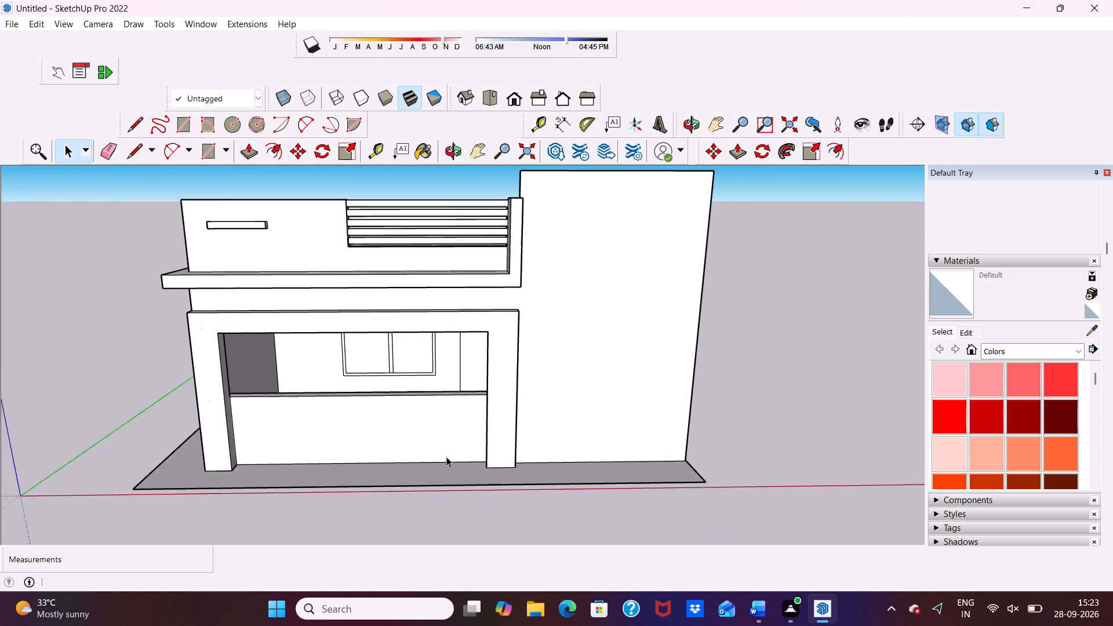
scroll(446, 457, down, 3)
middle_drag(446, 455, 424, 394)
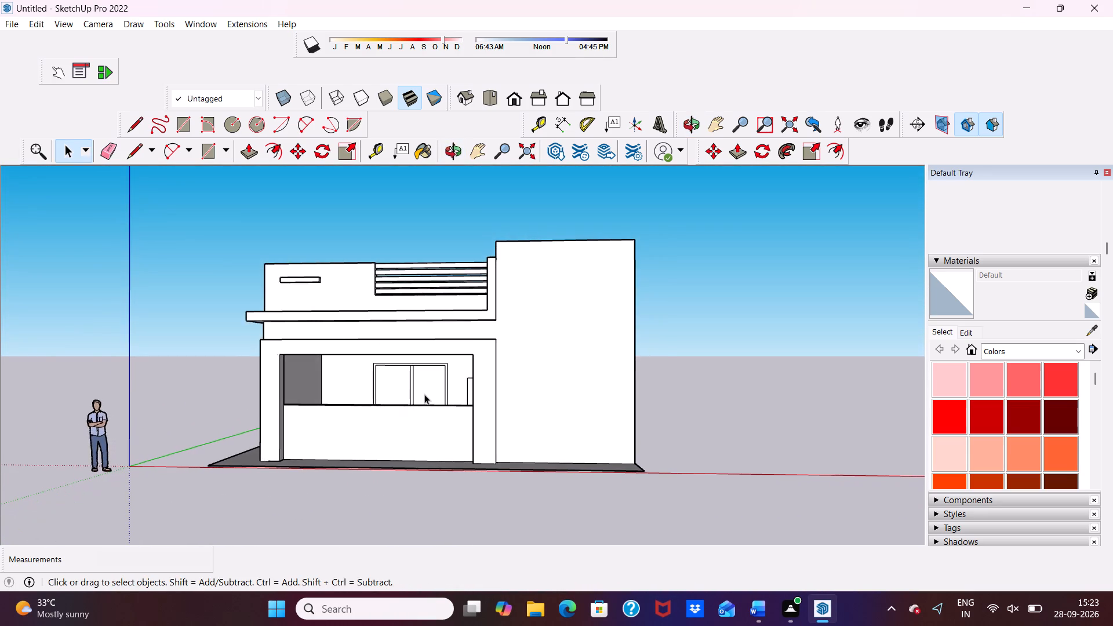
scroll(424, 394, up, 3)
scroll(424, 394, down, 7)
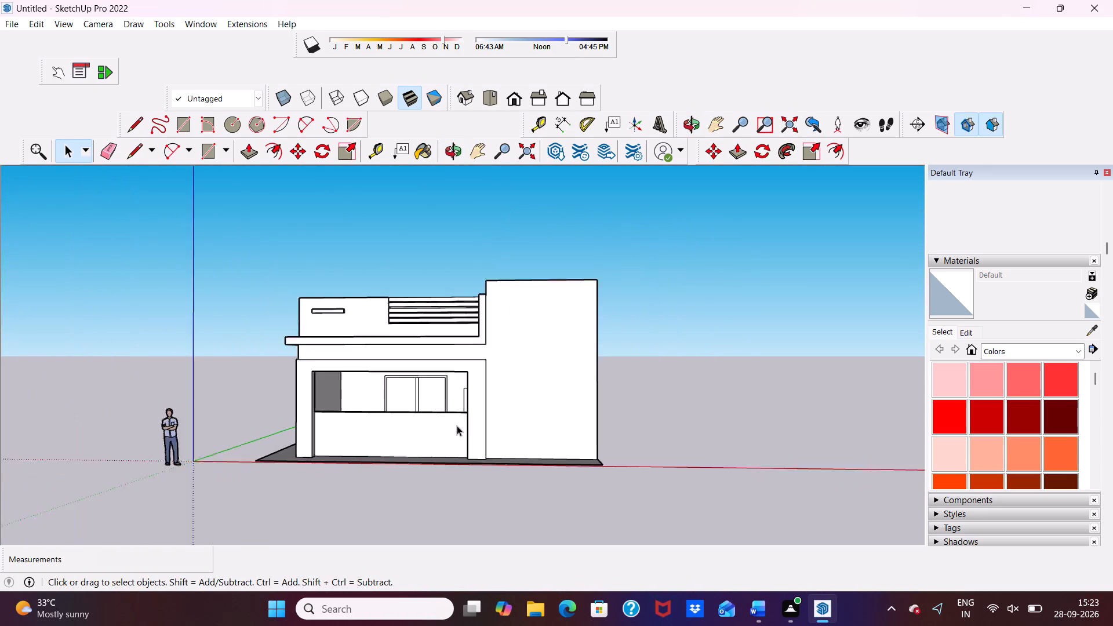
scroll(457, 425, down, 1)
middle_drag(460, 426, 463, 445)
middle_drag(464, 437, 464, 431)
scroll(448, 405, up, 1)
scroll(448, 405, down, 3)
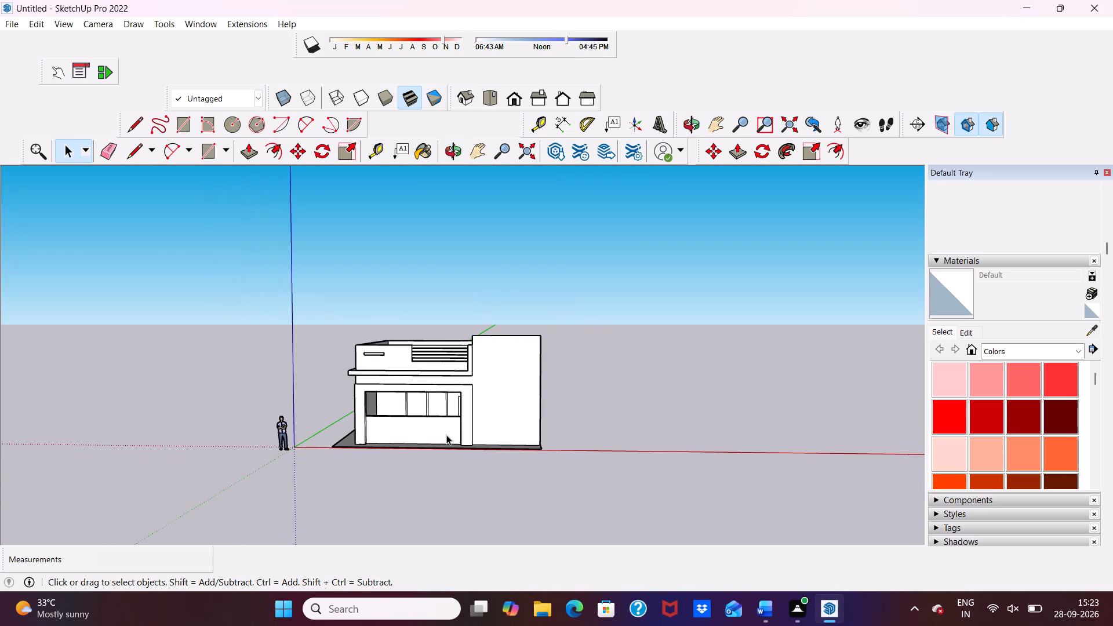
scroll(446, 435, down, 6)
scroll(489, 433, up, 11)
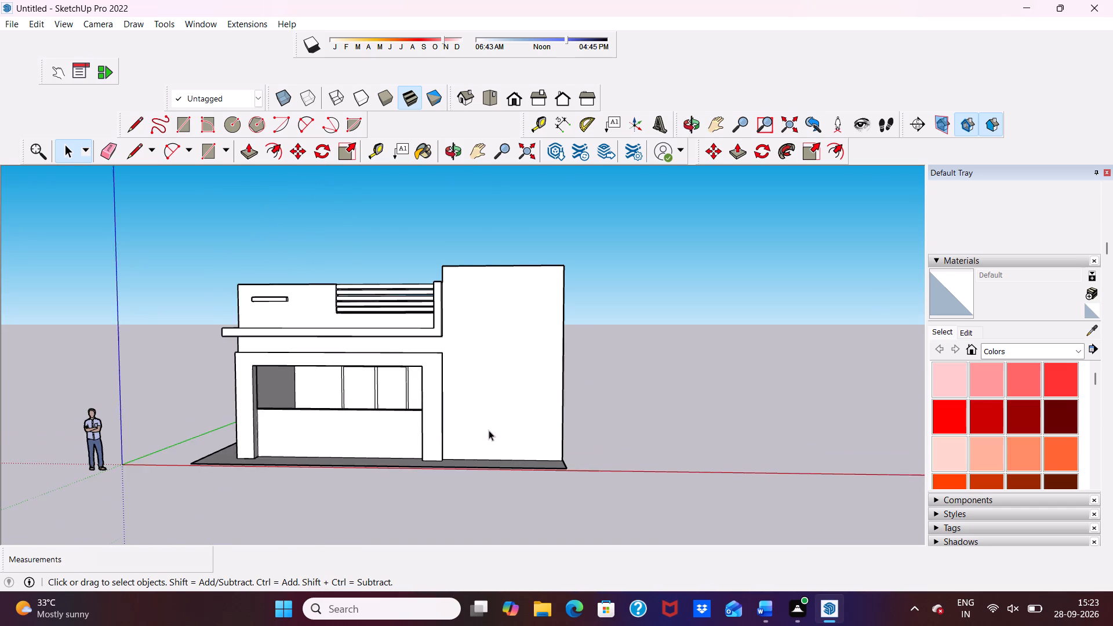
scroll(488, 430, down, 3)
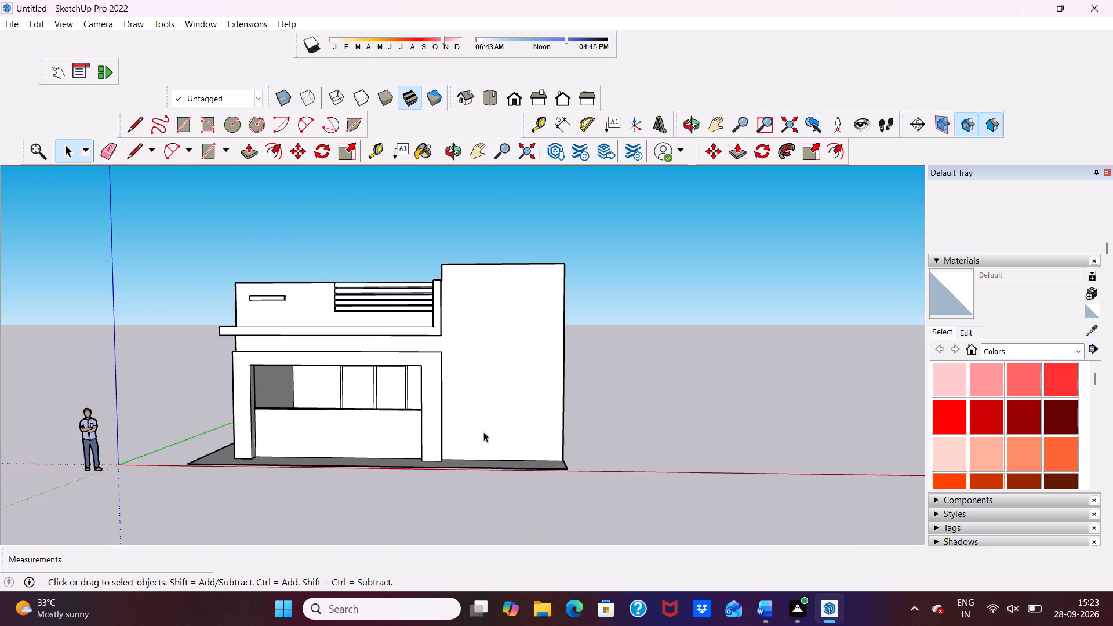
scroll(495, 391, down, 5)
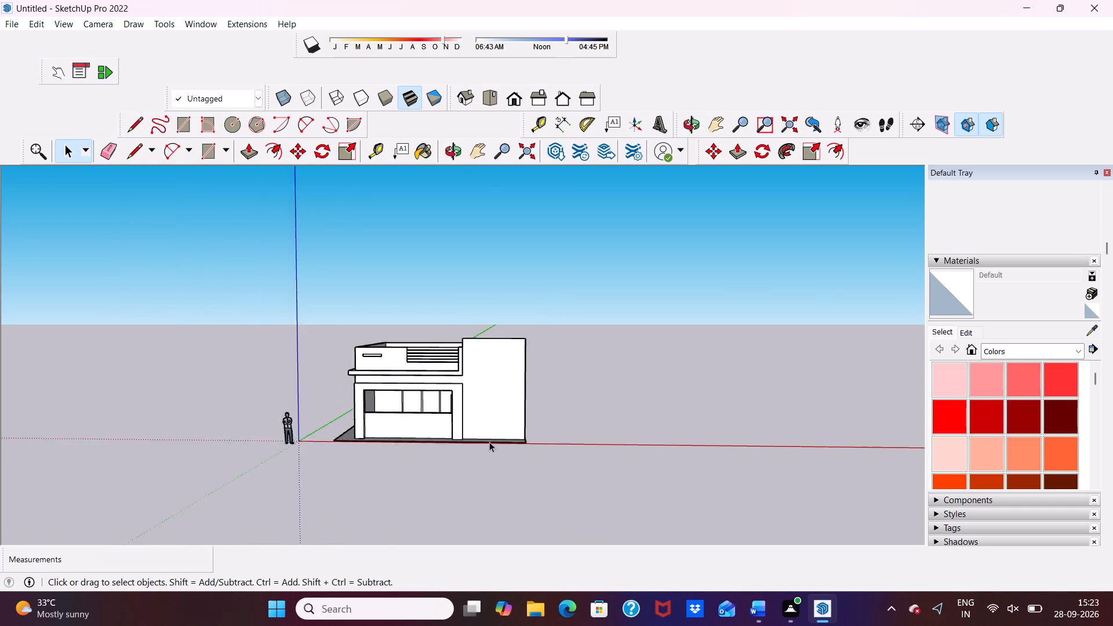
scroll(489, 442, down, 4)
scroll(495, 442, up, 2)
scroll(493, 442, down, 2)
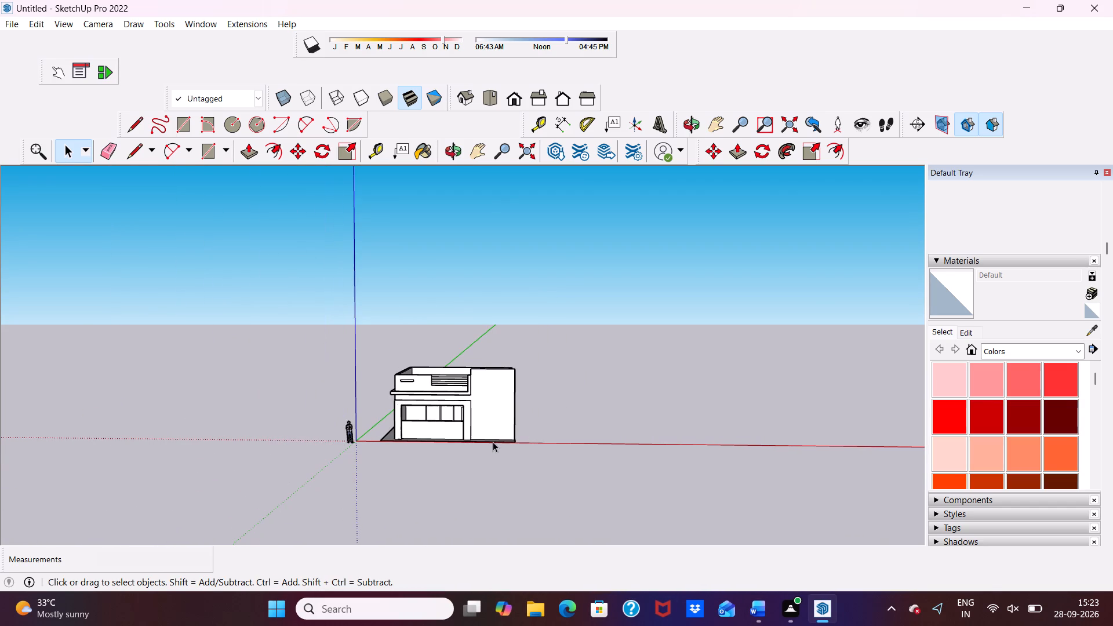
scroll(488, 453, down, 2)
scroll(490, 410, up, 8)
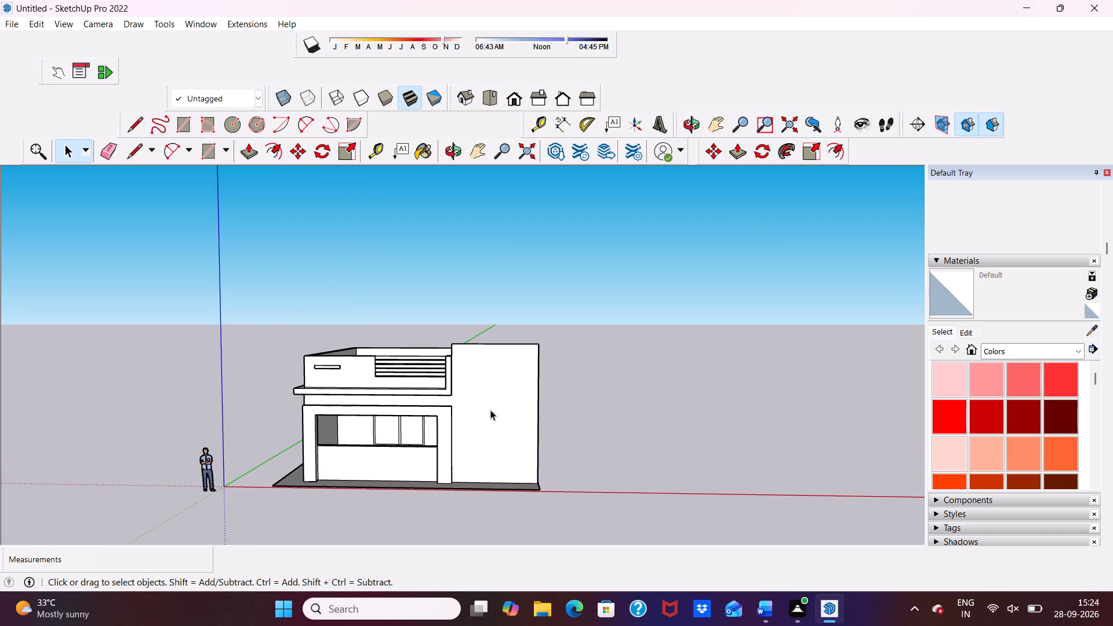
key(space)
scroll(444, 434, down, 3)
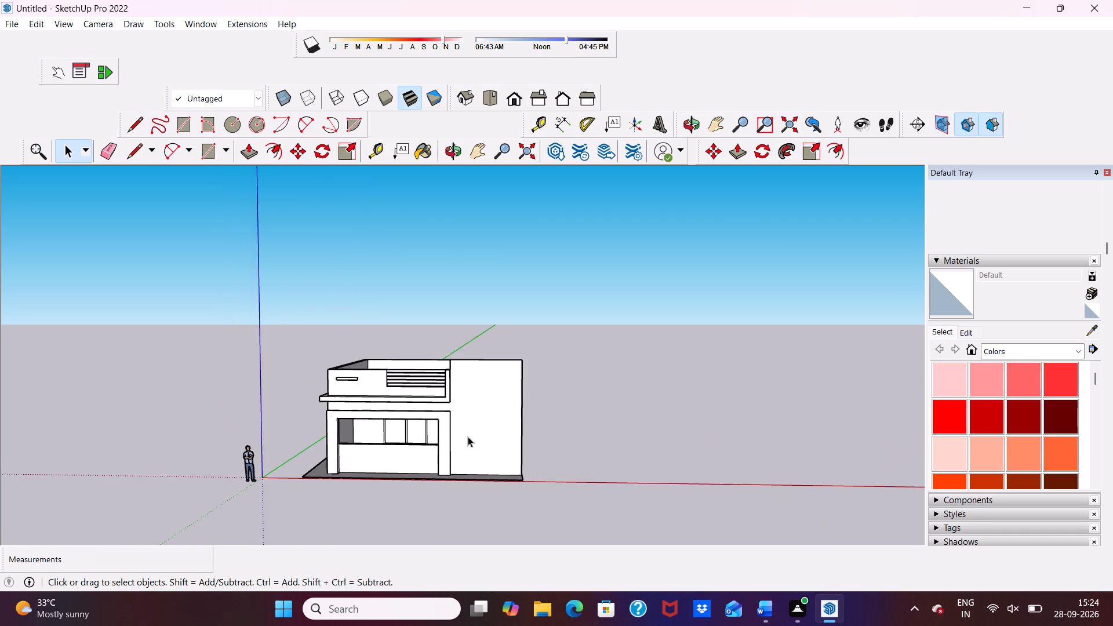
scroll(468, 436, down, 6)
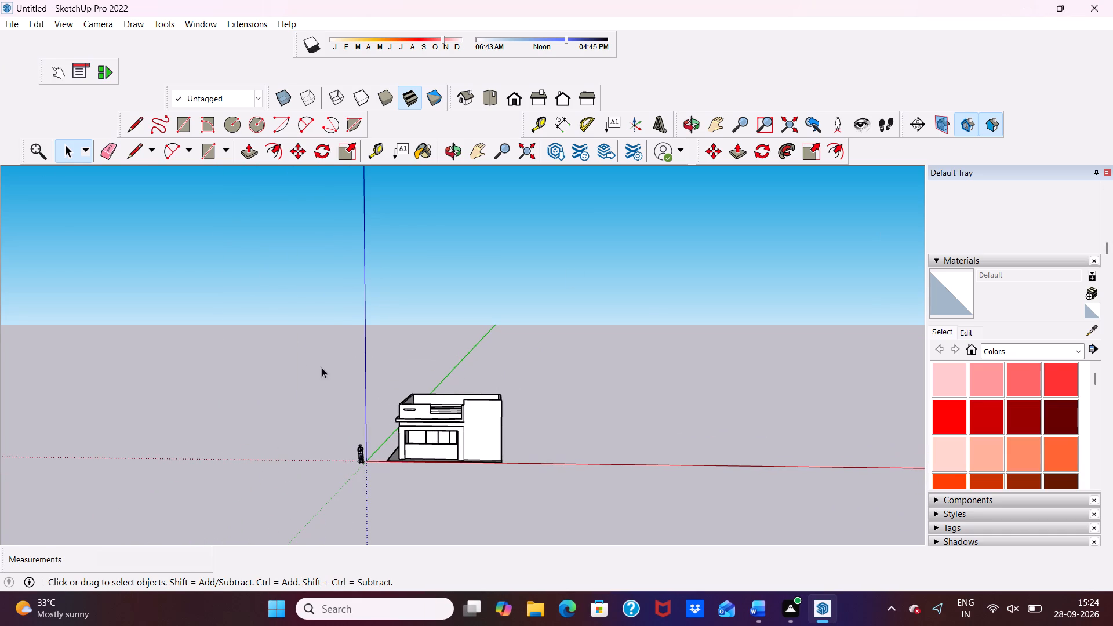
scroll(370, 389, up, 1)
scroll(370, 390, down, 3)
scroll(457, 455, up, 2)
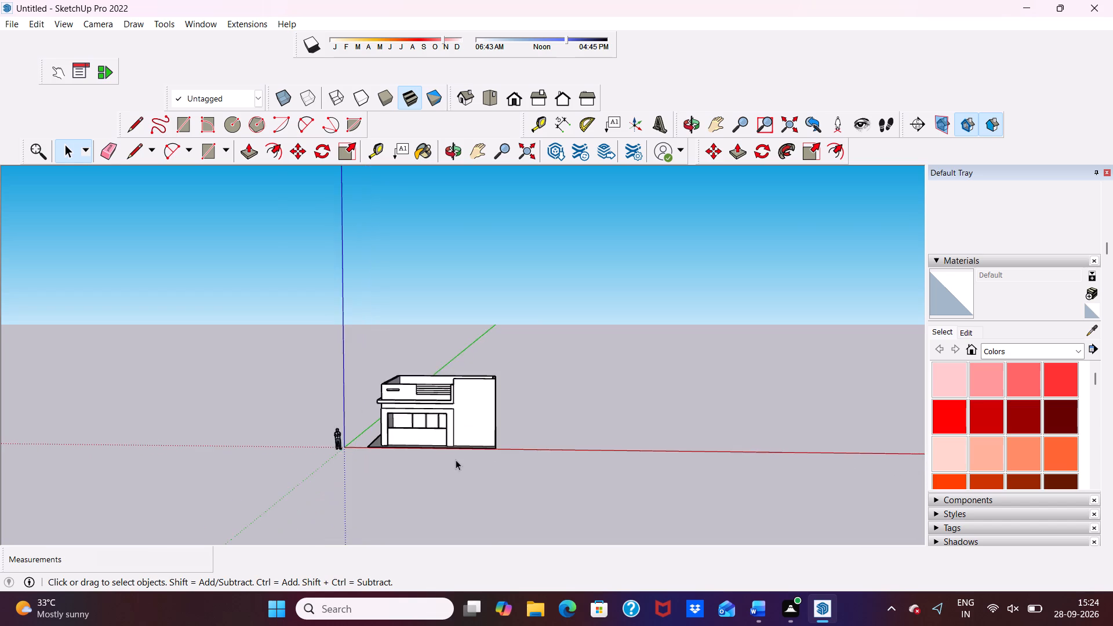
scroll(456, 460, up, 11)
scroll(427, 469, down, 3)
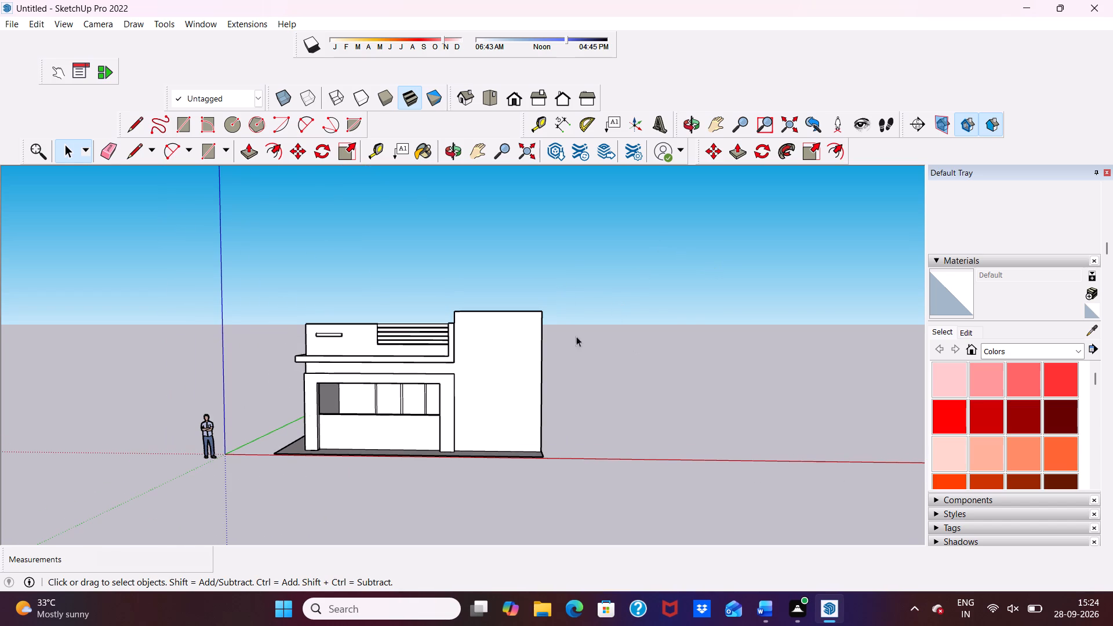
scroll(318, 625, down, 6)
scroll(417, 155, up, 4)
Examine the building's front and side, closing in on the front parapet, railing bars and projecting ledge.
scroll(0, 6, down, 2)
scroll(0, 483, up, 6)
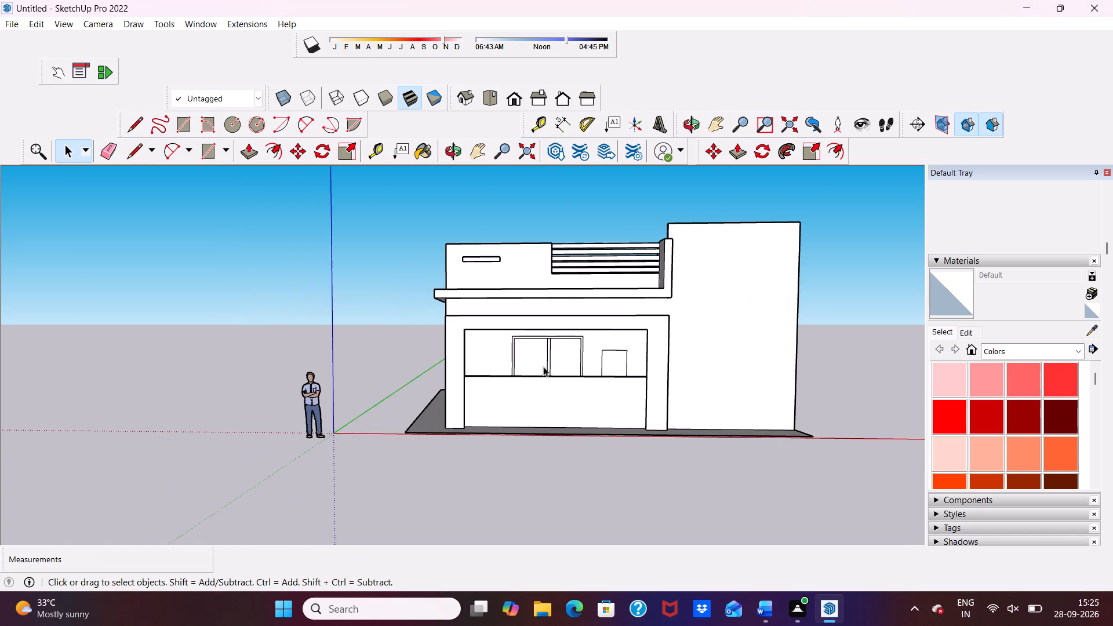
scroll(532, 344, up, 4)
scroll(539, 330, down, 4)
middle_drag(549, 326, 620, 303)
scroll(620, 302, up, 4)
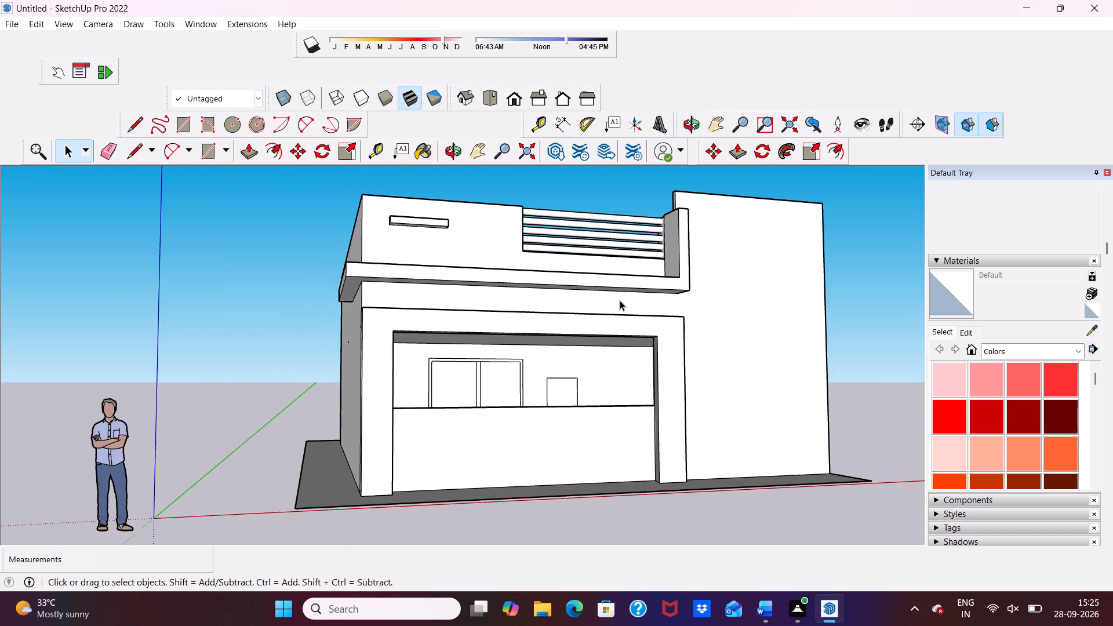
scroll(619, 299, up, 4)
scroll(599, 290, down, 5)
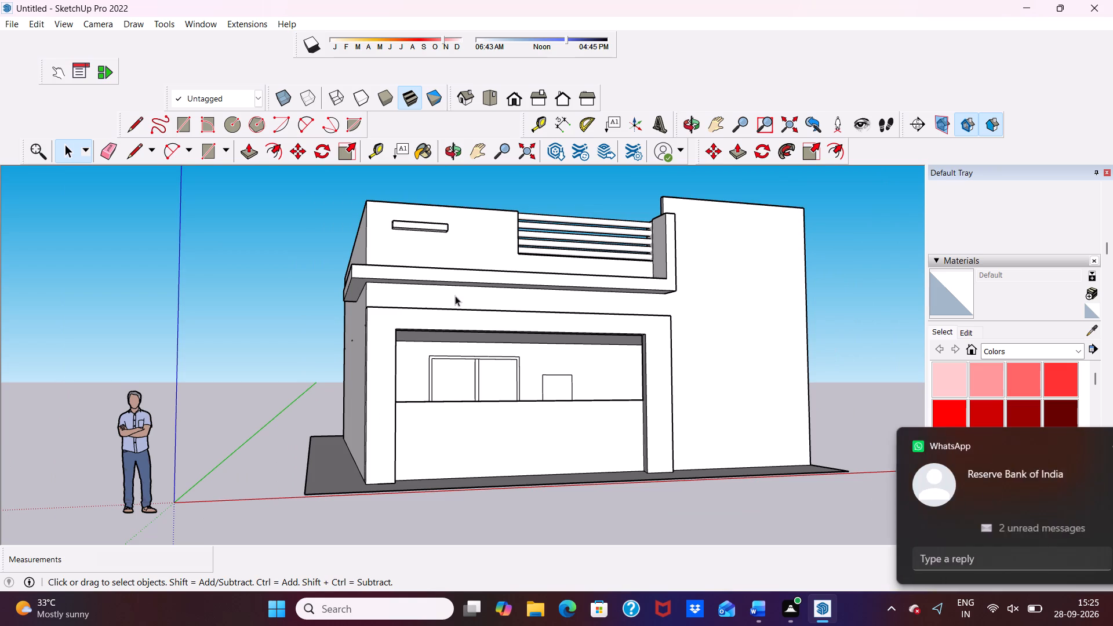
scroll(412, 290, up, 3)
scroll(412, 290, down, 6)
scroll(506, 294, down, 4)
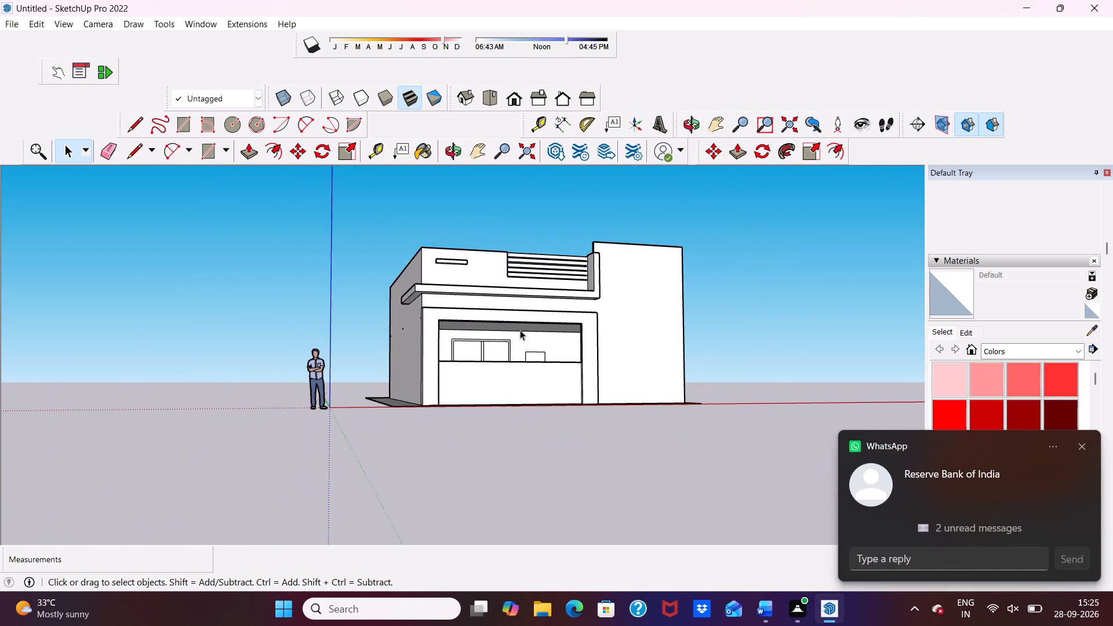
middle_drag(521, 329, 406, 401)
scroll(515, 244, up, 4)
middle_drag(503, 326, 529, 219)
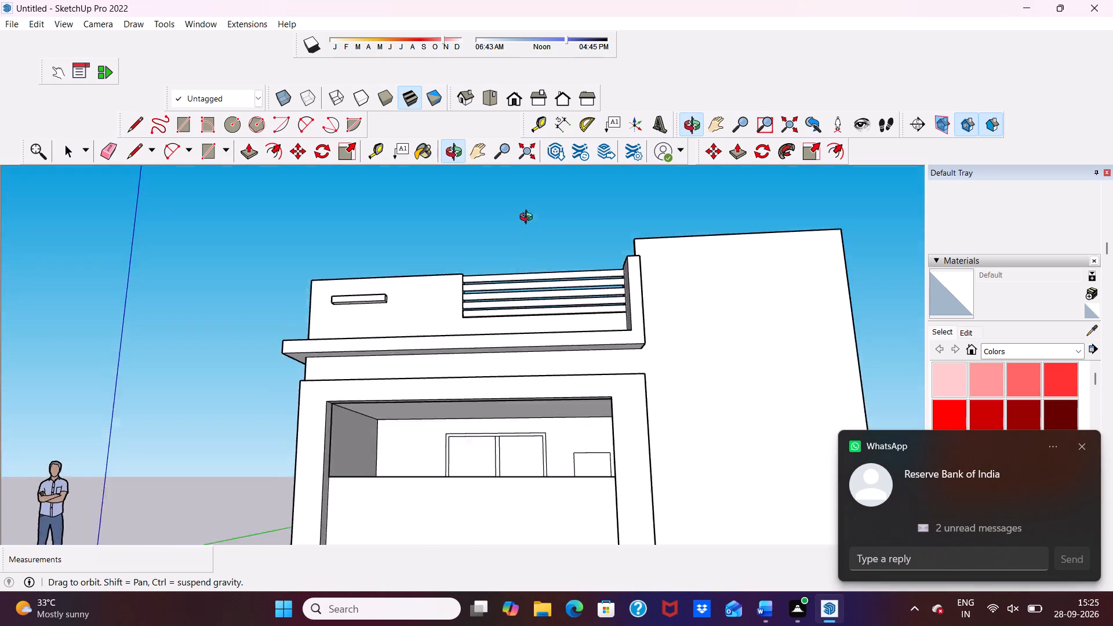
middle_drag(529, 219, 533, 286)
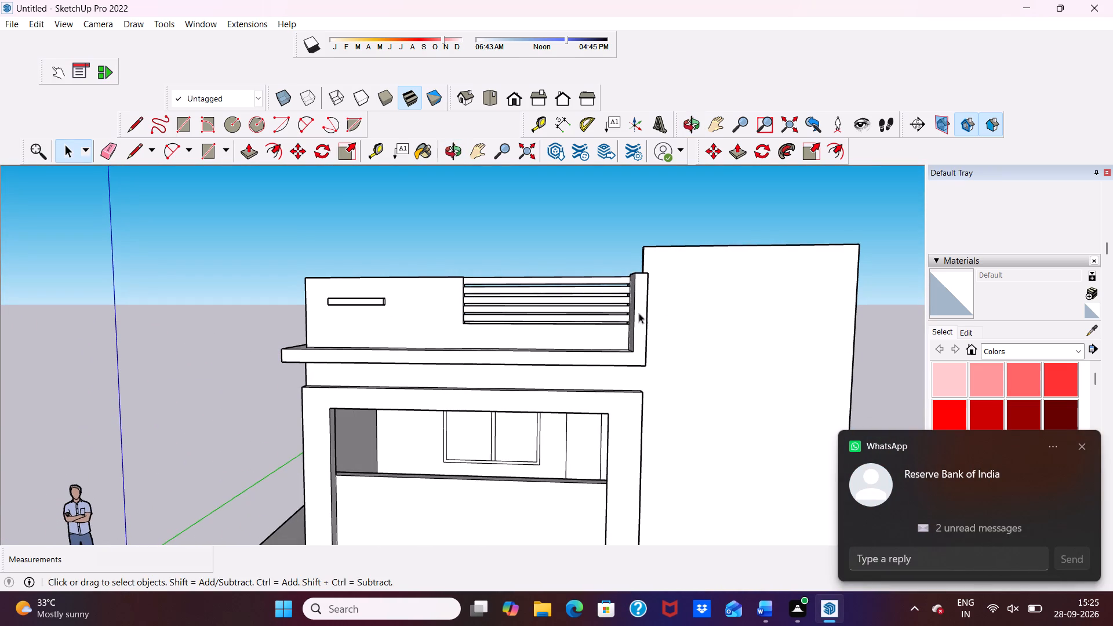
scroll(527, 374, up, 4)
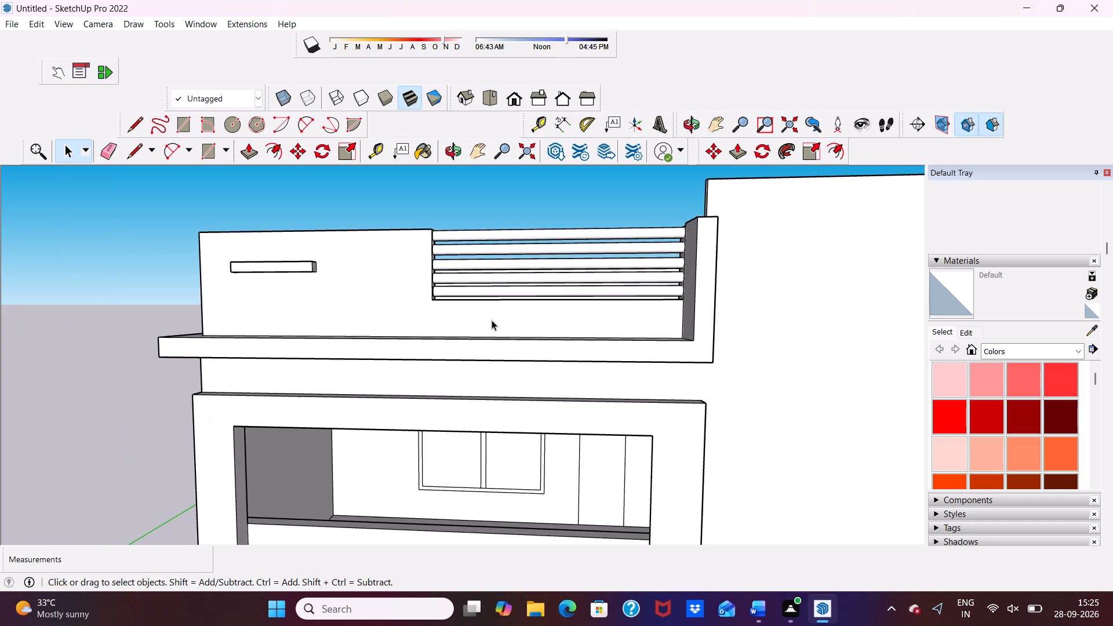
Examine the full front elevation from low and frontal angles, including the frame, ledge, railing bars and plain front wall.
scroll(489, 316, down, 4)
middle_drag(491, 365, 475, 222)
scroll(477, 225, down, 5)
middle_drag(657, 317, 673, 410)
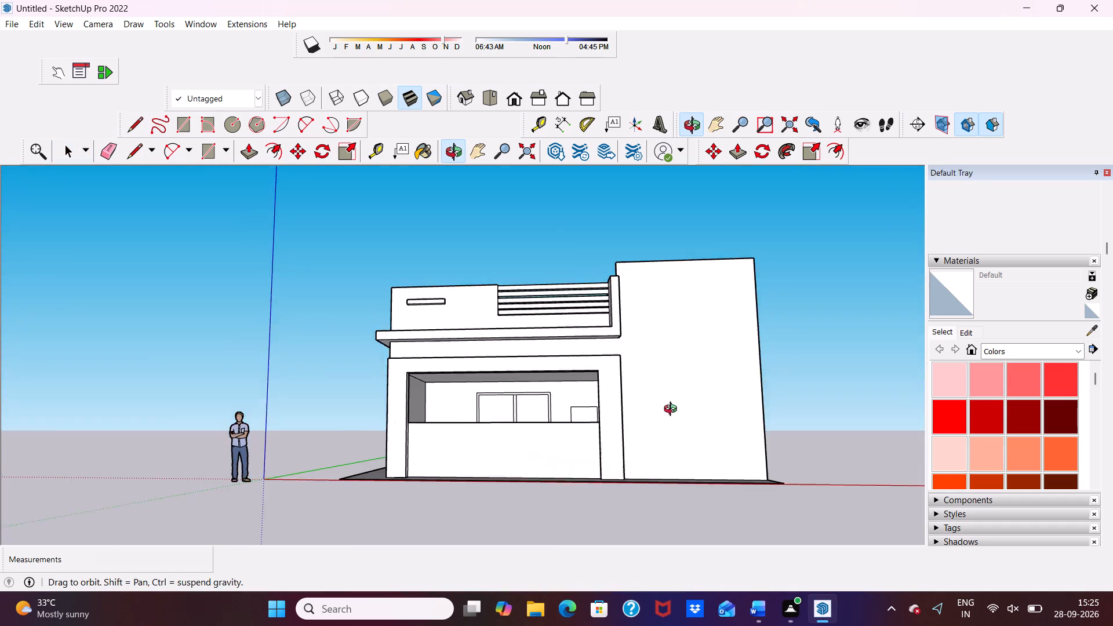
middle_drag(673, 410, 674, 417)
scroll(665, 434, up, 5)
scroll(692, 228, down, 2)
scroll(763, 225, down, 3)
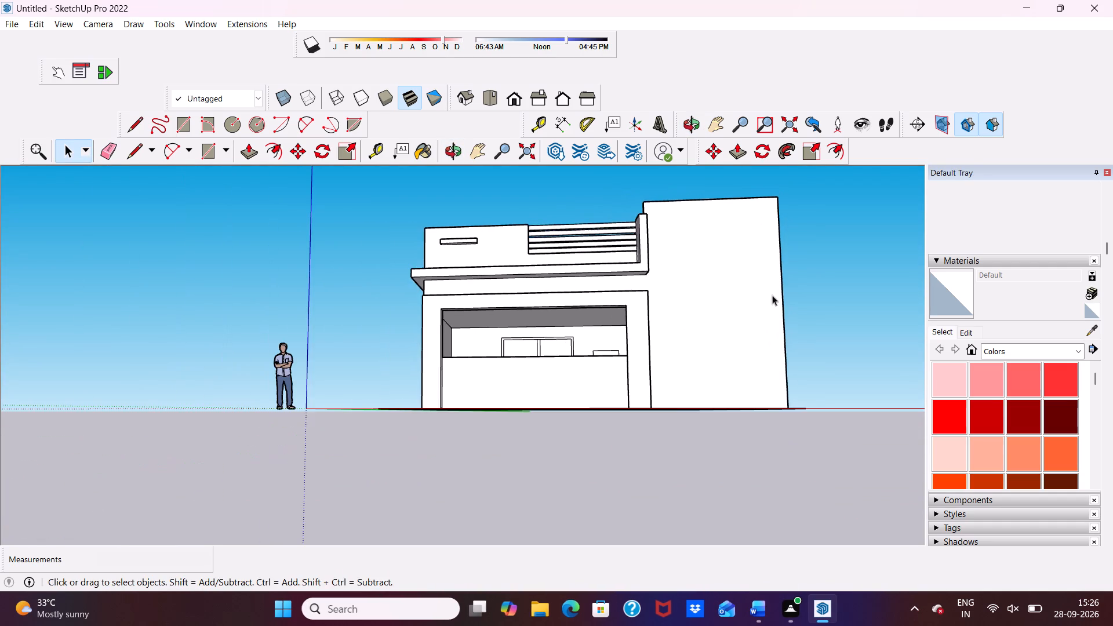
scroll(768, 387, up, 2)
scroll(764, 386, down, 1)
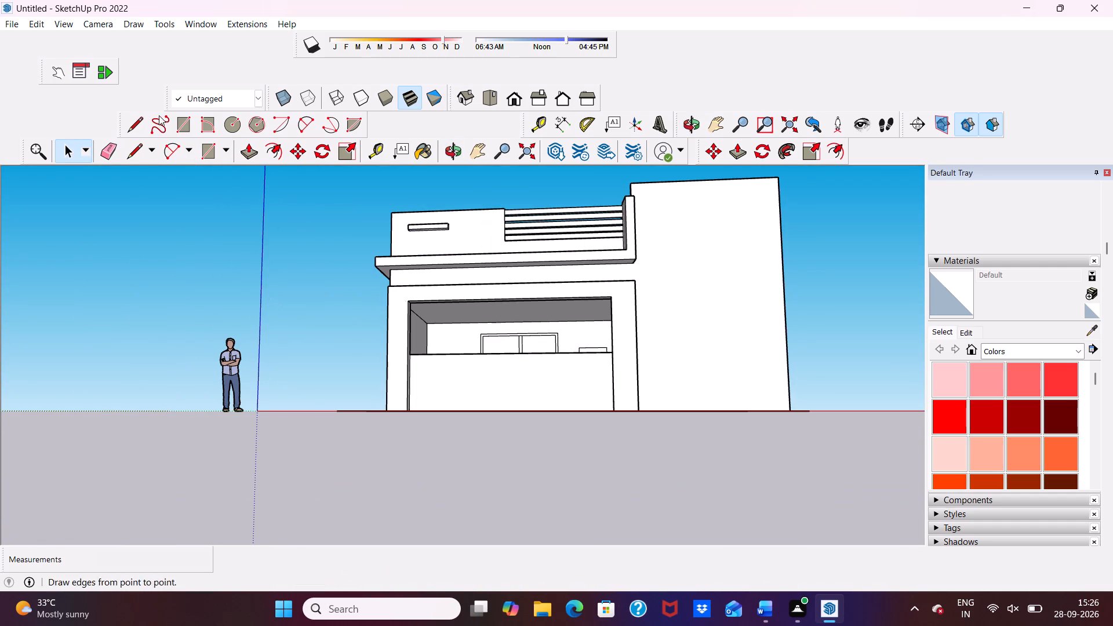
Draw a rectangle about 7' 11" by 3' at the base of the plain front wall beside the frame, resting on the floor slab.
click(183, 125)
scroll(599, 414, down, 2)
scroll(681, 473, up, 4)
middle_drag(672, 394, 689, 496)
scroll(654, 416, up, 5)
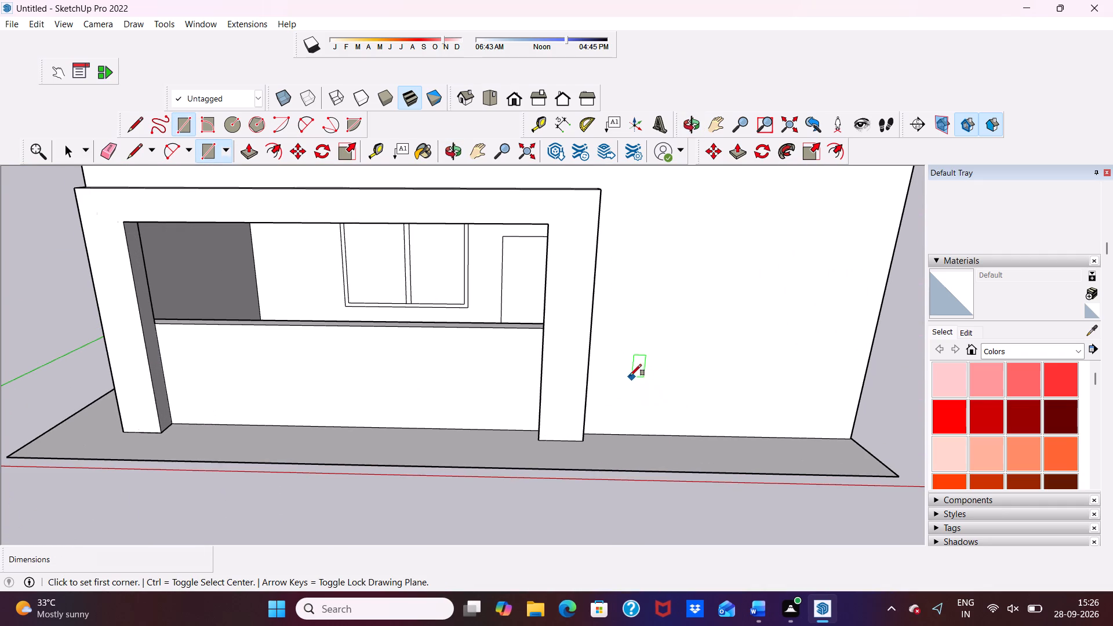
click(616, 373)
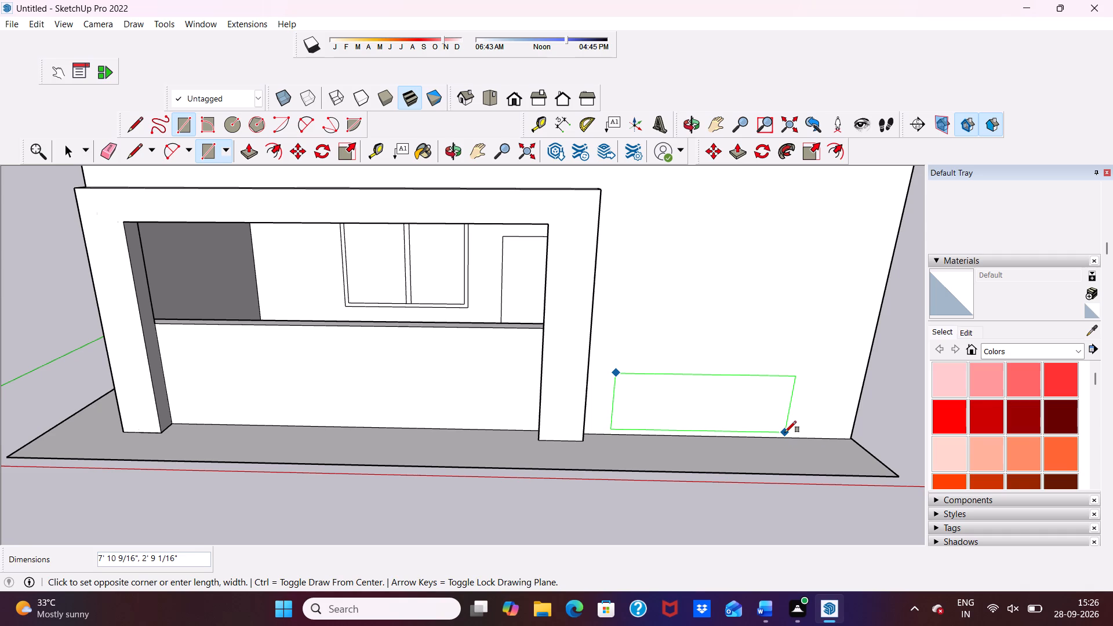
click(784, 434)
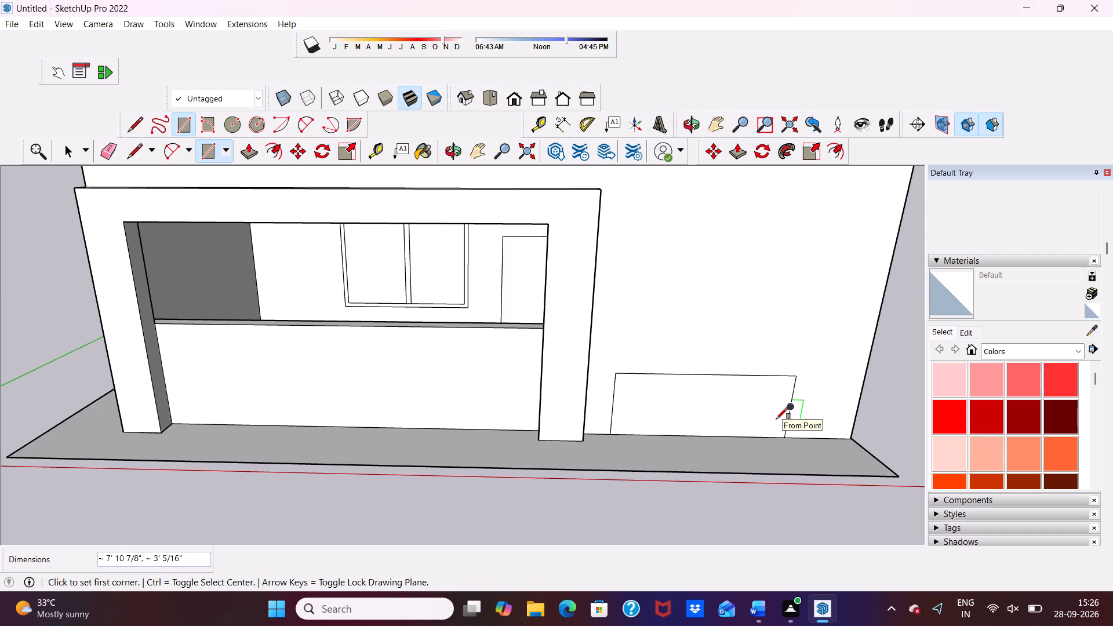
key(space)
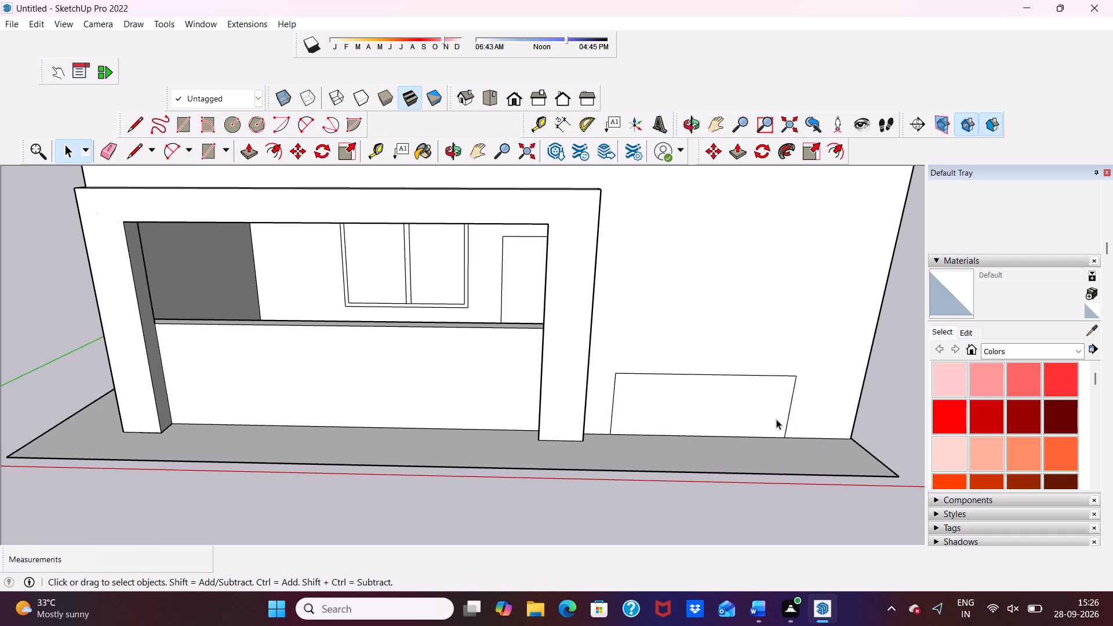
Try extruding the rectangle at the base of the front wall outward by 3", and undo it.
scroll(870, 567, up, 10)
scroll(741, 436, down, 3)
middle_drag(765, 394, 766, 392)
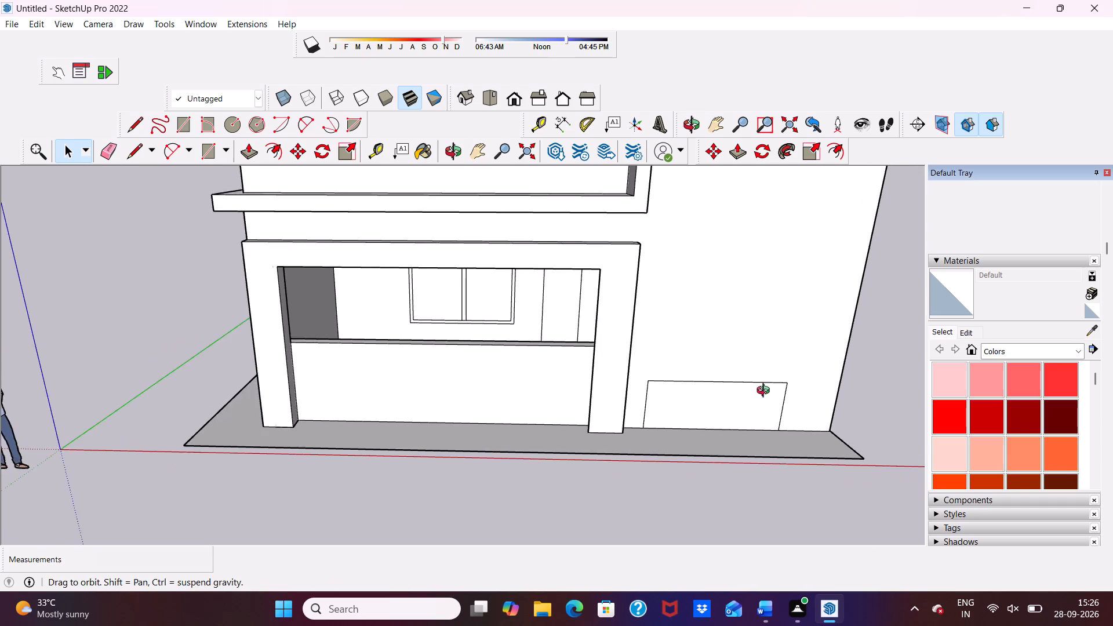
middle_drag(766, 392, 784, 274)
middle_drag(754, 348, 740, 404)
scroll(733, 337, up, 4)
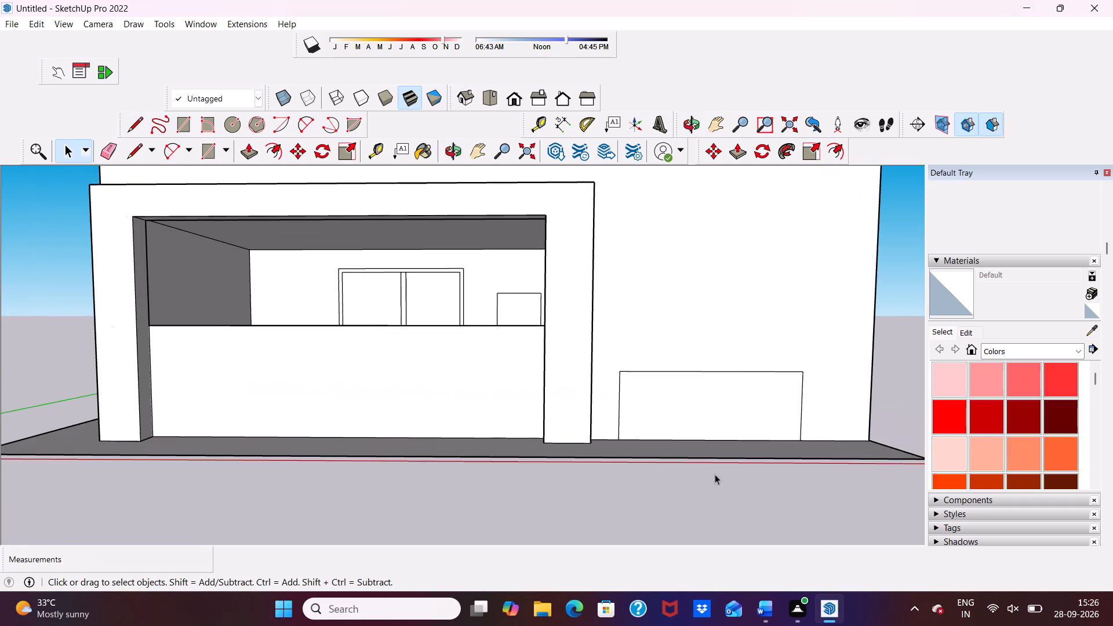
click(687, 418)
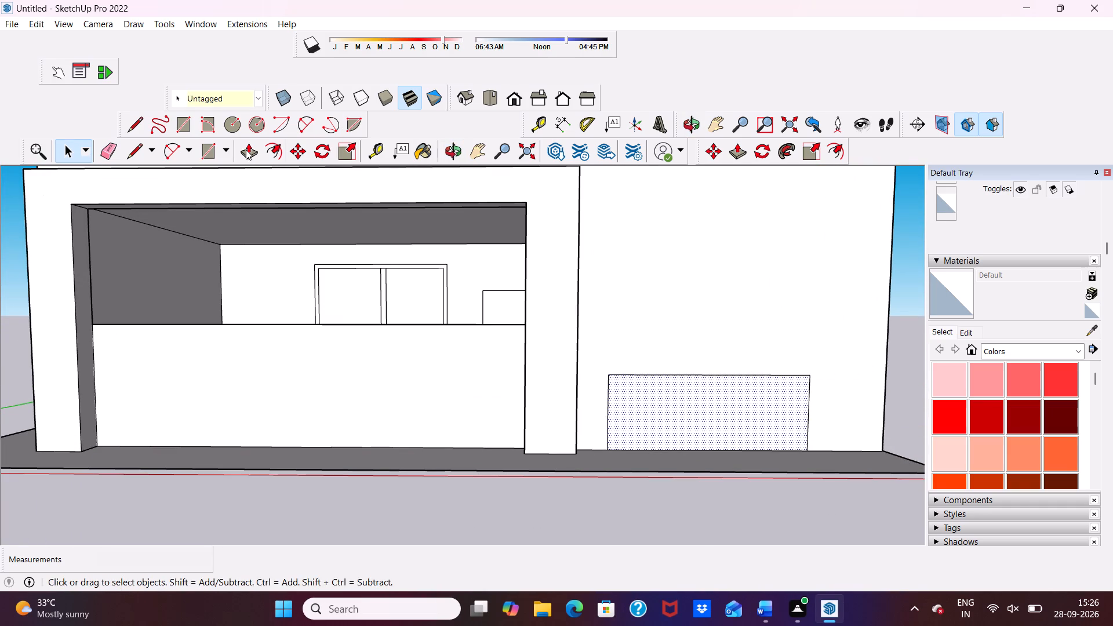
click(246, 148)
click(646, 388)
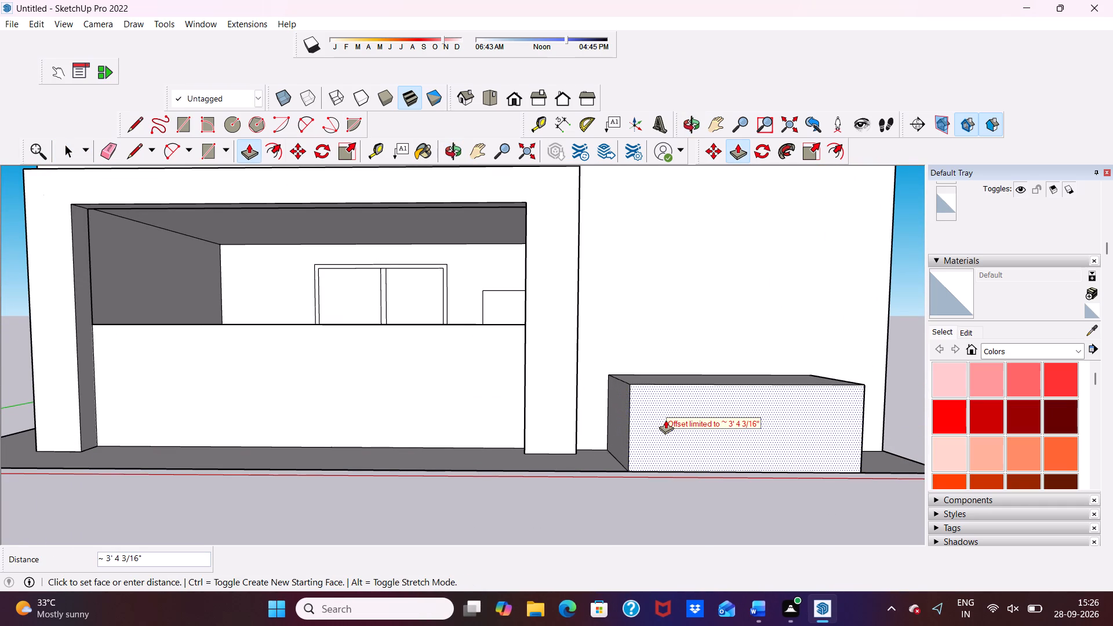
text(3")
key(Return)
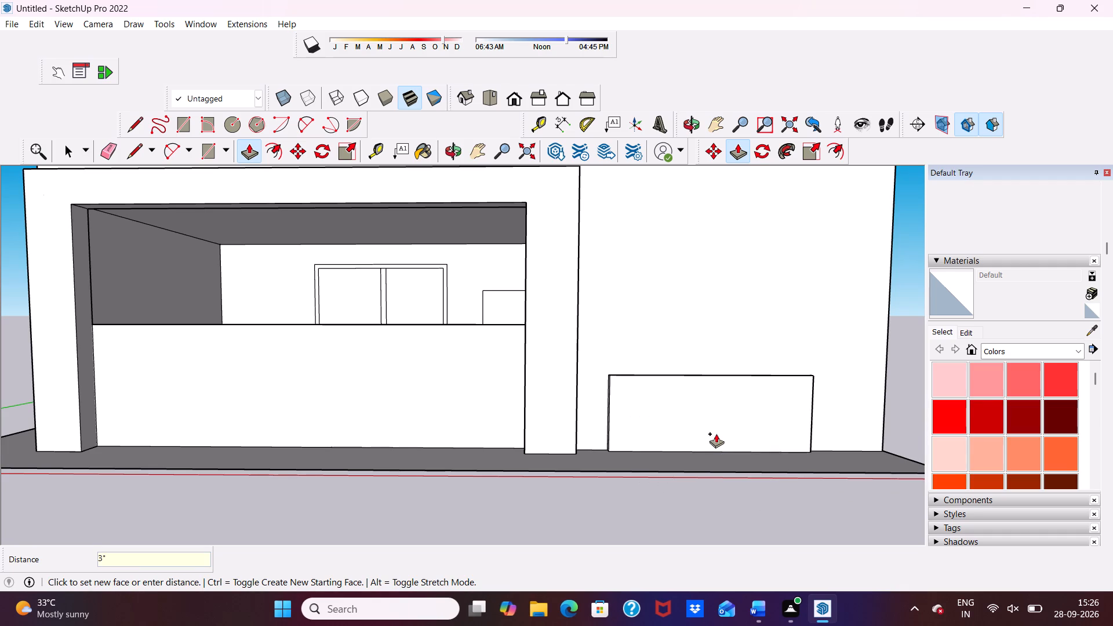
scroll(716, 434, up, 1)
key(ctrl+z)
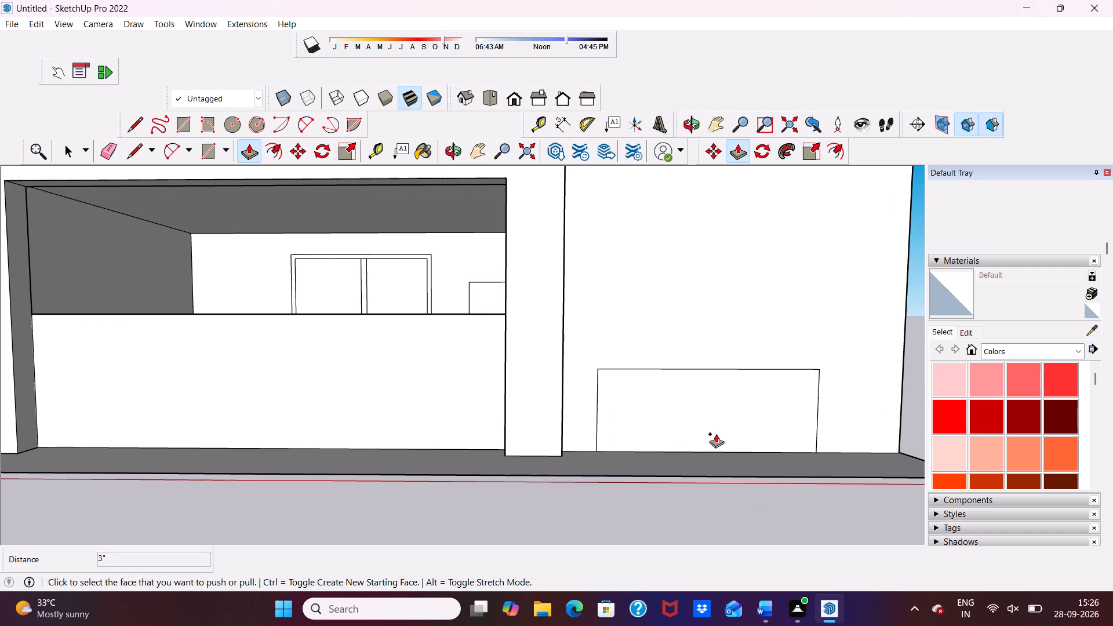
Extrude the rectangle at the base of the front wall outward by 9" to form a low block.
click(726, 398)
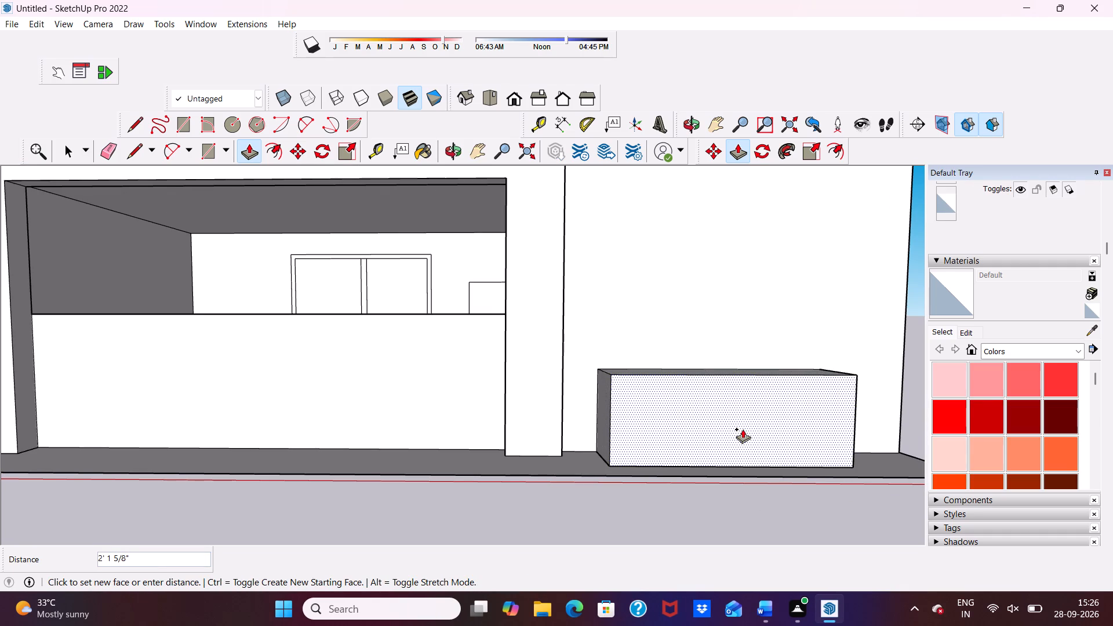
text(9")
key(Return)
middle_drag(783, 391, 737, 463)
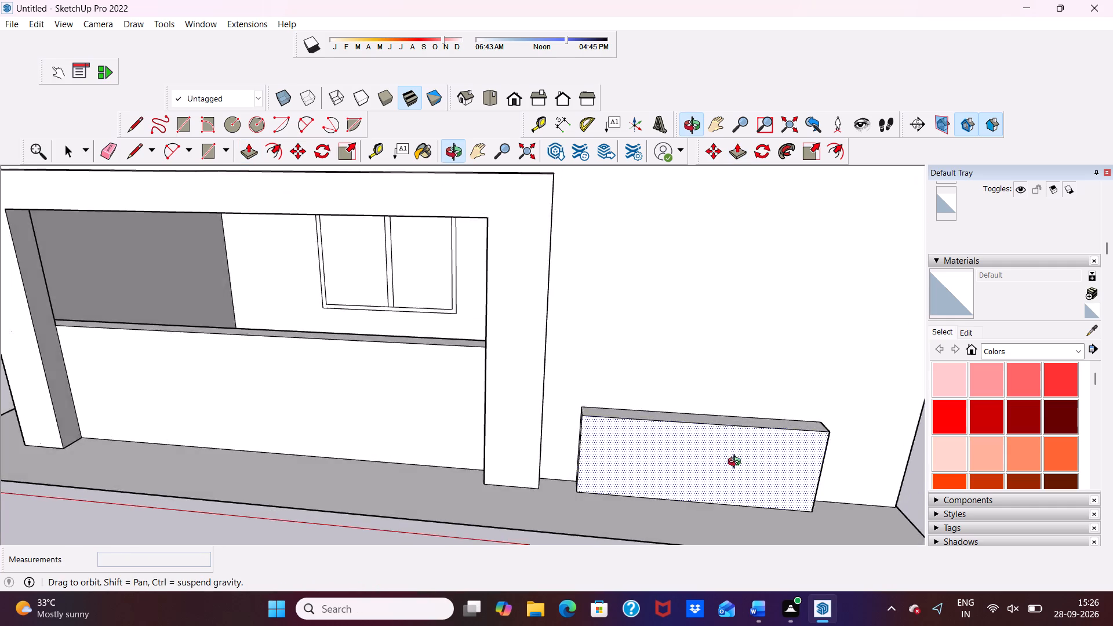
middle_drag(737, 463, 699, 484)
scroll(614, 522, up, 6)
middle_drag(627, 500, 729, 378)
scroll(729, 378, up, 1)
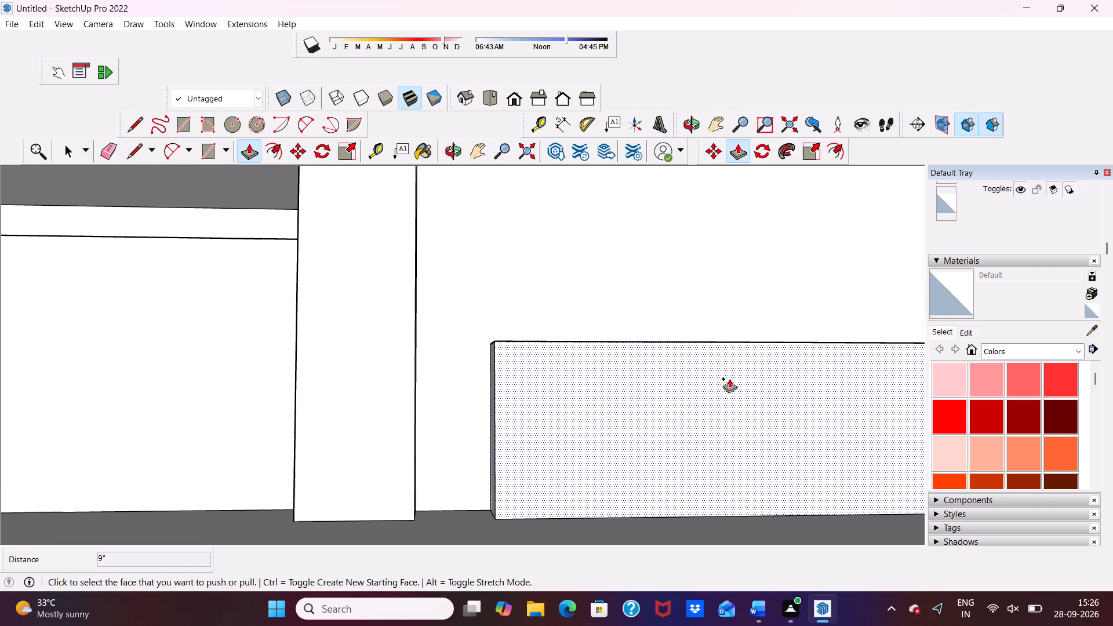
key(space)
Draw a horizontal rectangle about 3' 8" by 10 1/2" on the upper middle of the low block's front face.
scroll(728, 379, up, 6)
middle_drag(521, 391, 537, 445)
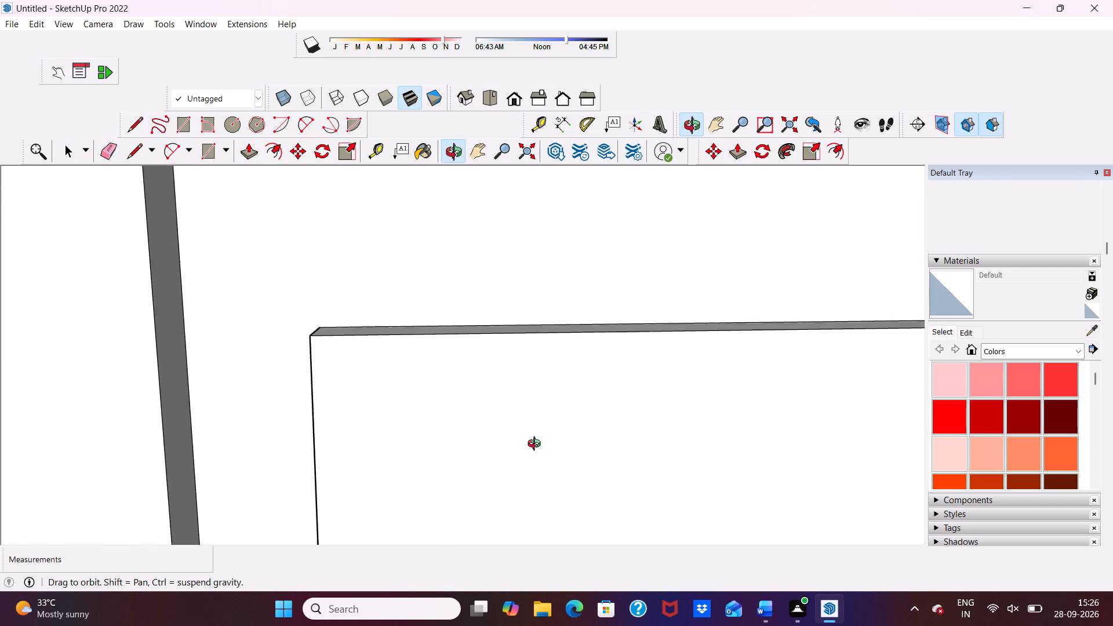
middle_drag(537, 445, 584, 410)
click(183, 118)
scroll(199, 166, up, 2)
scroll(329, 298, down, 3)
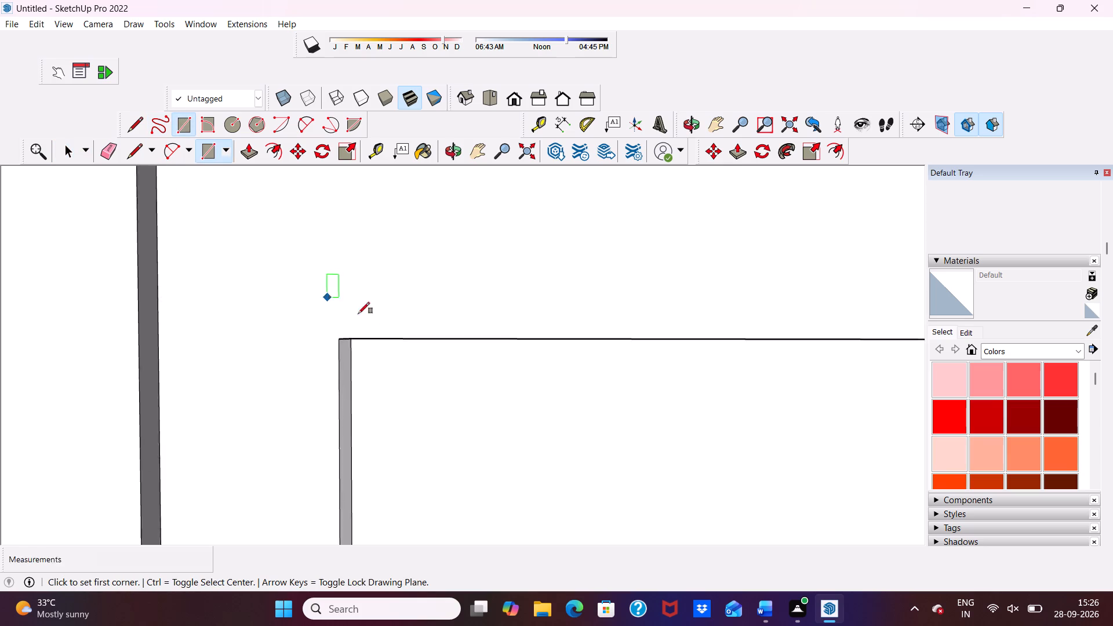
scroll(358, 314, down, 4)
scroll(543, 398, down, 1)
middle_drag(540, 387, 487, 406)
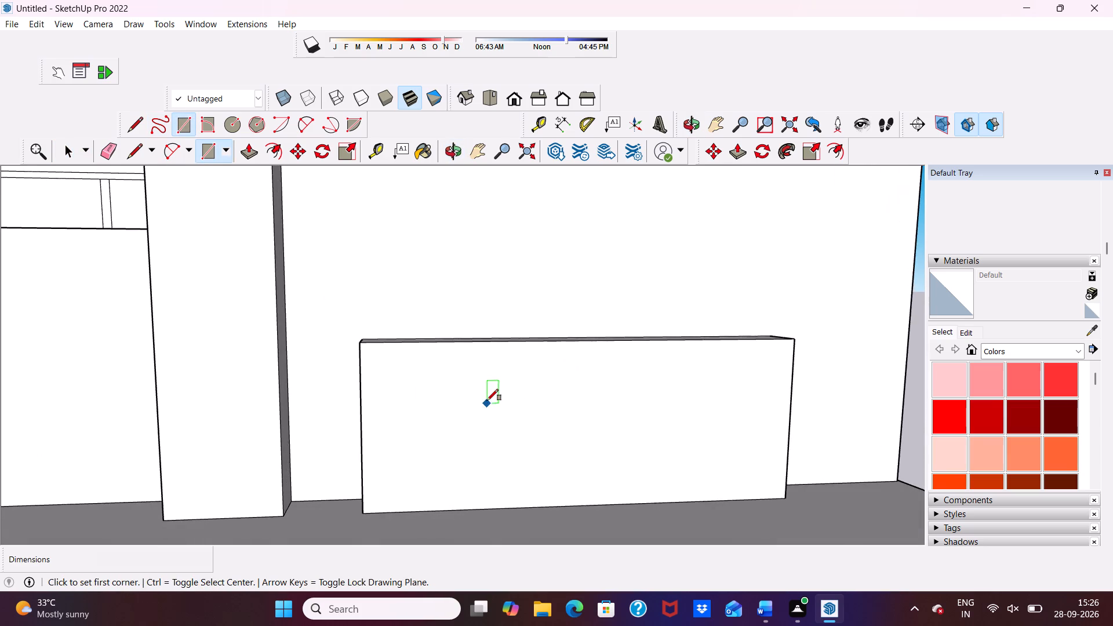
scroll(487, 399, up, 1)
click(502, 364)
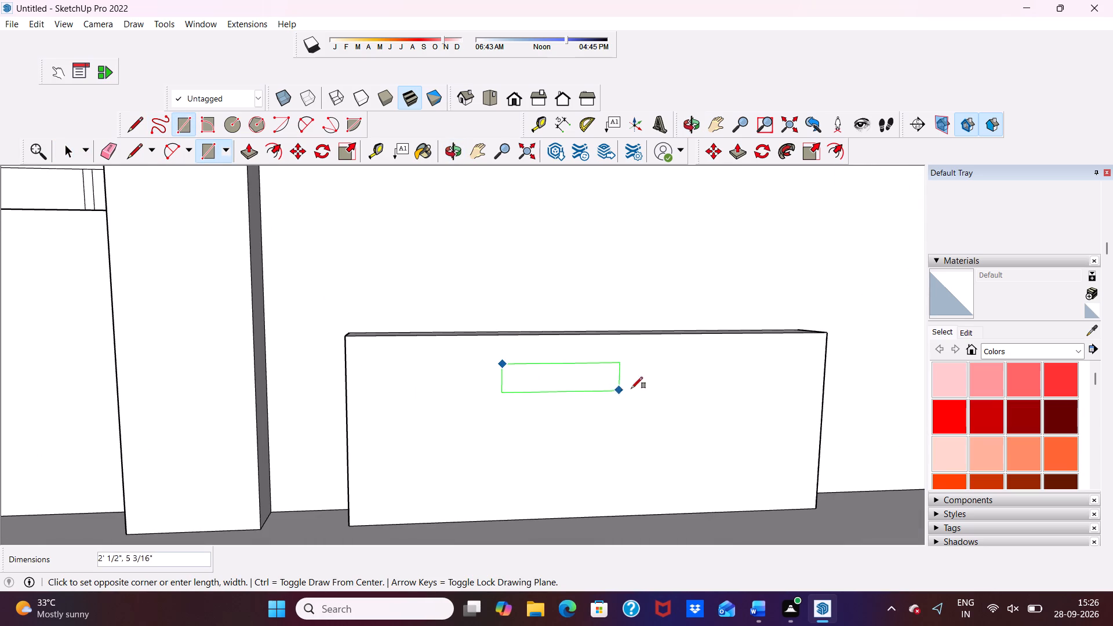
click(722, 414)
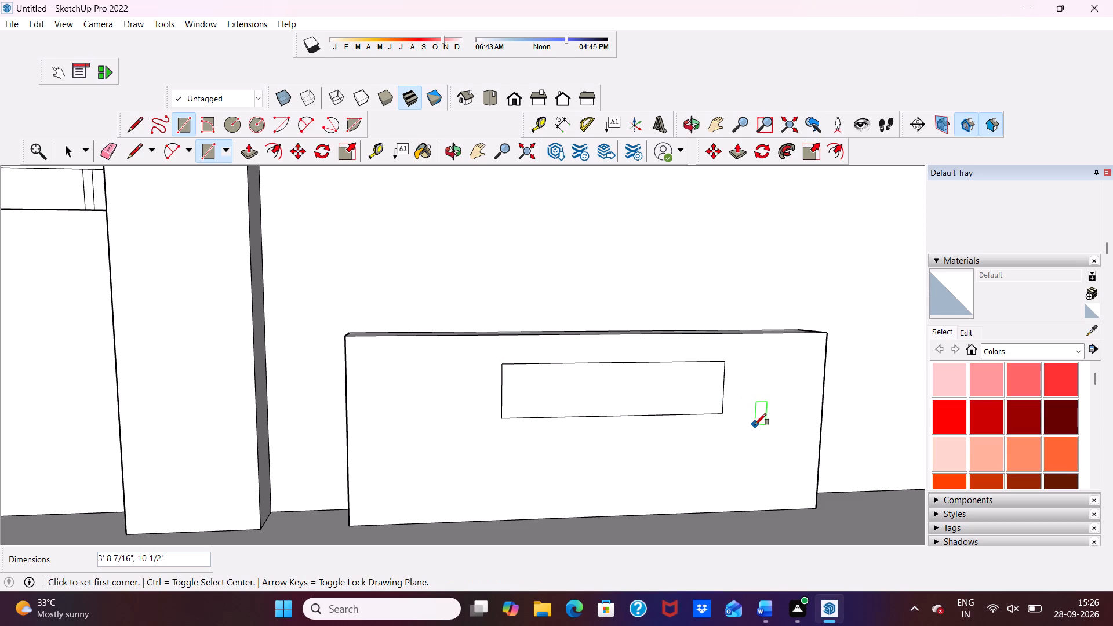
key(space)
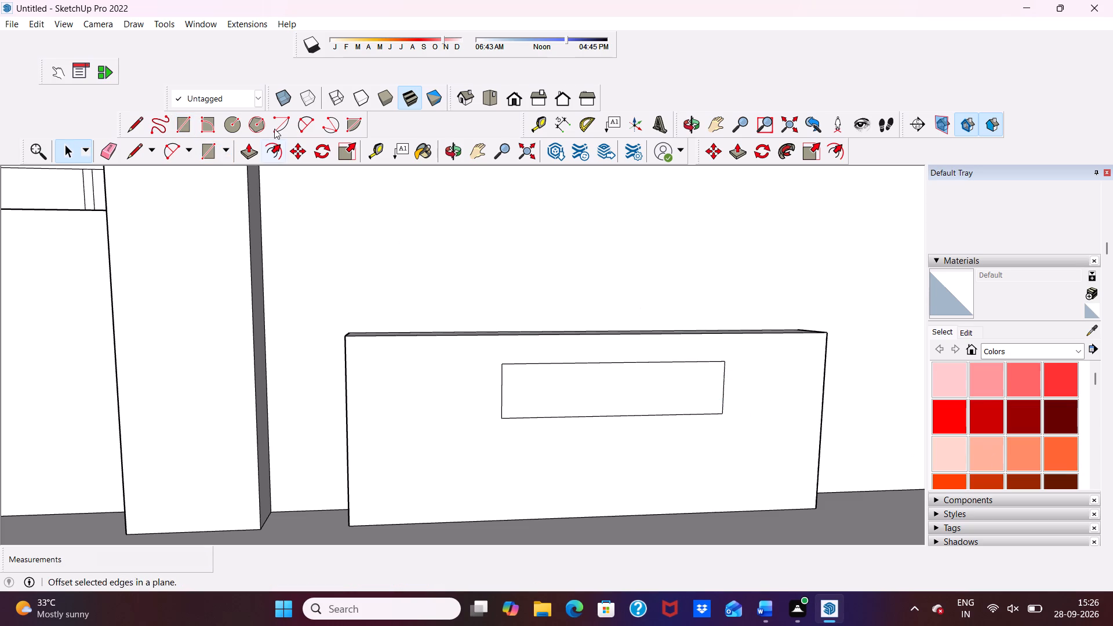
Push the rectangle on the low block's front face inward about 5 11/16" to form a recess.
click(246, 158)
scroll(580, 414, up, 3)
drag(579, 387, 577, 345)
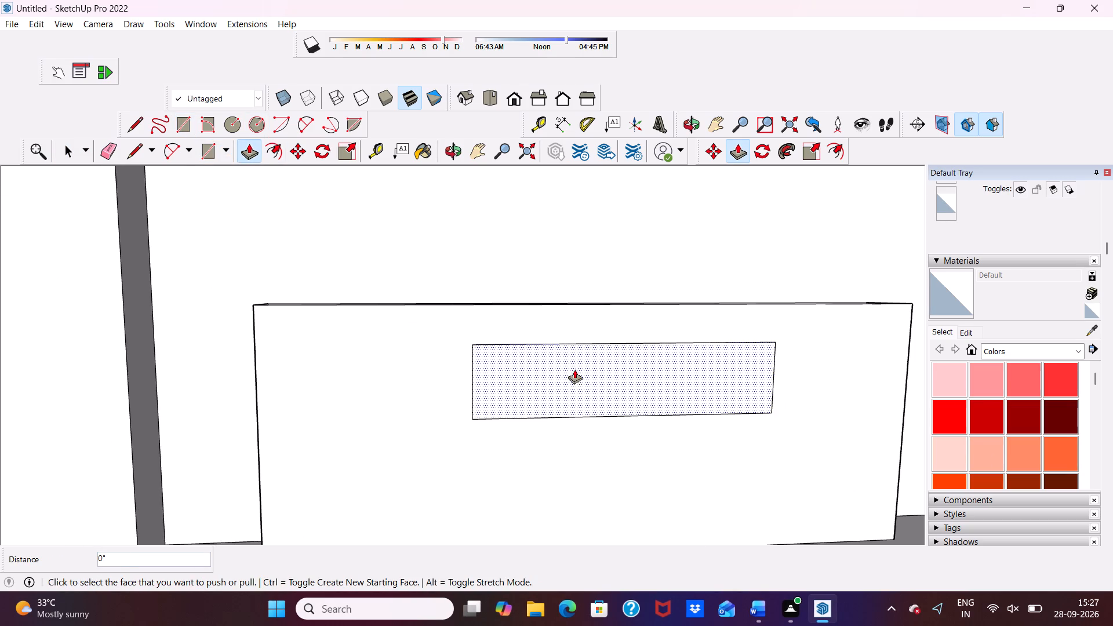
drag(570, 394, 567, 374)
scroll(568, 380, down, 2)
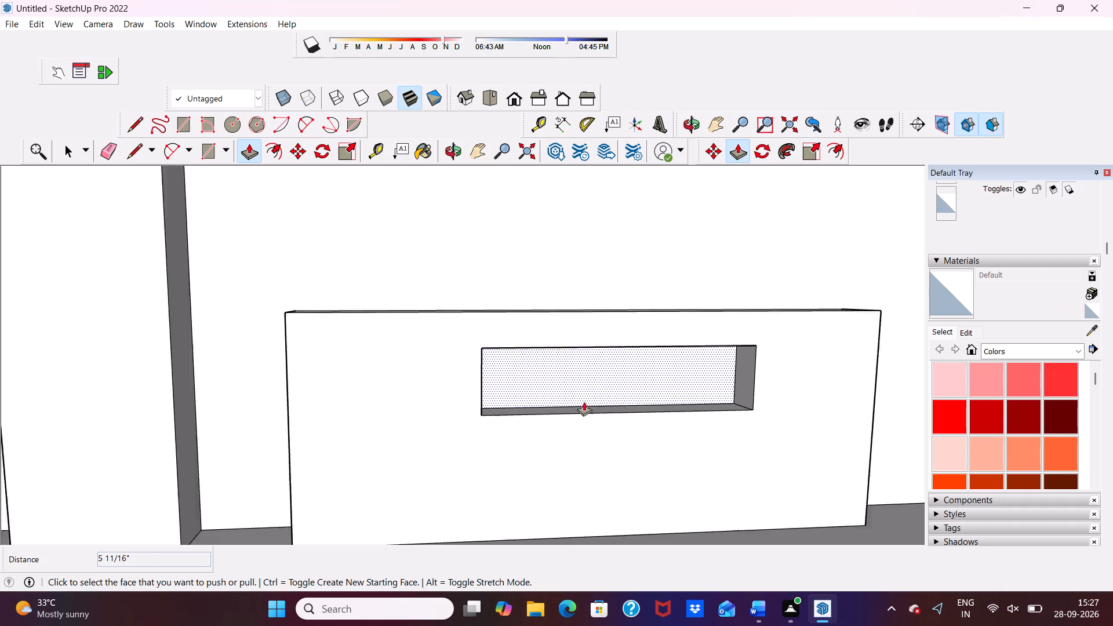
scroll(584, 402, down, 2)
middle_drag(590, 414, 408, 379)
scroll(447, 388, up, 1)
scroll(486, 368, down, 5)
middle_drag(490, 367, 572, 388)
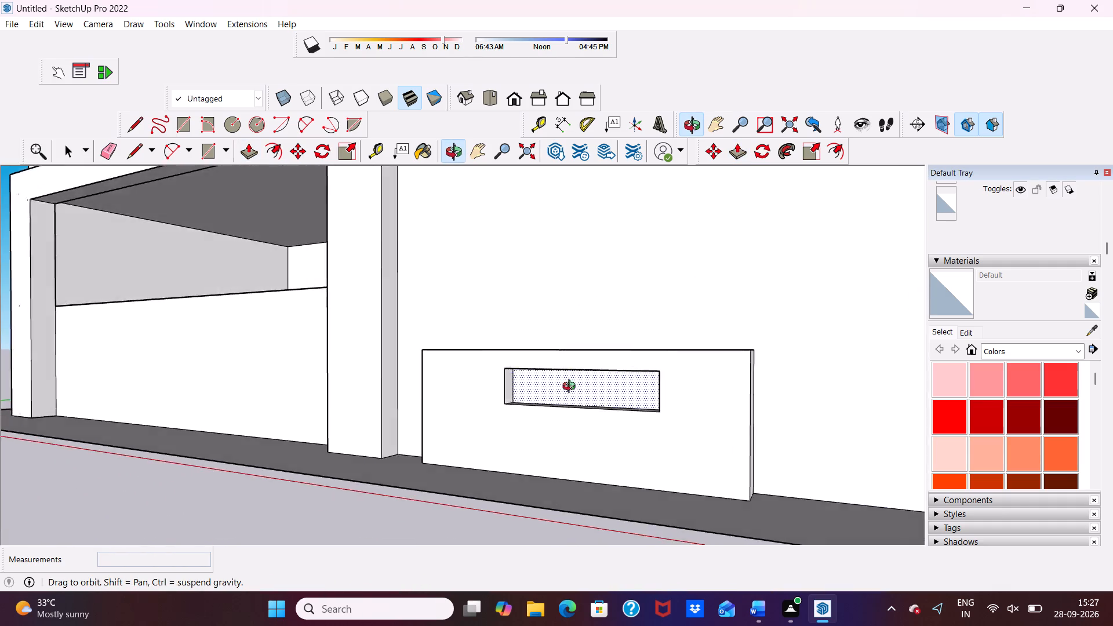
middle_drag(572, 388, 630, 359)
scroll(624, 356, down, 4)
middle_drag(636, 355, 631, 393)
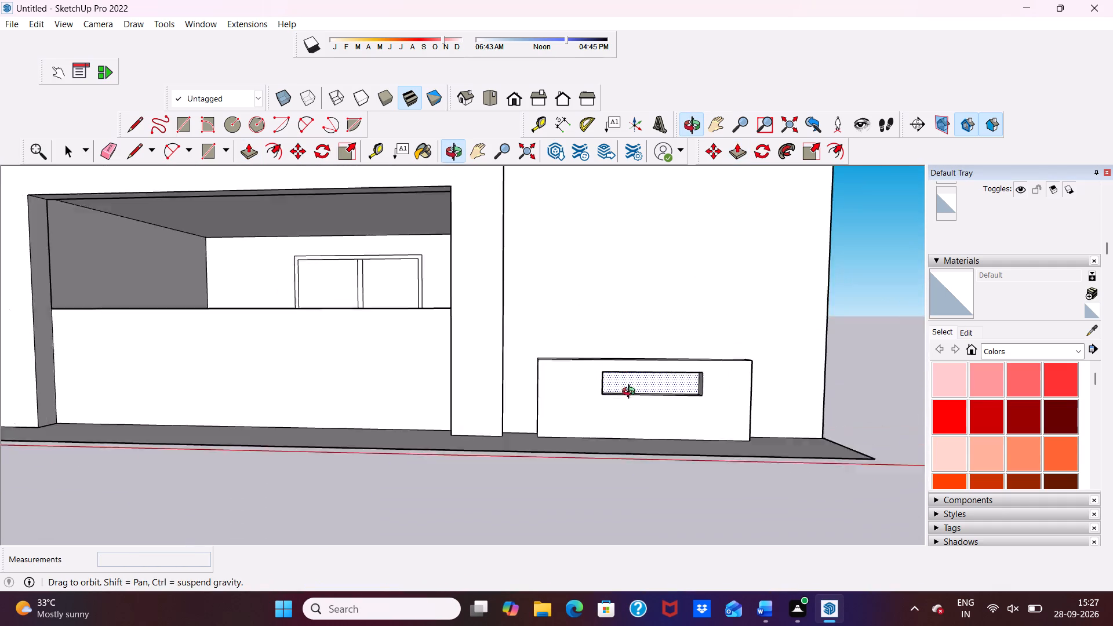
middle_drag(631, 393, 628, 403)
scroll(603, 390, up, 6)
scroll(519, 339, up, 4)
scroll(526, 330, down, 3)
key(space)
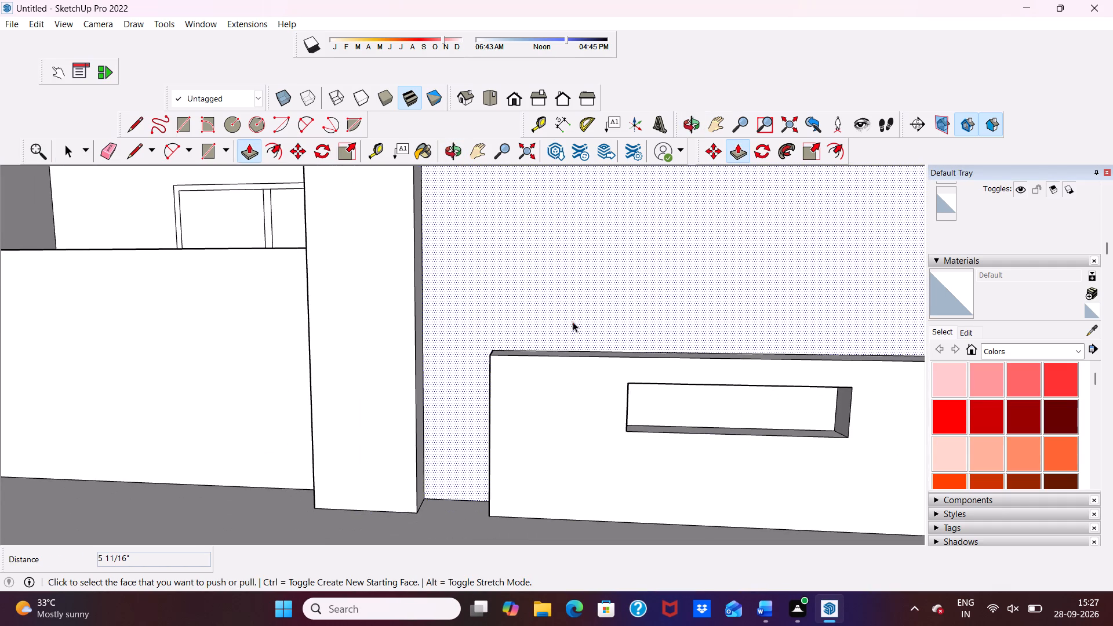
Examine the low block's top, its corner near the frame column and its front recess from several angles.
scroll(573, 322, up, 1)
scroll(573, 321, down, 6)
middle_drag(563, 345, 513, 434)
scroll(513, 434, up, 6)
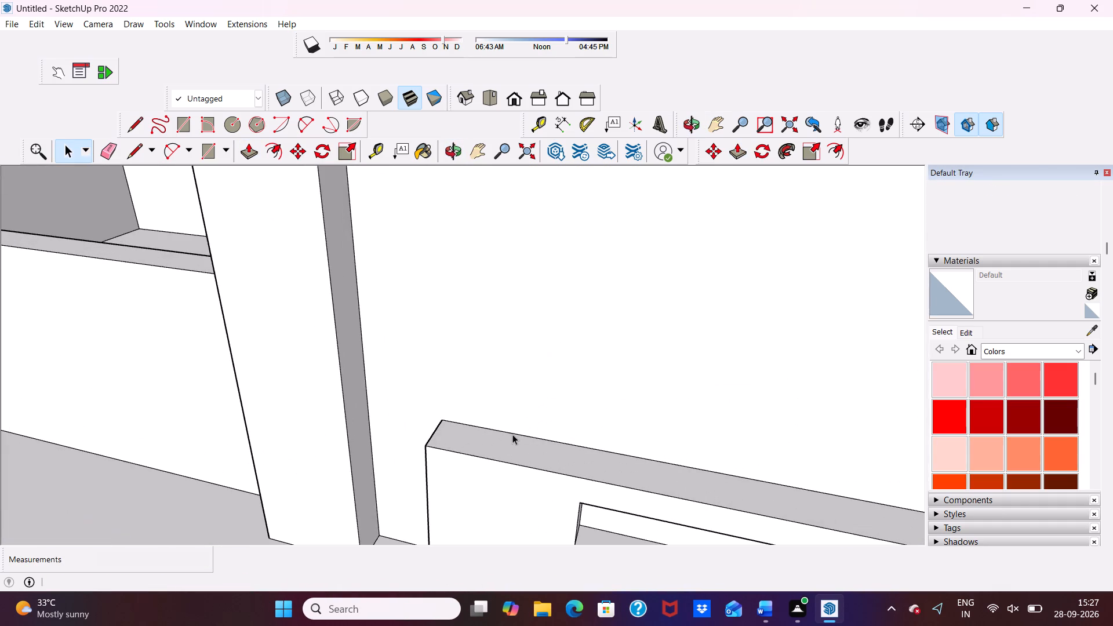
scroll(457, 443, down, 2)
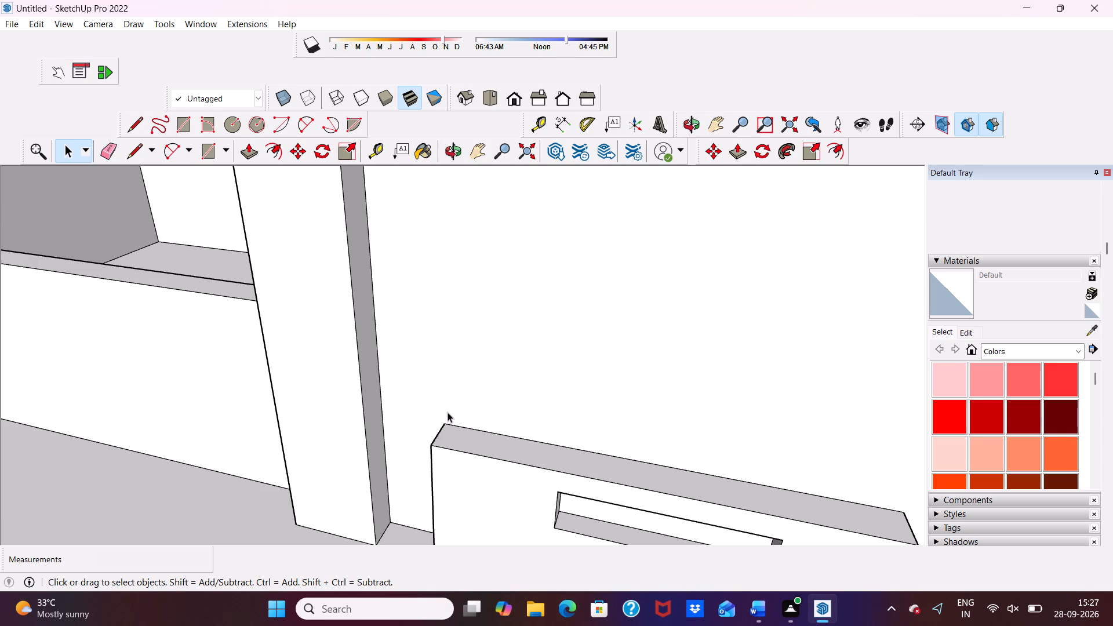
scroll(476, 460, down, 2)
middle_drag(495, 442, 544, 366)
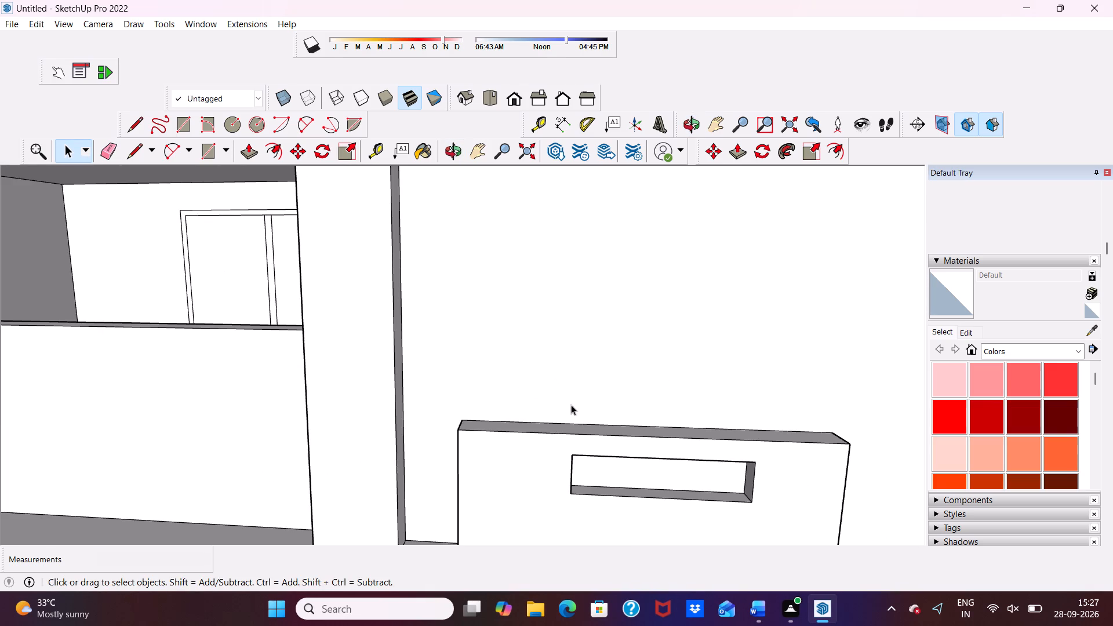
scroll(590, 432, up, 4)
scroll(522, 419, down, 4)
middle_drag(519, 407, 576, 419)
scroll(521, 407, down, 1)
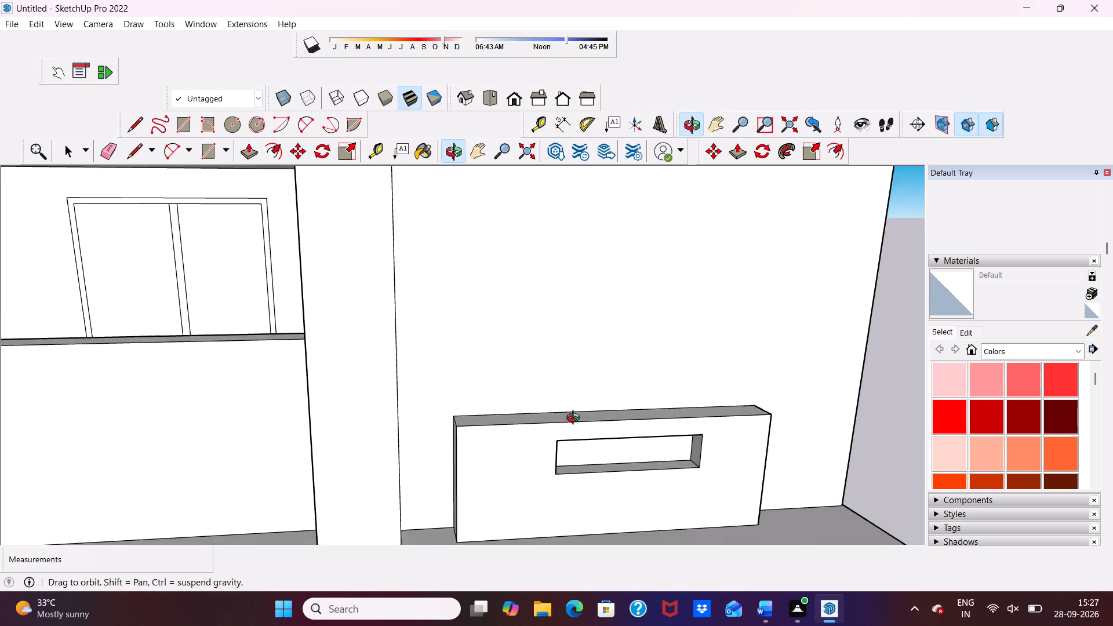
middle_drag(576, 419, 592, 417)
scroll(483, 454, up, 6)
scroll(475, 406, up, 4)
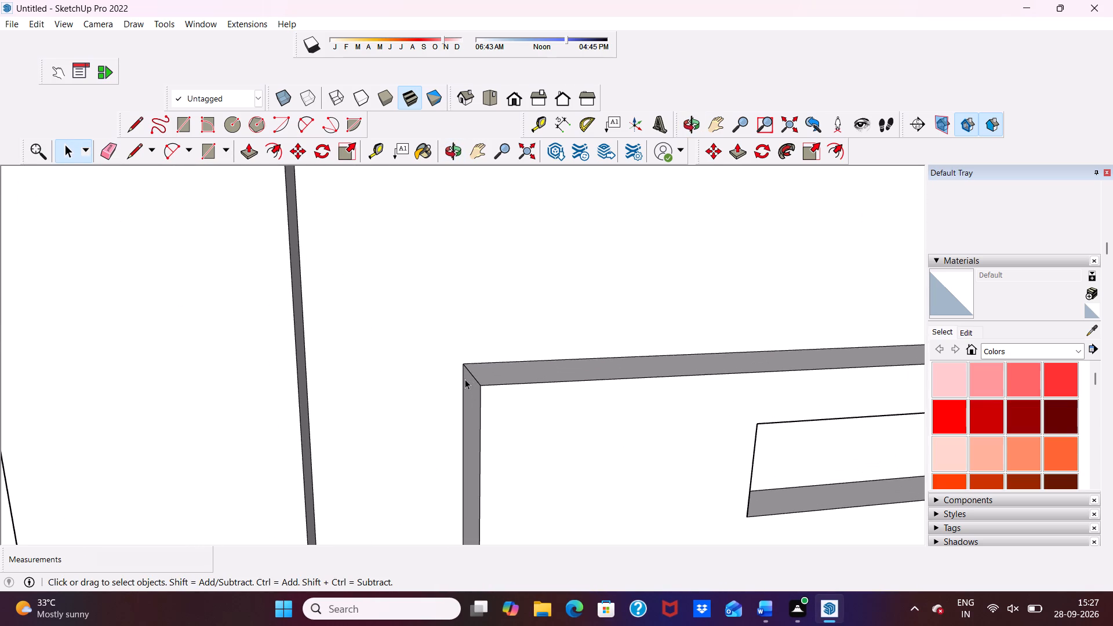
scroll(479, 361, down, 1)
middle_drag(481, 359, 493, 385)
scroll(481, 359, down, 1)
scroll(463, 295, up, 1)
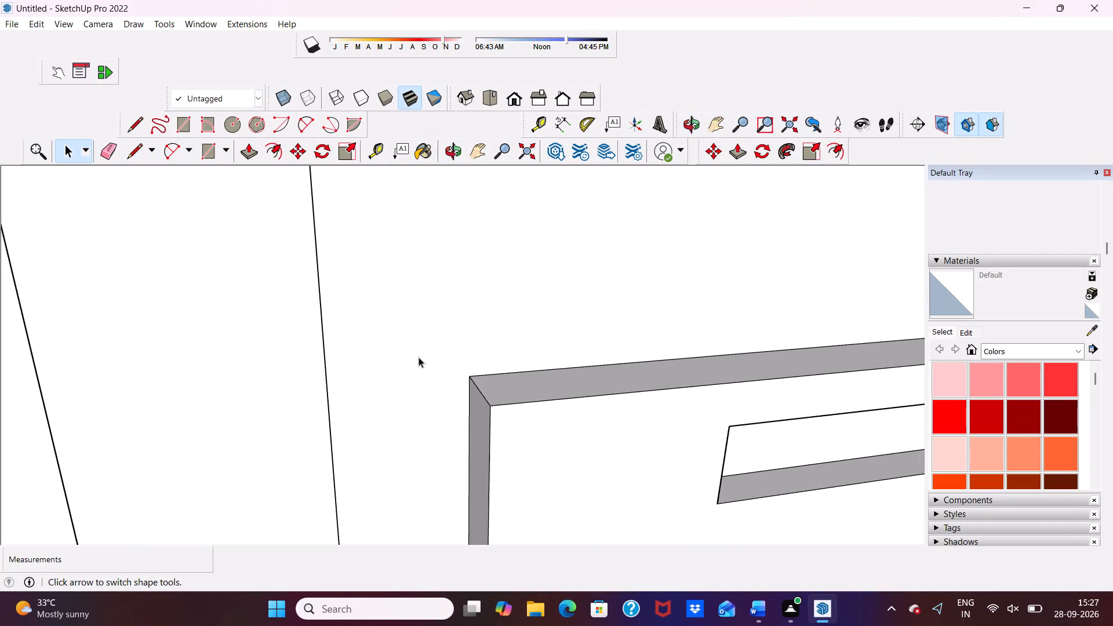
scroll(537, 392, down, 2)
middle_drag(535, 386, 488, 352)
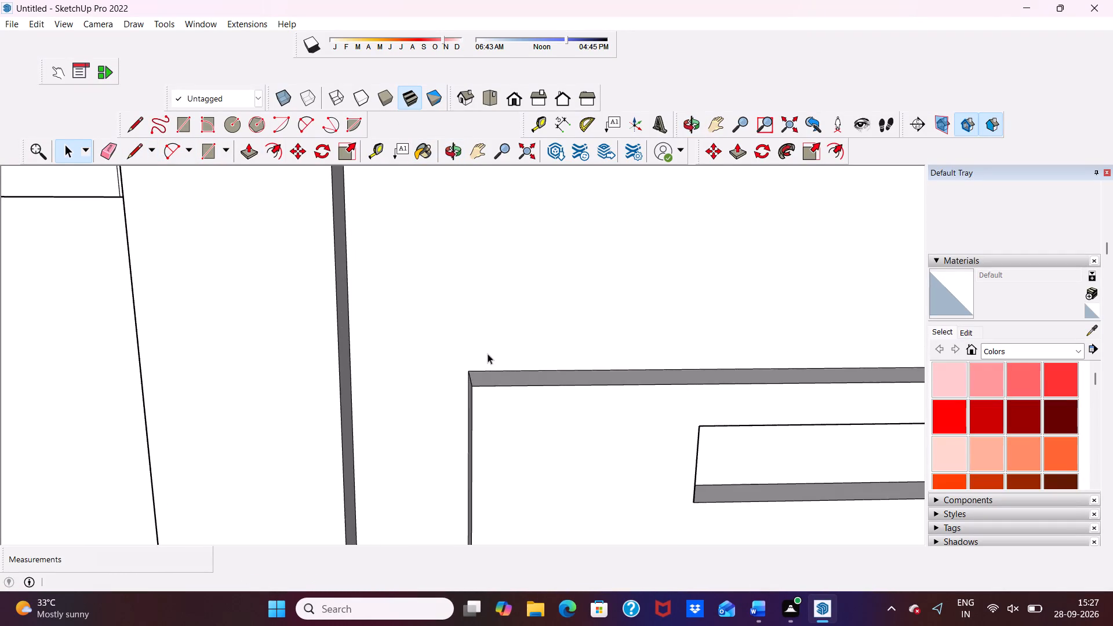
scroll(499, 383, up, 4)
scroll(502, 386, down, 10)
middle_drag(560, 383, 521, 384)
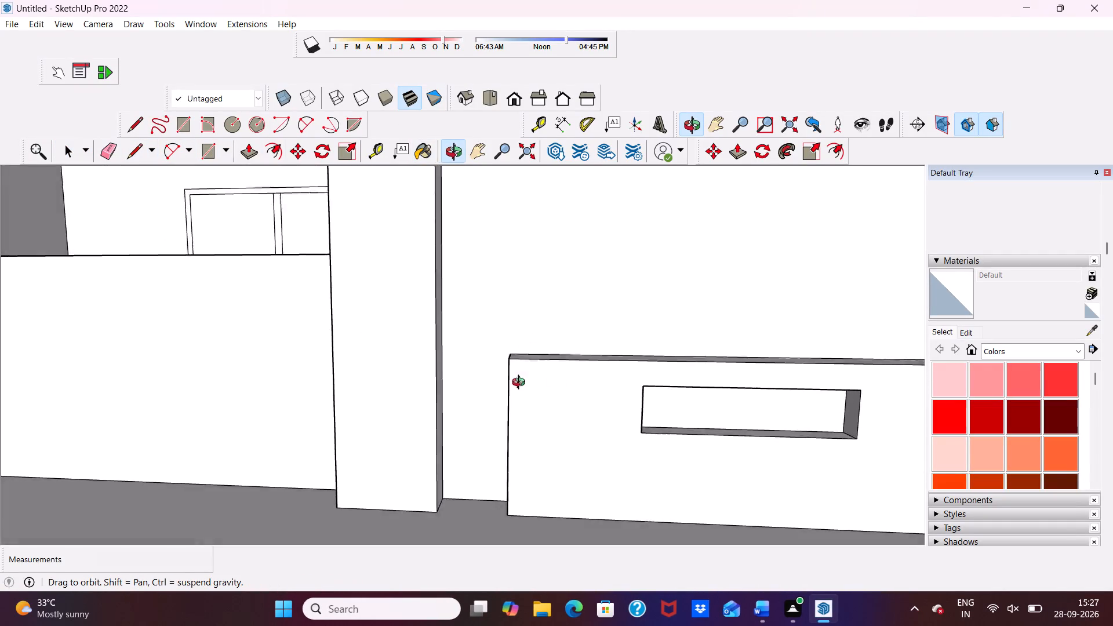
Examine the front wall, the frame opening and the low block with its recess from several front angles.
middle_drag(521, 384, 550, 375)
scroll(560, 353, up, 4)
scroll(560, 352, down, 6)
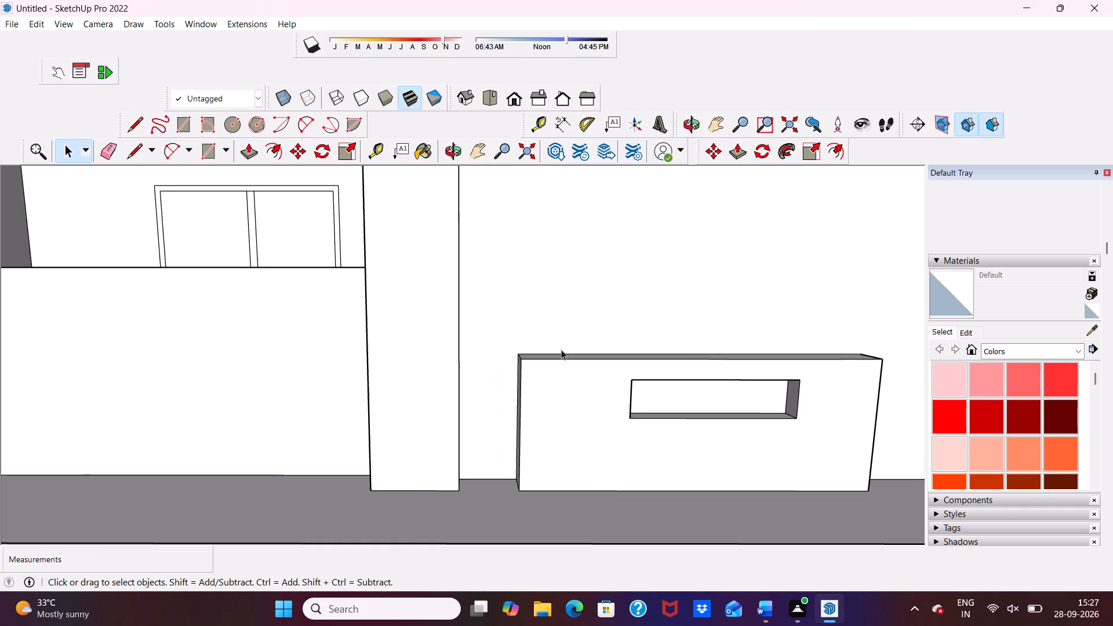
scroll(561, 350, down, 5)
scroll(562, 348, up, 5)
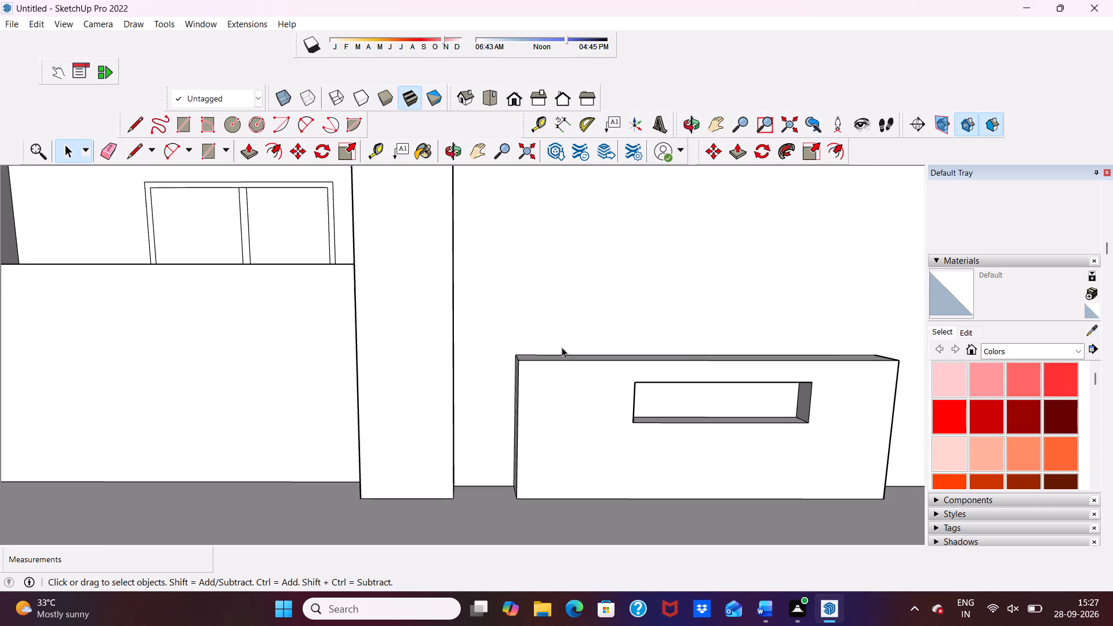
middle_drag(563, 347, 566, 361)
scroll(574, 337, up, 2)
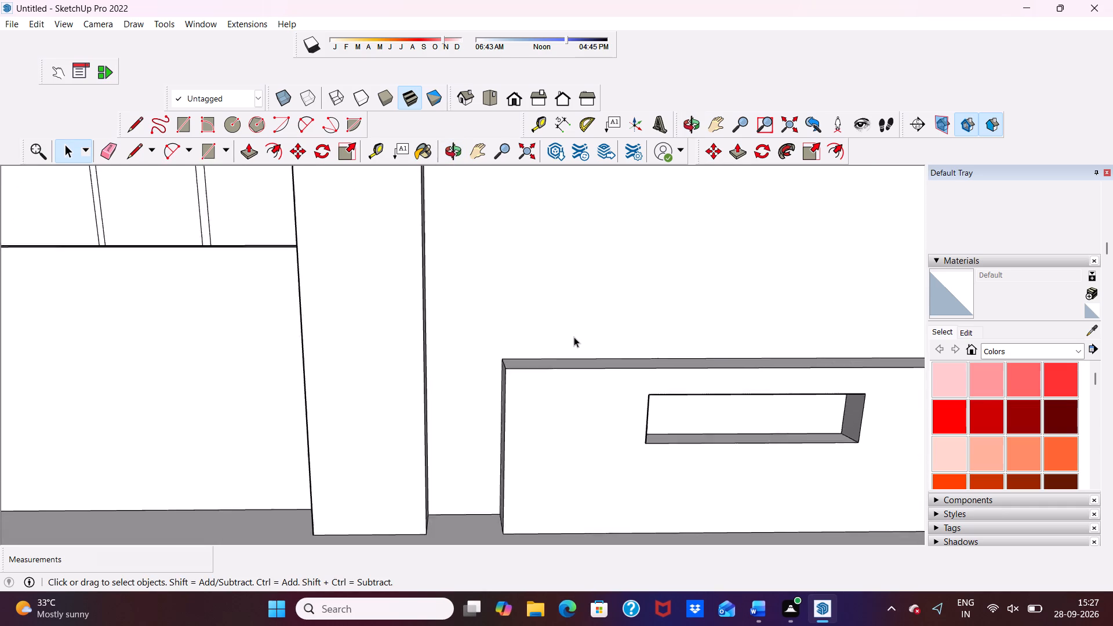
scroll(574, 337, up, 3)
scroll(574, 337, down, 15)
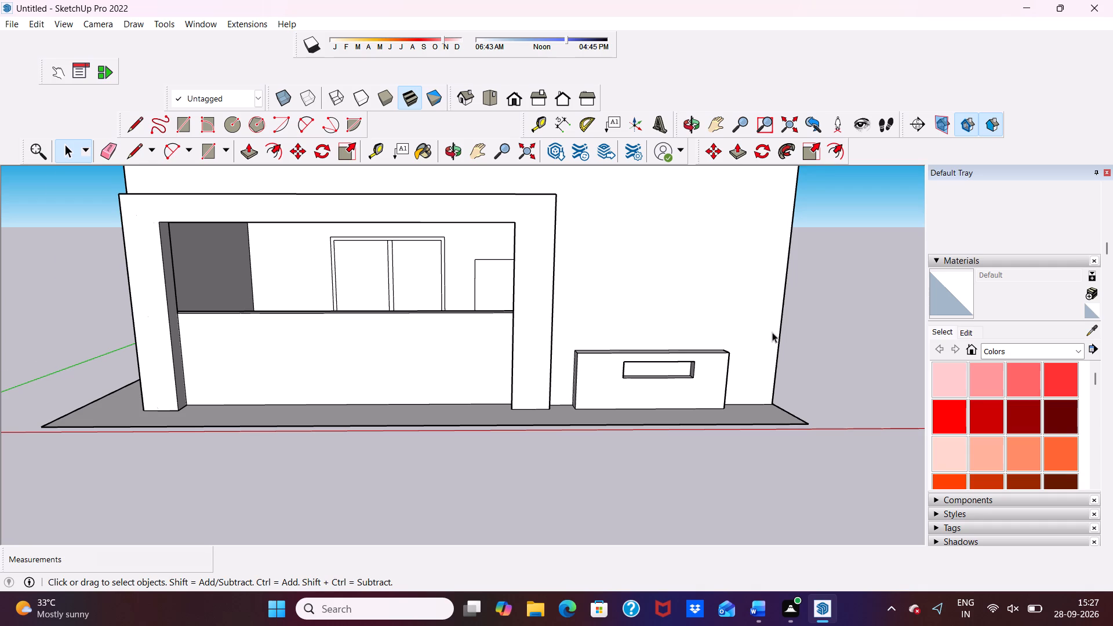
scroll(772, 332, up, 4)
scroll(772, 332, down, 1)
scroll(772, 332, up, 1)
scroll(772, 332, down, 10)
middle_drag(803, 335, 778, 282)
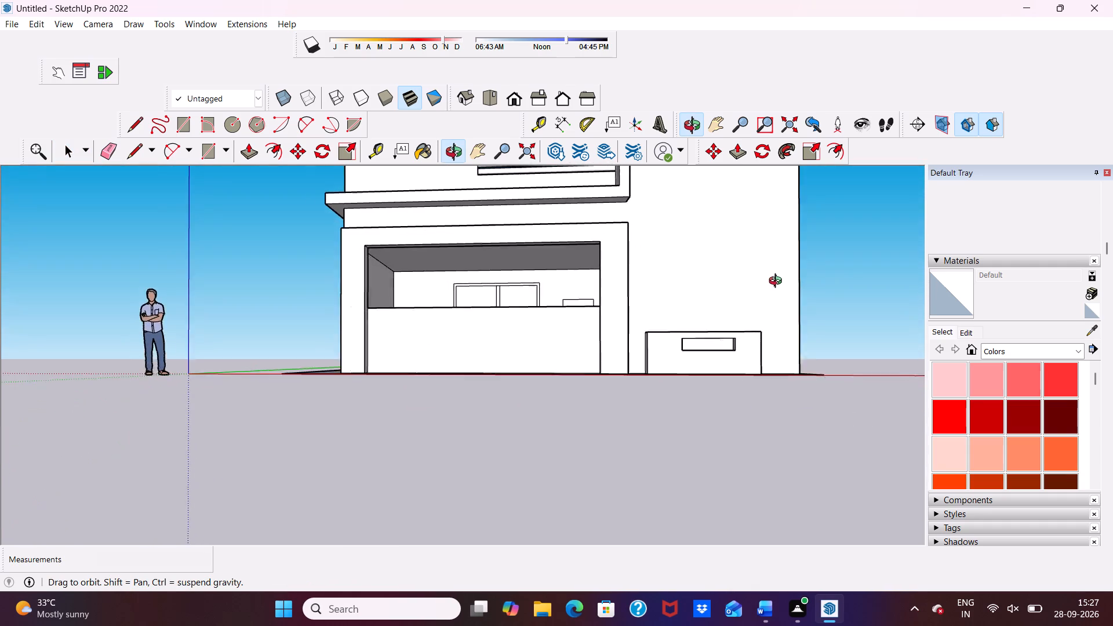
middle_drag(778, 282, 749, 301)
scroll(749, 301, up, 4)
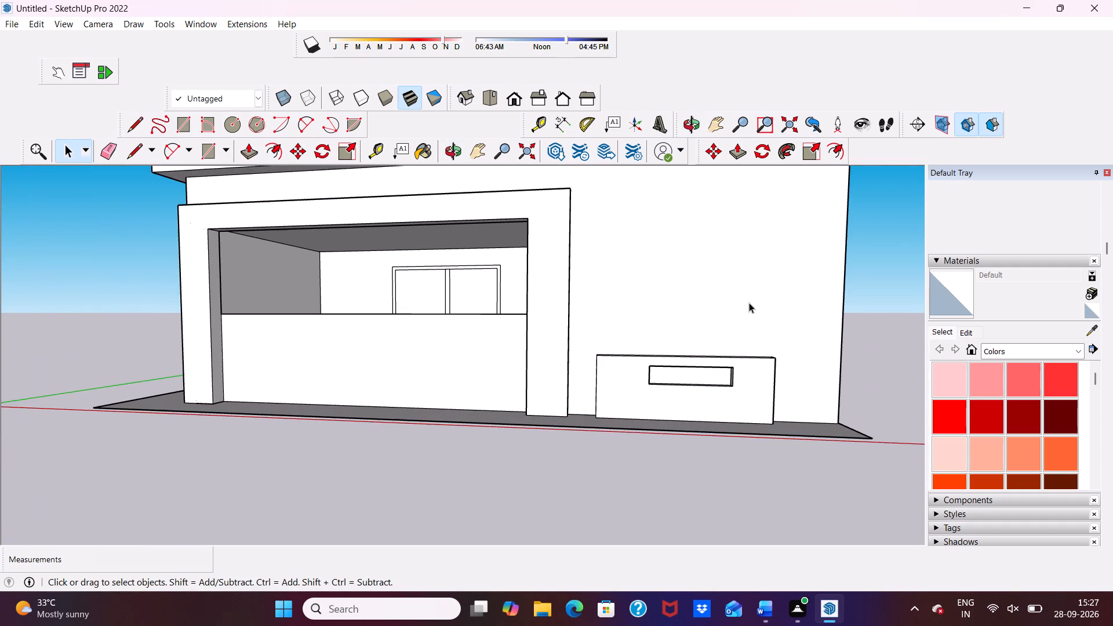
scroll(749, 303, up, 4)
scroll(749, 303, down, 6)
middle_drag(681, 348, 663, 390)
middle_click(663, 390)
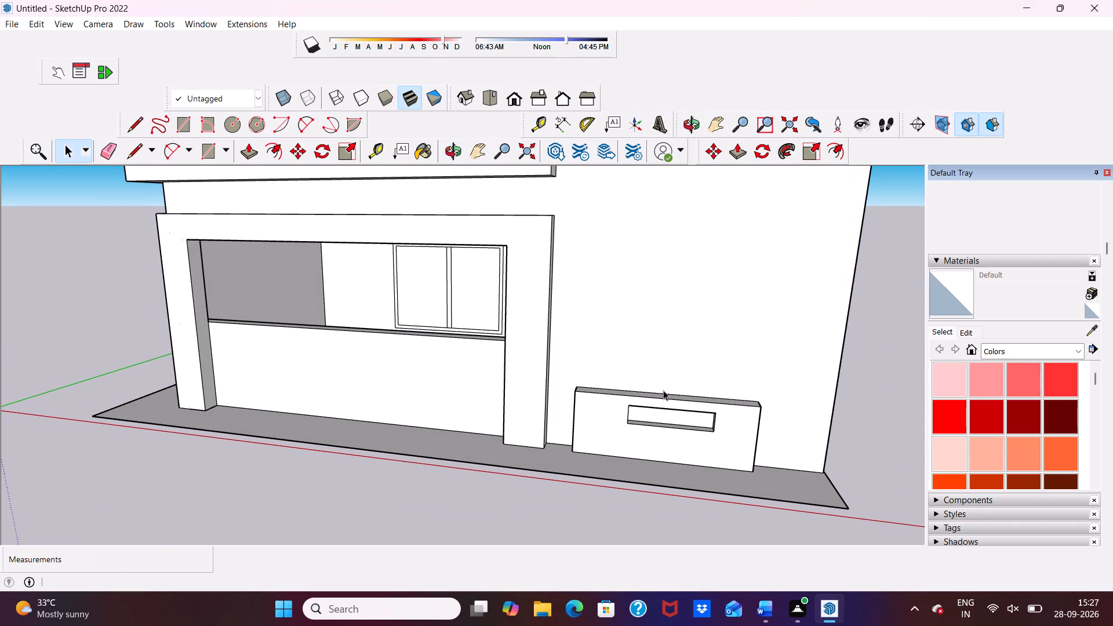
Examine the whole building from the side and above, including the roof, frame and low recessed block.
scroll(663, 390, down, 4)
middle_drag(663, 390, 378, 407)
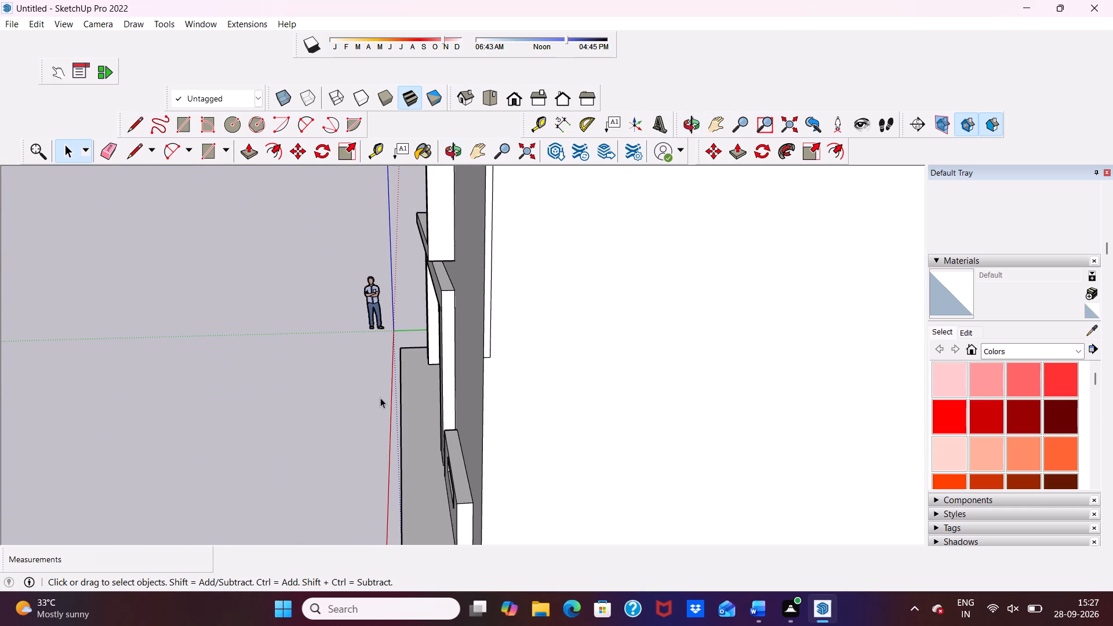
middle_drag(380, 396, 380, 396)
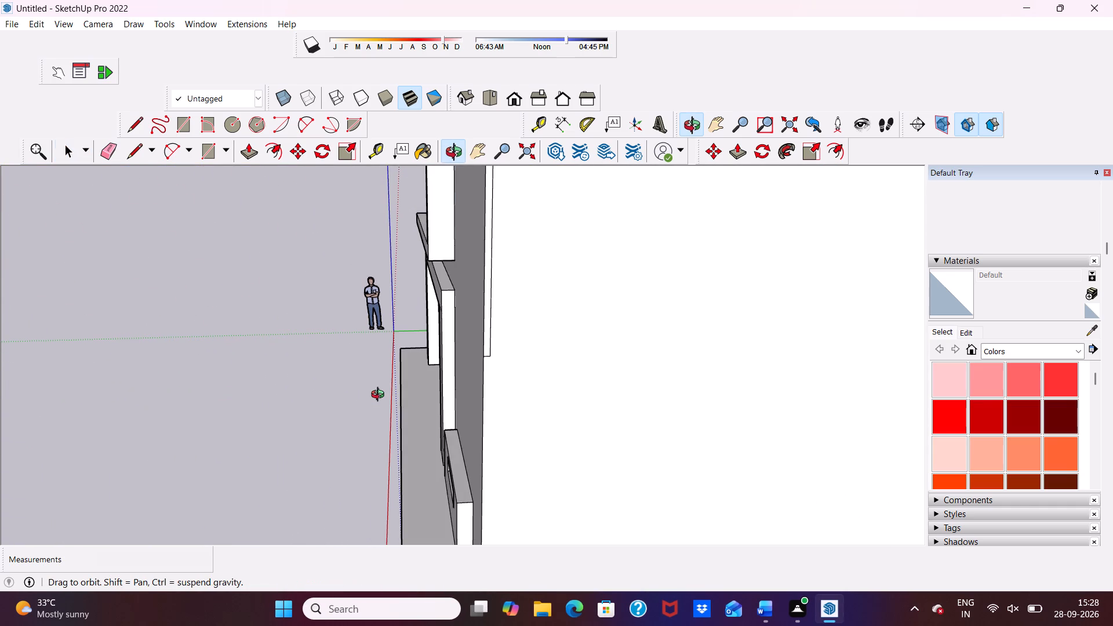
middle_drag(380, 396, 499, 442)
scroll(512, 403, down, 4)
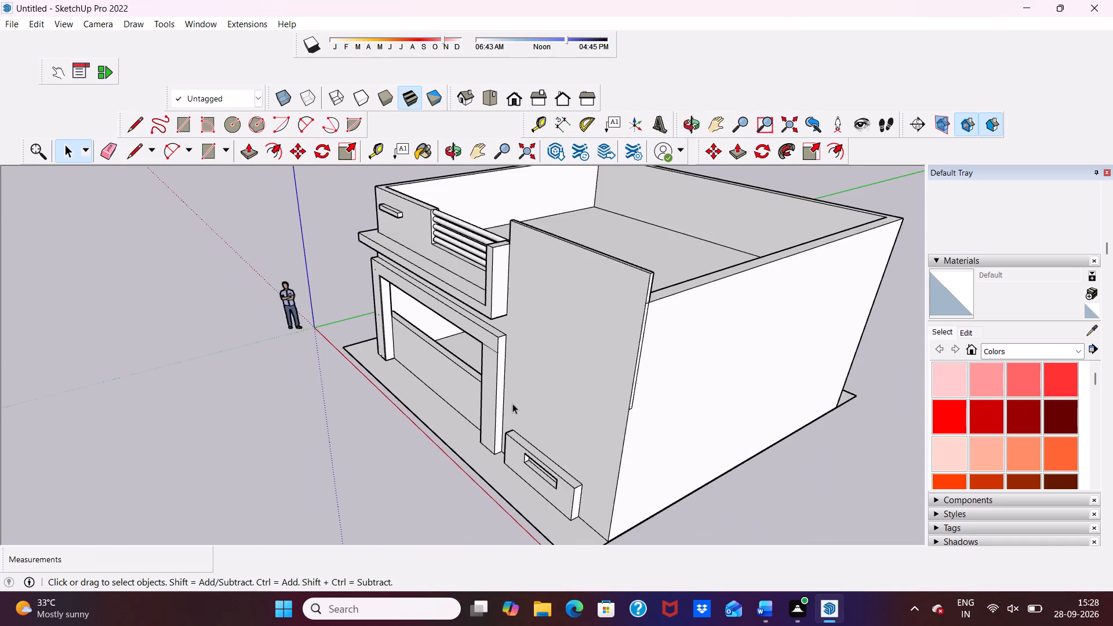
scroll(512, 403, down, 1)
middle_drag(512, 402, 576, 394)
middle_click(576, 394)
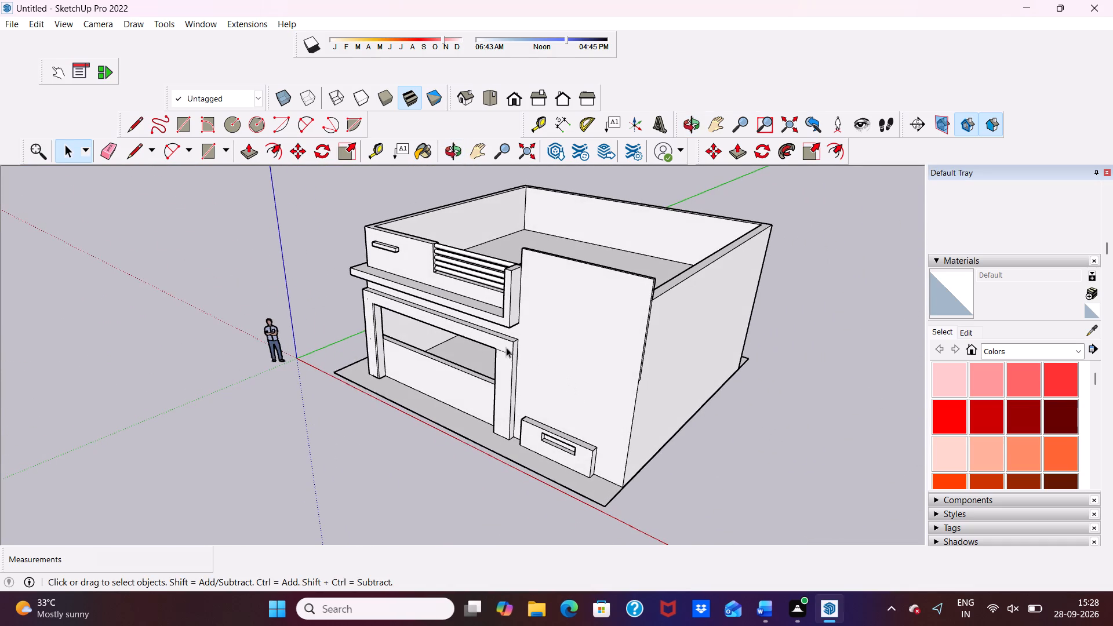
scroll(504, 347, up, 4)
scroll(504, 347, down, 4)
middle_drag(504, 348, 470, 422)
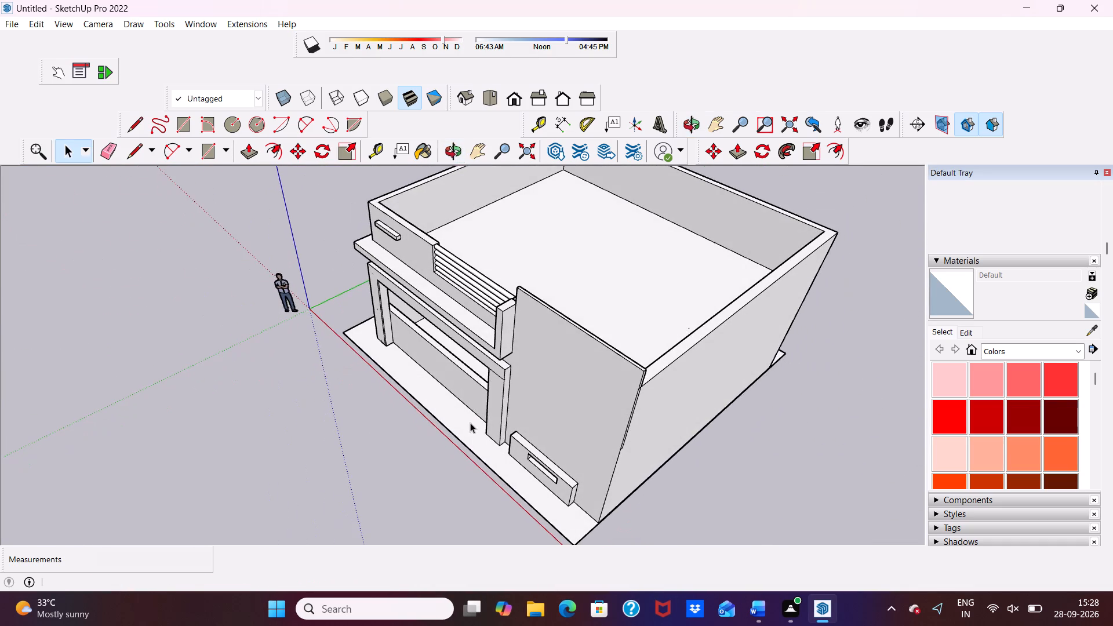
scroll(468, 418, up, 4)
scroll(468, 414, down, 5)
middle_drag(539, 437, 628, 301)
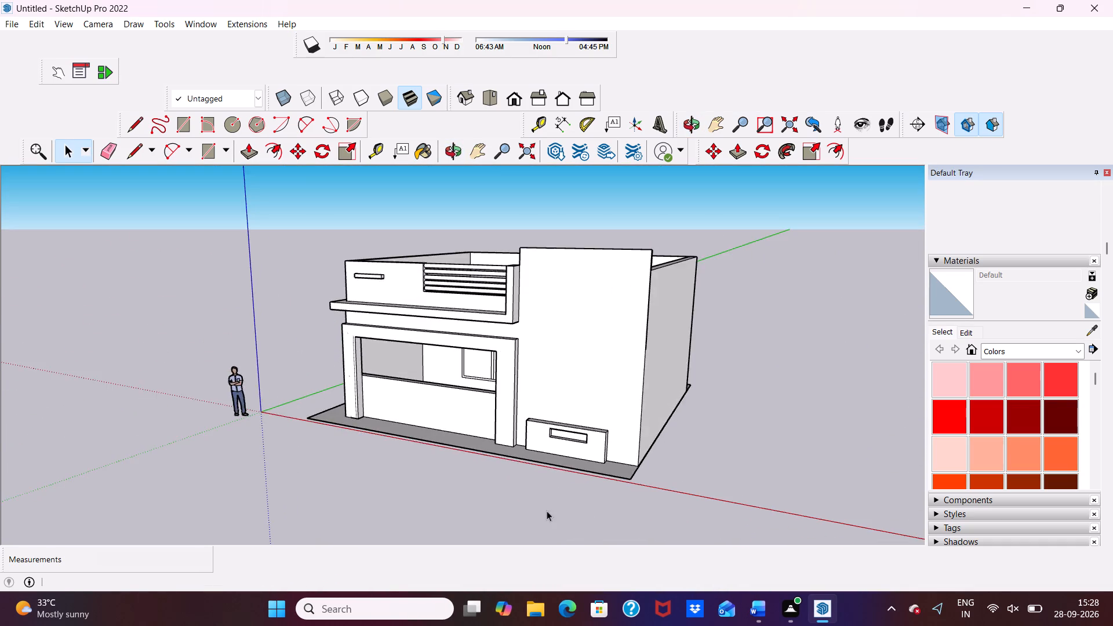
scroll(547, 511, up, 5)
middle_drag(559, 442, 563, 434)
scroll(568, 378, up, 5)
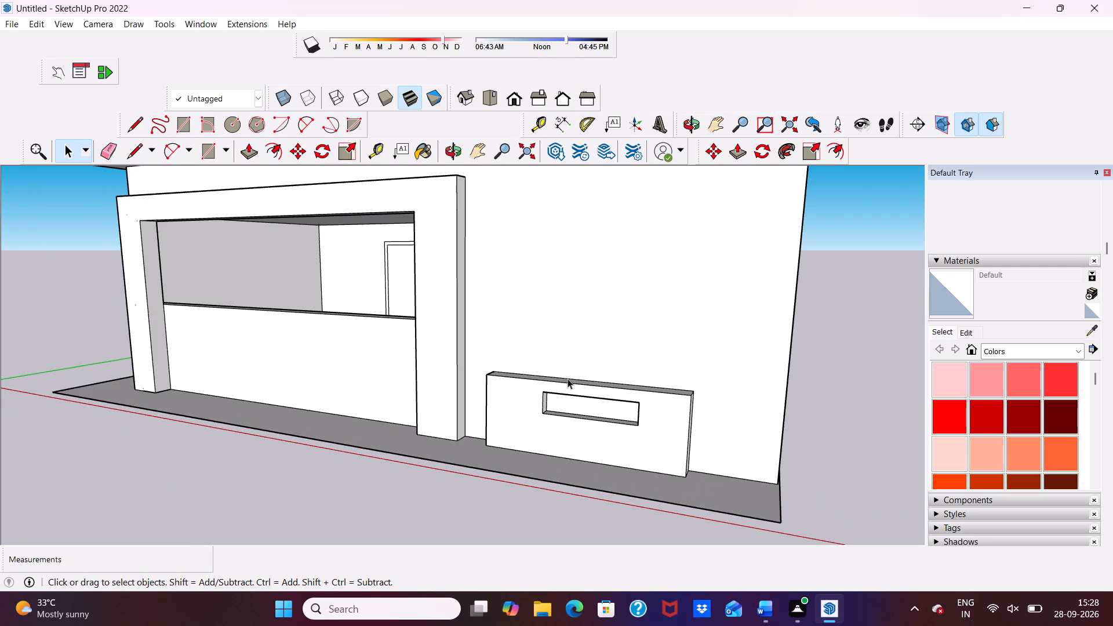
scroll(568, 378, up, 2)
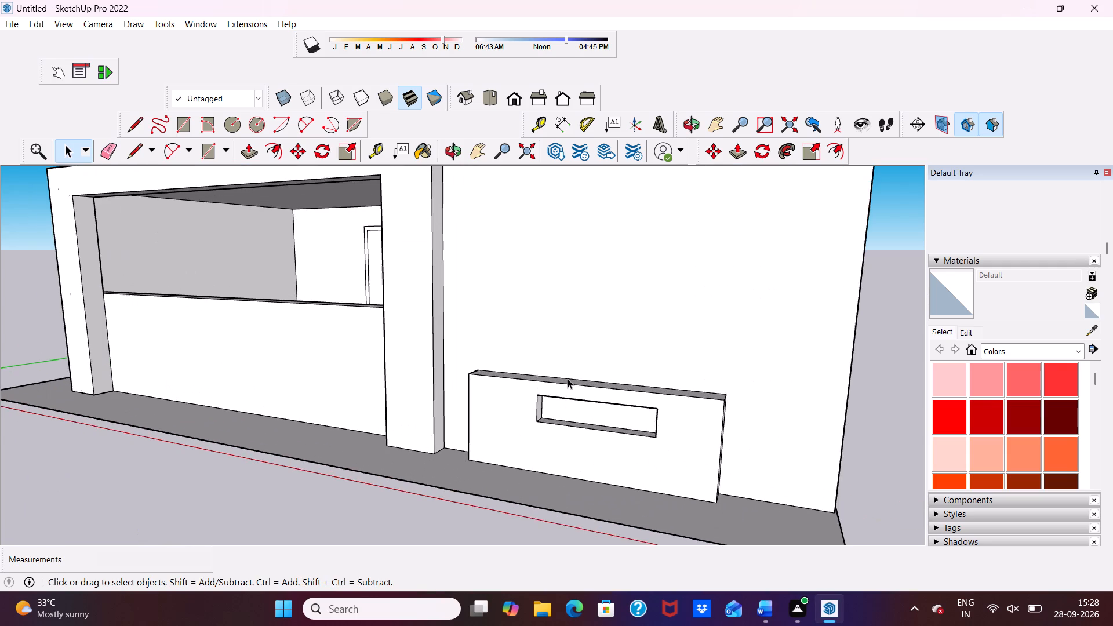
scroll(568, 378, up, 3)
scroll(568, 378, down, 11)
middle_drag(568, 377, 633, 359)
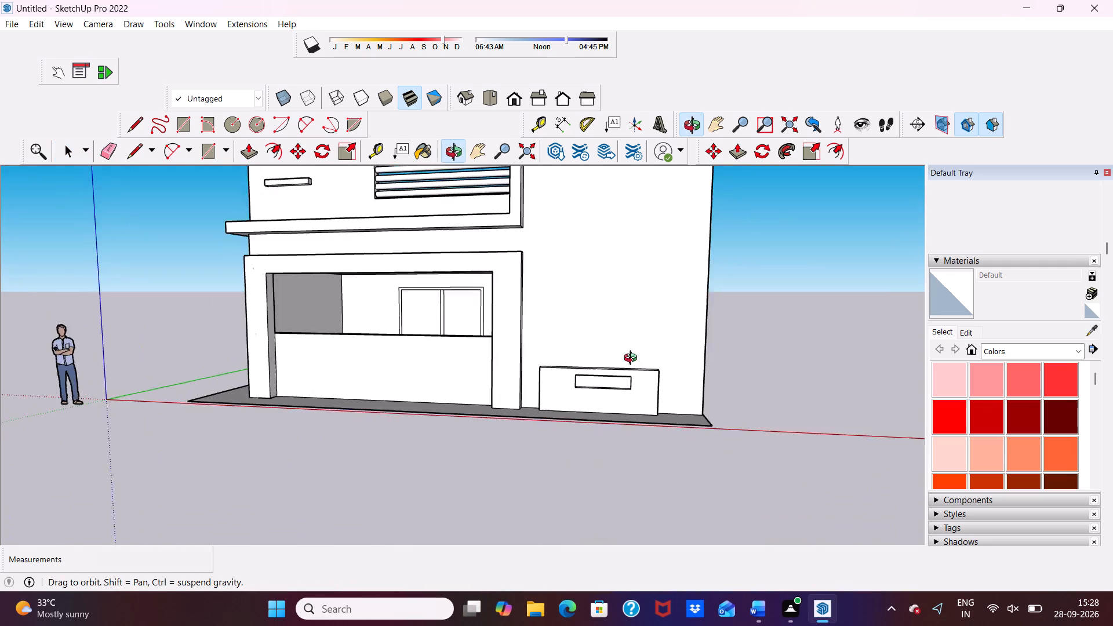
middle_drag(633, 359, 642, 435)
scroll(634, 412, up, 10)
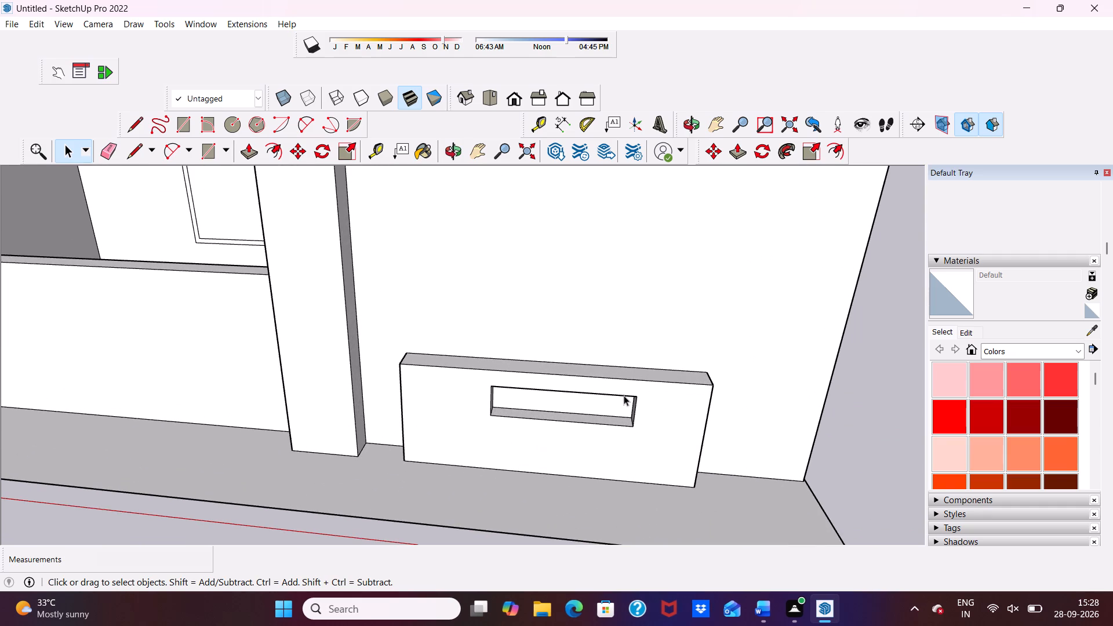
scroll(624, 395, down, 3)
middle_drag(624, 394, 634, 461)
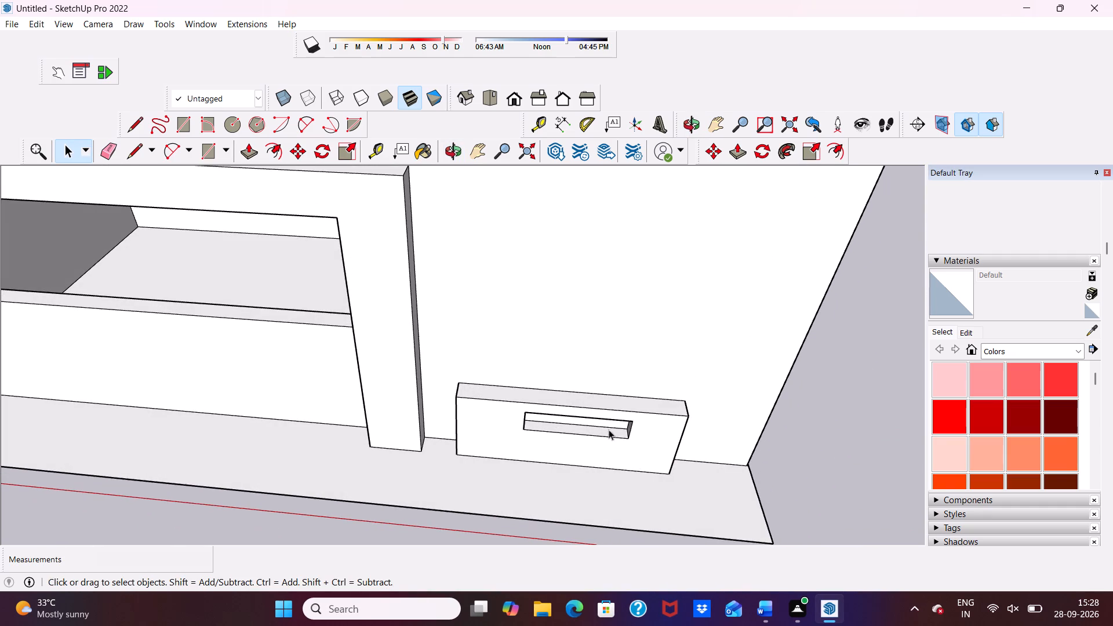
Draw a line about 9" long across the low block's end face nearest the frame column, just below its top edge.
scroll(585, 391, up, 4)
middle_drag(581, 392, 656, 424)
scroll(405, 424, up, 2)
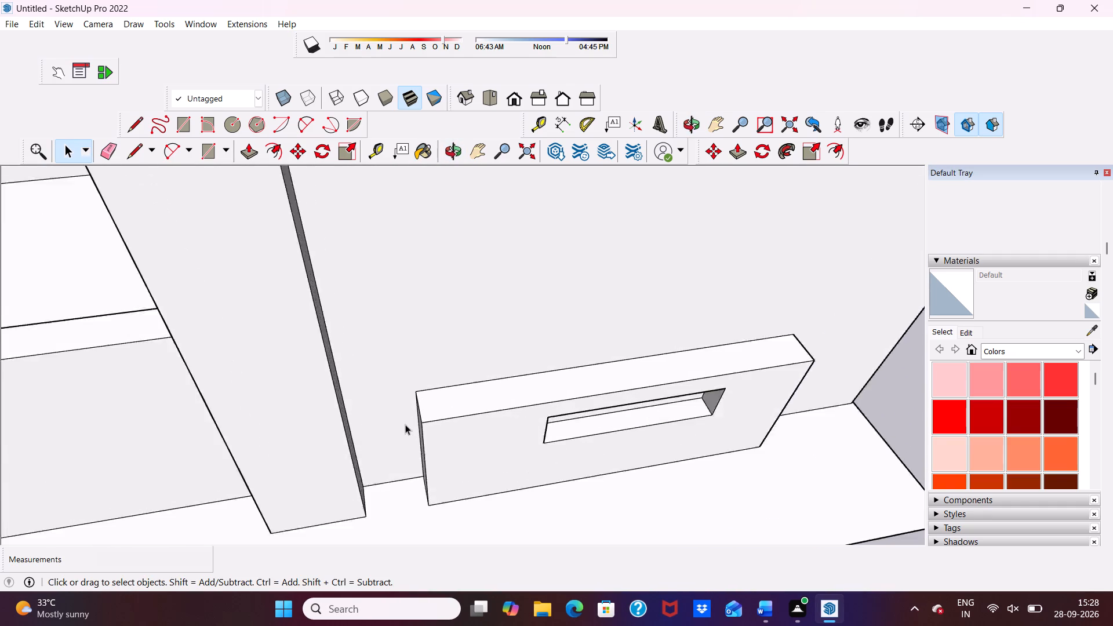
scroll(405, 424, up, 3)
middle_drag(409, 423, 446, 359)
scroll(446, 361, up, 4)
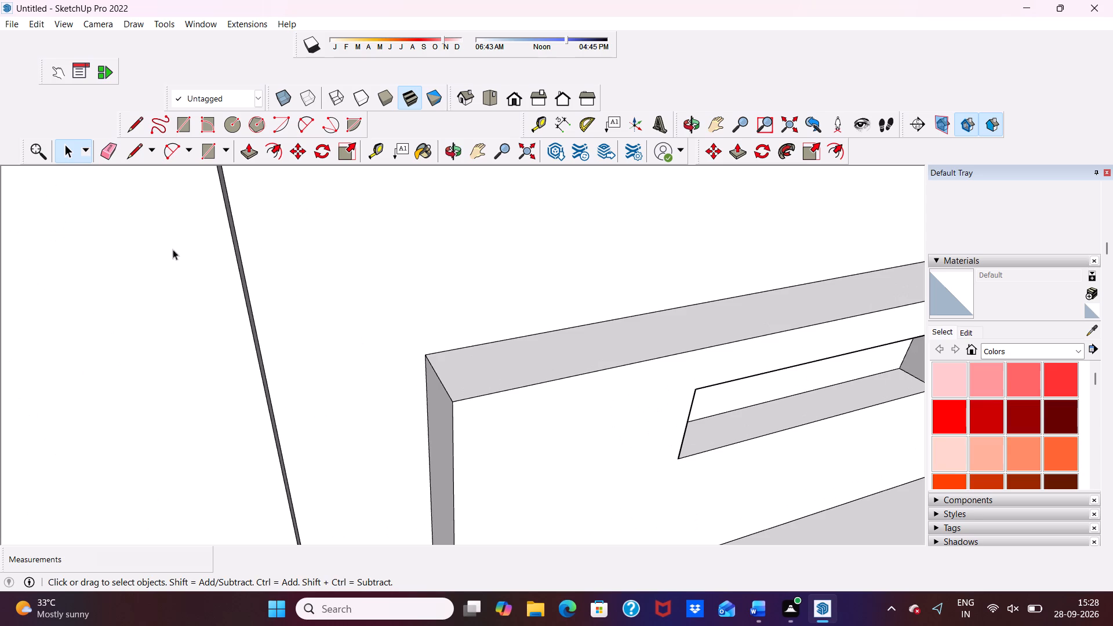
click(132, 125)
middle_drag(292, 394, 401, 401)
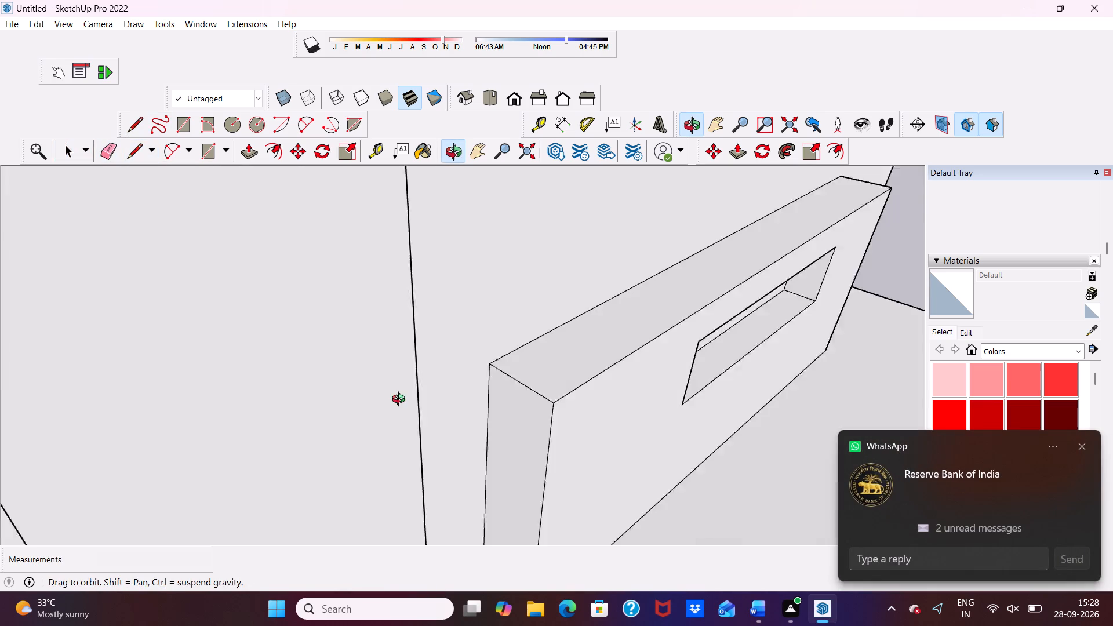
middle_drag(401, 401, 403, 400)
scroll(496, 413, up, 5)
click(505, 353)
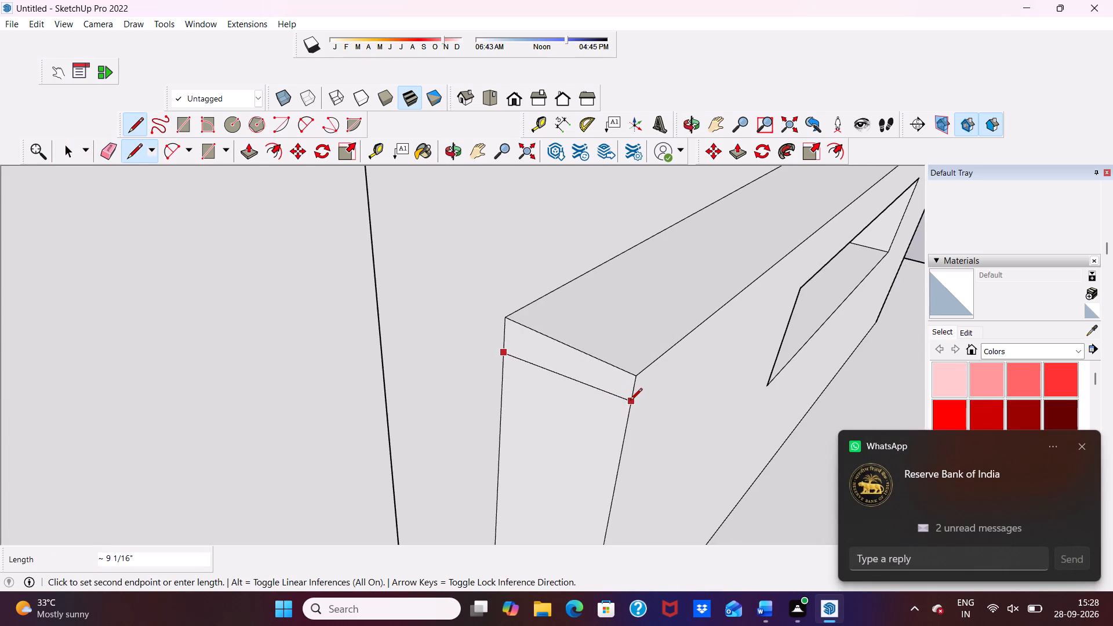
click(624, 415)
scroll(603, 388, down, 4)
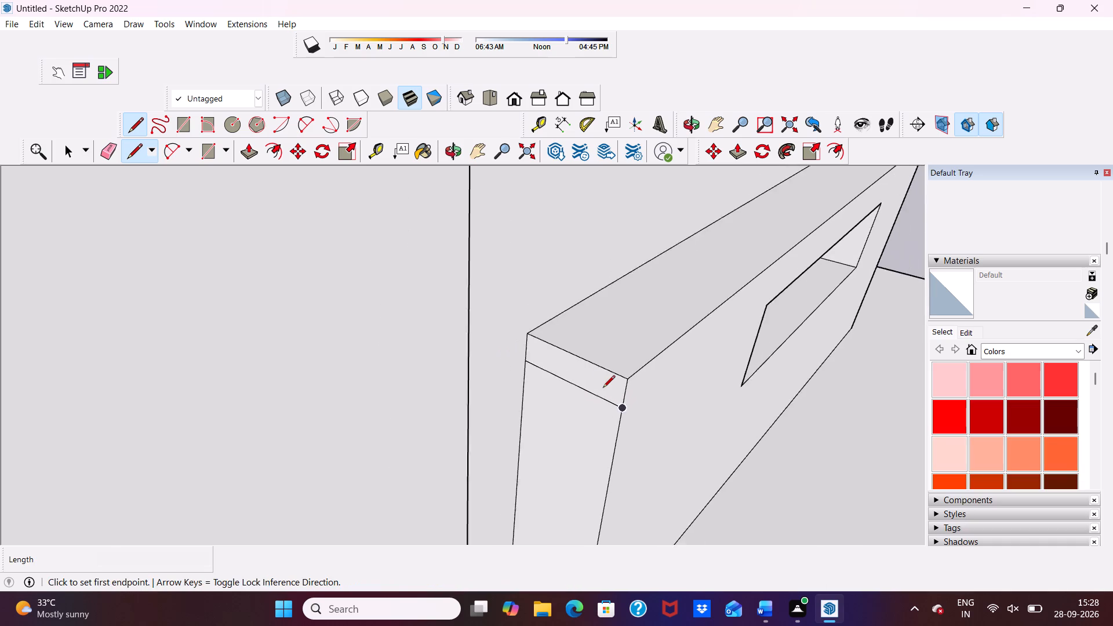
Draw a horizontal line about 7' 11" long across the low block's front face, just below its top edge.
scroll(603, 388, down, 1)
middle_drag(601, 388, 427, 323)
scroll(448, 361, up, 4)
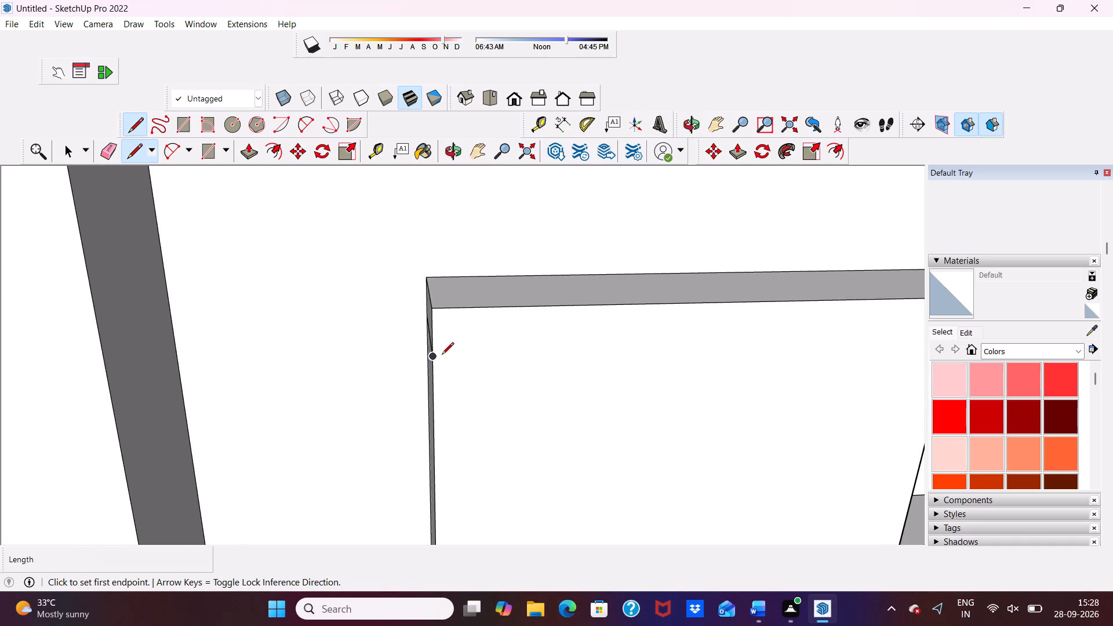
click(428, 363)
scroll(514, 370, down, 18)
scroll(563, 345, up, 1)
scroll(563, 345, down, 2)
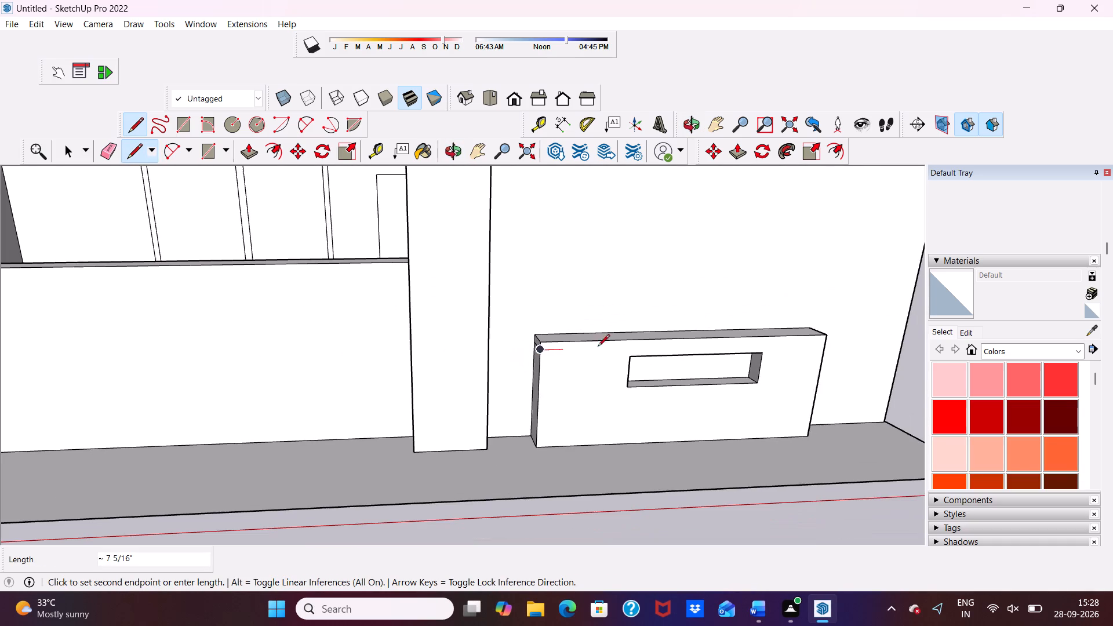
scroll(773, 340, up, 4)
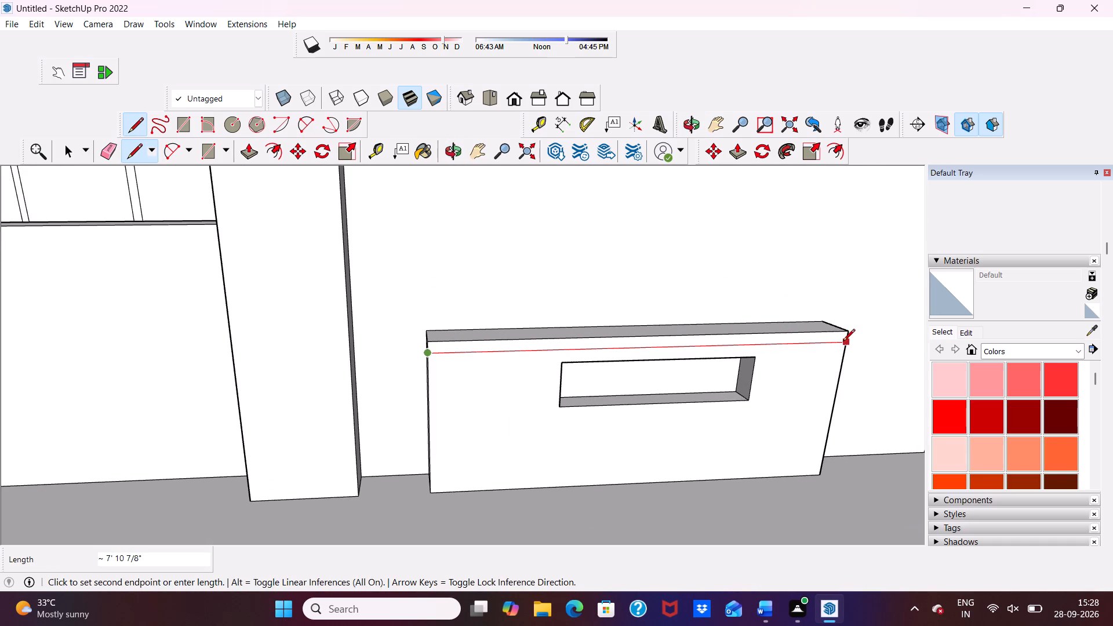
click(845, 341)
Continue the band line across the low block's far end face, from the front edge to the wall.
scroll(845, 341, down, 2)
middle_drag(845, 341, 489, 282)
scroll(518, 361, up, 5)
click(539, 356)
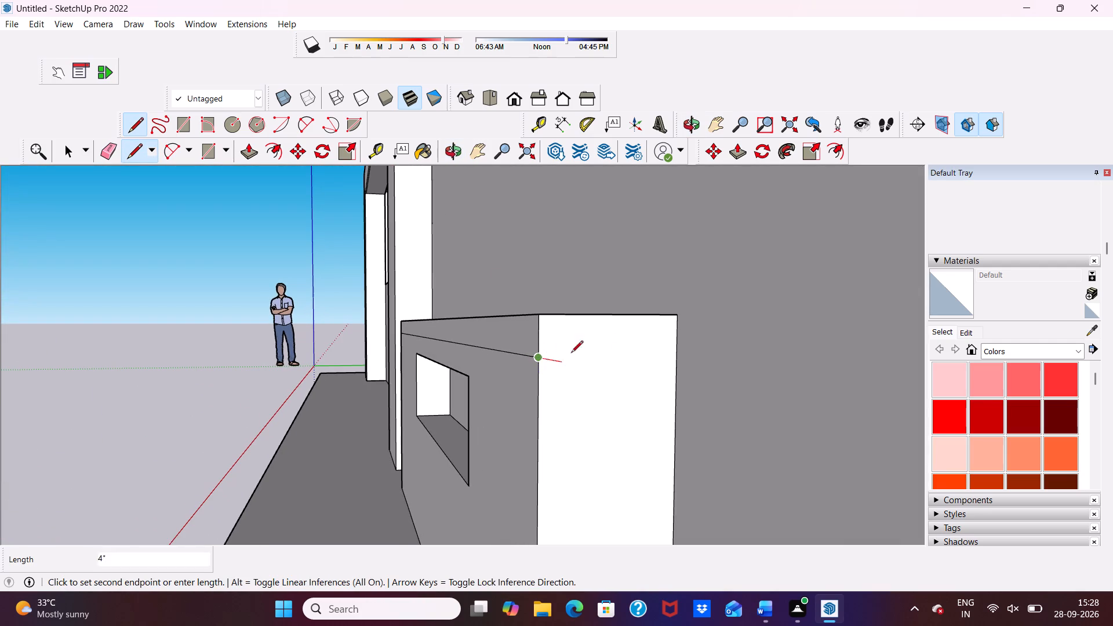
click(676, 354)
scroll(588, 312, down, 5)
middle_drag(587, 312, 653, 339)
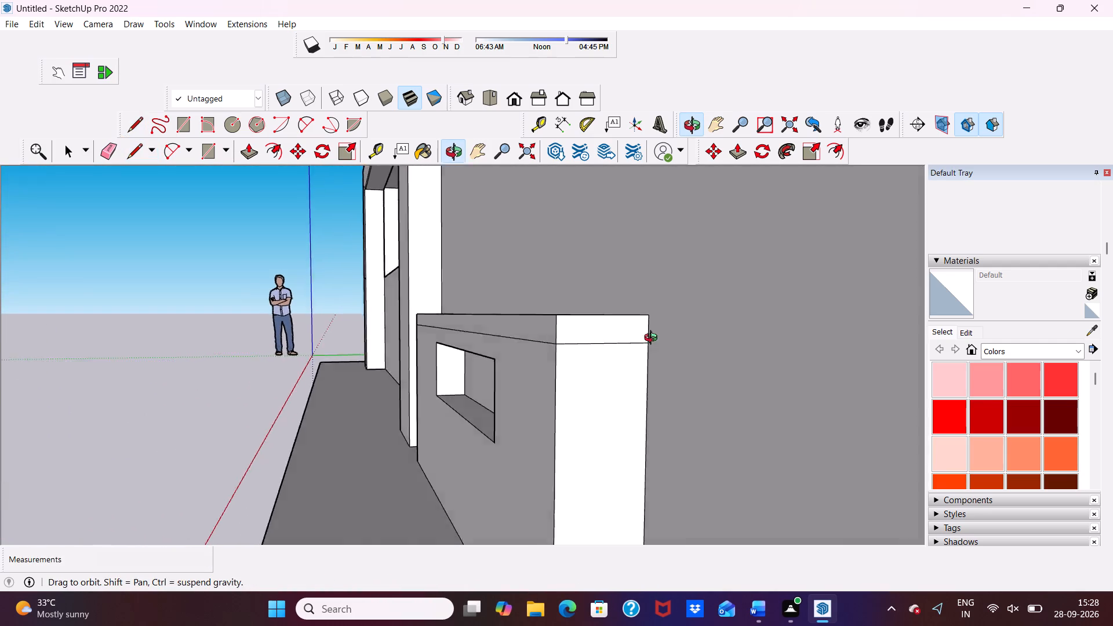
middle_drag(653, 339, 806, 361)
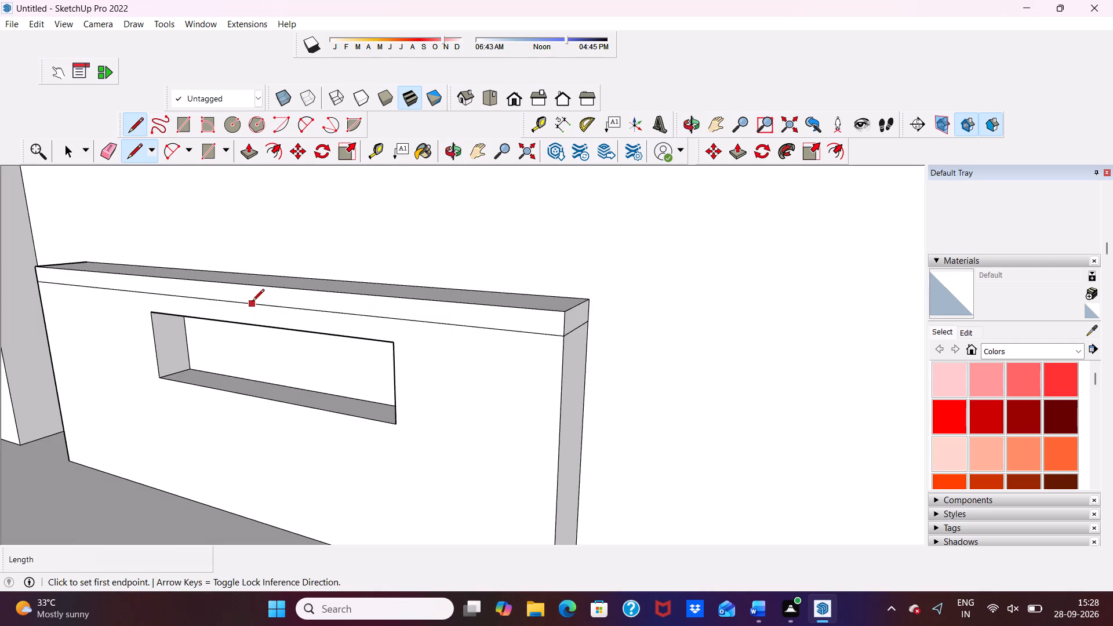
Extrude the narrow band along the top of the low block's front face outward by about 4 15/16".
key(space)
key(space)
scroll(243, 302, up, 3)
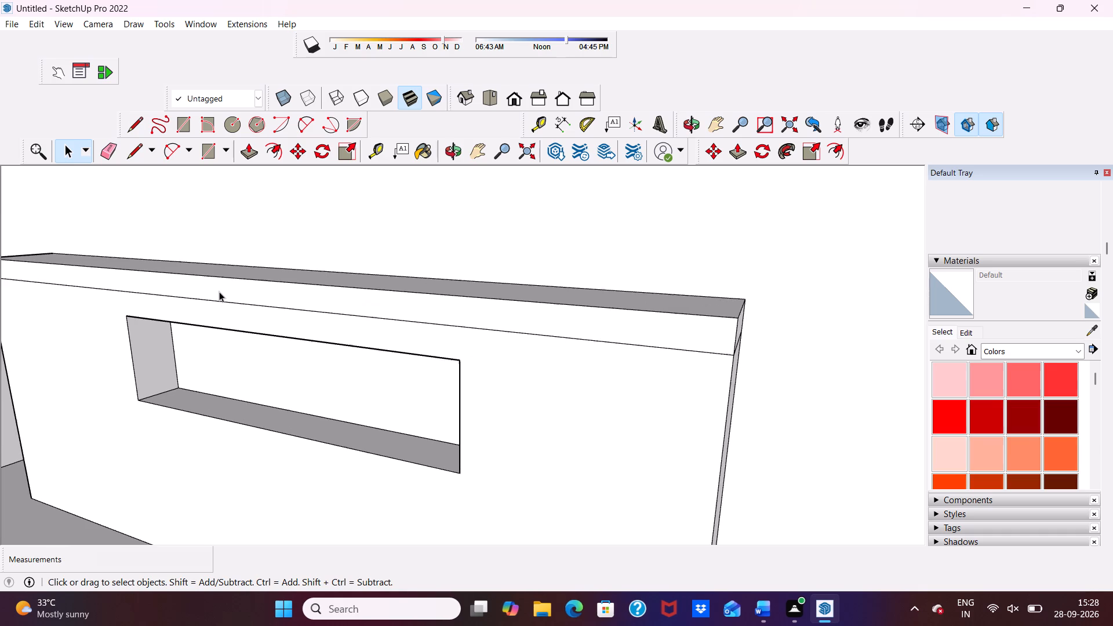
click(226, 290)
click(253, 148)
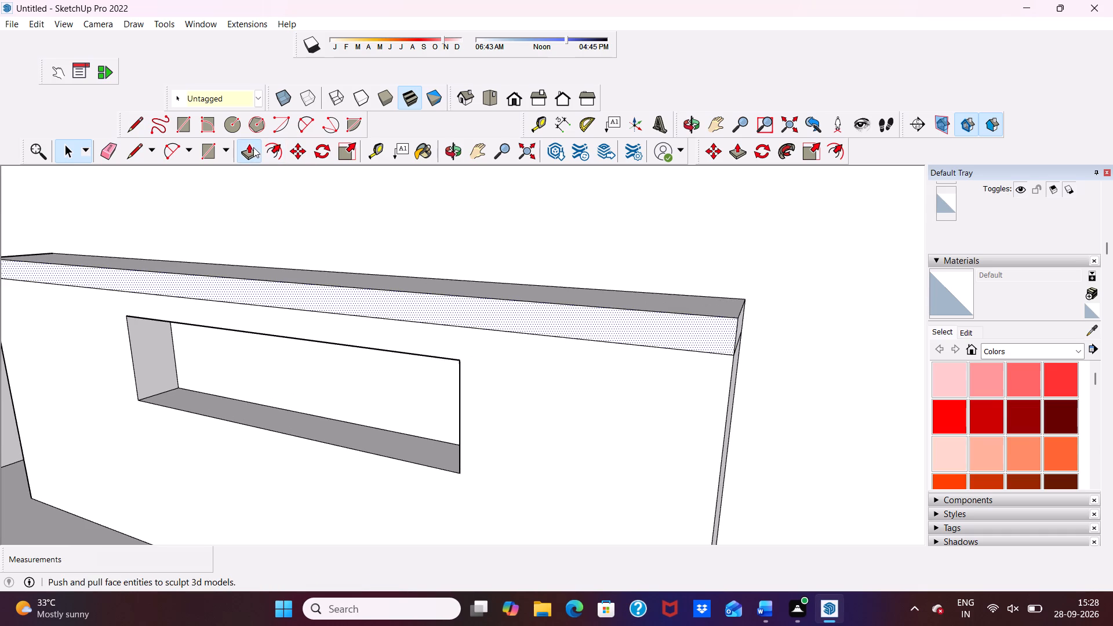
drag(249, 289, 216, 321)
Extrude the cap band's end face on the low block outward, at the end nearest the frame column.
scroll(217, 321, down, 4)
middle_drag(233, 312, 581, 237)
scroll(586, 242, down, 2)
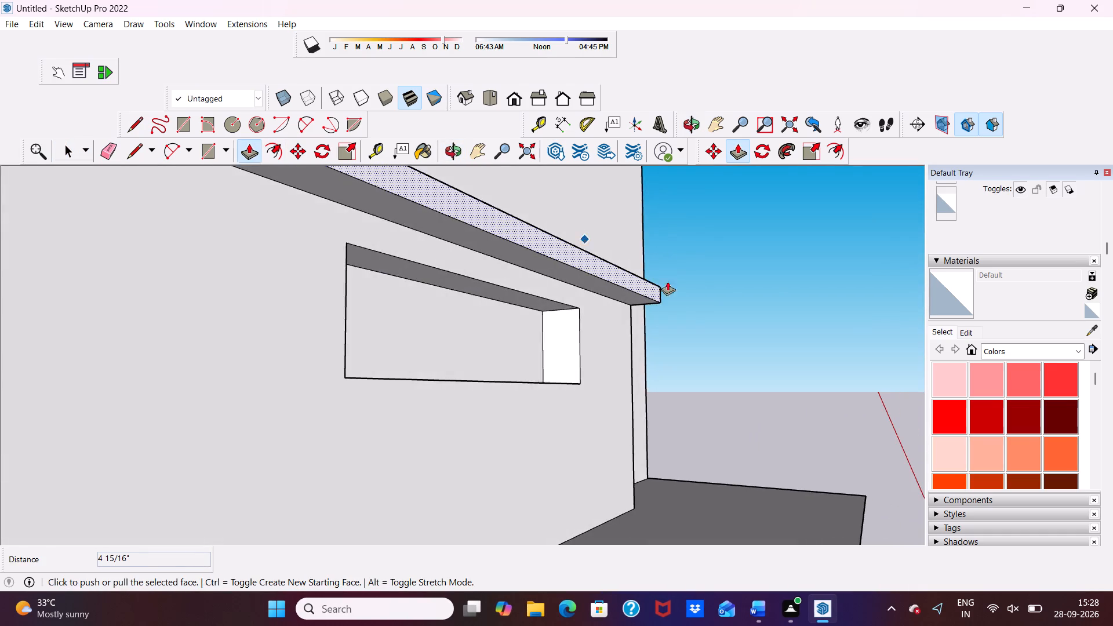
scroll(667, 281, down, 8)
scroll(529, 186, up, 5)
scroll(525, 253, up, 6)
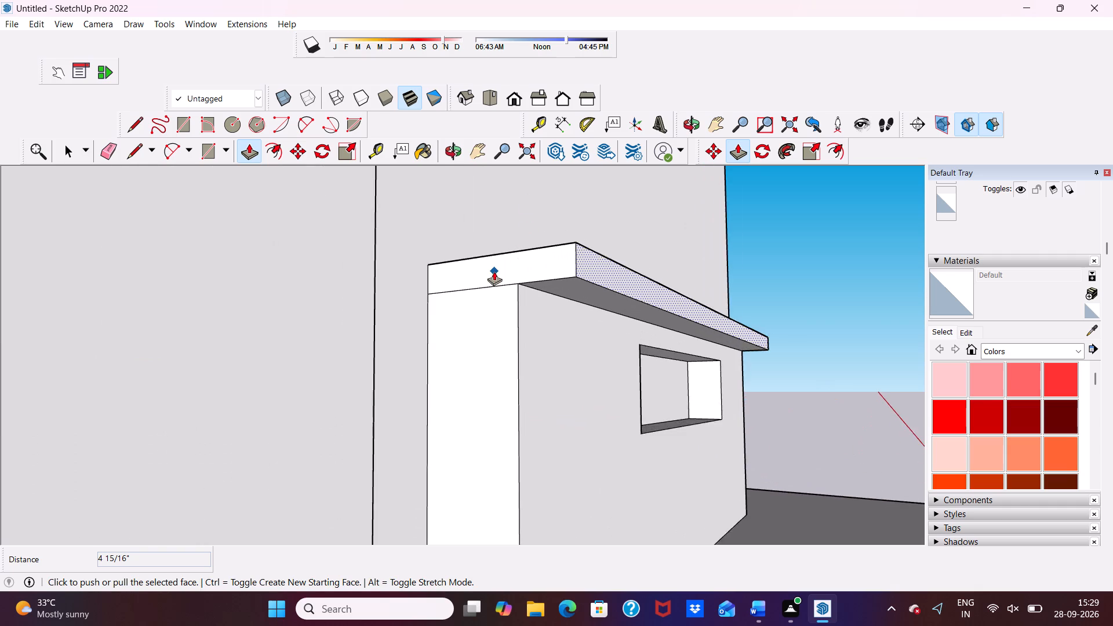
scroll(494, 271, up, 2)
scroll(494, 271, down, 3)
middle_drag(494, 271, 499, 307)
click(493, 282)
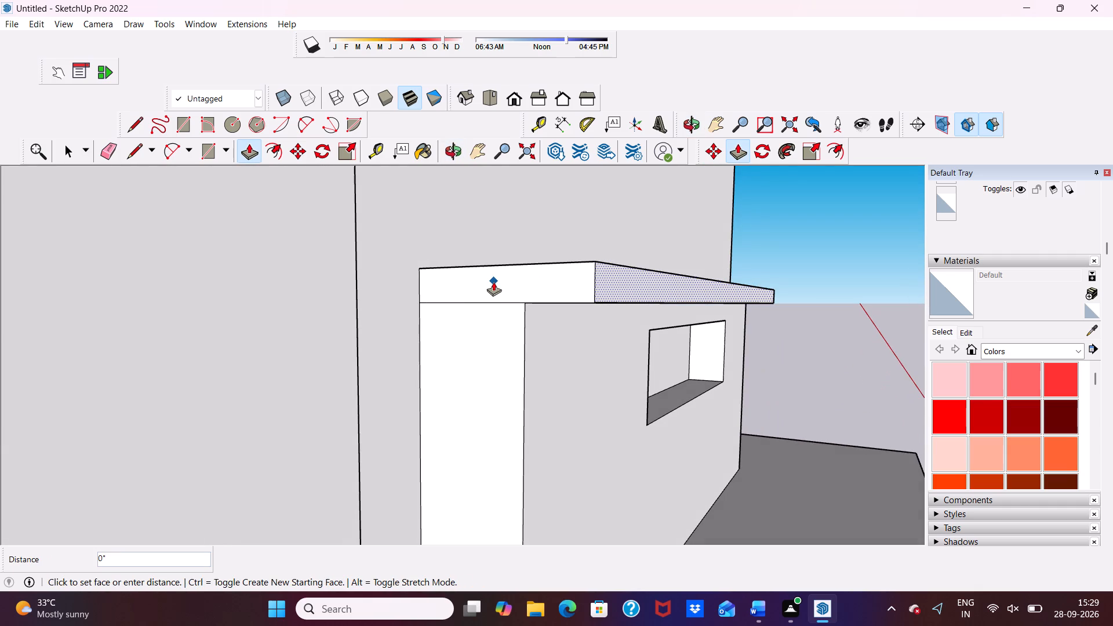
key(space)
scroll(517, 268, down, 1)
middle_drag(512, 276, 406, 317)
click(456, 294)
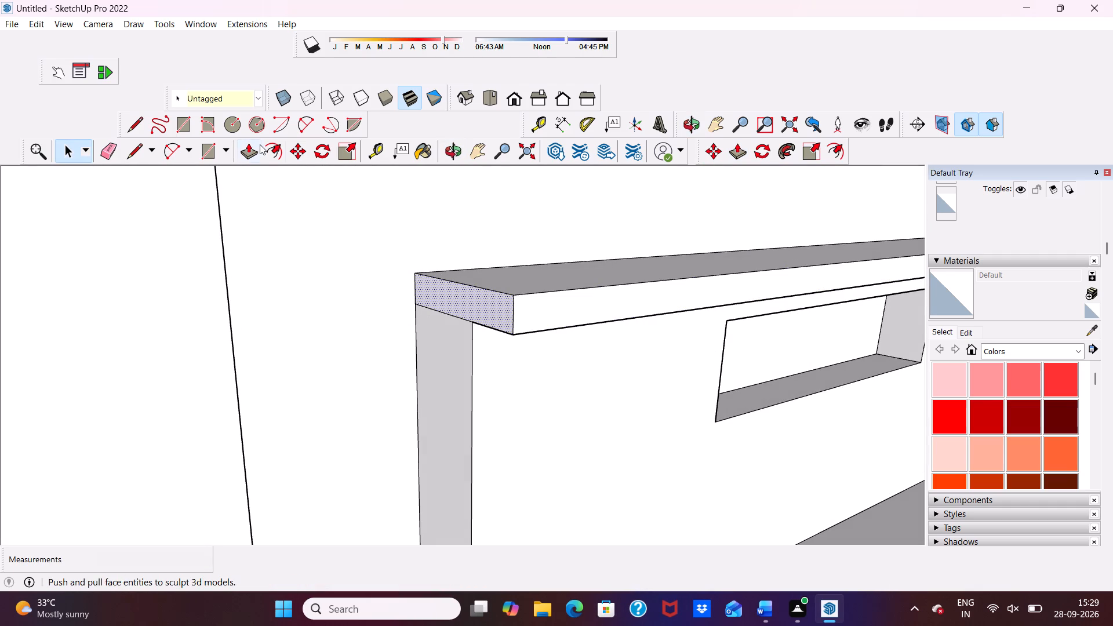
click(254, 149)
drag(439, 287, 423, 299)
drag(423, 299, 405, 303)
Extrude the cap band's opposite end face outward, at the low block's end farthest from the frame column.
scroll(497, 278, down, 5)
middle_drag(507, 286, 420, 165)
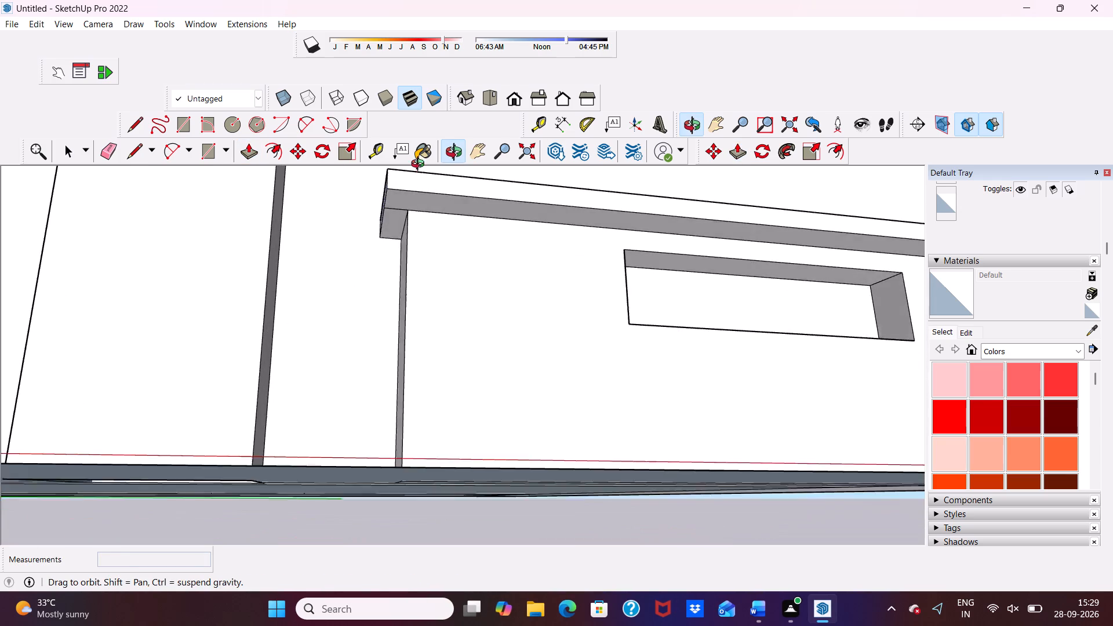
middle_drag(420, 165, 420, 165)
scroll(405, 190, down, 7)
scroll(305, 271, up, 1)
scroll(319, 268, down, 4)
middle_drag(431, 234, 193, 330)
scroll(497, 283, up, 5)
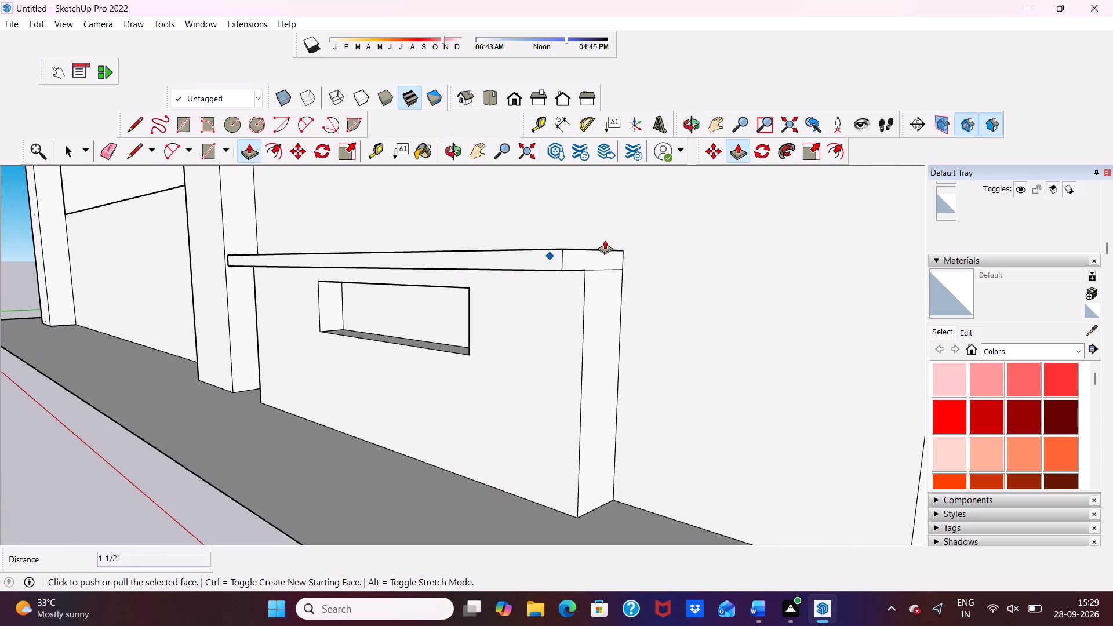
key(space)
scroll(586, 270, up, 2)
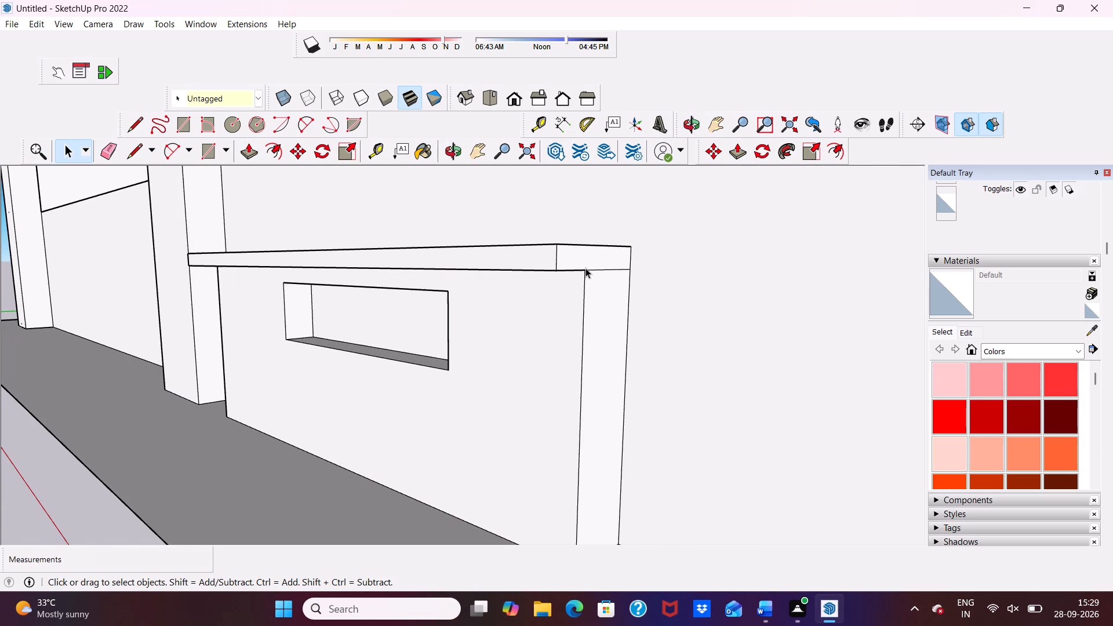
click(584, 257)
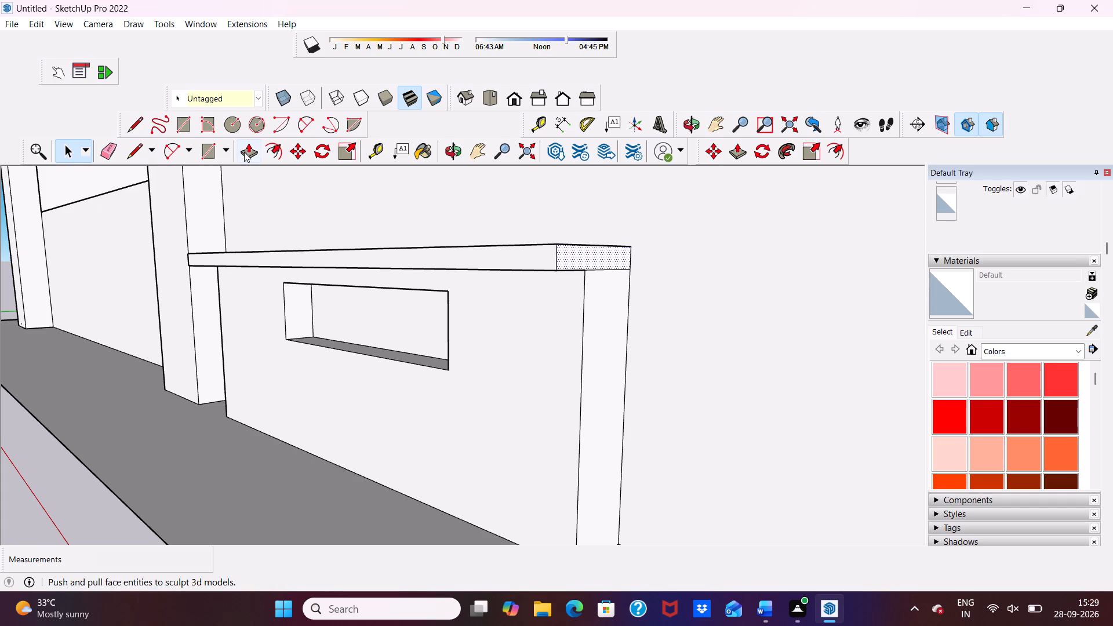
click(244, 151)
scroll(614, 255, up, 4)
drag(612, 251, 650, 276)
scroll(637, 274, down, 5)
middle_drag(635, 274, 750, 201)
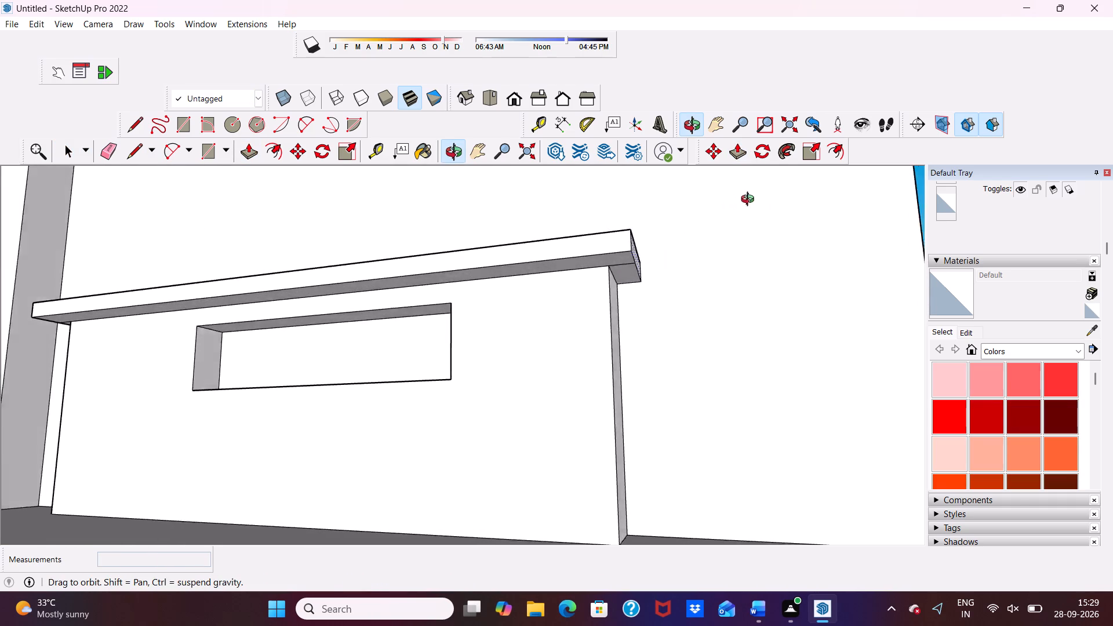
middle_drag(750, 201, 796, 233)
scroll(621, 323, up, 3)
key(space)
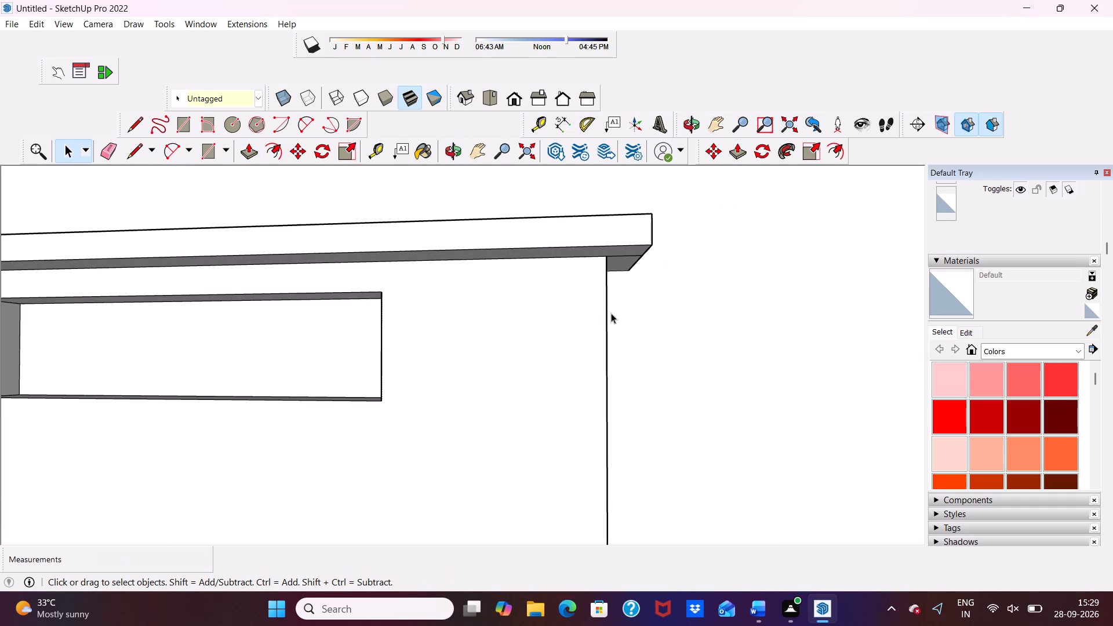
Erase the leftover seam edges on the underside of the low block's cap at both overhanging ends.
scroll(611, 313, up, 1)
drag(104, 144, 128, 180)
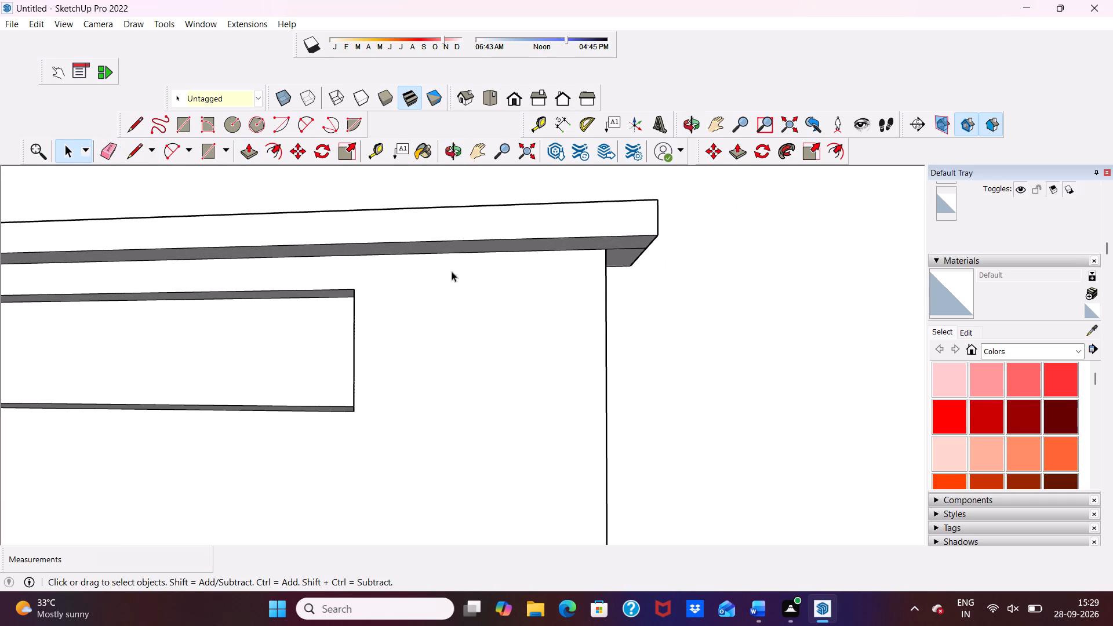
scroll(642, 321, down, 2)
scroll(78, 114, up, 3)
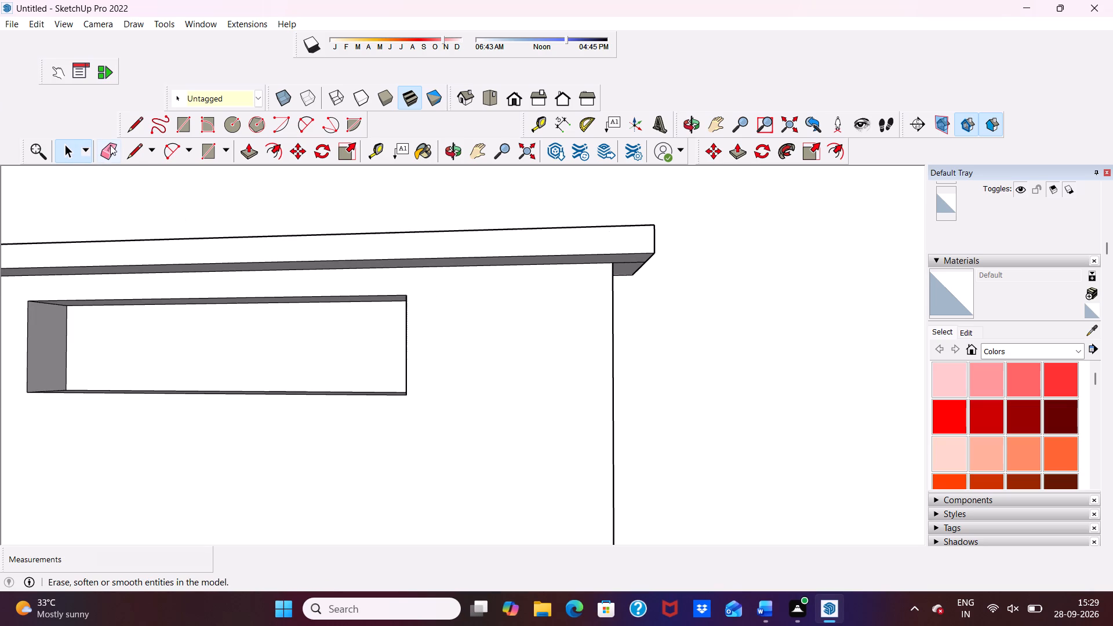
click(110, 145)
scroll(687, 326, down, 1)
middle_drag(722, 341, 621, 262)
scroll(604, 232, up, 4)
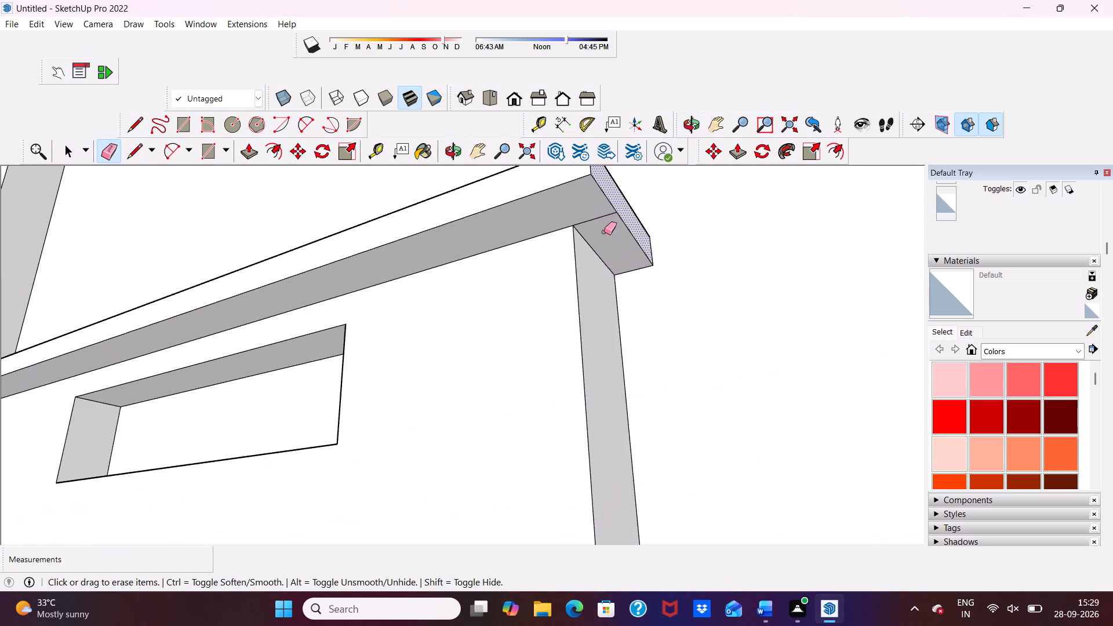
click(597, 220)
click(597, 219)
scroll(597, 219, down, 1)
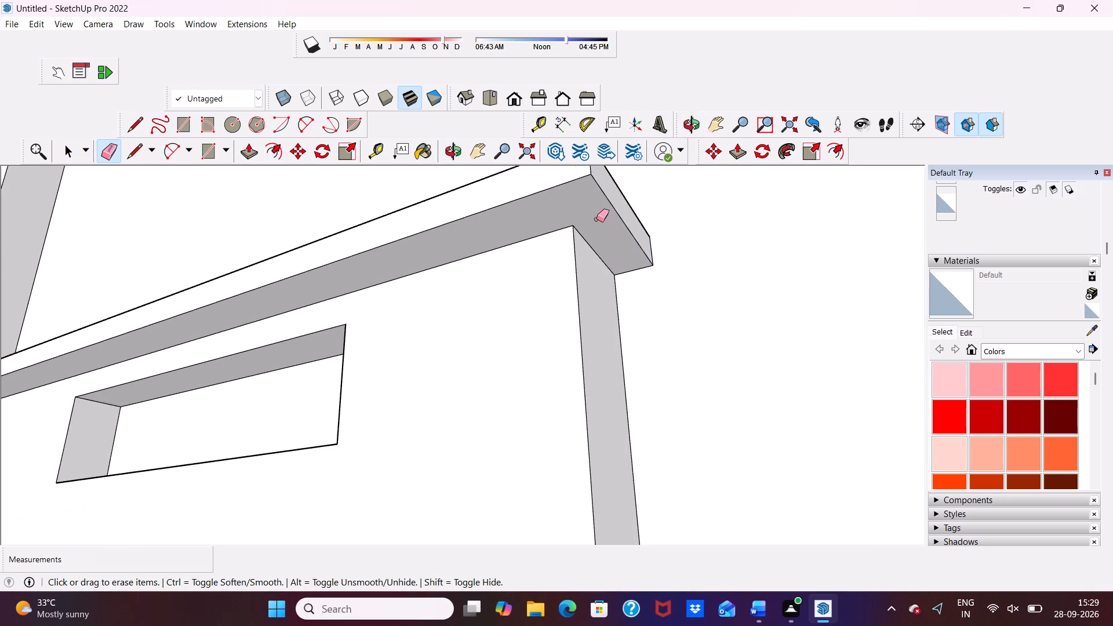
scroll(596, 219, down, 8)
middle_drag(381, 229, 699, 313)
scroll(573, 310, up, 5)
scroll(143, 268, up, 4)
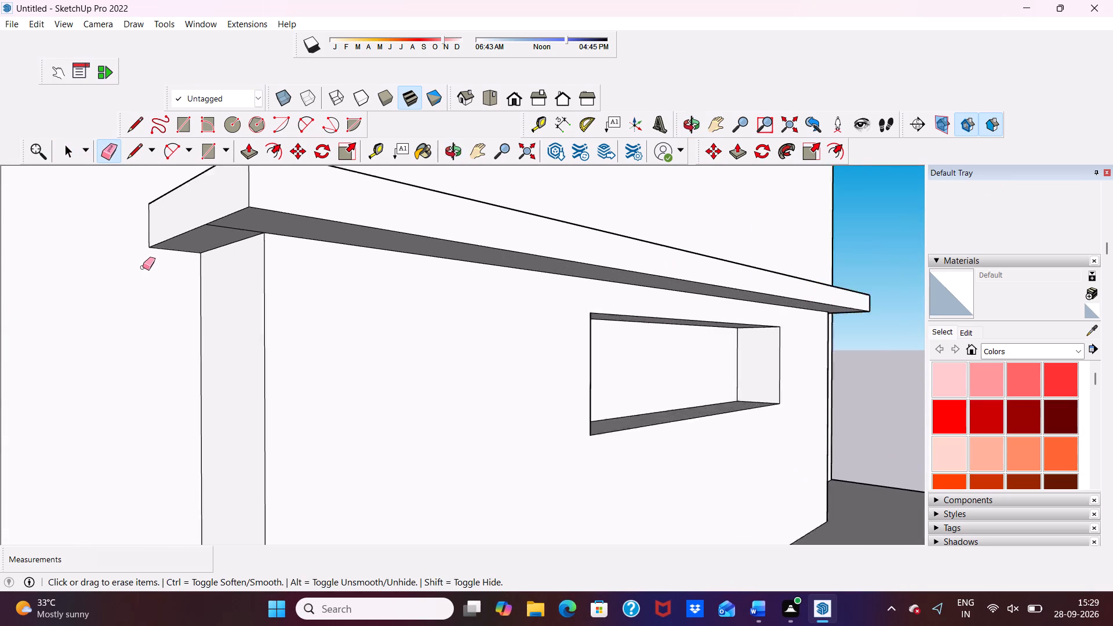
scroll(143, 267, up, 2)
click(253, 216)
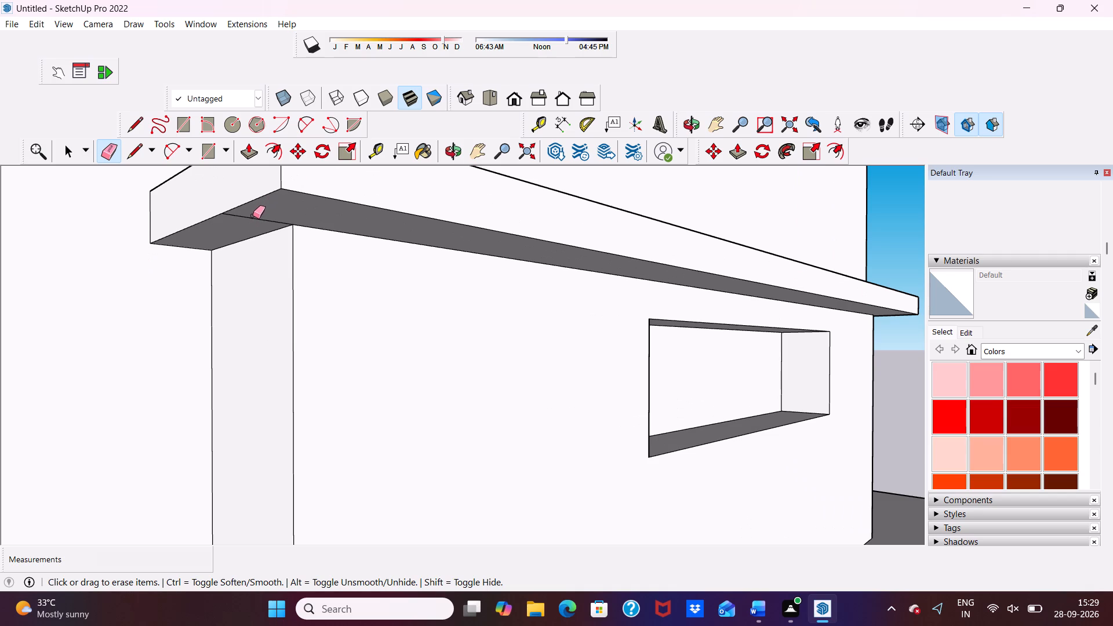
click(250, 217)
scroll(250, 217, down, 5)
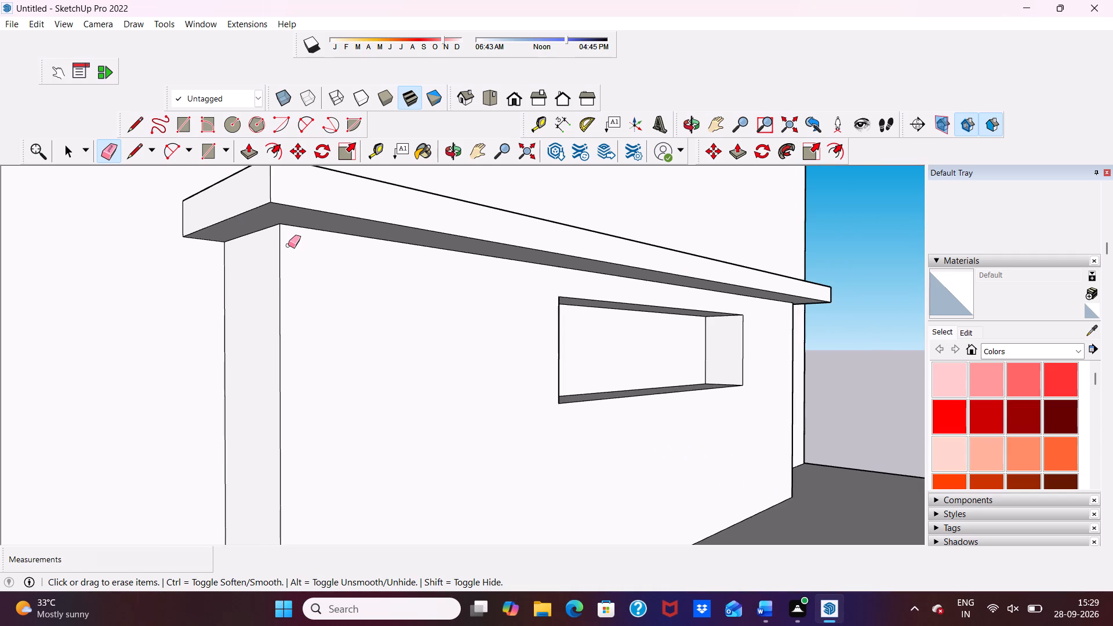
Examine the low block's overhanging cap from its ends and front, and its fit within the whole front facade.
scroll(288, 245, down, 4)
middle_drag(288, 246, 113, 387)
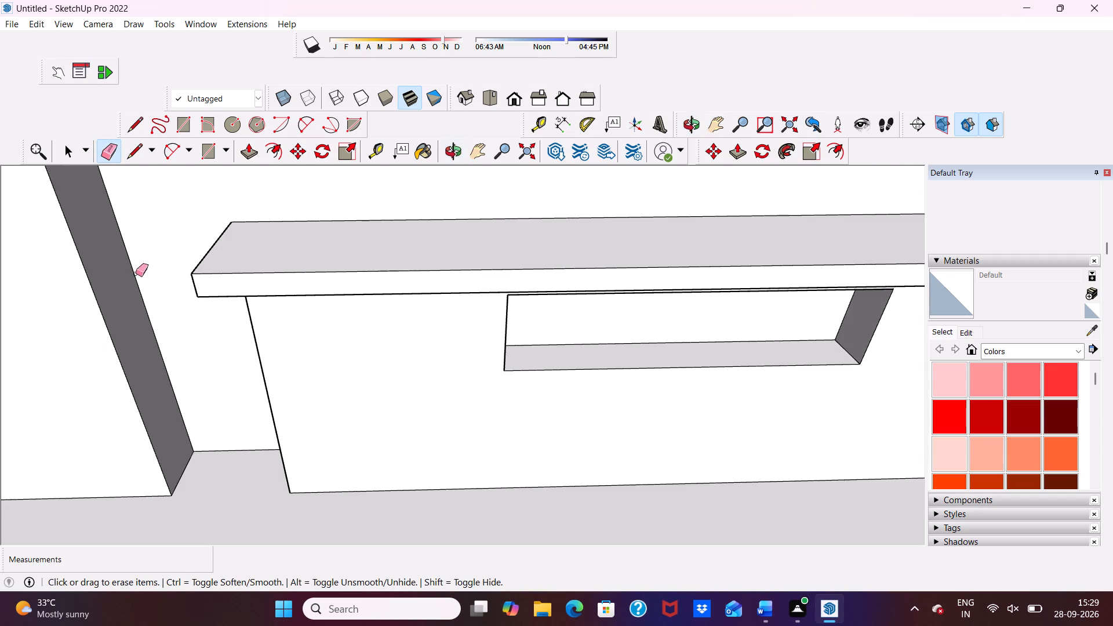
scroll(140, 268, up, 4)
scroll(271, 252, down, 2)
middle_drag(297, 300, 303, 263)
scroll(307, 211, down, 1)
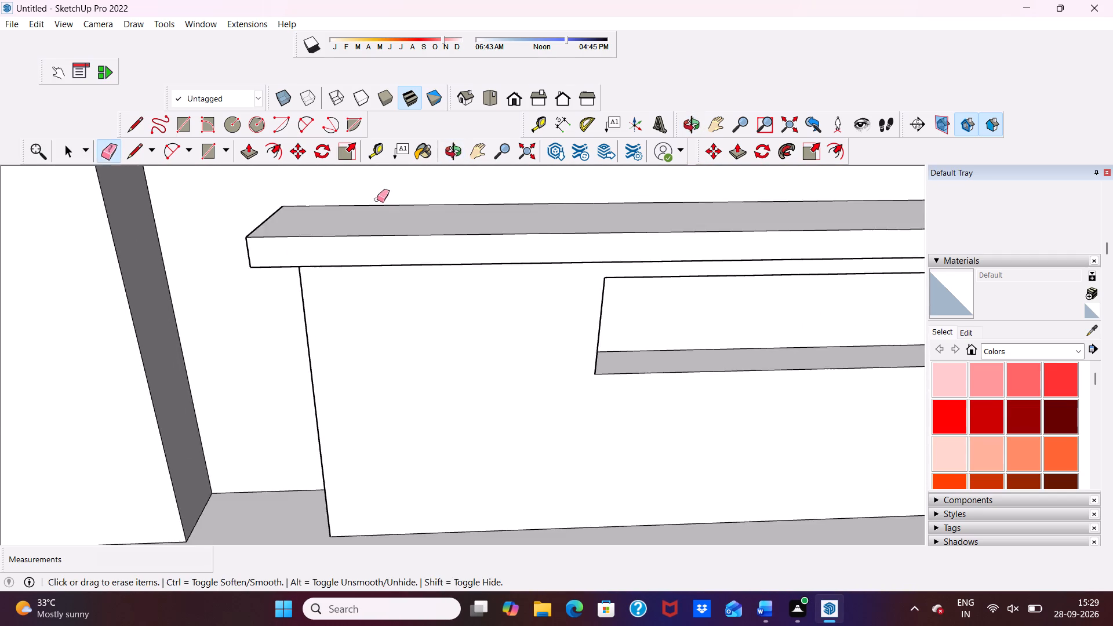
scroll(377, 199, down, 3)
scroll(385, 224, up, 1)
scroll(393, 230, down, 7)
middle_drag(576, 337, 499, 253)
middle_drag(477, 267, 471, 280)
scroll(752, 354, up, 1)
key(space)
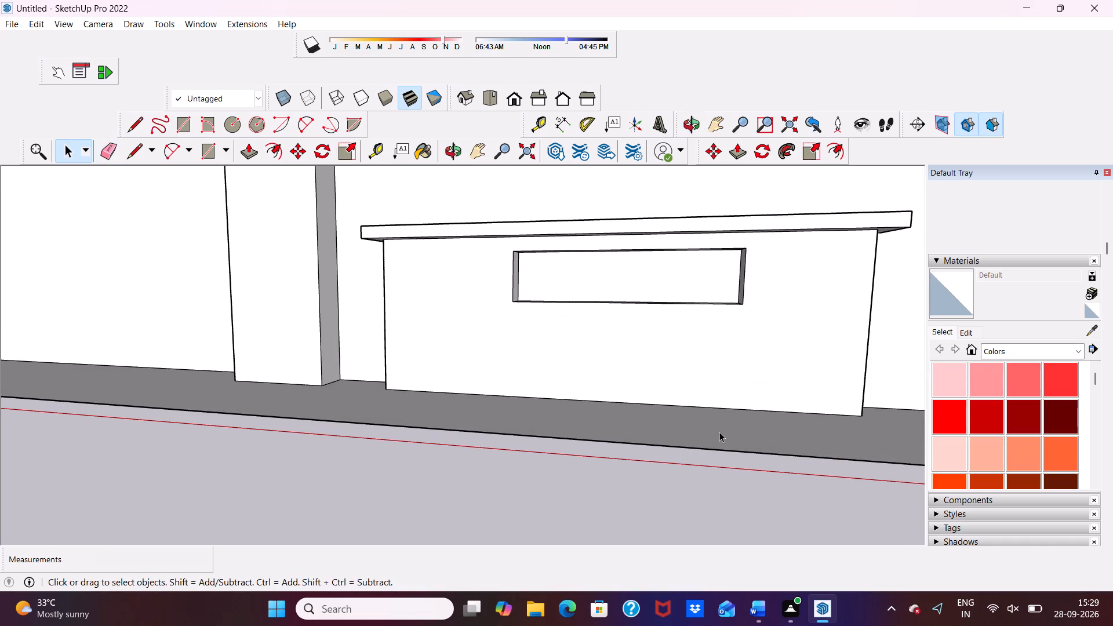
scroll(648, 401, down, 7)
scroll(609, 350, up, 4)
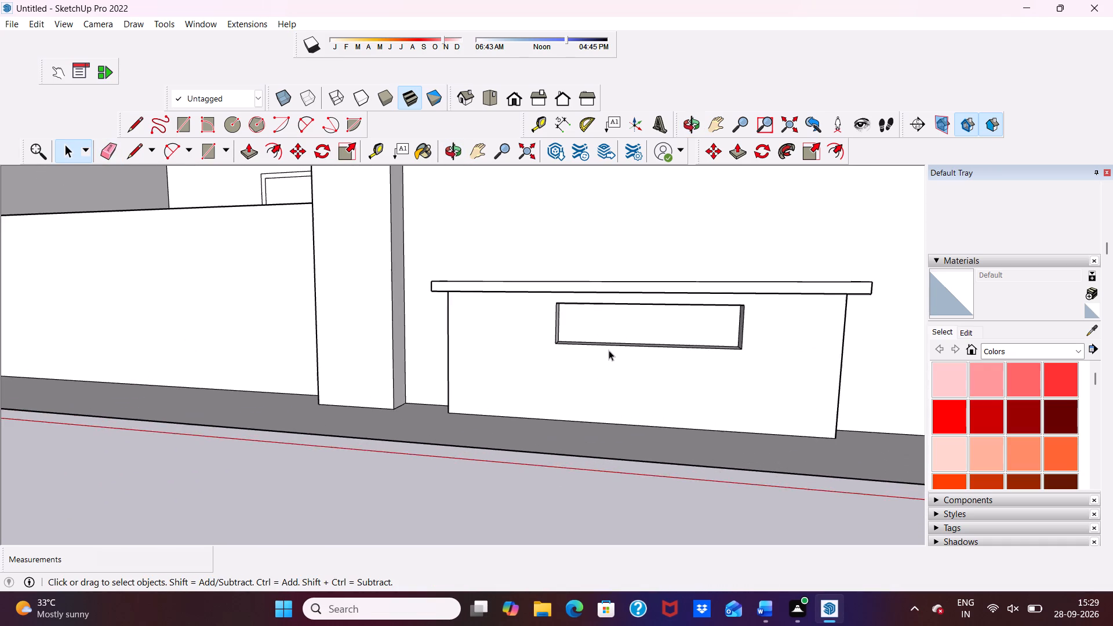
scroll(609, 350, down, 1)
middle_drag(609, 350, 631, 444)
scroll(656, 290, down, 15)
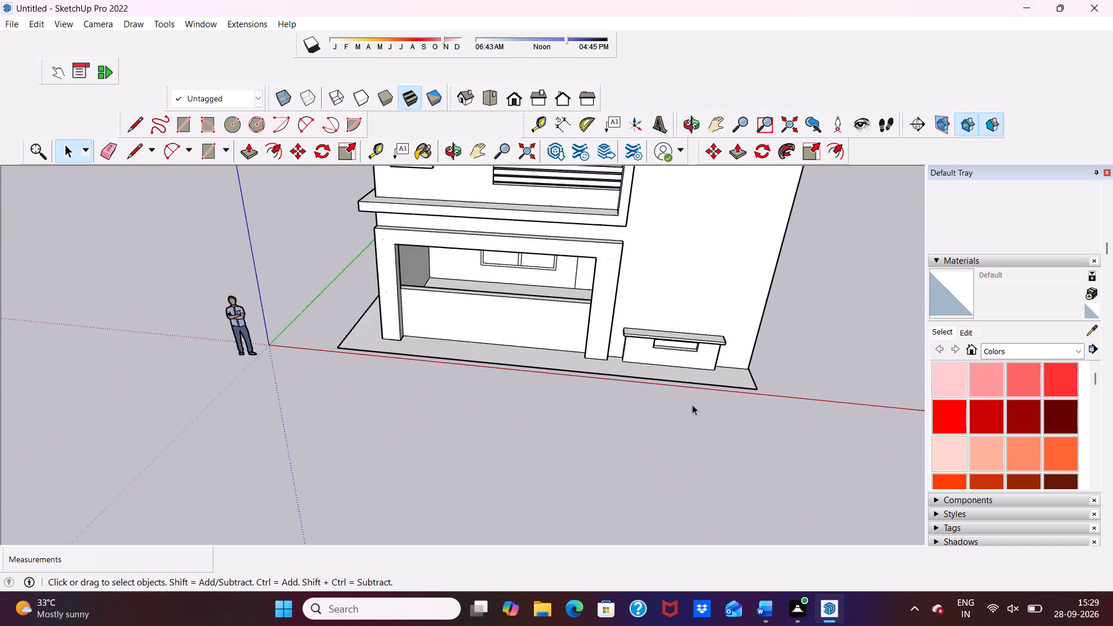
scroll(692, 405, down, 4)
middle_drag(709, 294, 701, 174)
scroll(700, 180, up, 6)
scroll(699, 181, down, 5)
middle_drag(707, 199, 694, 205)
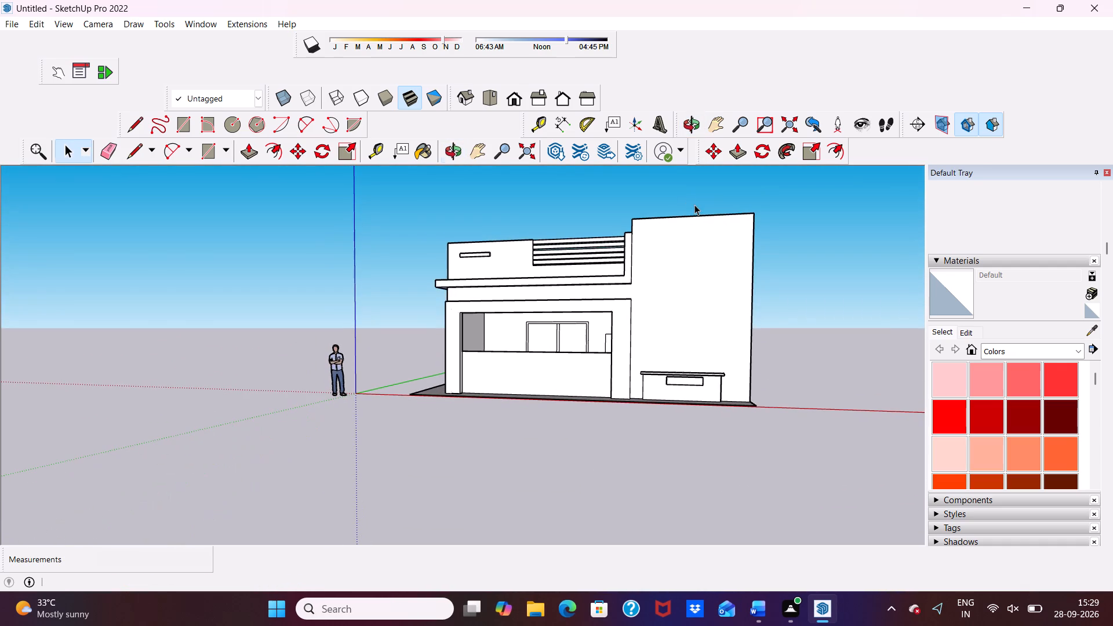
Draw a vertical rectangle about 3' 2" by 13' 11 3/4" on the tall front wall, rising from the low block's cap.
click(185, 125)
scroll(532, 367, up, 5)
scroll(776, 283, up, 4)
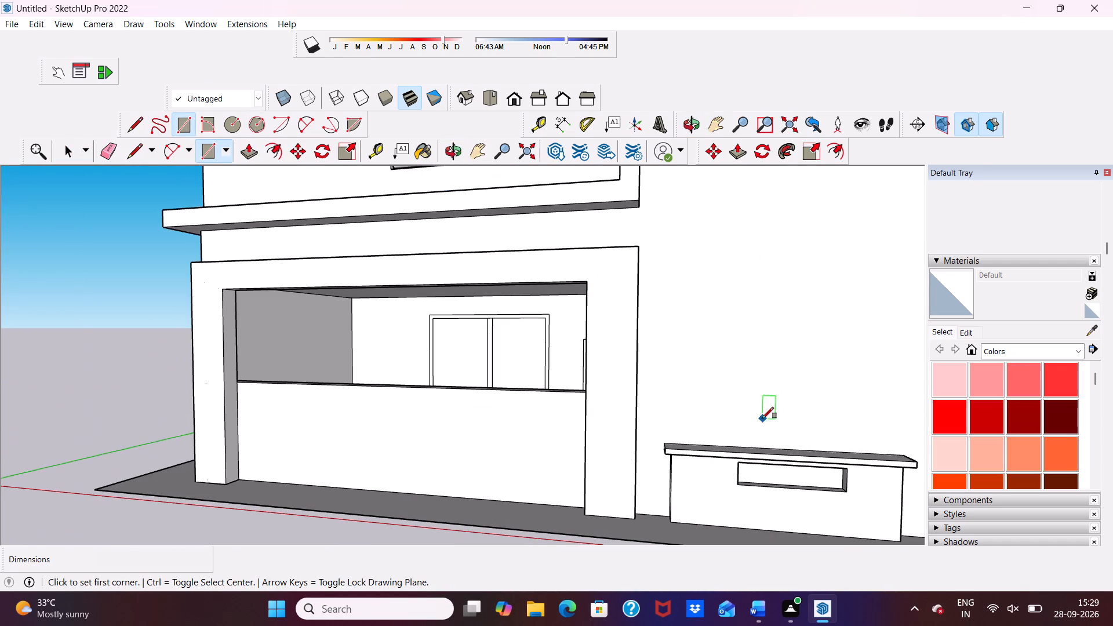
click(750, 446)
scroll(782, 336, down, 11)
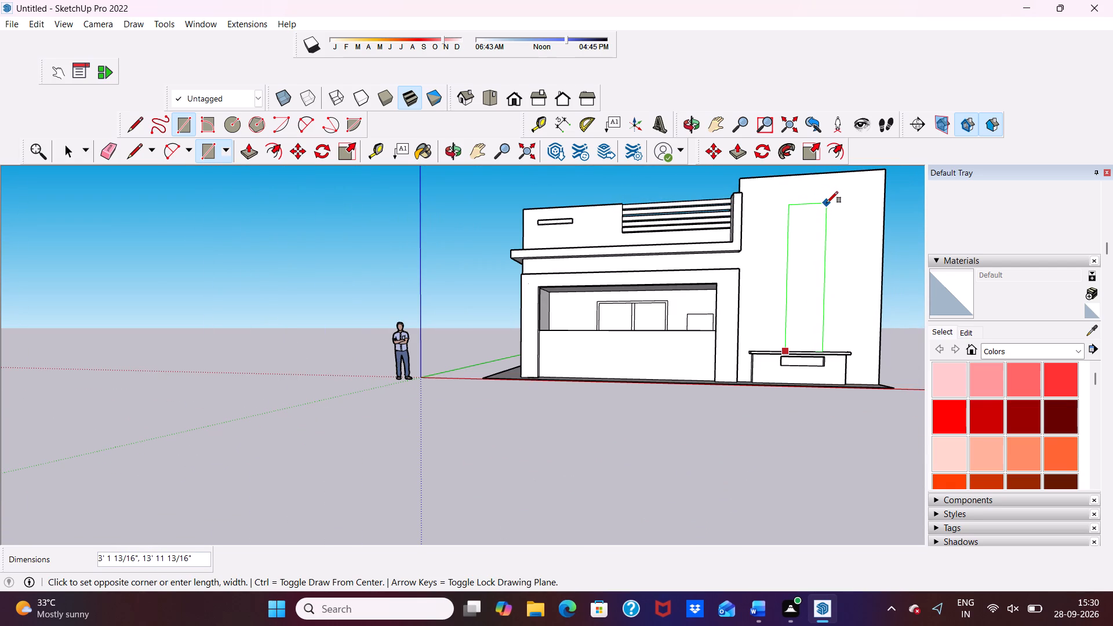
click(827, 203)
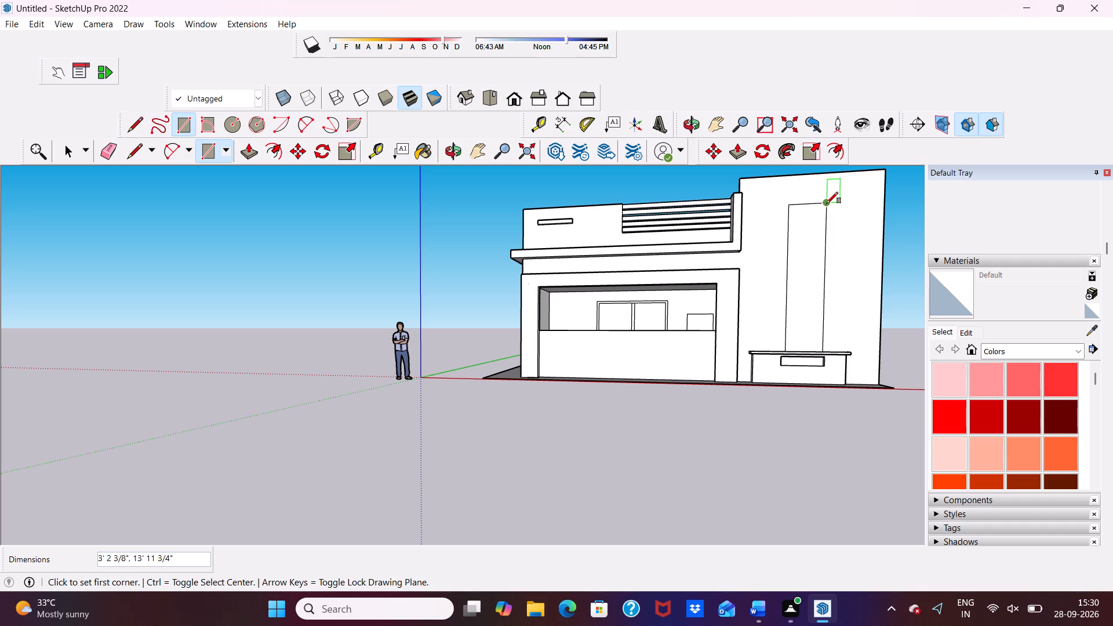
key(space)
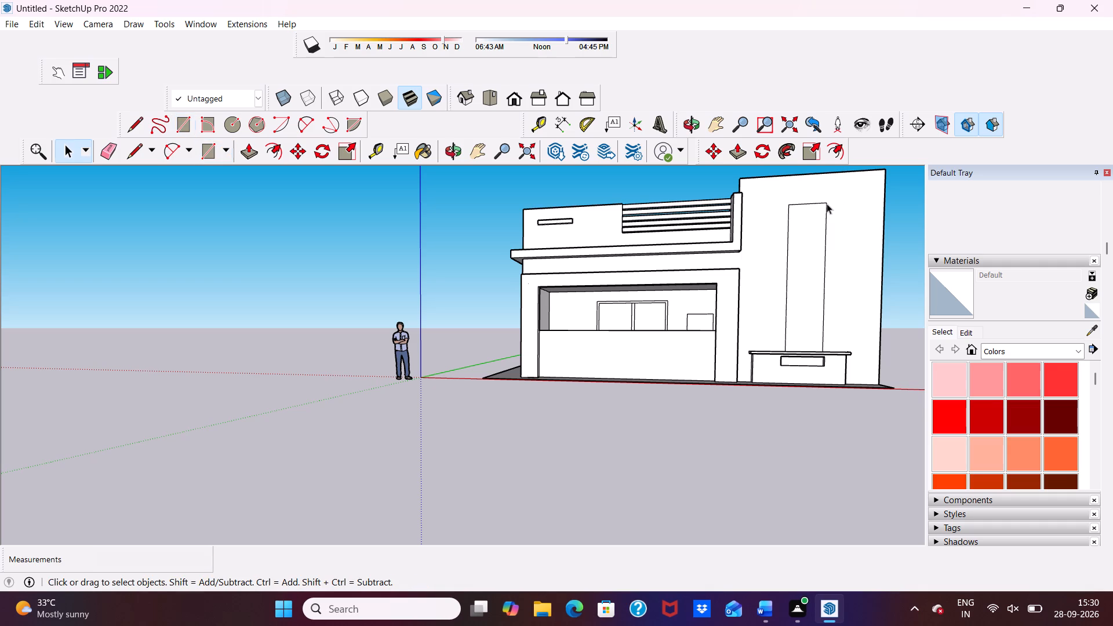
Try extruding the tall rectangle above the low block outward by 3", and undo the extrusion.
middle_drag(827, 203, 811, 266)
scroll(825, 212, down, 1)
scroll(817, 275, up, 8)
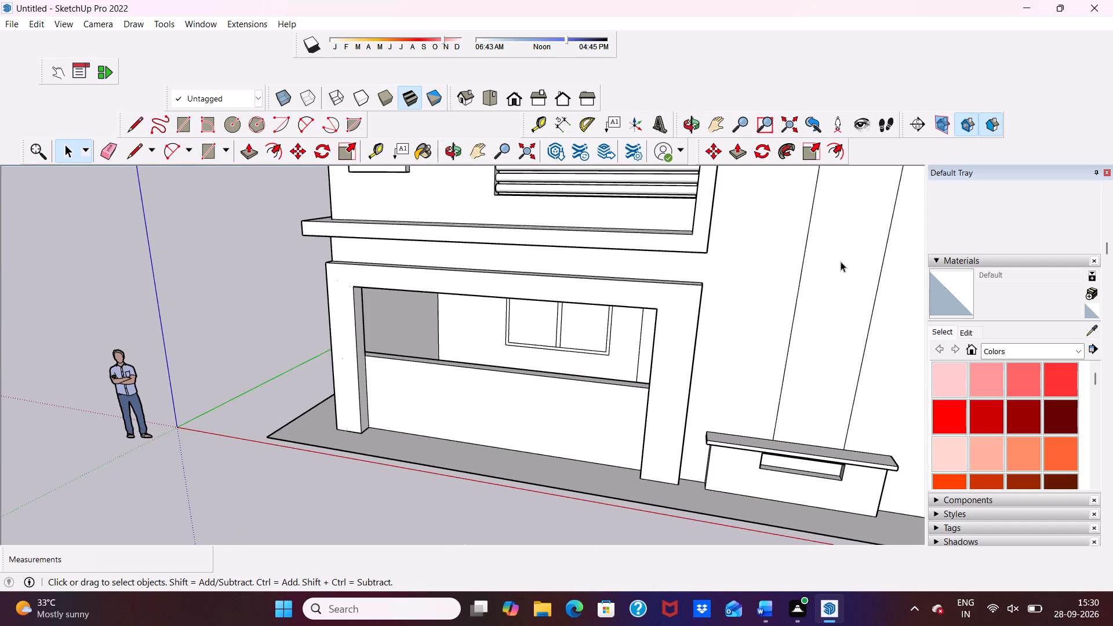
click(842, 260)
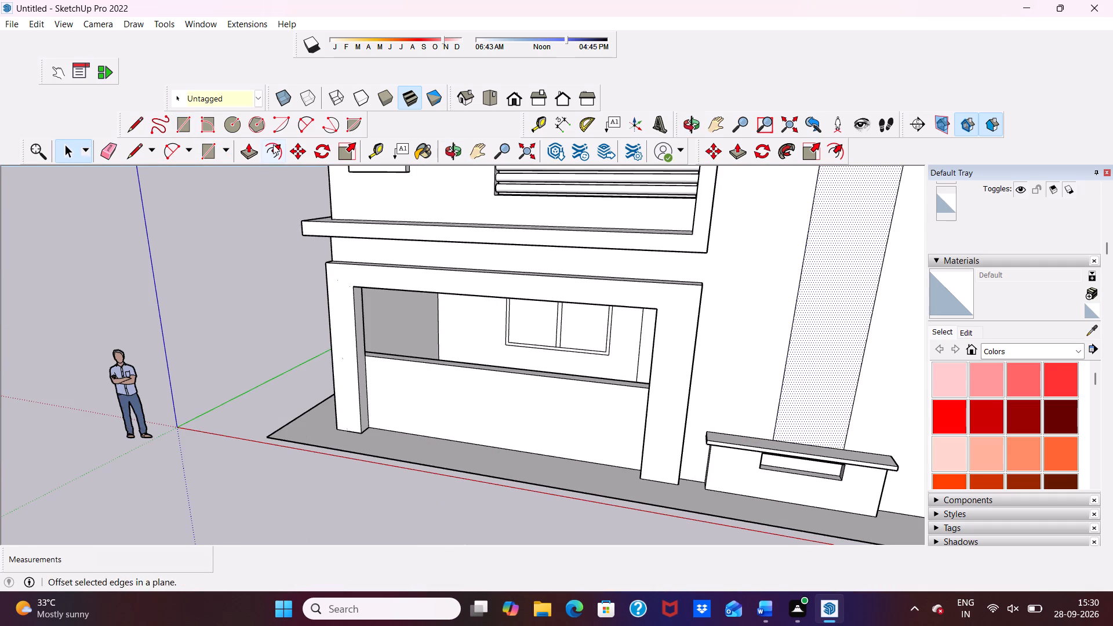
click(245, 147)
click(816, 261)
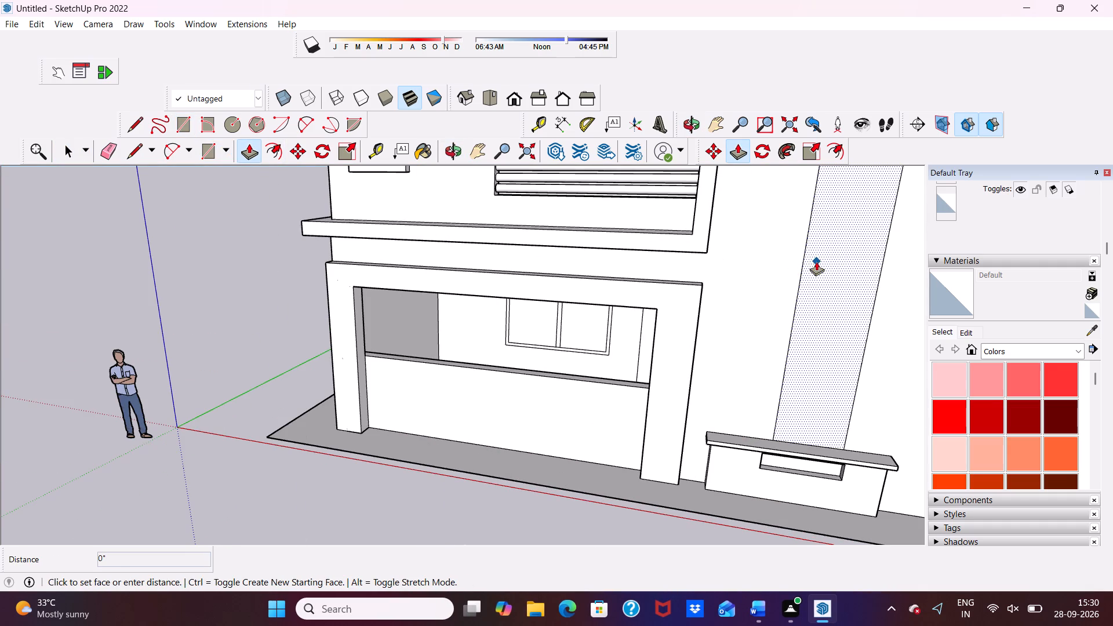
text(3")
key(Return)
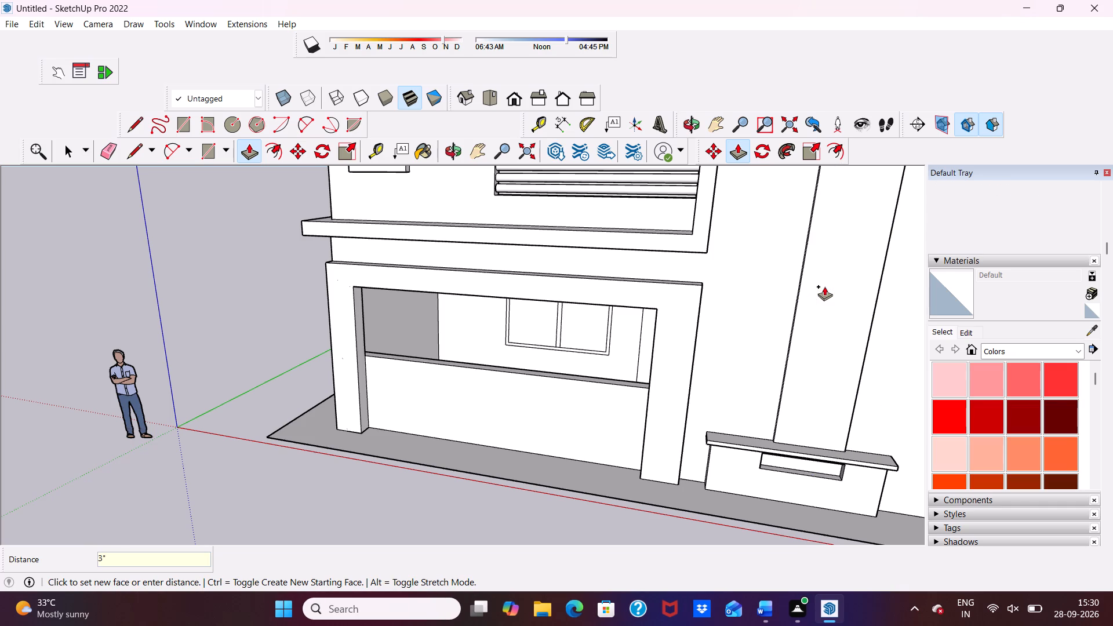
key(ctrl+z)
Extrude the tall rectangle above the low block outward by 6".
click(824, 286)
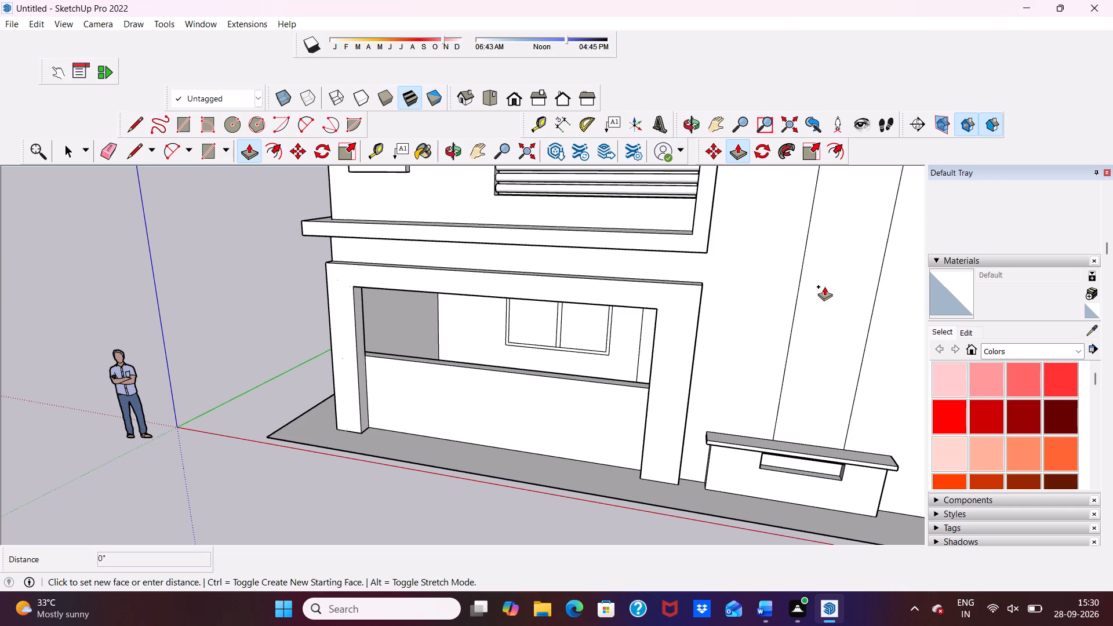
text(6")
key(Return)
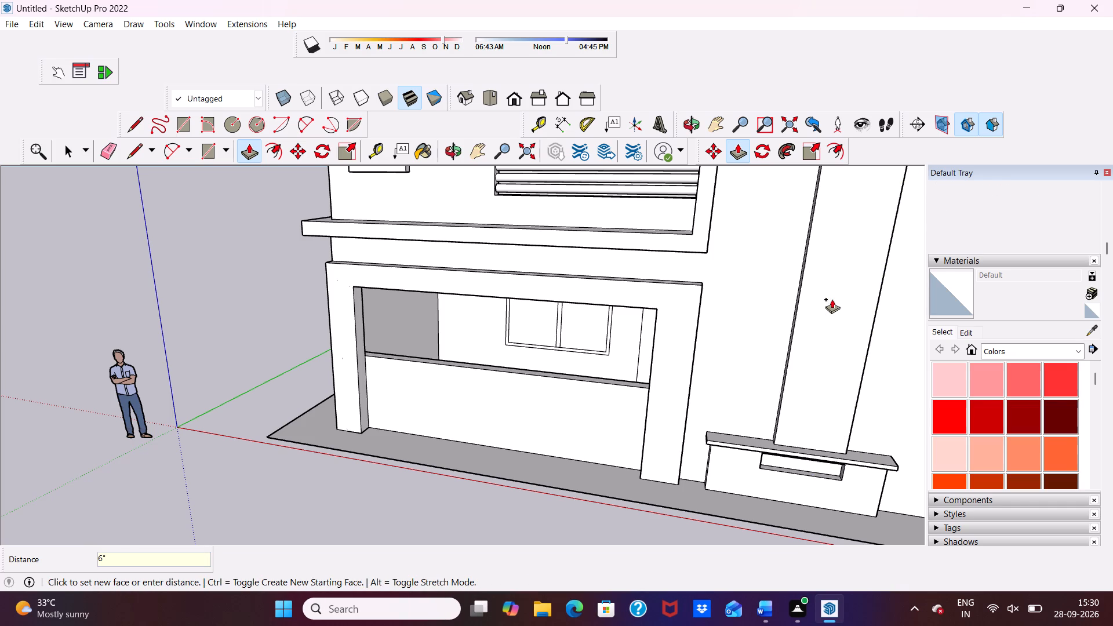
Examine the tall panel's projection from the front wall above the low block, viewed from below.
scroll(832, 305, up, 5)
scroll(852, 296, down, 1)
middle_drag(853, 296, 879, 156)
scroll(837, 275, up, 1)
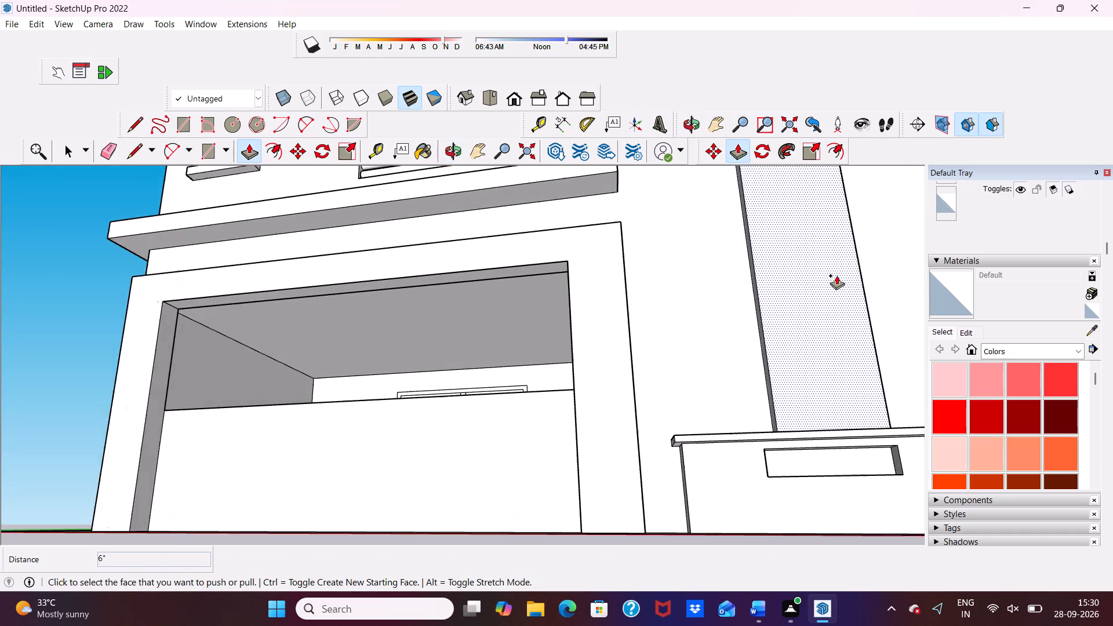
scroll(836, 275, down, 3)
scroll(723, 249, down, 2)
scroll(723, 254, up, 1)
middle_drag(724, 254, 730, 270)
scroll(810, 238, up, 4)
scroll(810, 238, down, 2)
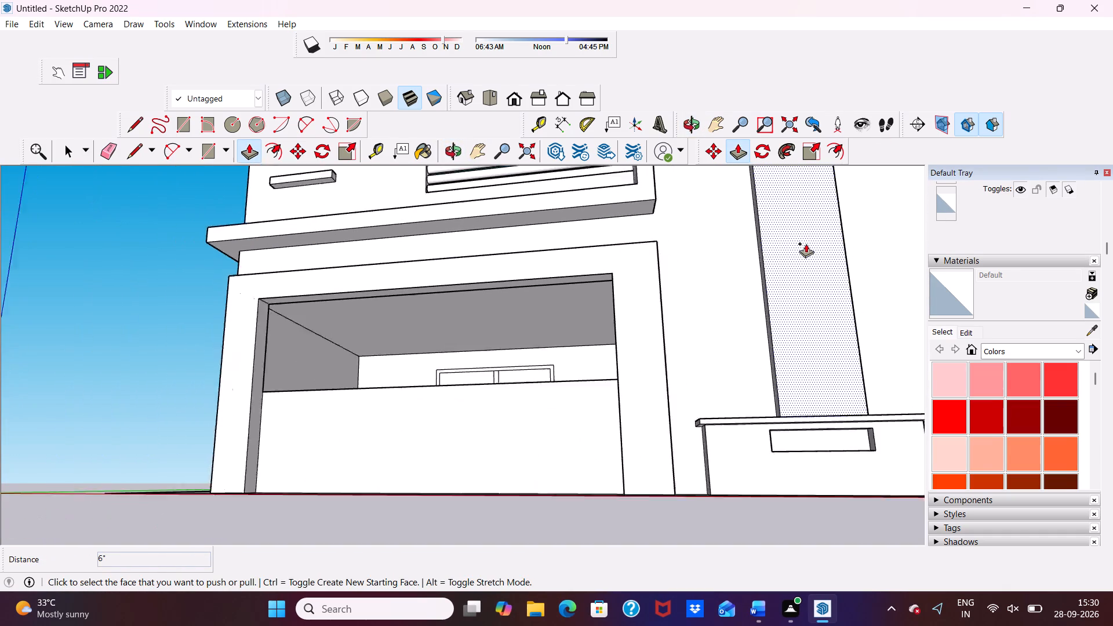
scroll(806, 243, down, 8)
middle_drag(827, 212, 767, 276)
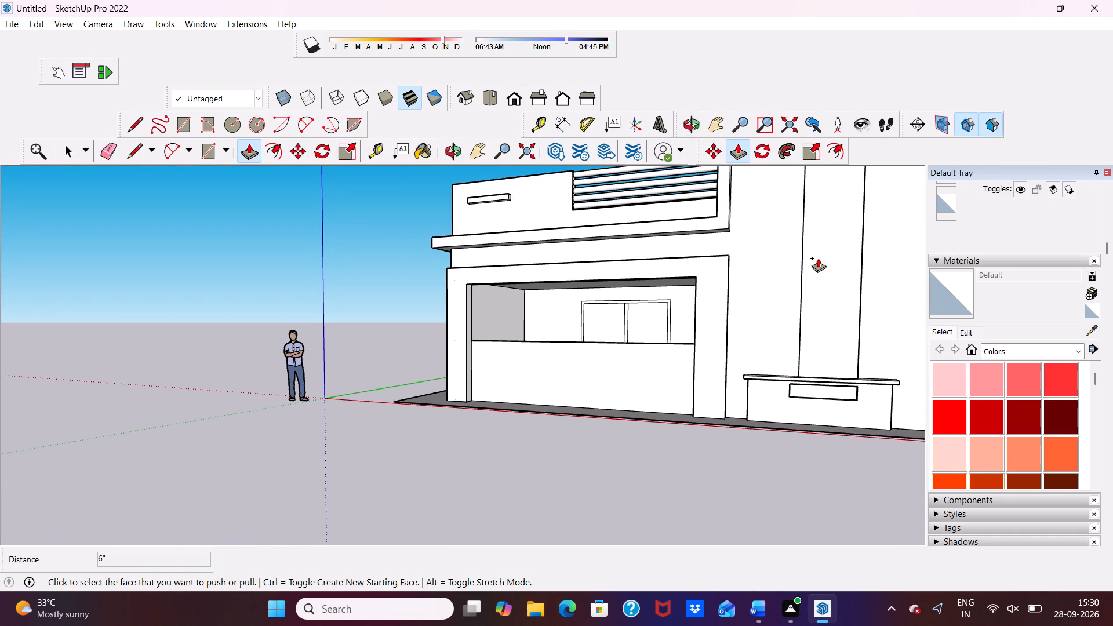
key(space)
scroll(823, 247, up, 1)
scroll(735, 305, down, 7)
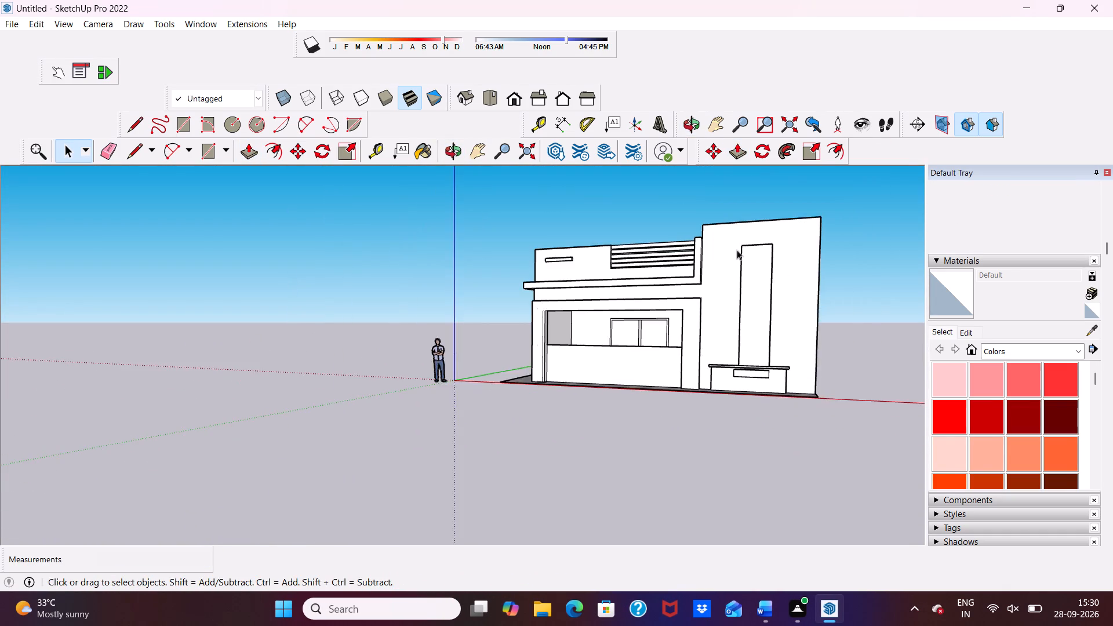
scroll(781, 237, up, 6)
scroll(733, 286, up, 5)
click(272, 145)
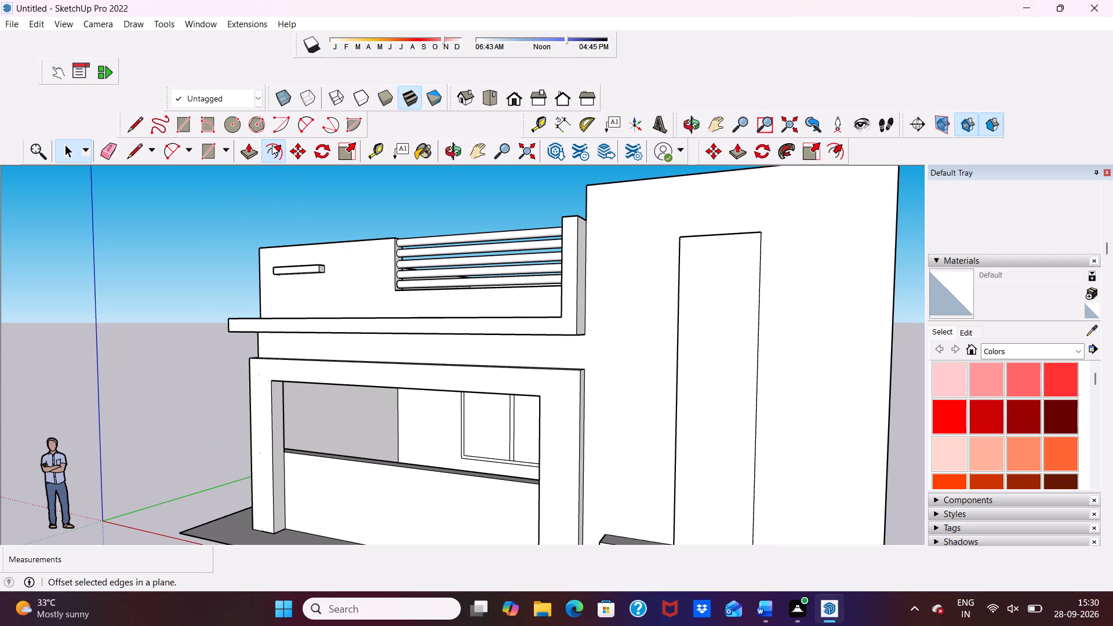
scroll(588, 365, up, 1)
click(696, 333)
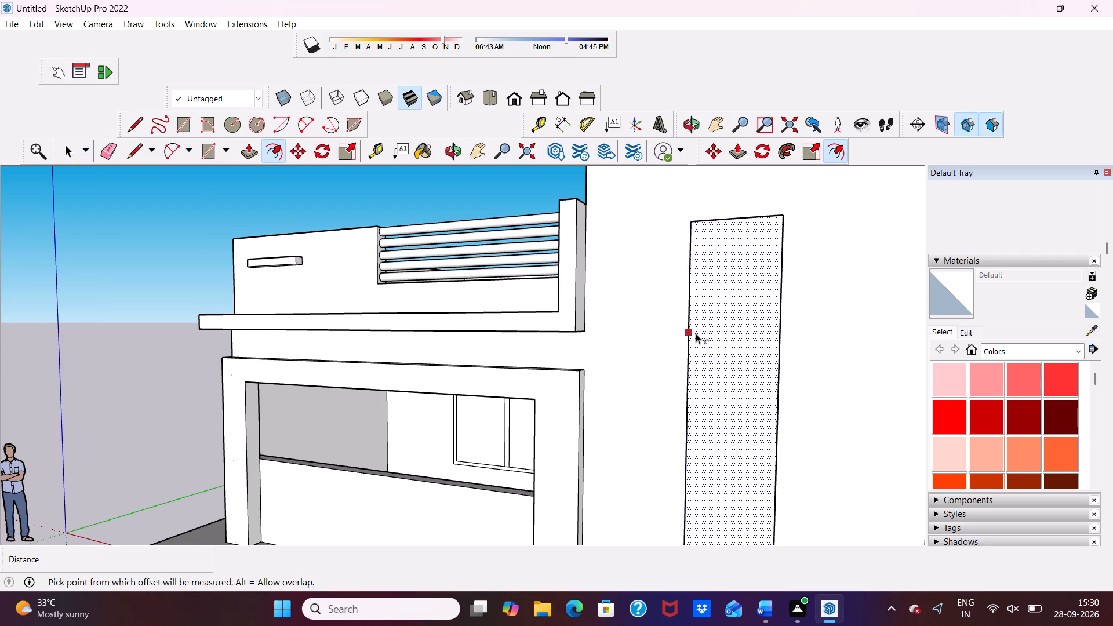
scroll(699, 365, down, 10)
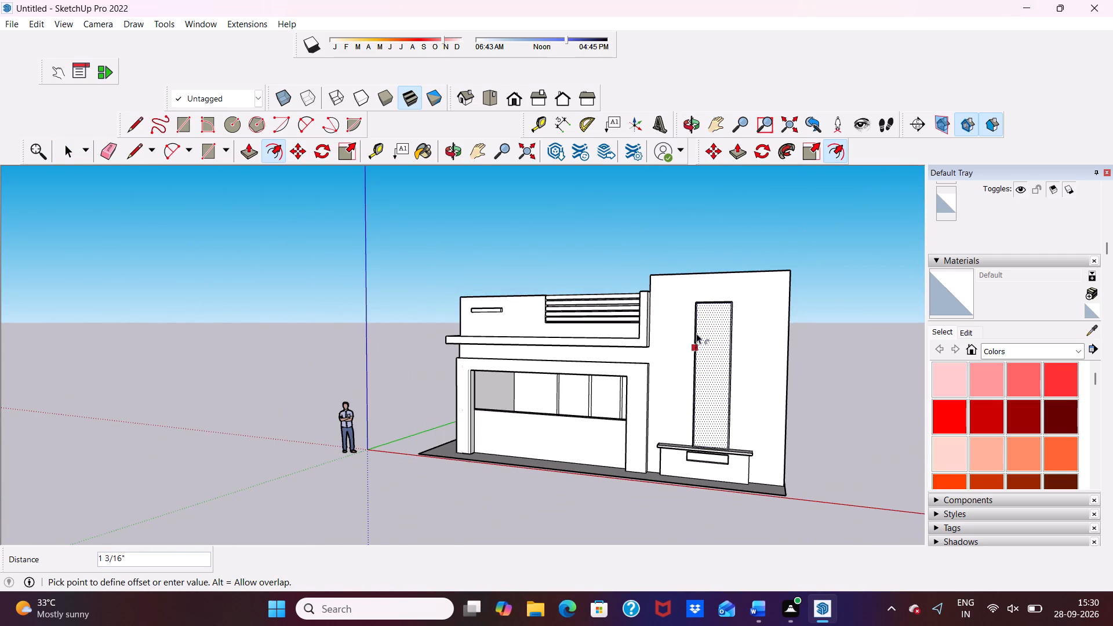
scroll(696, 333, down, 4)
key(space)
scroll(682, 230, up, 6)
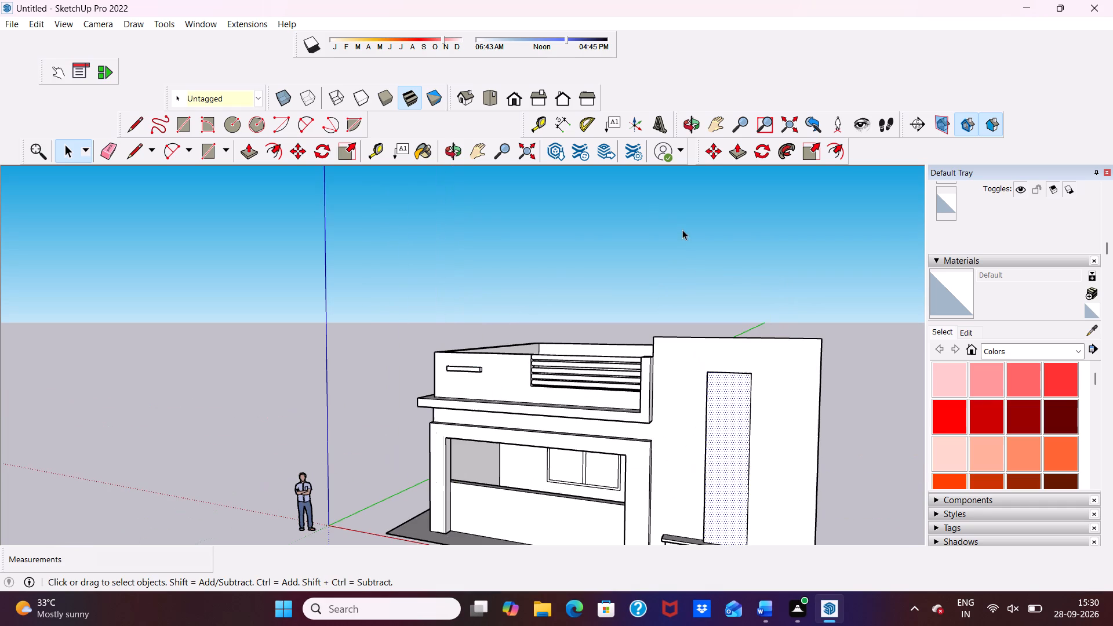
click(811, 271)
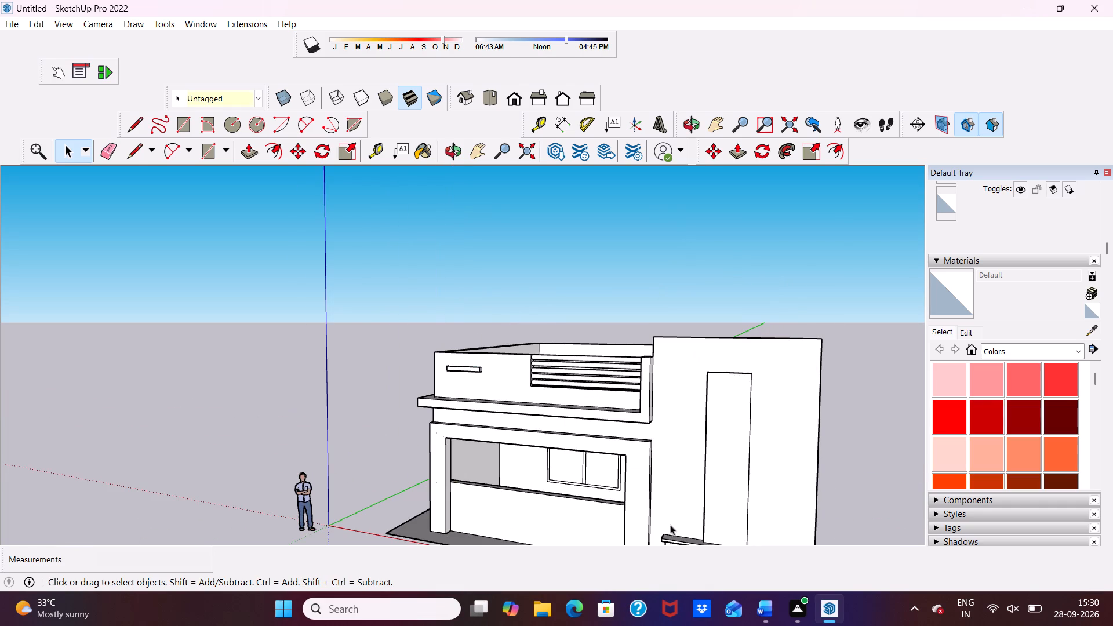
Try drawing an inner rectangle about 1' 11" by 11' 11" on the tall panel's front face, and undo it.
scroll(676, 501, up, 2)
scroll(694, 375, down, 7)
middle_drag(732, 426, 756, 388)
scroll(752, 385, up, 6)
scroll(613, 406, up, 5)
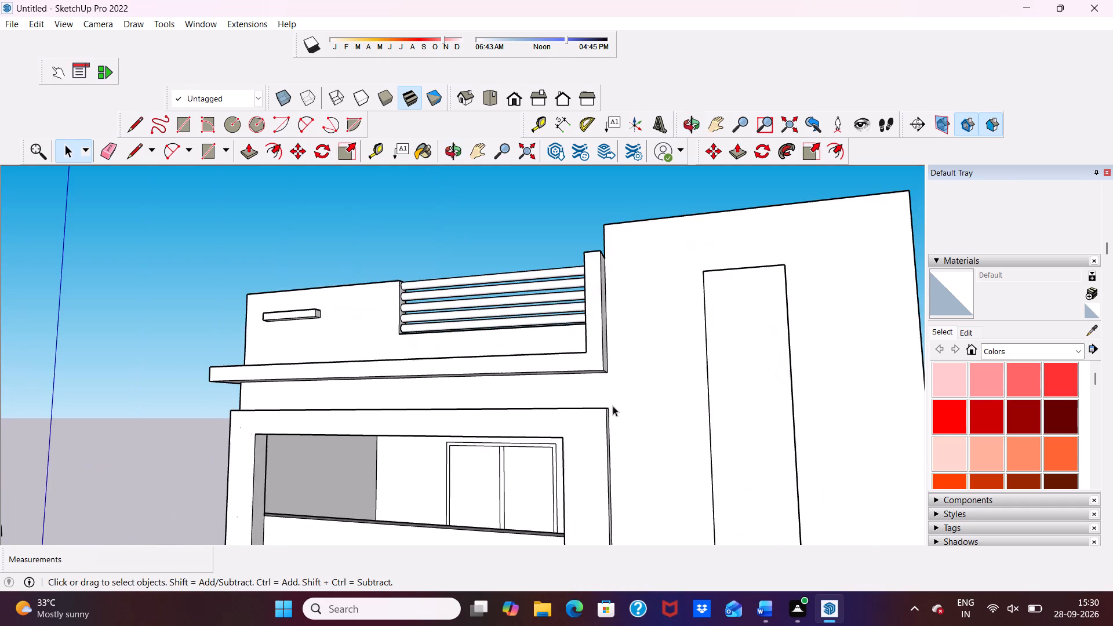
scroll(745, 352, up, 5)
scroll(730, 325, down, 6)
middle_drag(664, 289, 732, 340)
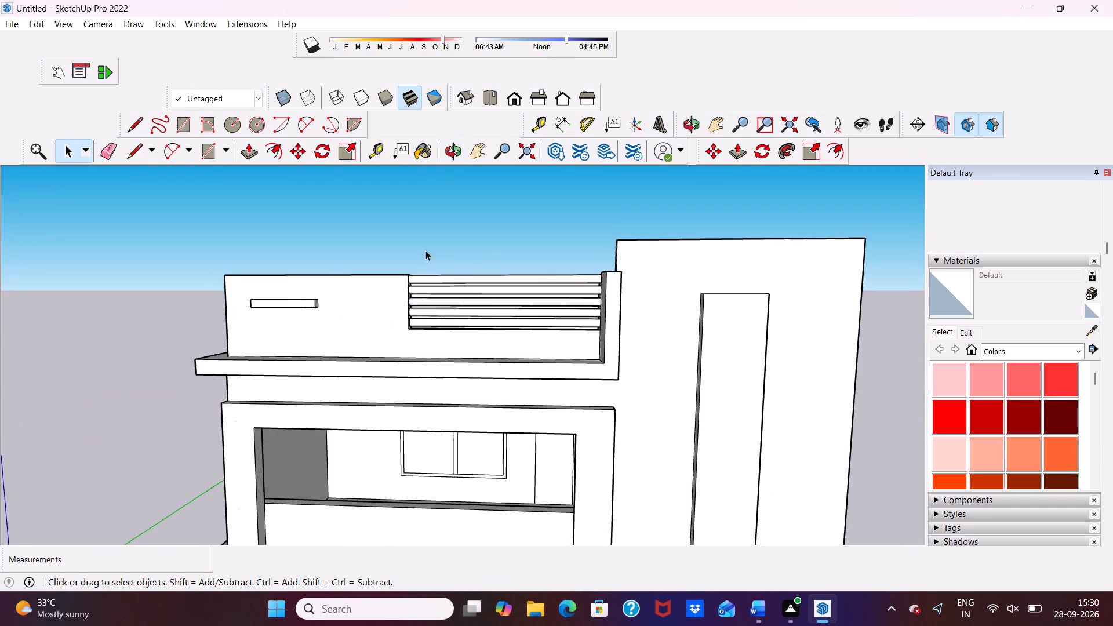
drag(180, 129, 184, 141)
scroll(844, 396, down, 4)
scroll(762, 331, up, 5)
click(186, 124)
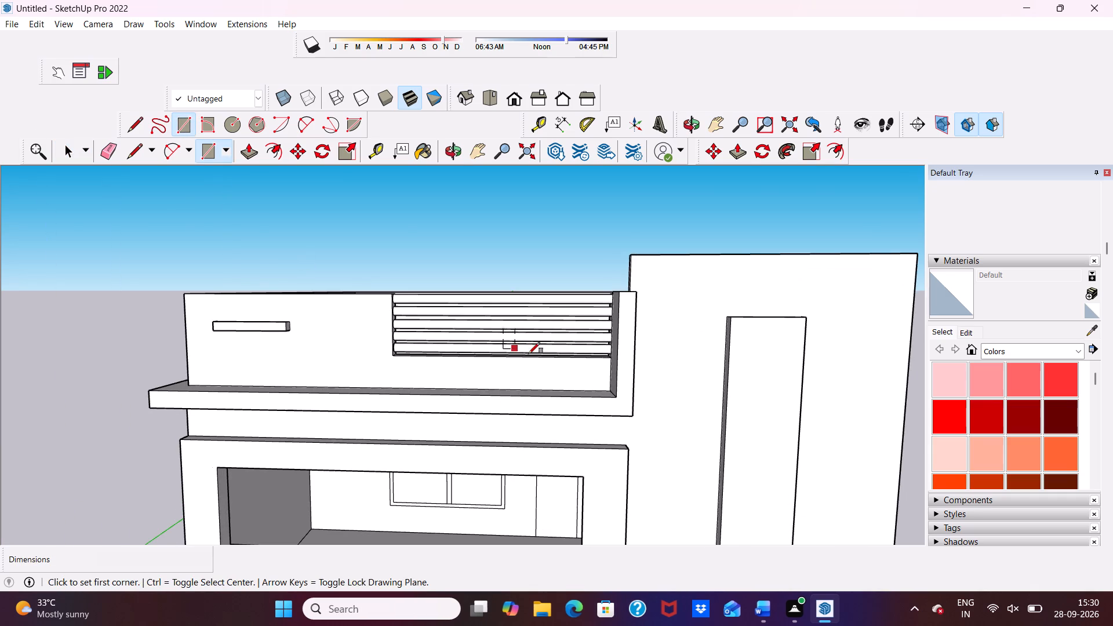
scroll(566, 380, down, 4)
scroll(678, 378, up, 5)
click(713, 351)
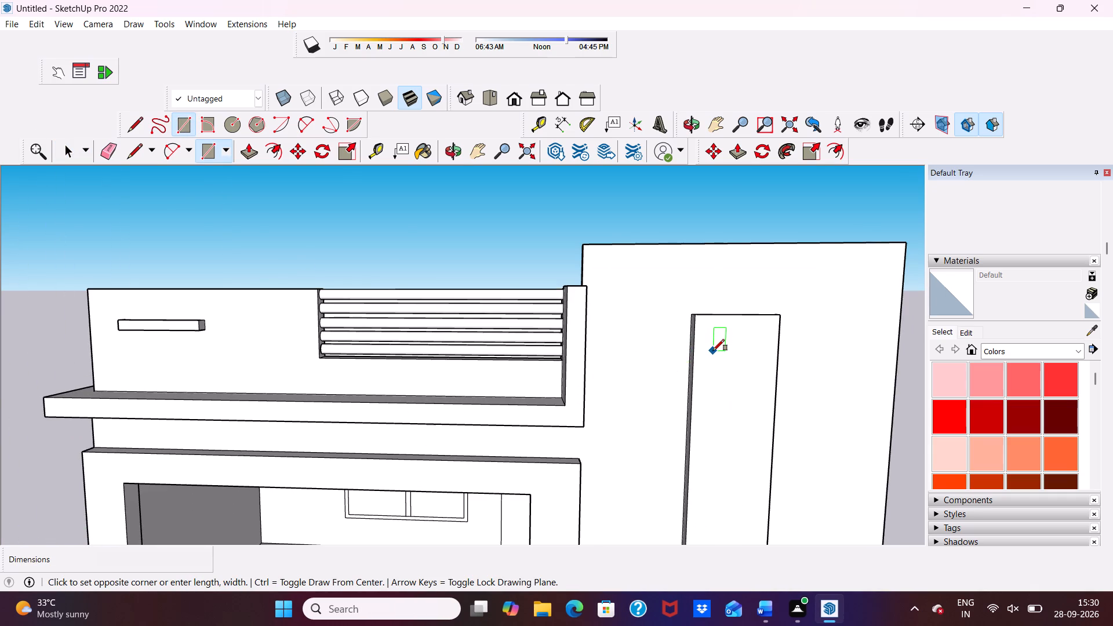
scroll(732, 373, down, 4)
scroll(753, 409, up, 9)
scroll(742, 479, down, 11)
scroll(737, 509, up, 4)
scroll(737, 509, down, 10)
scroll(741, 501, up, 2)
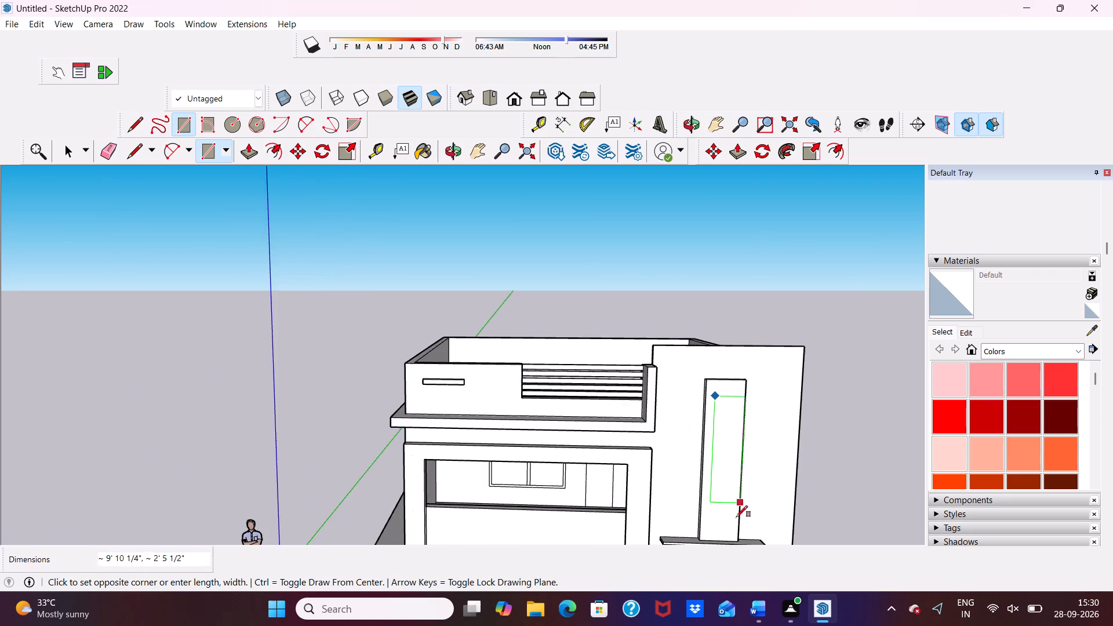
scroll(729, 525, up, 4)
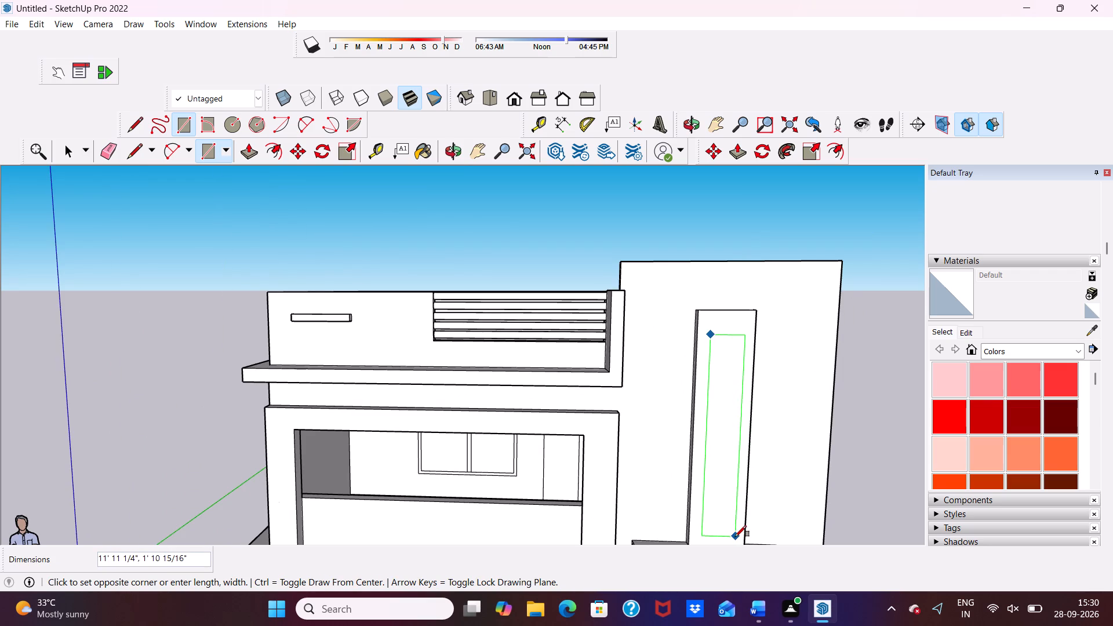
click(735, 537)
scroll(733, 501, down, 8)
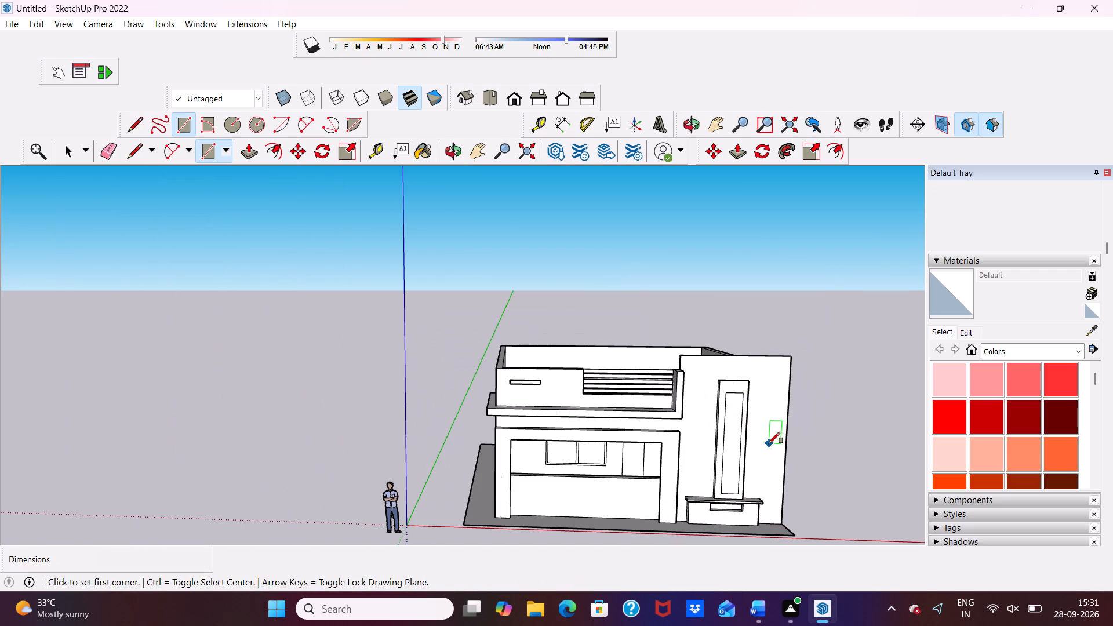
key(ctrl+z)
Draw an upright inner rectangle about 1' 11" by 9' 5 7/16" on the front face of the tall panel above the low block.
scroll(760, 412, up, 4)
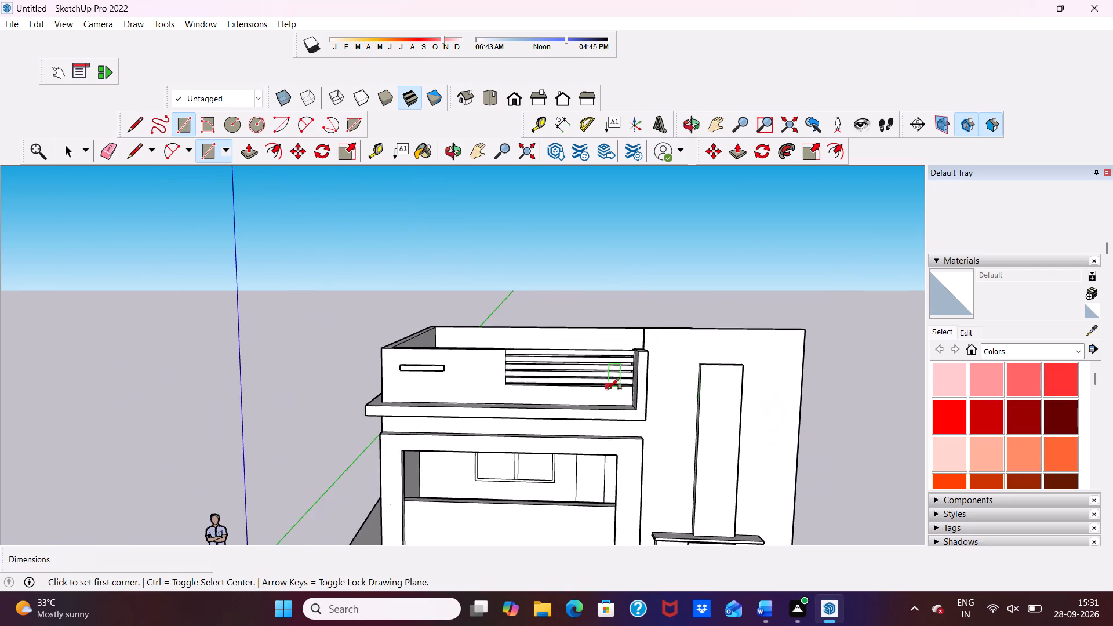
scroll(748, 354, up, 6)
scroll(628, 457, up, 3)
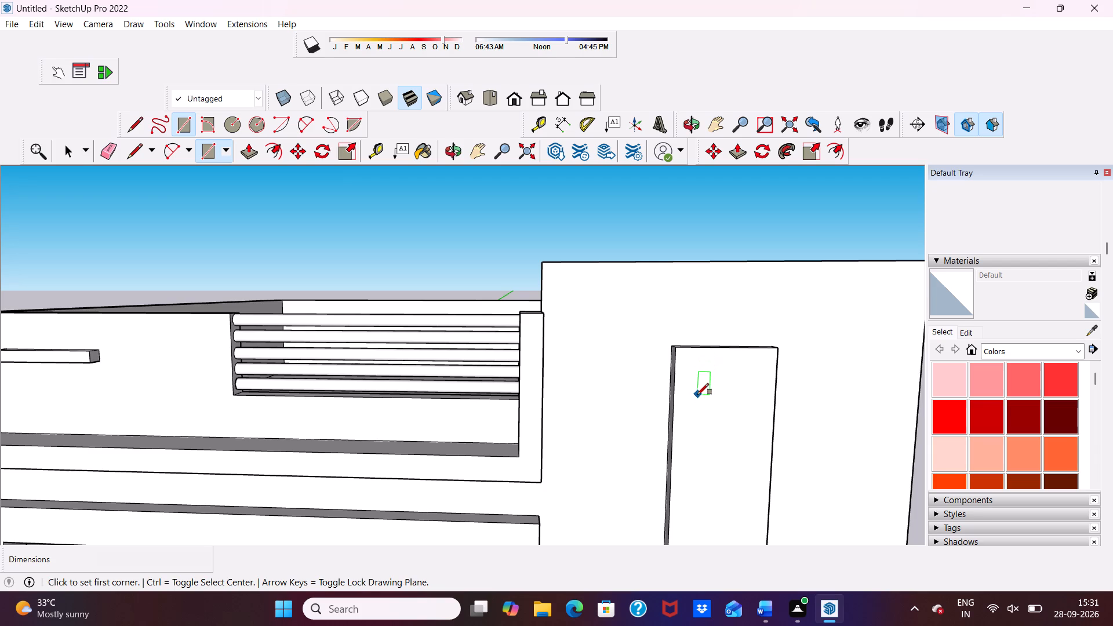
scroll(708, 408, down, 5)
scroll(707, 446, up, 1)
scroll(702, 432, down, 2)
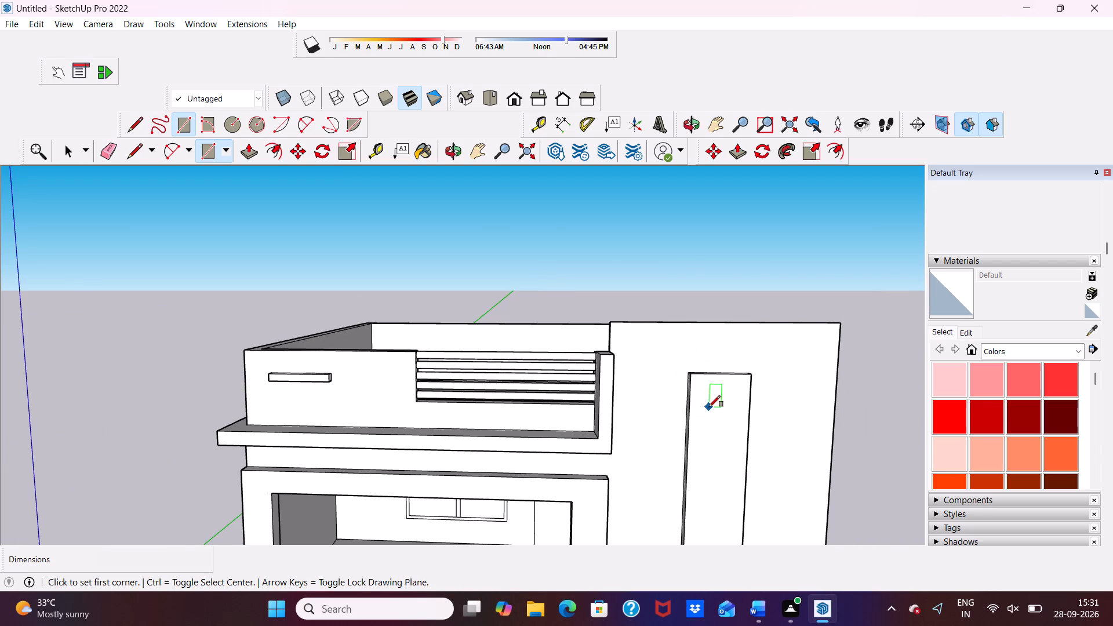
click(701, 415)
scroll(701, 415, down, 8)
scroll(737, 449, up, 1)
scroll(741, 467, down, 1)
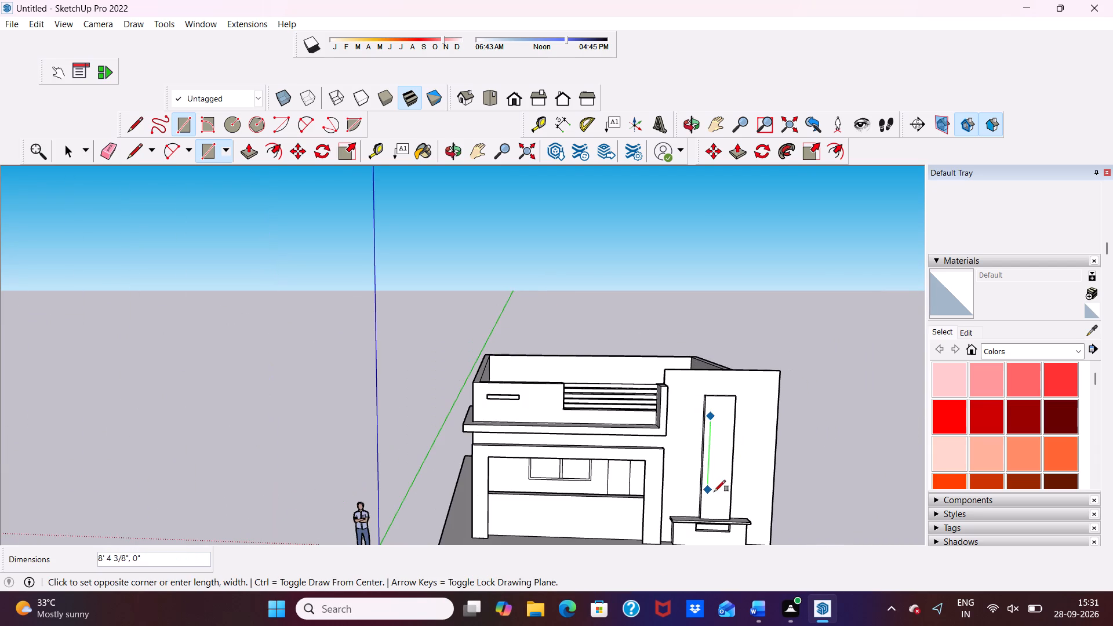
scroll(716, 492, up, 10)
scroll(733, 528, down, 10)
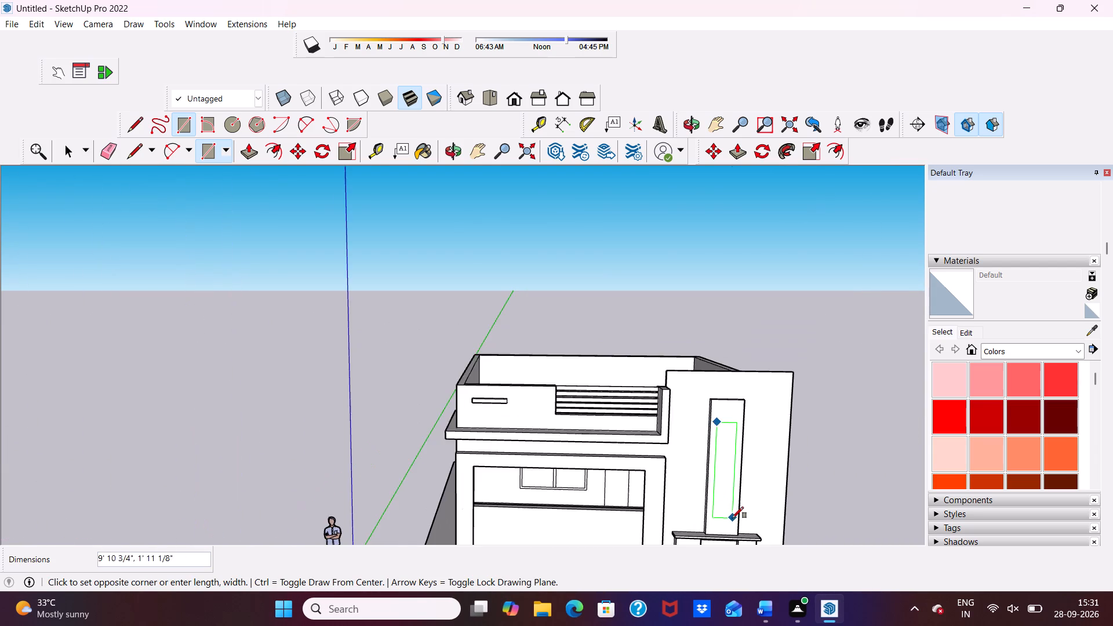
scroll(733, 524, up, 4)
click(732, 509)
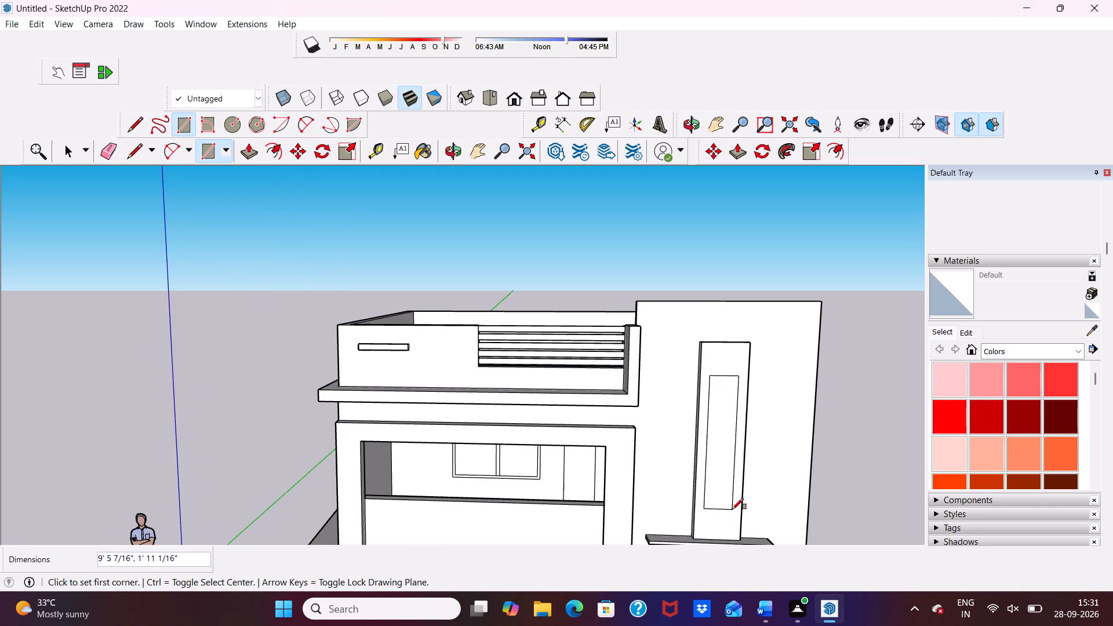
key(space)
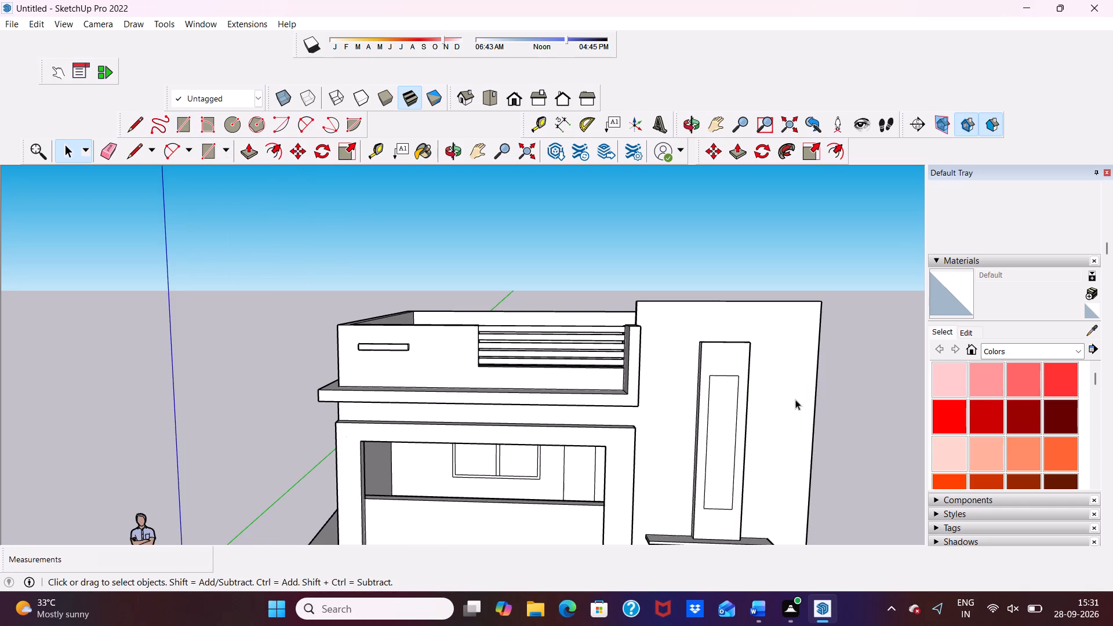
Offset the inner rectangle on the tall panel inward by about 1 11/16" to form a thin border.
scroll(804, 407, down, 6)
scroll(796, 487, up, 6)
scroll(795, 487, down, 5)
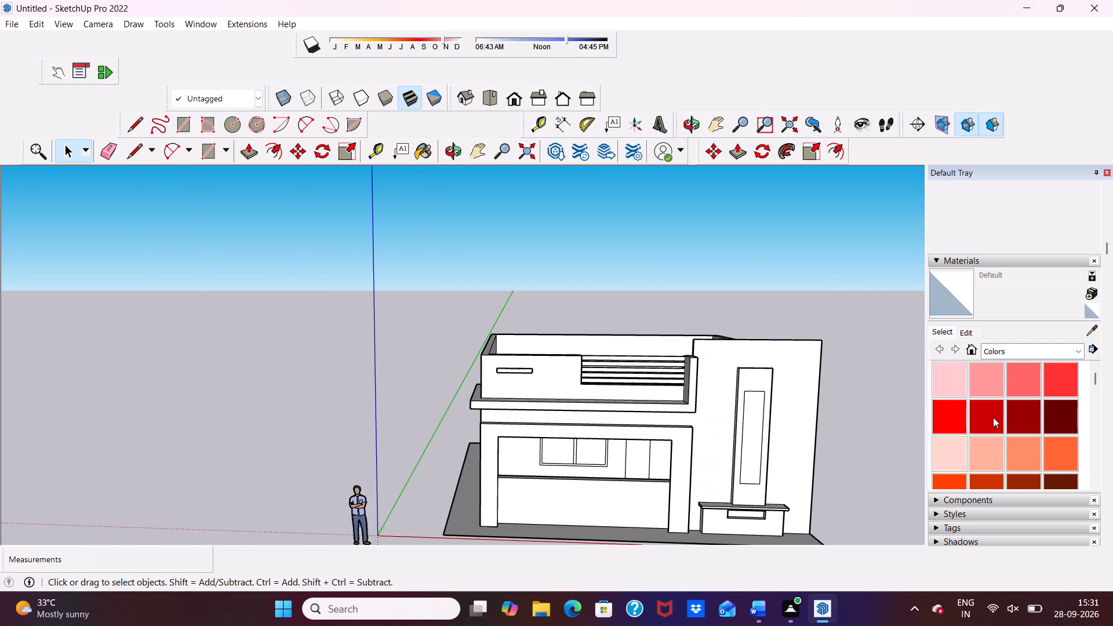
scroll(781, 409, up, 11)
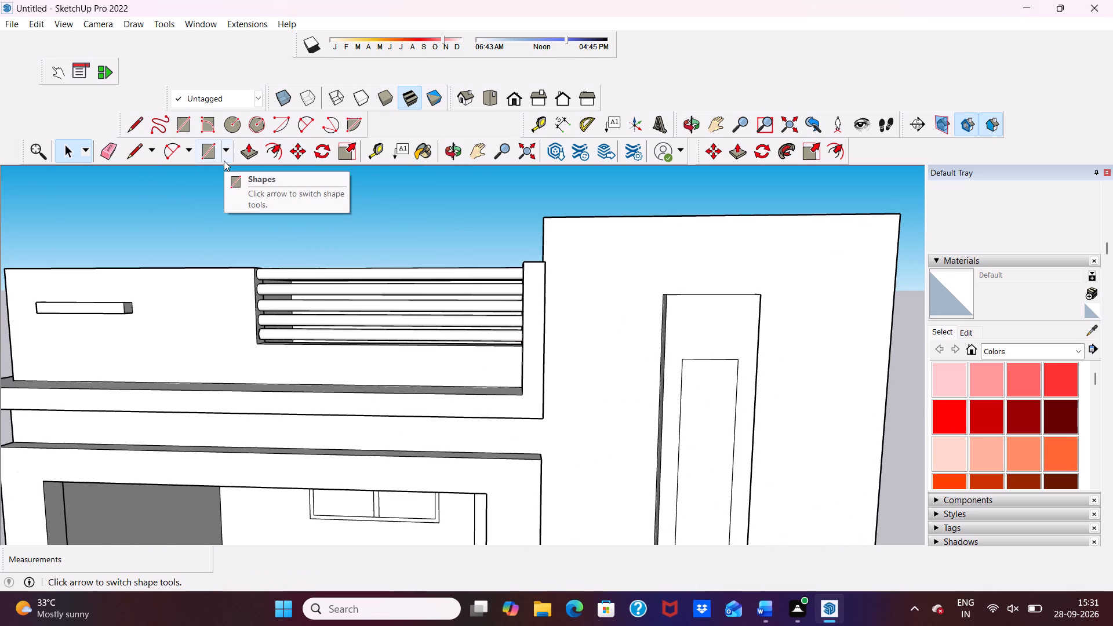
scroll(226, 148, down, 1)
scroll(265, 214, up, 1)
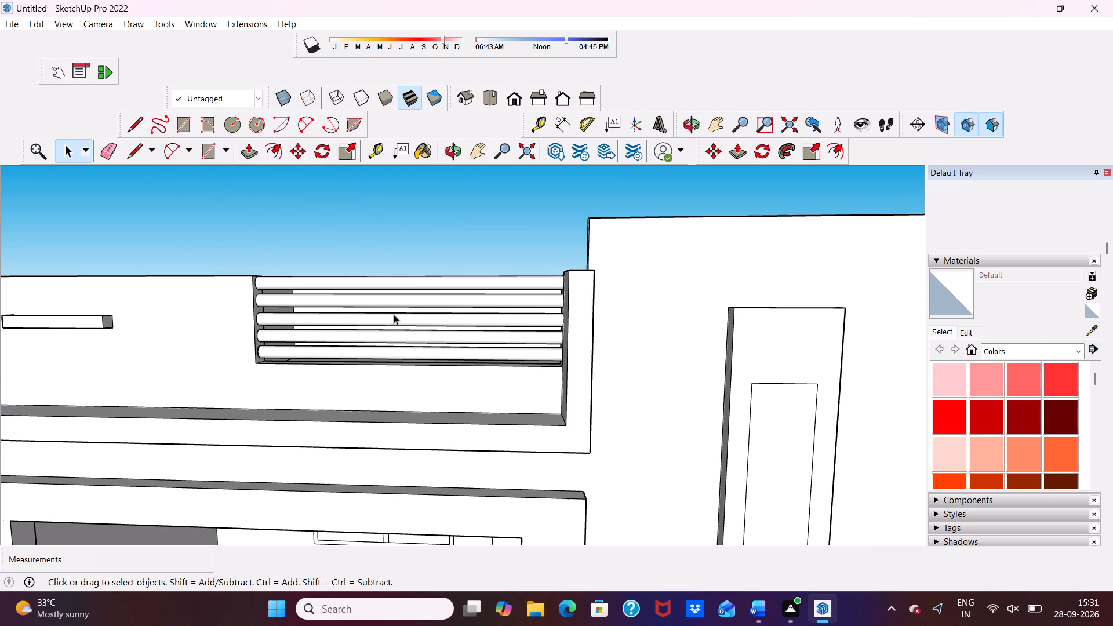
scroll(494, 285, down, 3)
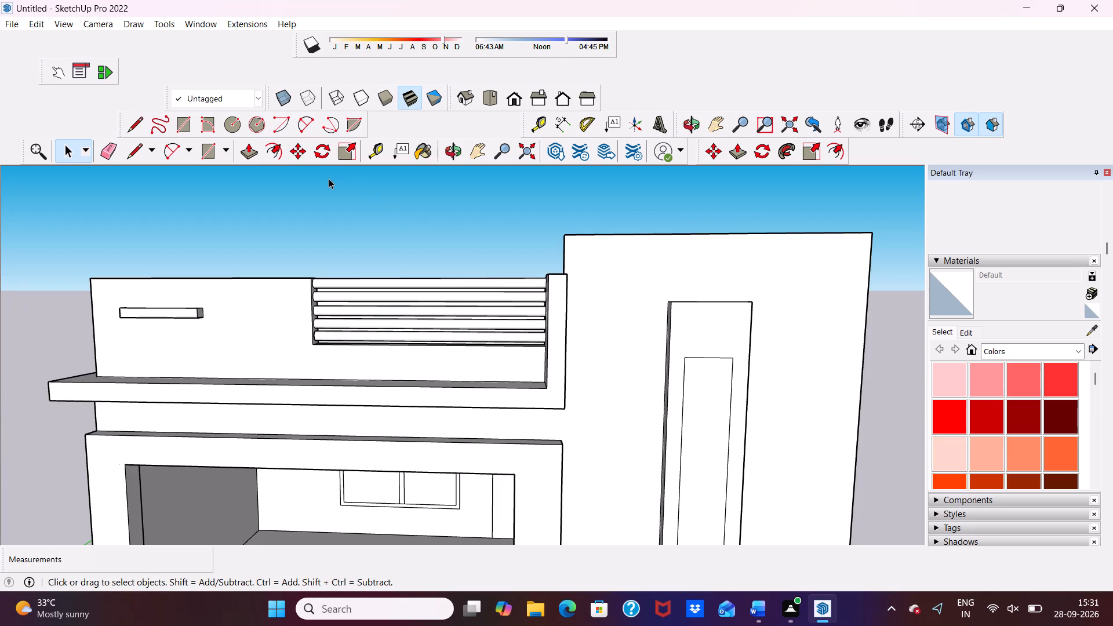
click(271, 149)
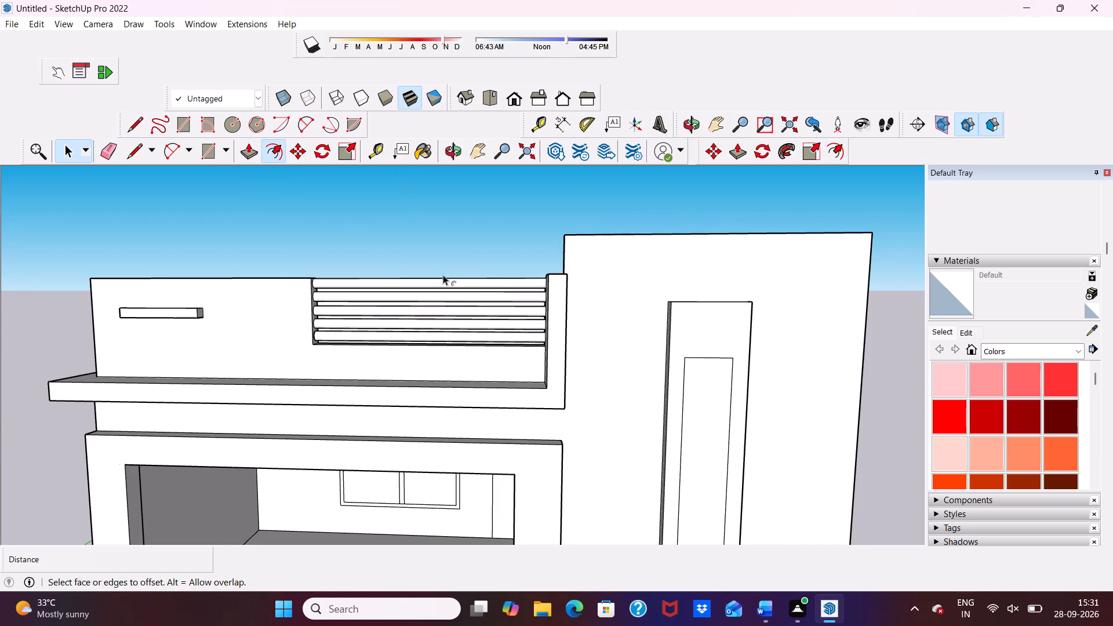
scroll(712, 405, up, 5)
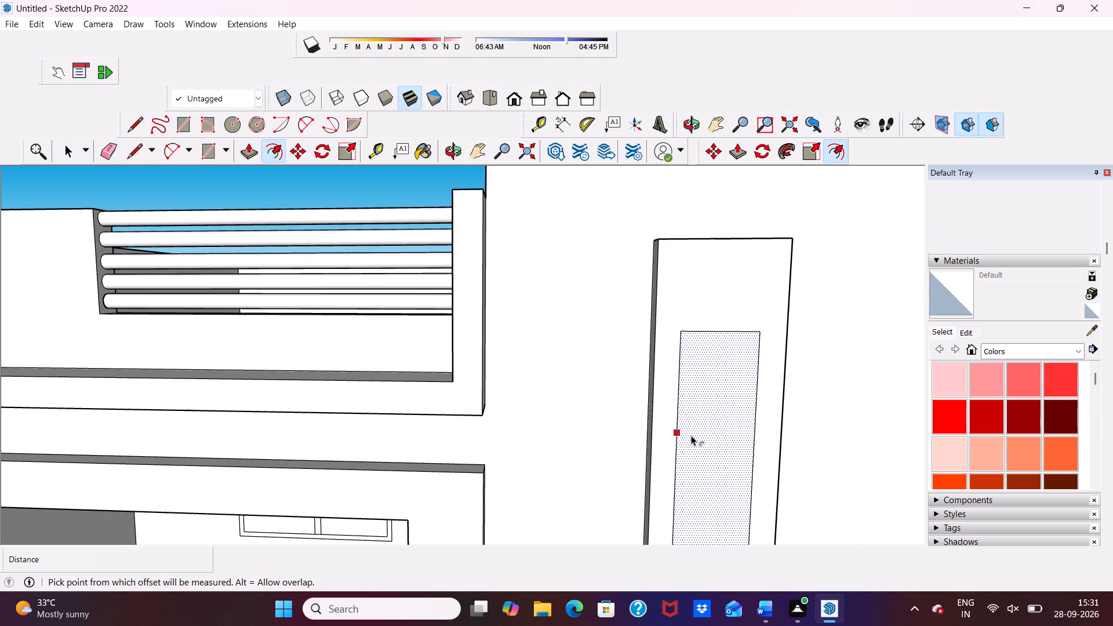
click(689, 435)
click(682, 439)
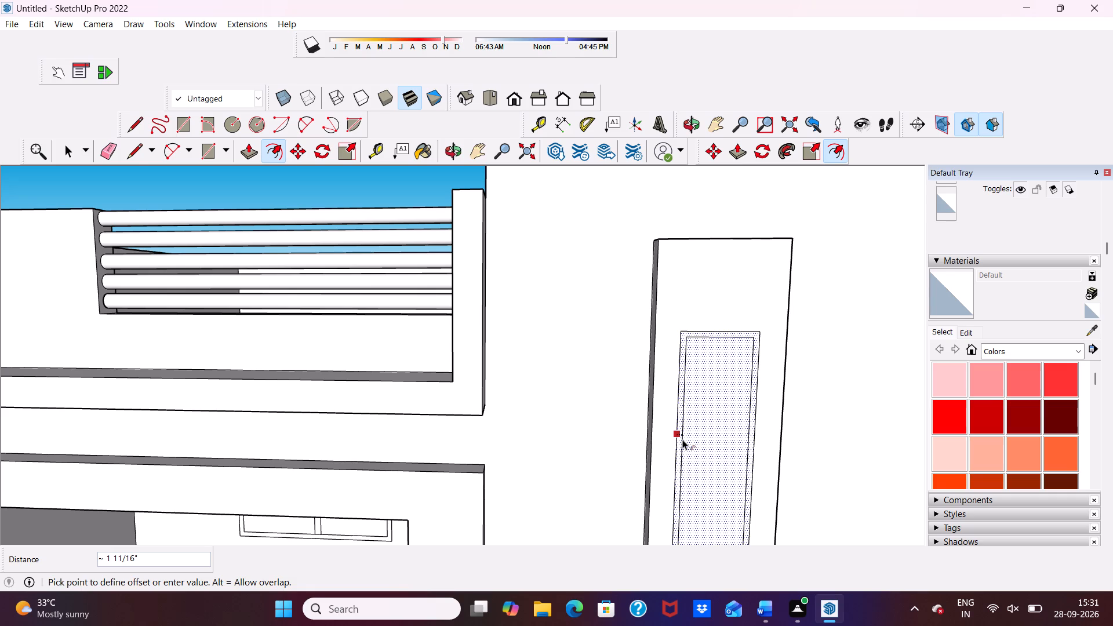
scroll(710, 360, down, 5)
key(space)
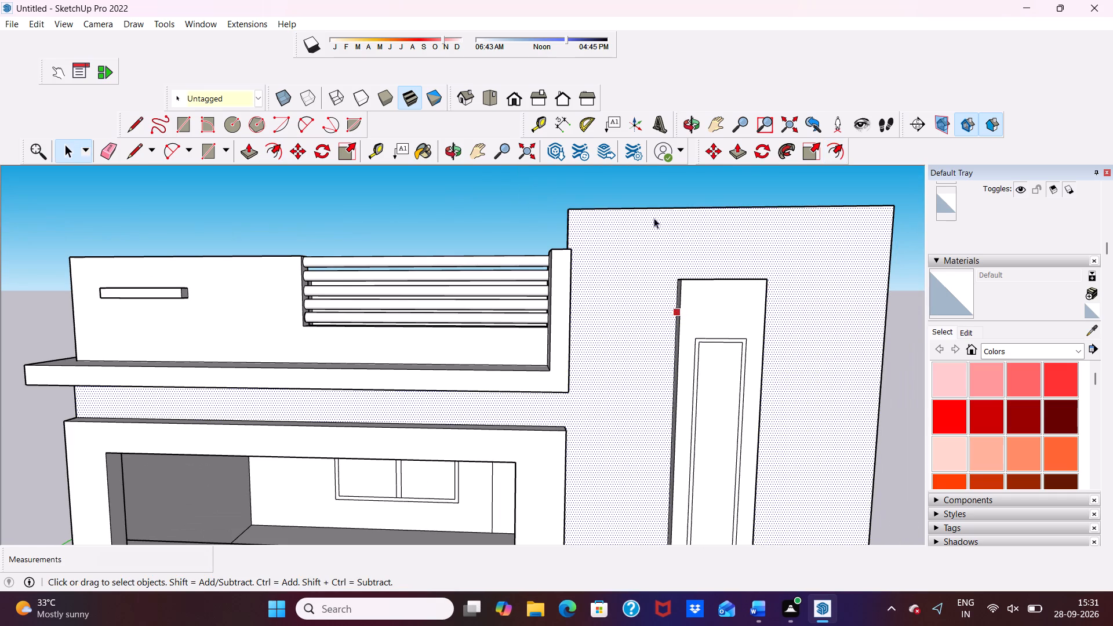
scroll(596, 201, down, 1)
click(595, 201)
Examine the whole front elevation from both sides and the bordered rectangle on the tall panel up close.
scroll(595, 201, down, 4)
middle_drag(595, 201, 728, 182)
scroll(728, 194, up, 1)
scroll(728, 194, down, 4)
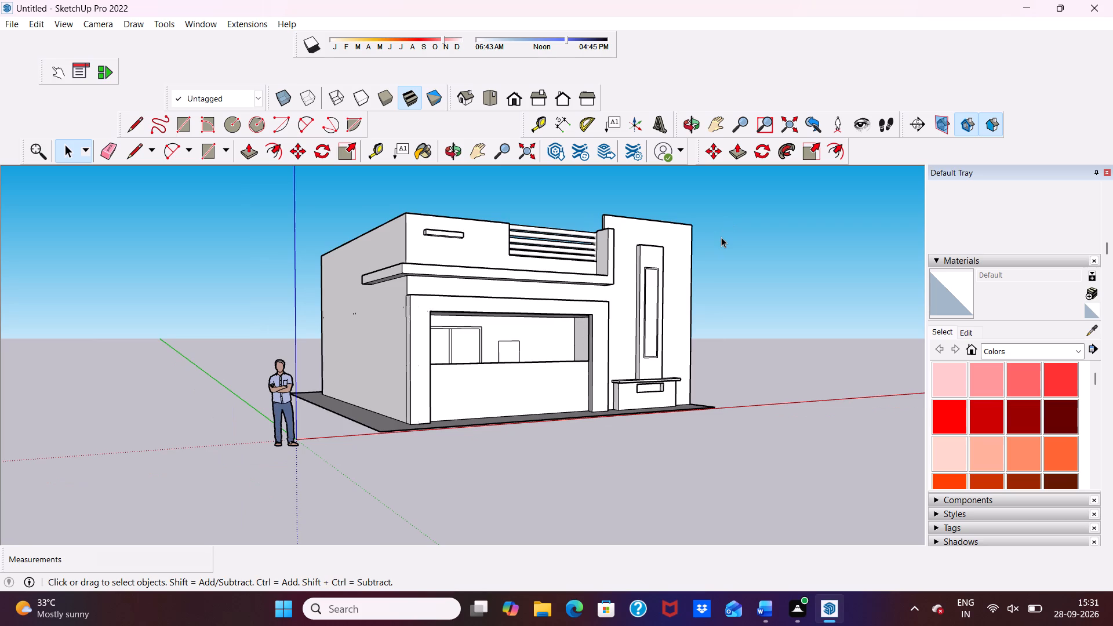
scroll(721, 237, down, 2)
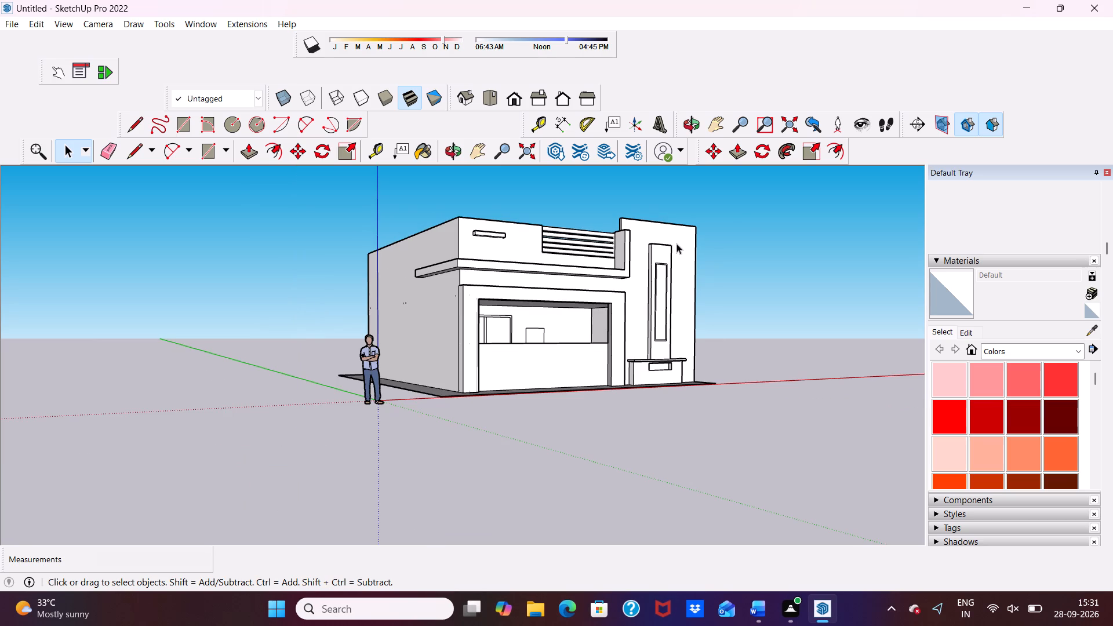
scroll(689, 232, down, 1)
middle_drag(678, 297, 563, 337)
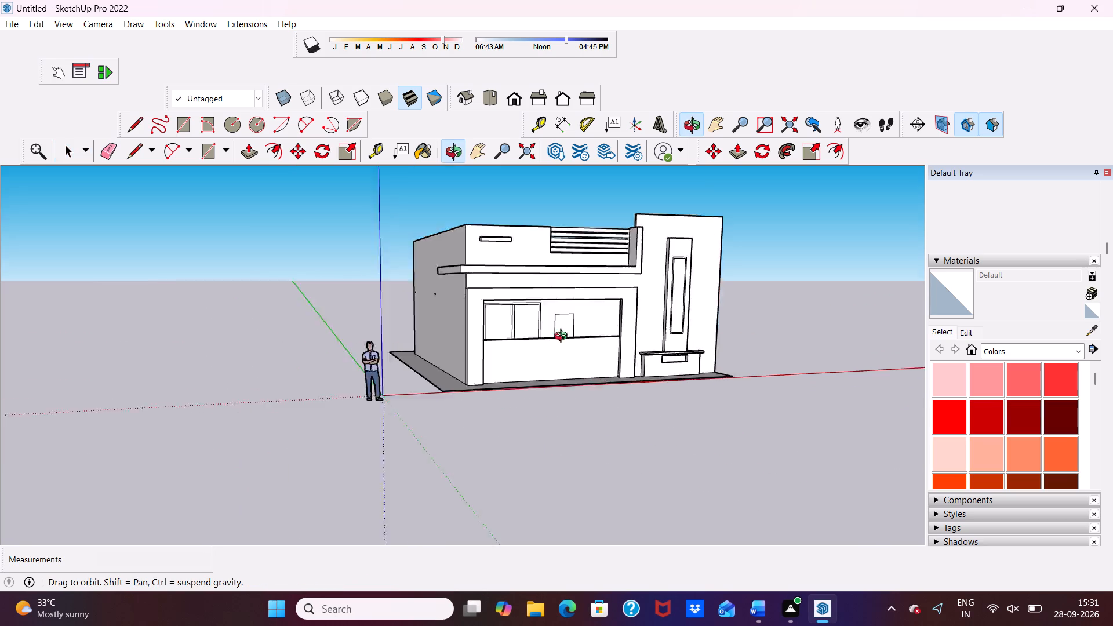
middle_drag(563, 337, 477, 354)
scroll(544, 347, up, 5)
scroll(711, 220, up, 5)
scroll(716, 221, down, 11)
scroll(750, 280, up, 5)
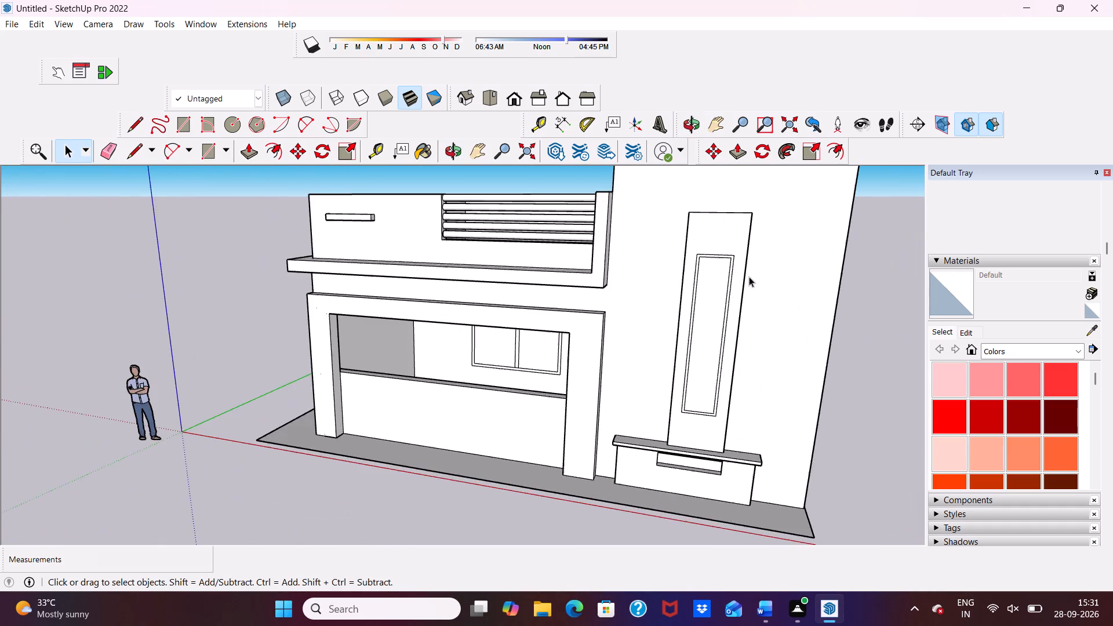
scroll(733, 236, up, 6)
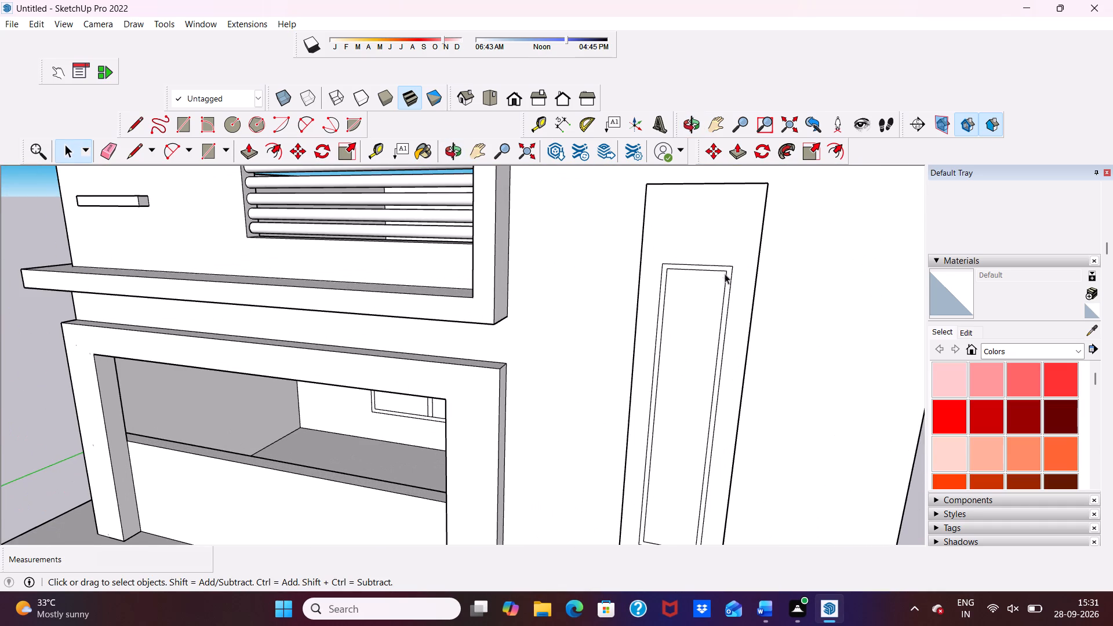
Extrude the thin border face of the inset rectangle on the tall panel outward by 3".
scroll(728, 269, up, 9)
scroll(728, 269, down, 2)
scroll(728, 269, up, 2)
click(728, 269)
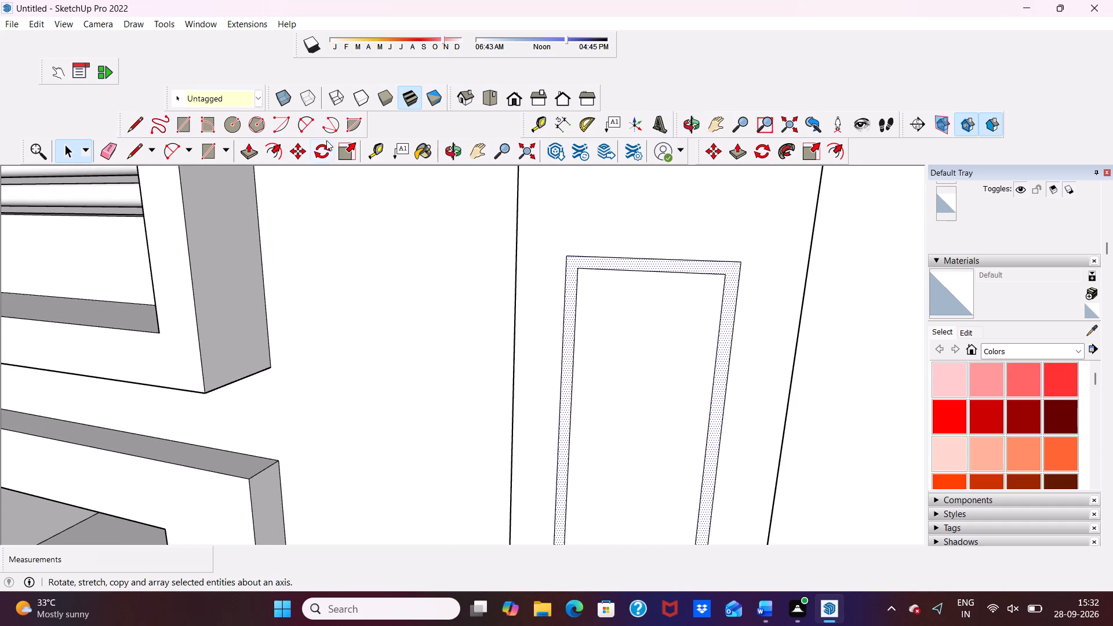
click(250, 158)
scroll(595, 307, up, 8)
click(559, 282)
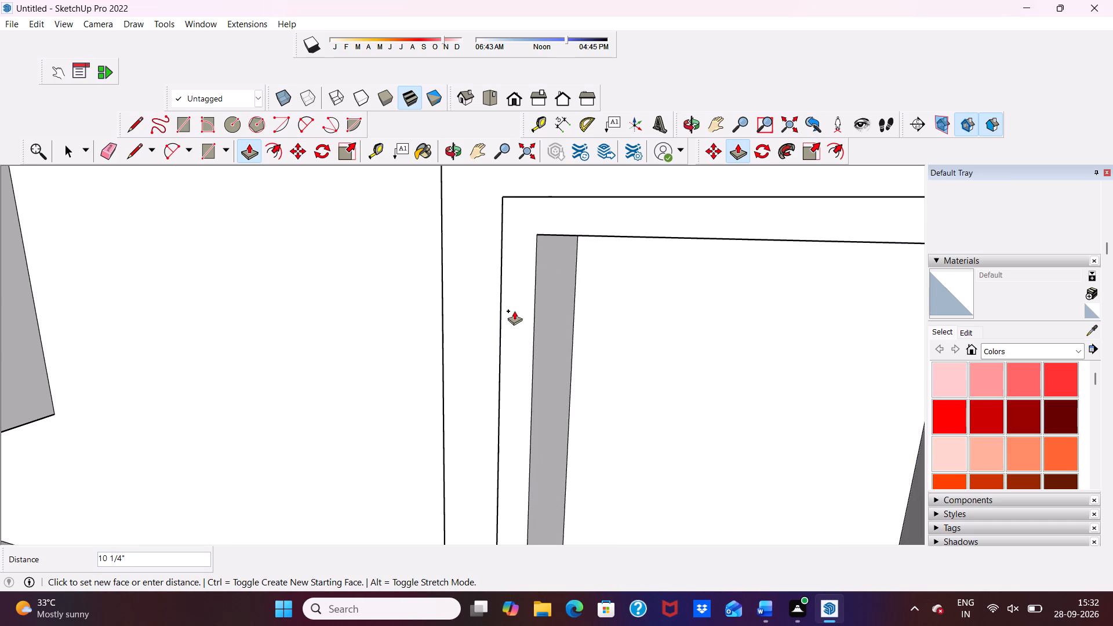
key(3)
key(shift+quotedbl)
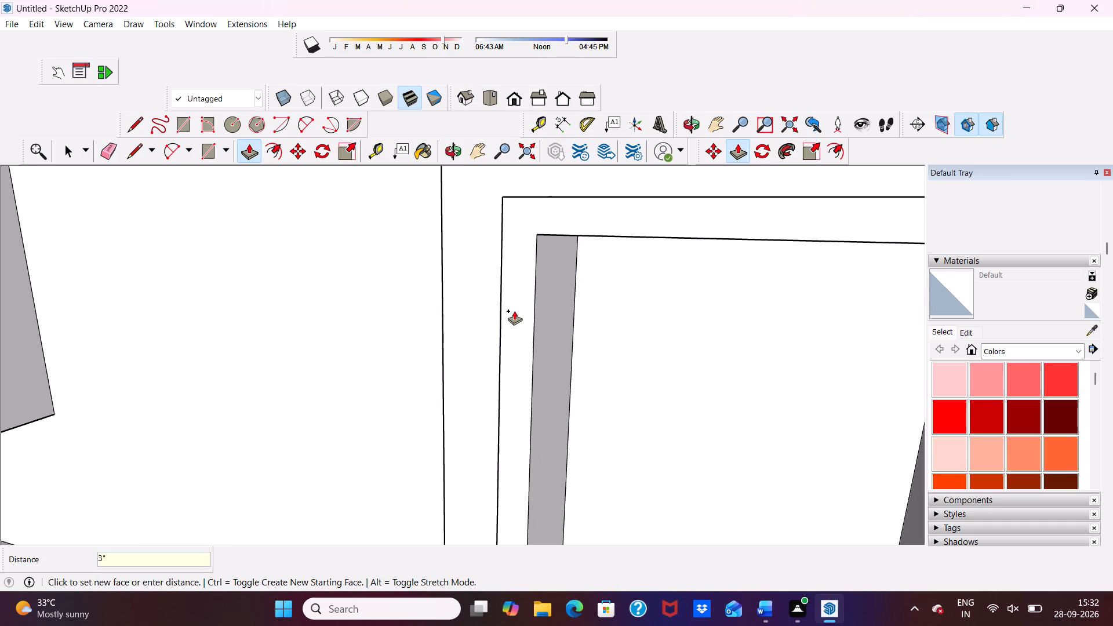
key(Return)
scroll(421, 283, down, 5)
key(space)
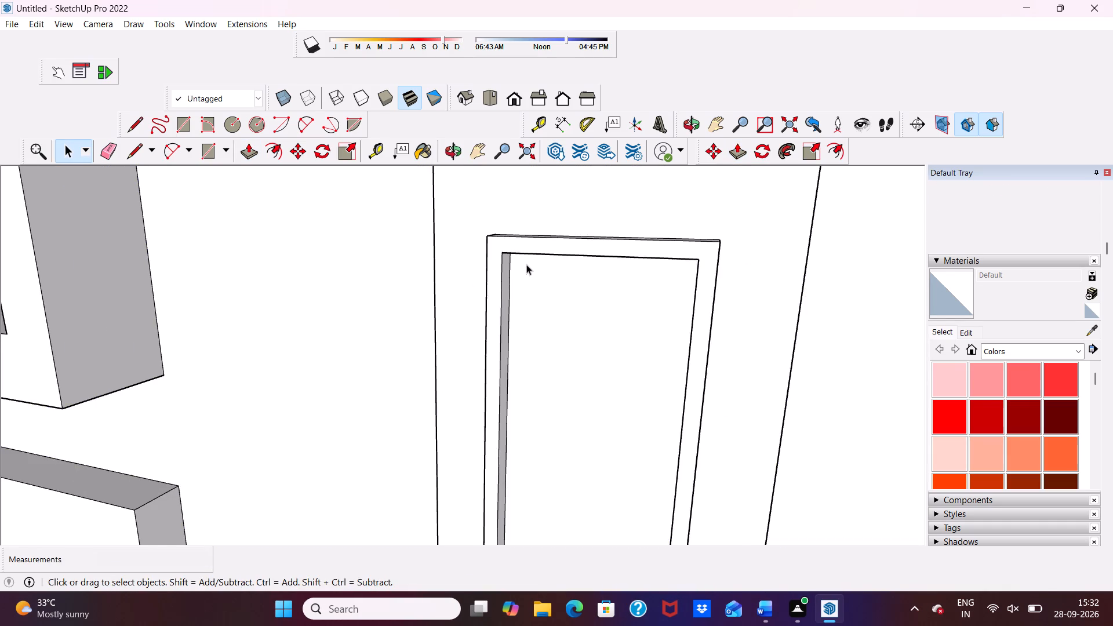
Examine the raised border on the tall panel from both sides and up close.
scroll(528, 267, down, 6)
middle_drag(551, 285, 479, 211)
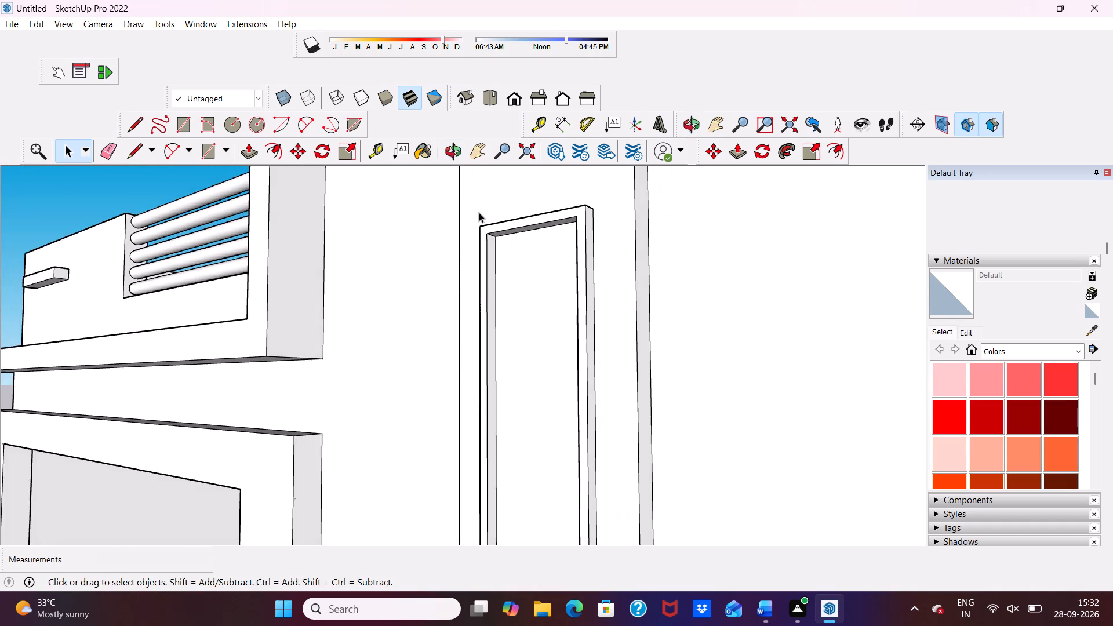
scroll(479, 212, up, 5)
scroll(474, 220, down, 1)
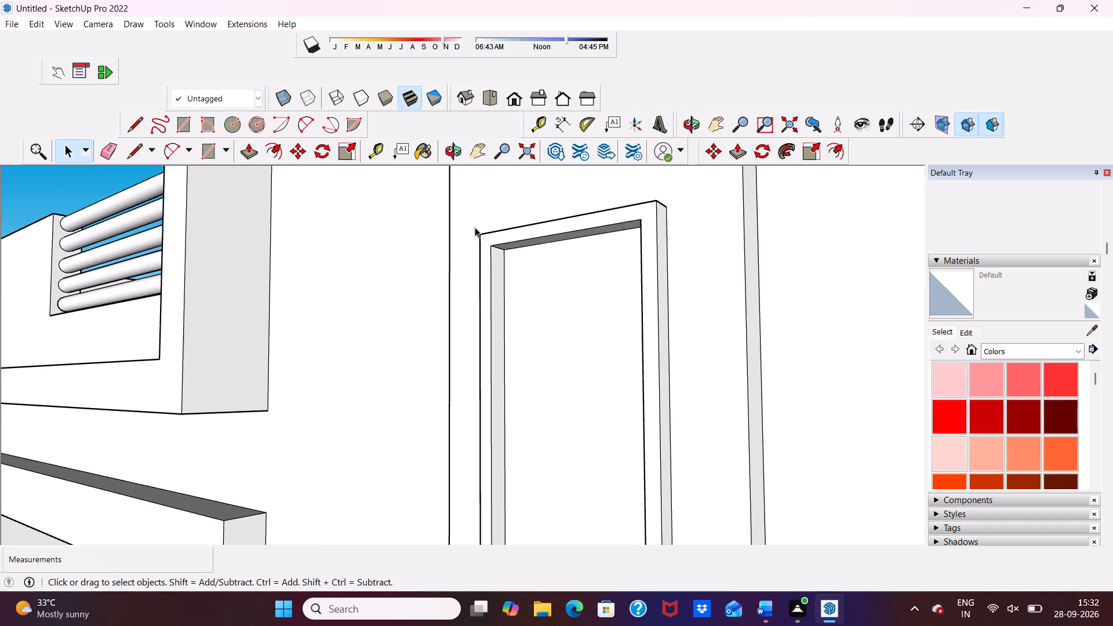
scroll(476, 228, down, 4)
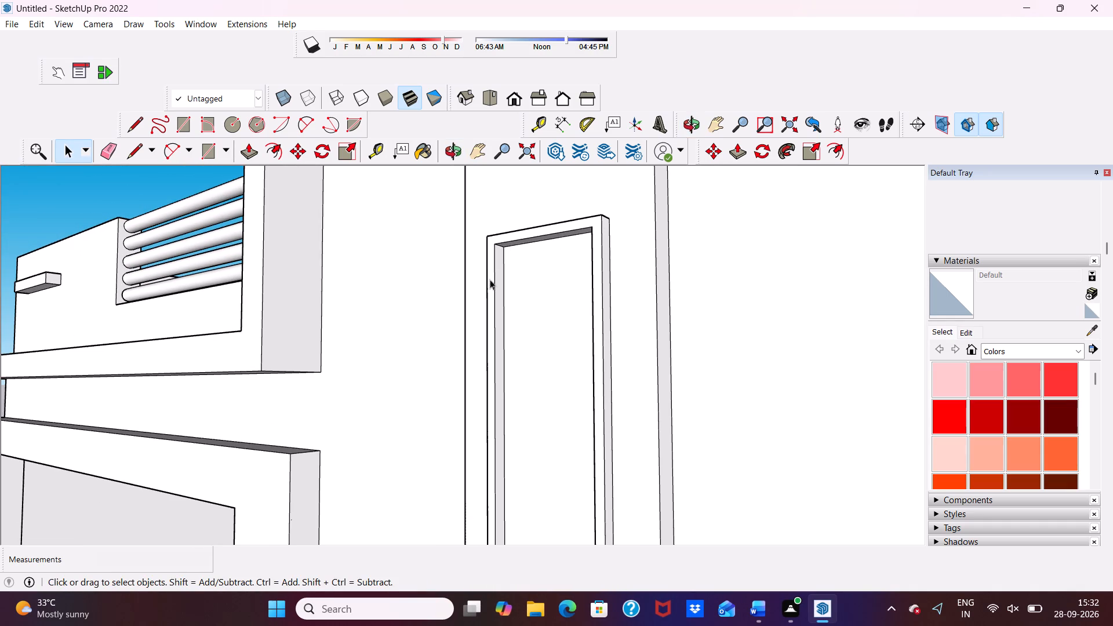
middle_drag(611, 305, 561, 337)
scroll(555, 322, up, 4)
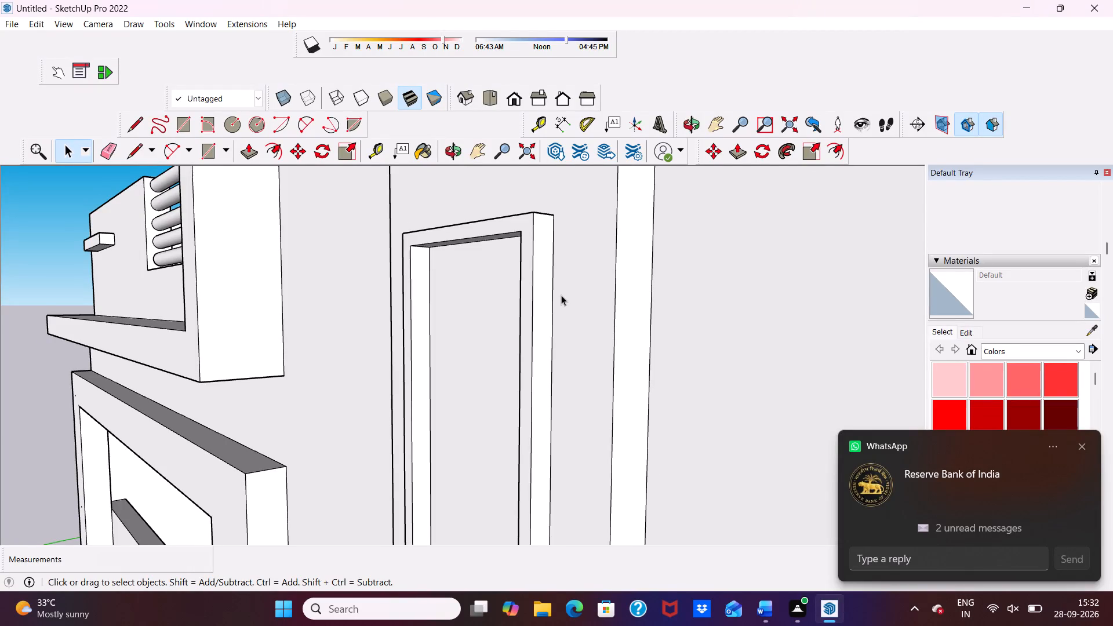
scroll(561, 295, up, 7)
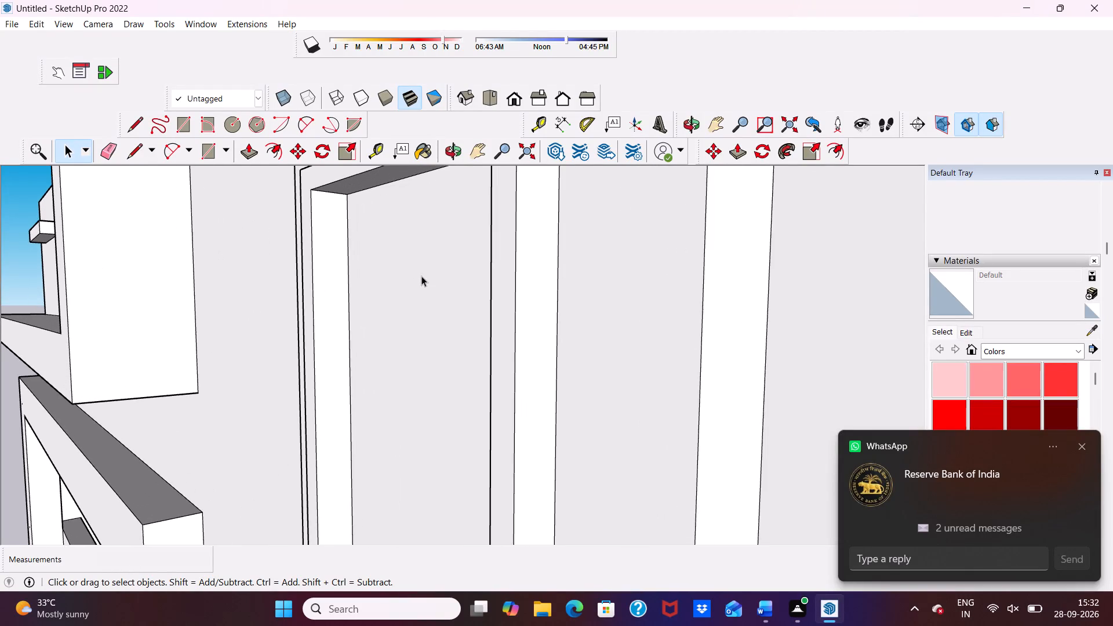
middle_drag(424, 276, 545, 284)
scroll(522, 281, up, 1)
scroll(477, 254, down, 5)
scroll(524, 143, down, 2)
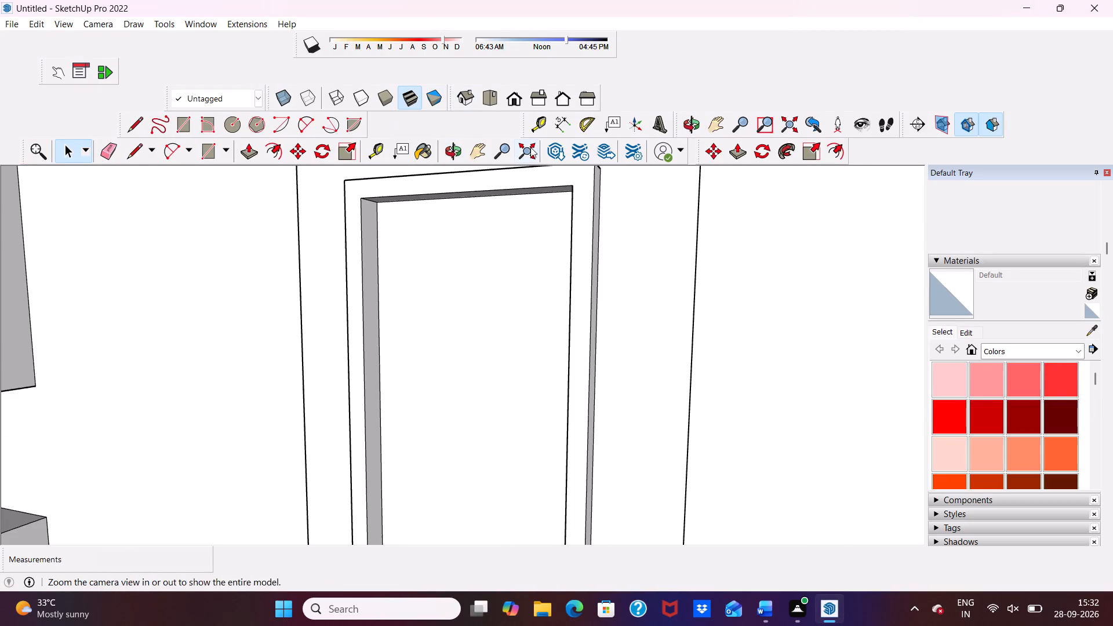
scroll(562, 111, down, 5)
scroll(409, 265, down, 11)
middle_drag(428, 332, 509, 315)
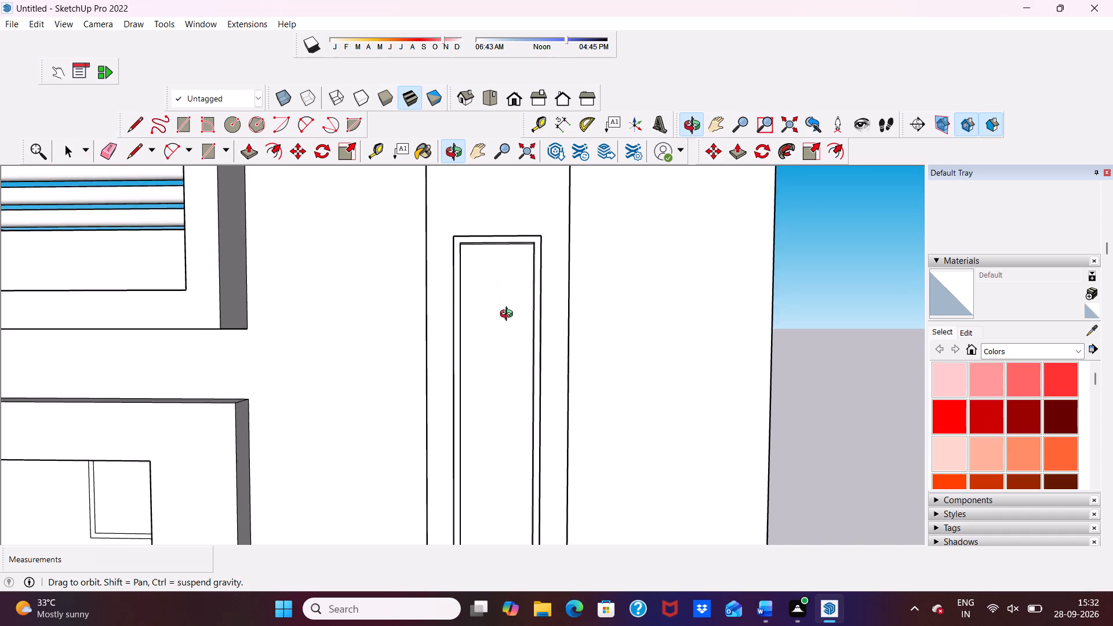
middle_drag(509, 315, 509, 312)
scroll(509, 313, up, 11)
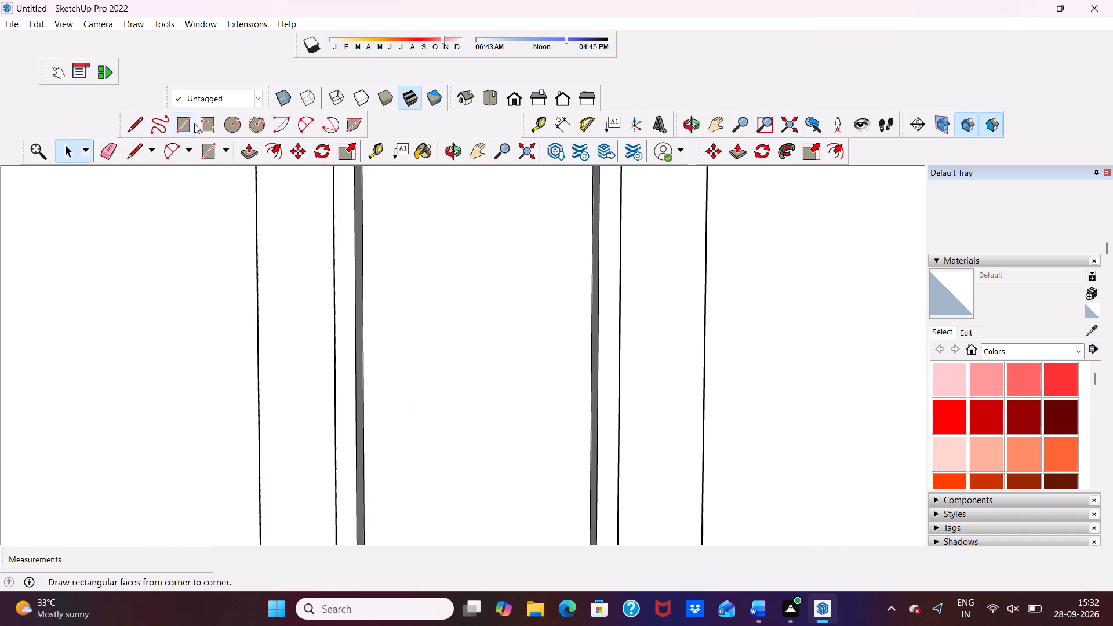
Draw a thin horizontal rectangle about 1' 7 5/8" by 1 1/8" across the recessed face inside the tall panel's border.
click(193, 121)
scroll(379, 201, down, 5)
middle_drag(430, 238, 332, 277)
scroll(361, 311, up, 2)
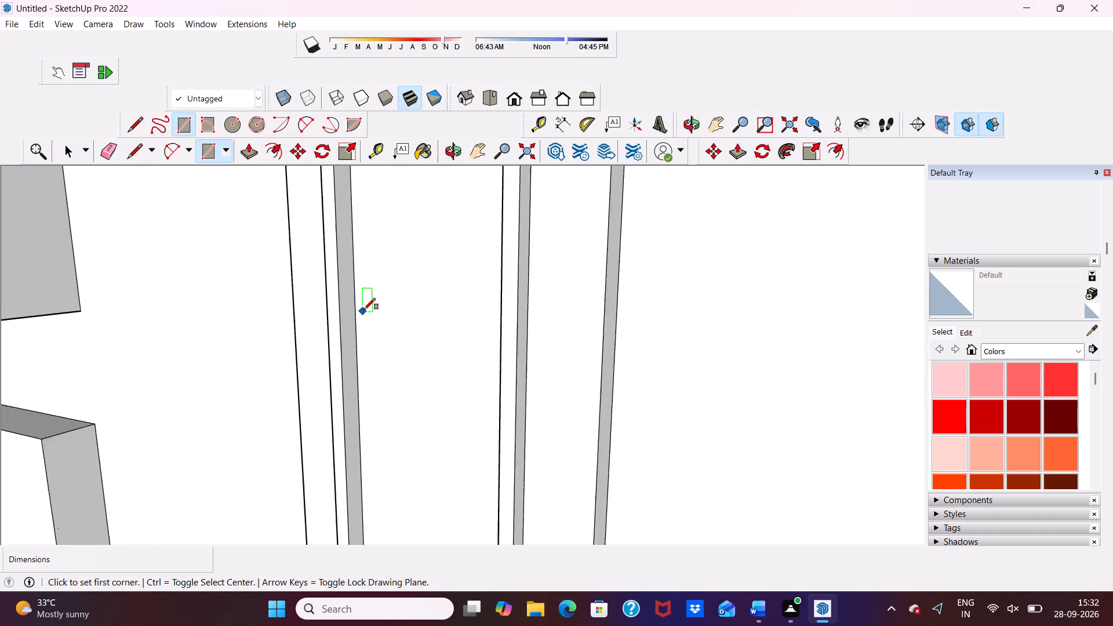
scroll(364, 310, up, 4)
scroll(353, 384, down, 2)
scroll(358, 361, up, 2)
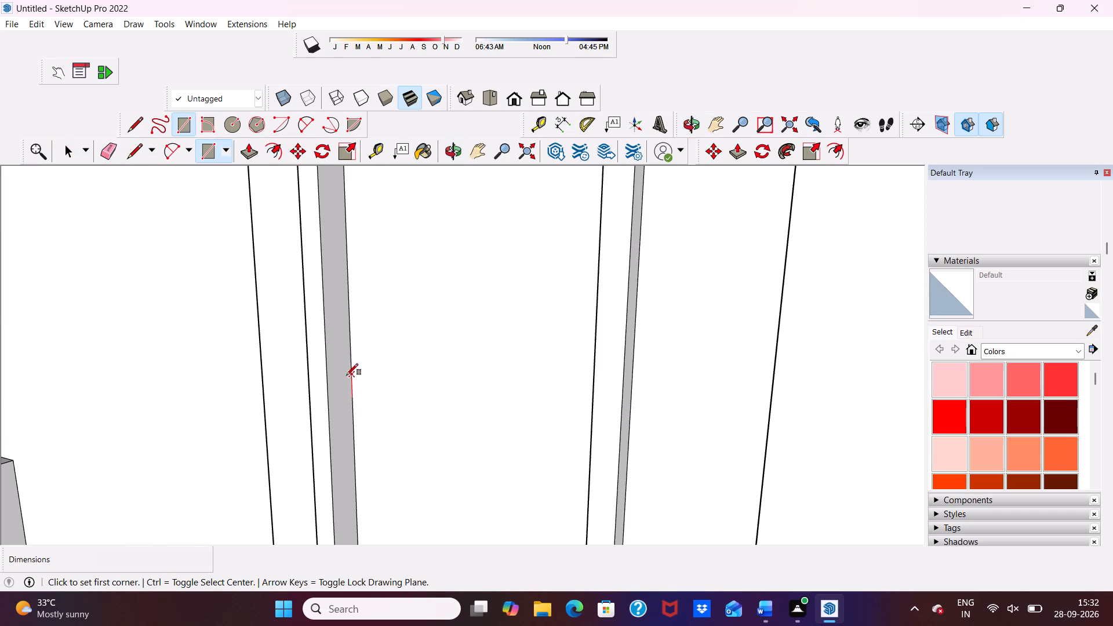
click(347, 375)
scroll(355, 359, down, 6)
scroll(443, 339, down, 12)
middle_drag(437, 344, 447, 341)
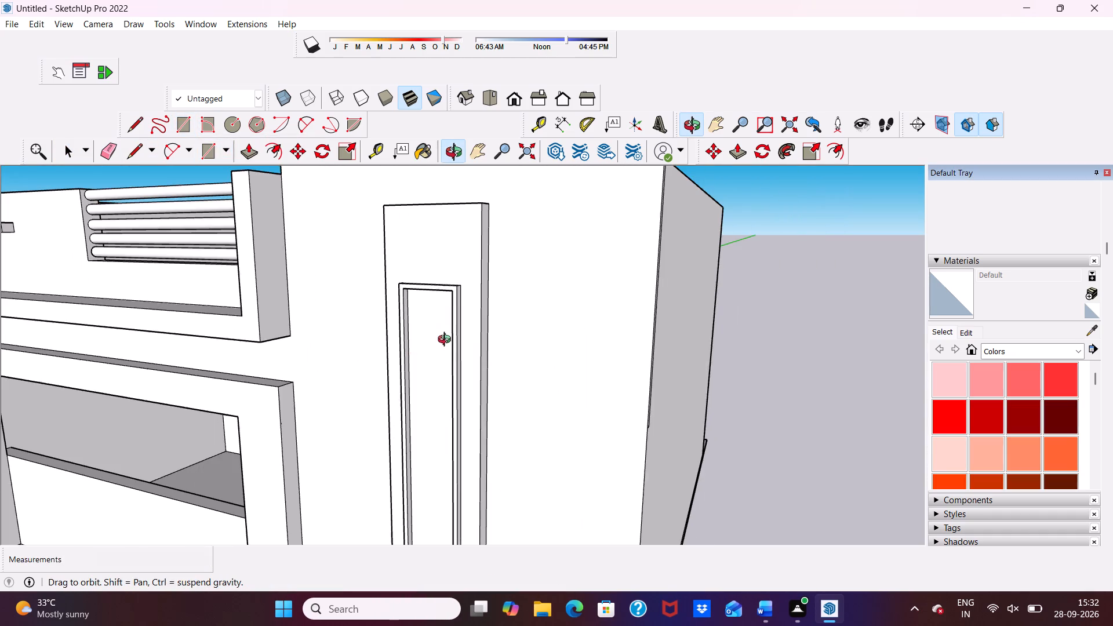
middle_drag(447, 341, 527, 321)
scroll(527, 332, up, 8)
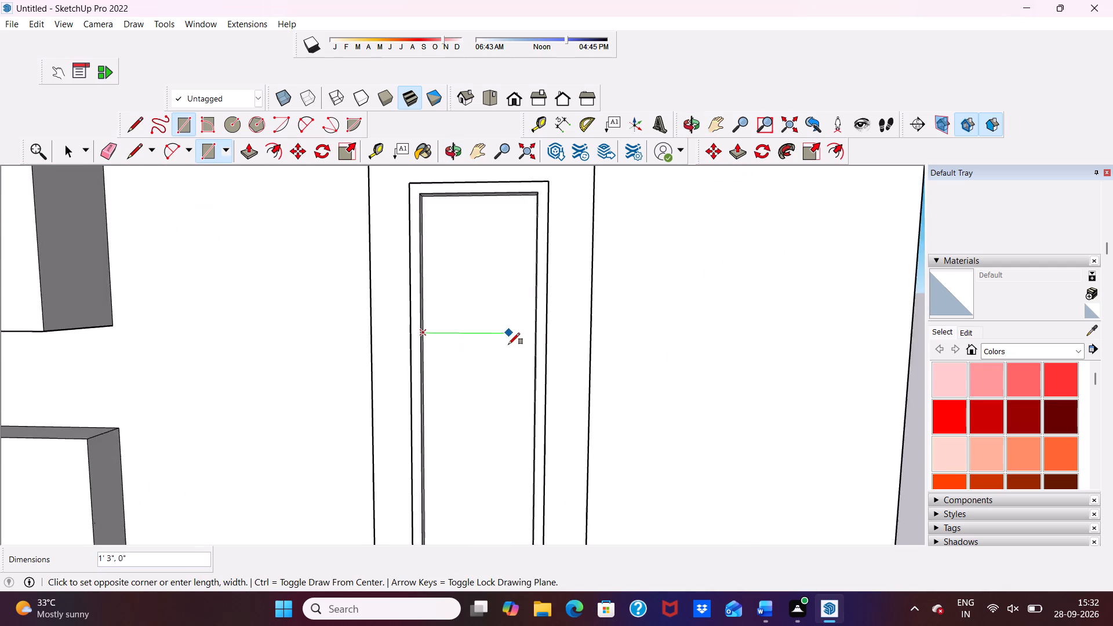
scroll(508, 344, up, 4)
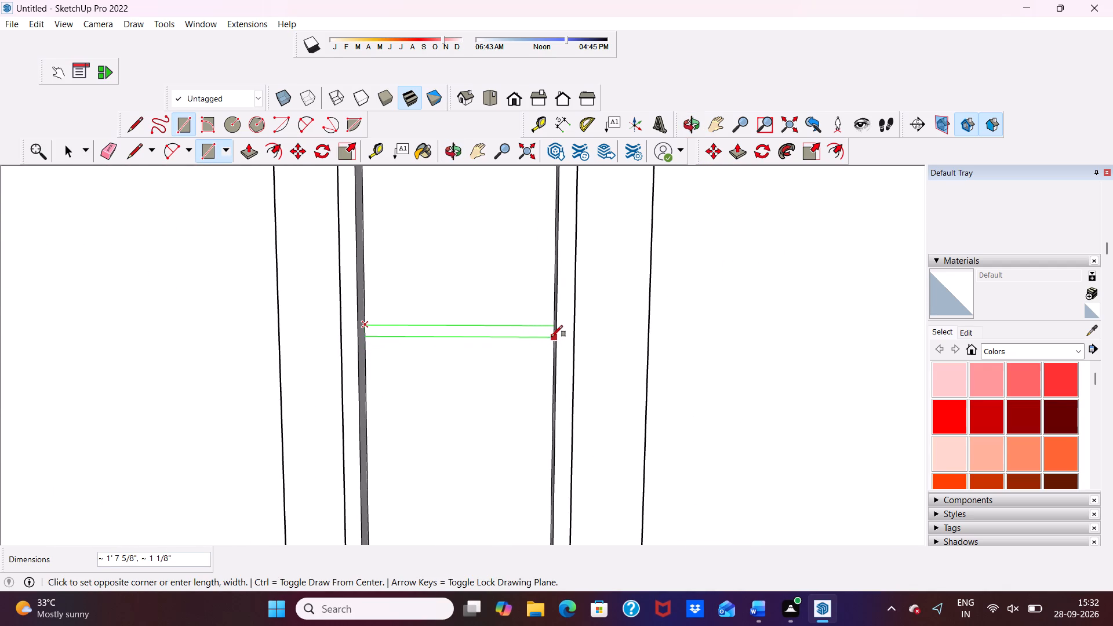
click(551, 336)
scroll(544, 323, down, 2)
key(space)
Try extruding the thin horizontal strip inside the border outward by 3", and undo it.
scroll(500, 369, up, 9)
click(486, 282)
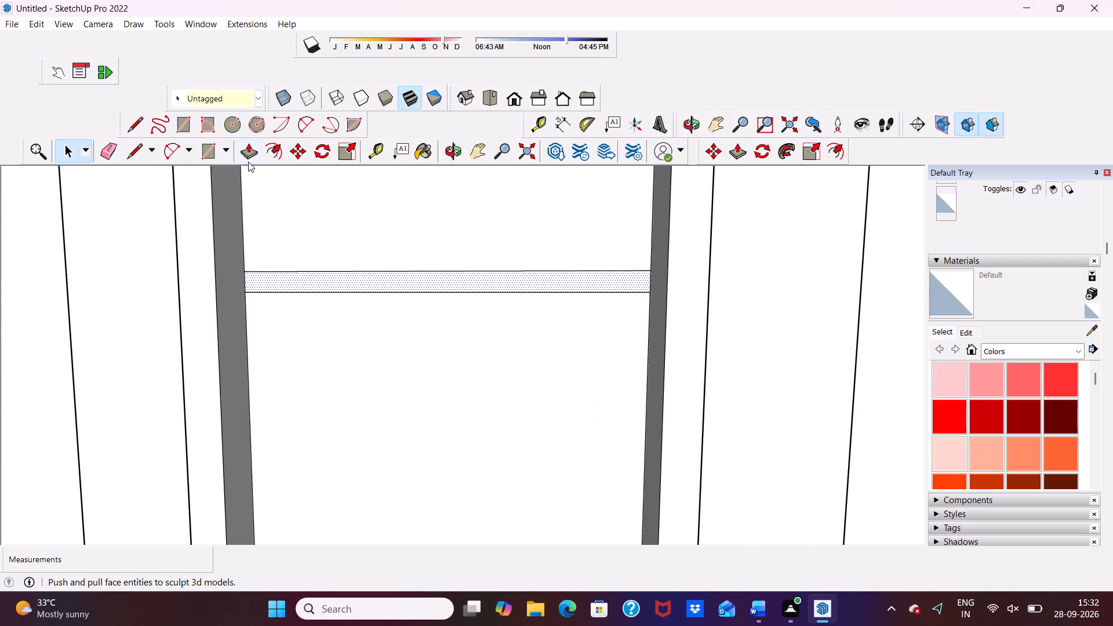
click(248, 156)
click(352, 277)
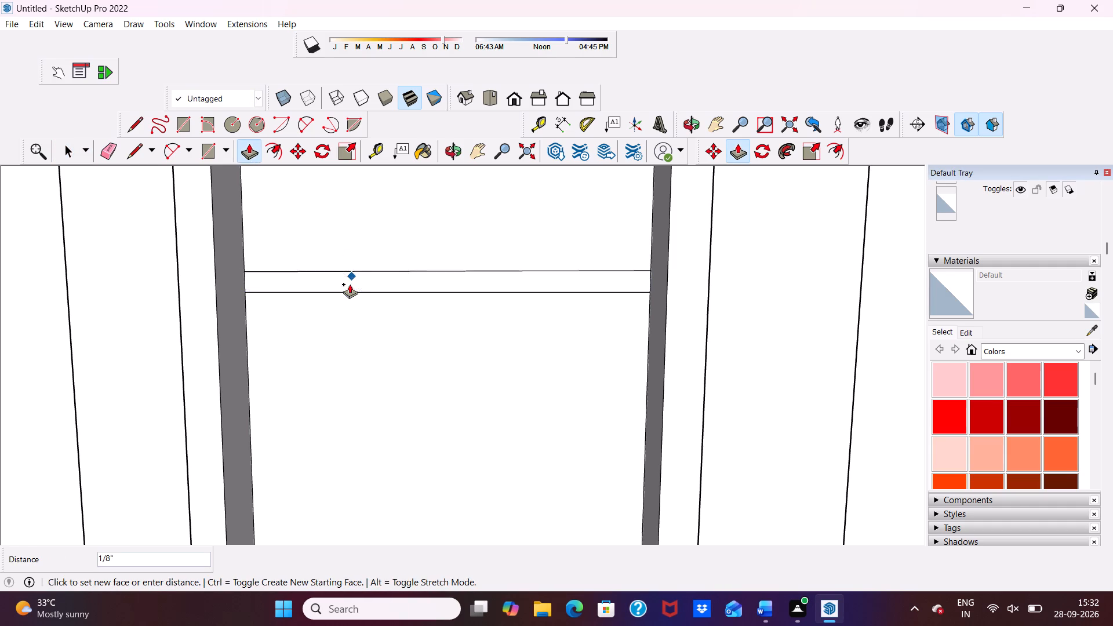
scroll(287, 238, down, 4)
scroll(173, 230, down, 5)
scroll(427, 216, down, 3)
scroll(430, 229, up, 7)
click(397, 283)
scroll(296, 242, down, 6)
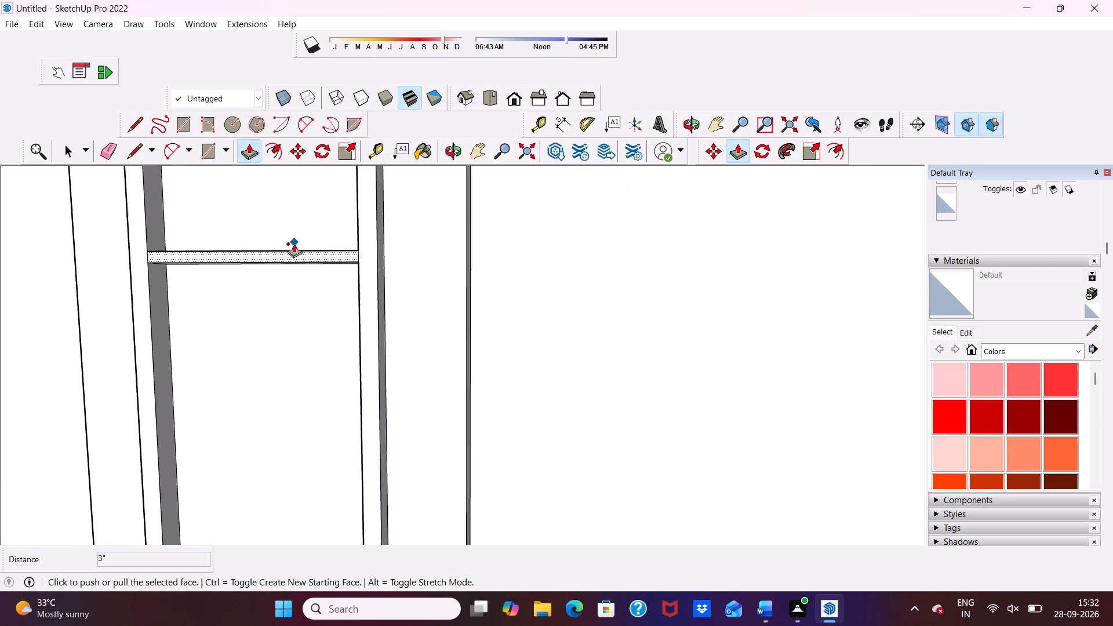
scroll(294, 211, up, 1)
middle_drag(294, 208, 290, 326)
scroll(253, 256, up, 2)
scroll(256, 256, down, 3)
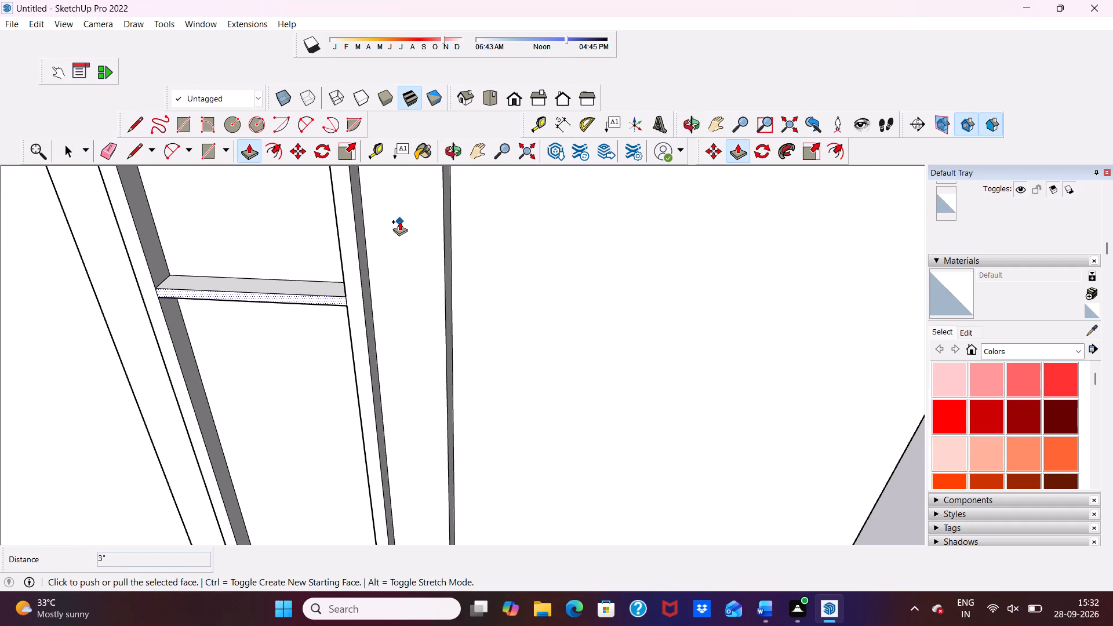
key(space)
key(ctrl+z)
Copy the thin horizontal strip with its edges about 1' 6" downward inside the tall panel's border.
scroll(271, 285, up, 4)
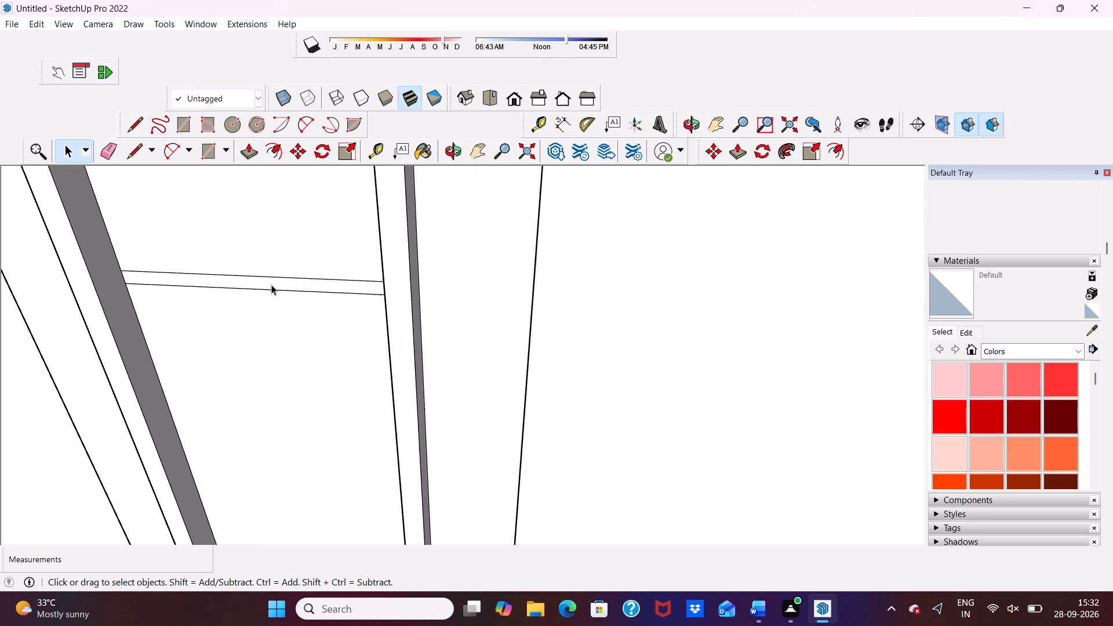
click(271, 285)
click(271, 285)
scroll(266, 263, down, 1)
click(294, 146)
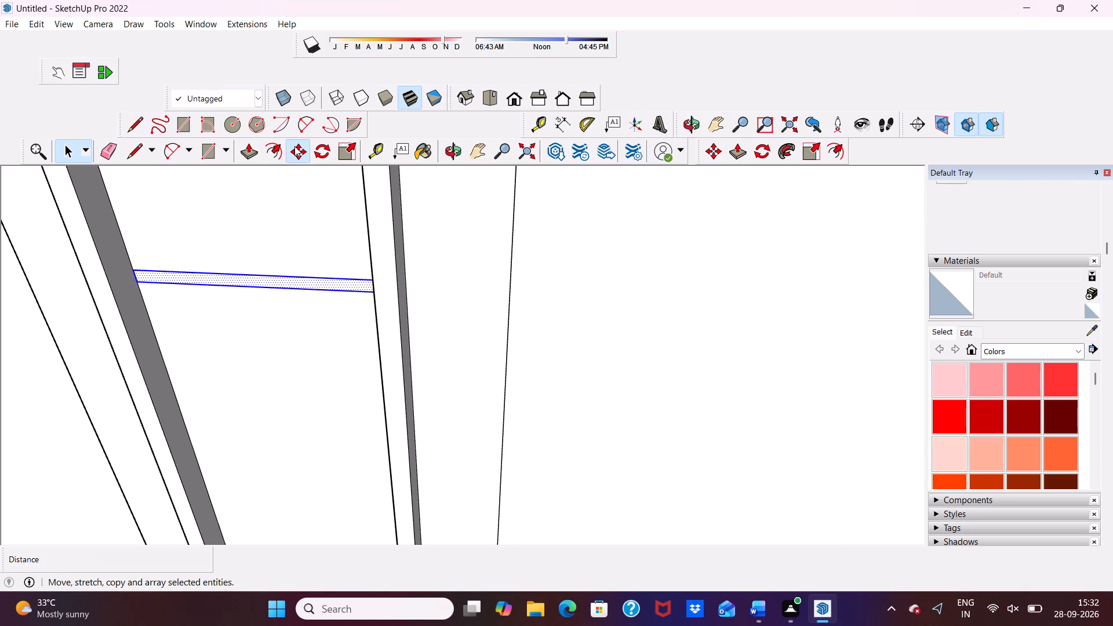
scroll(294, 146, down, 11)
scroll(318, 304, up, 1)
scroll(320, 301, down, 6)
middle_drag(347, 221, 377, 155)
scroll(331, 274, up, 2)
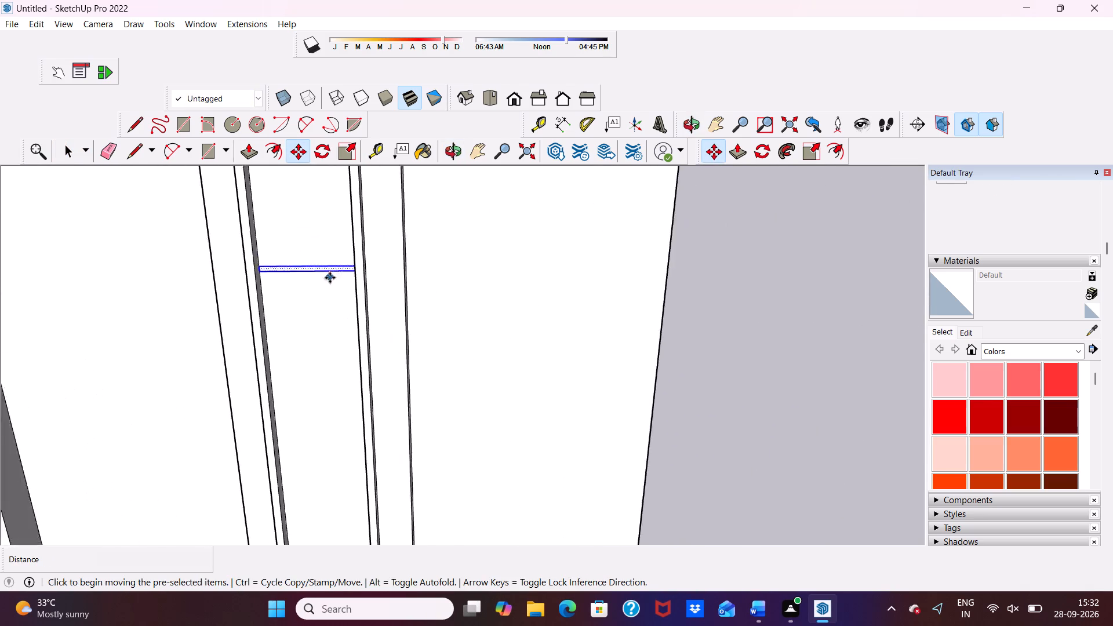
scroll(330, 278, up, 3)
click(303, 268)
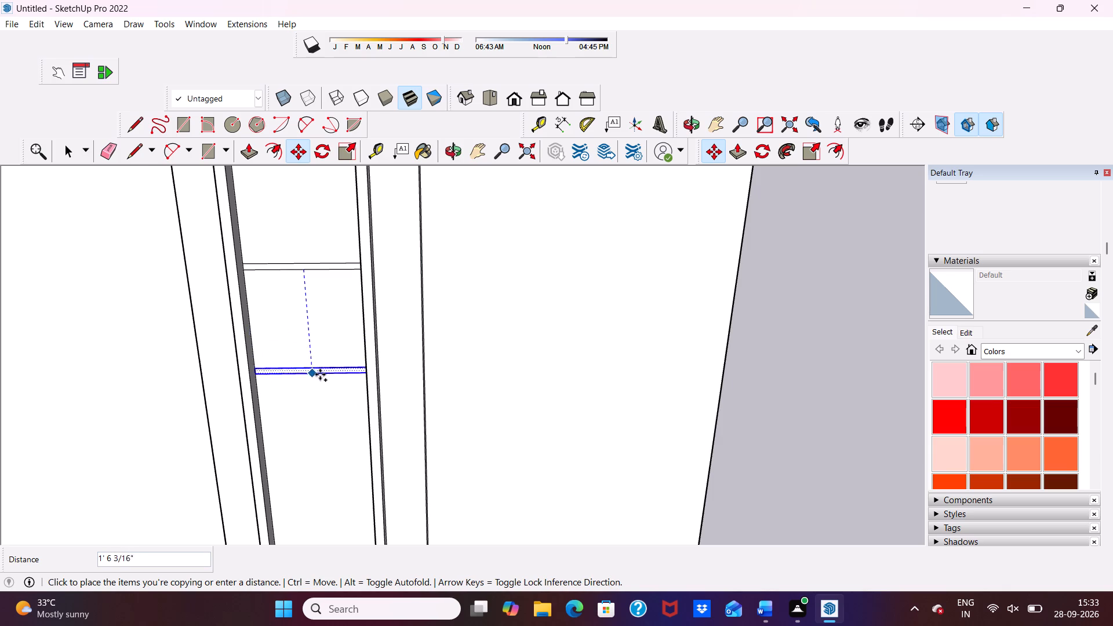
click(320, 375)
Copy the strip downward twice more within the border, at spacings of about 1' 11 11/16" and 1' 9 3/16", and clear the selection.
click(322, 376)
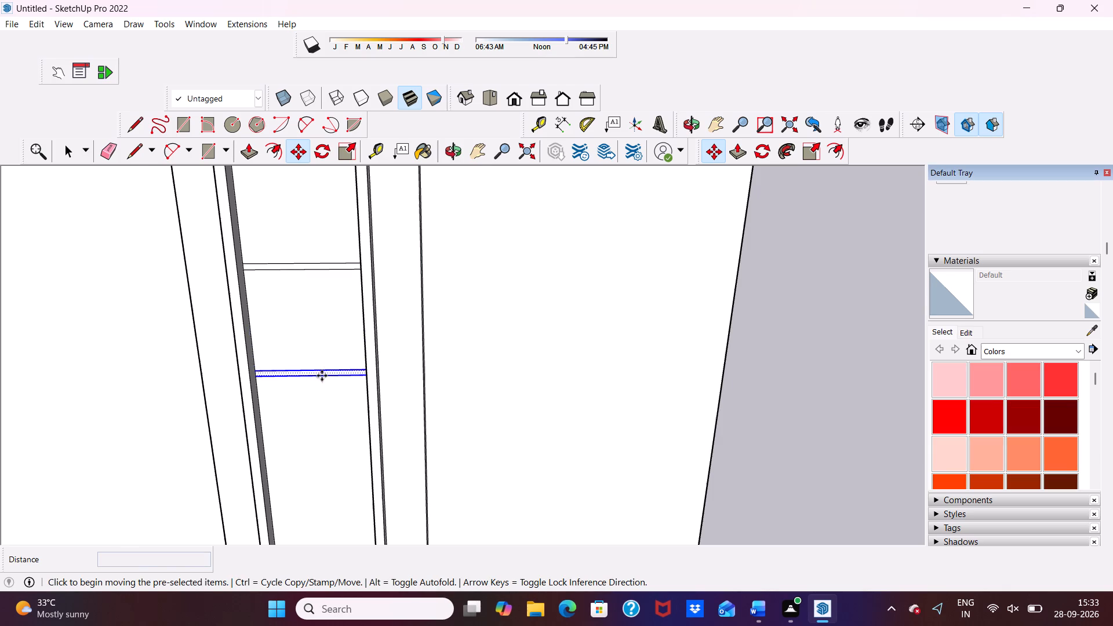
scroll(339, 414, down, 10)
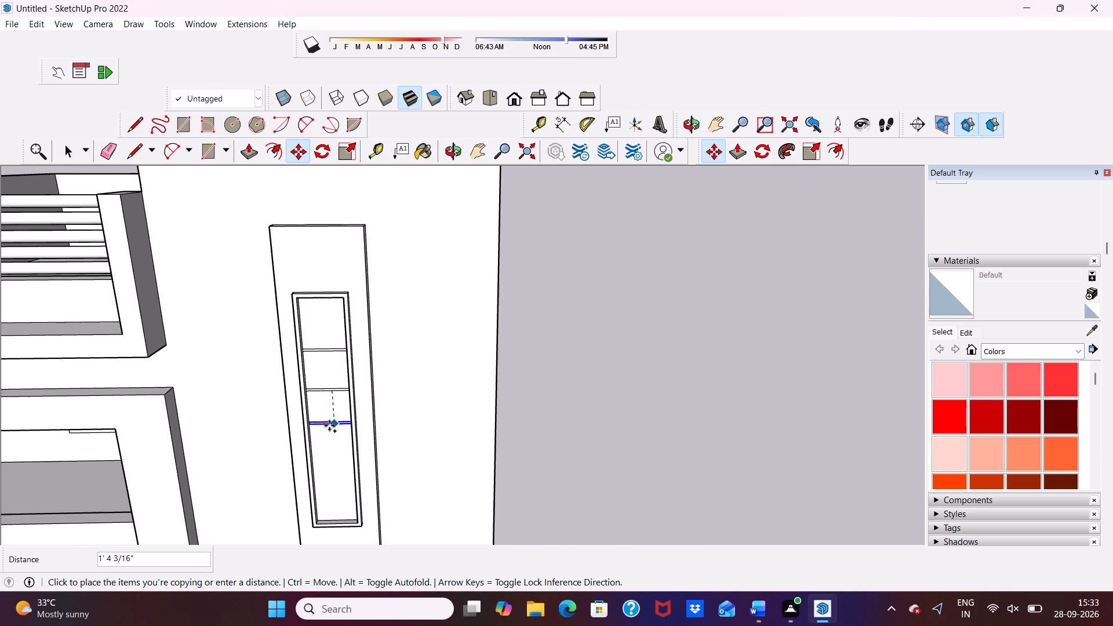
click(329, 439)
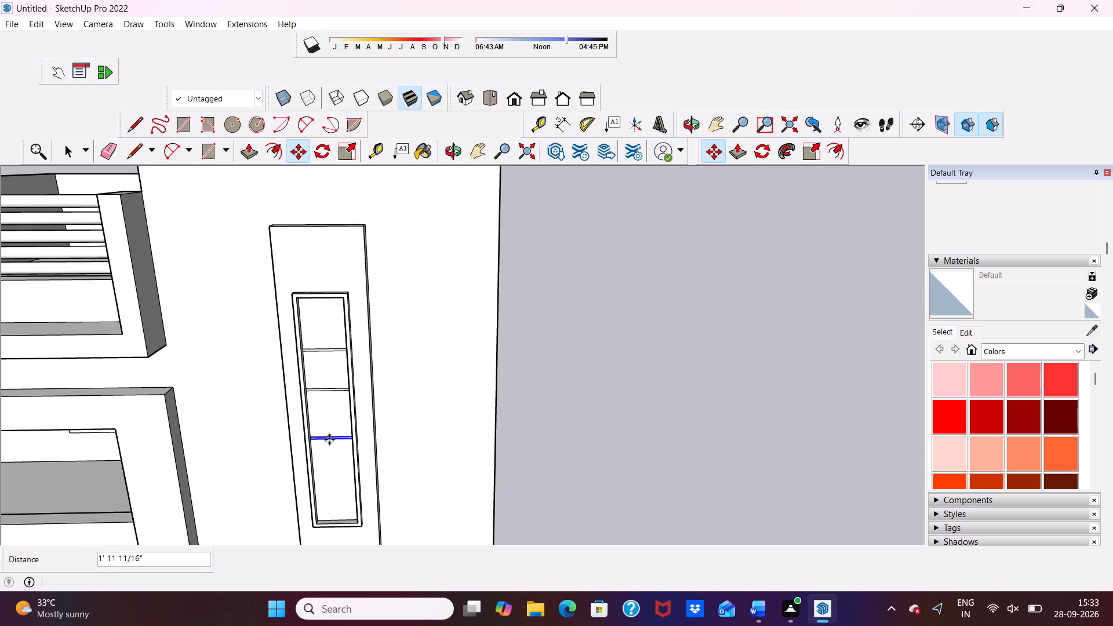
click(329, 439)
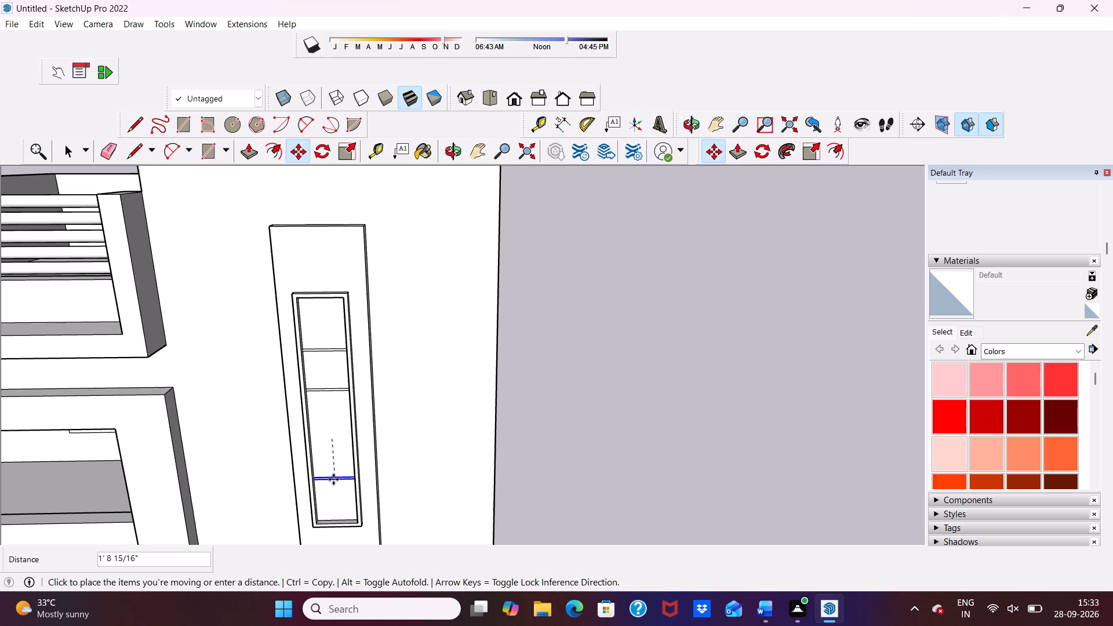
click(332, 480)
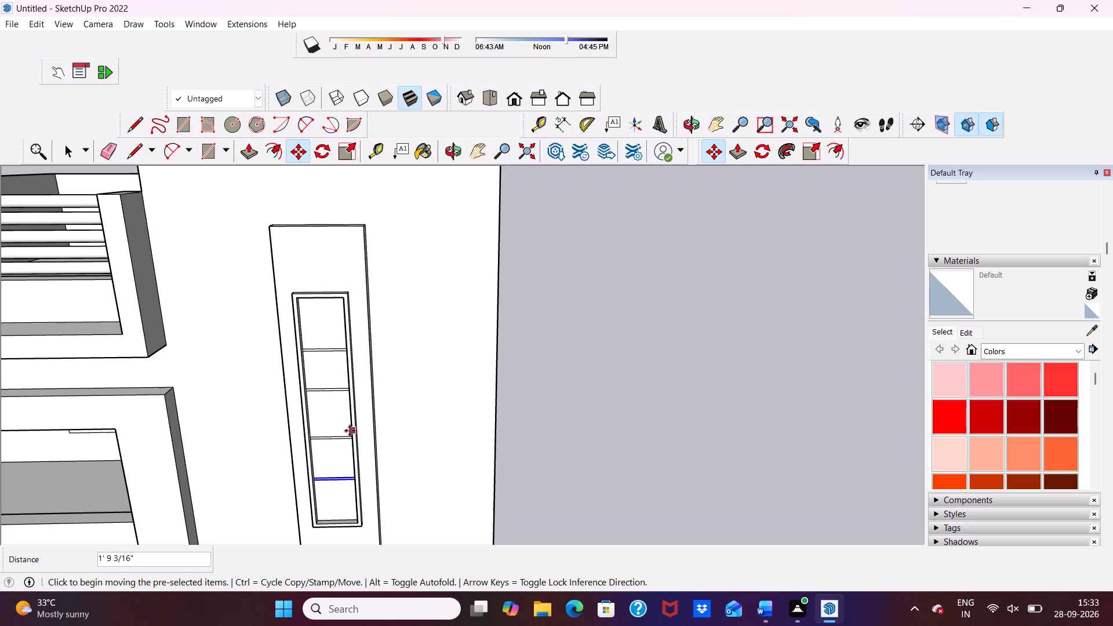
key(space)
scroll(412, 373, down, 8)
scroll(486, 299, up, 1)
scroll(485, 303, down, 1)
click(572, 267)
Extrude two of the thin horizontal strips inside the tall panel's border outward by 3" to form crossbars.
scroll(419, 449, up, 8)
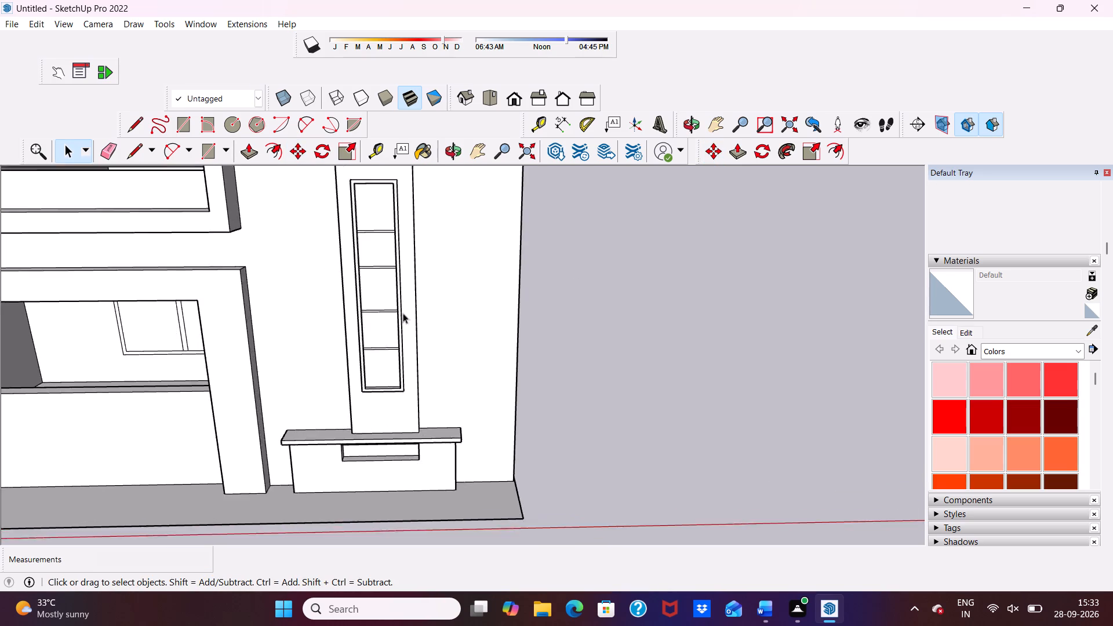
scroll(403, 313, up, 5)
scroll(399, 300, down, 2)
middle_drag(399, 300, 307, 333)
scroll(329, 206, up, 3)
scroll(330, 213, down, 7)
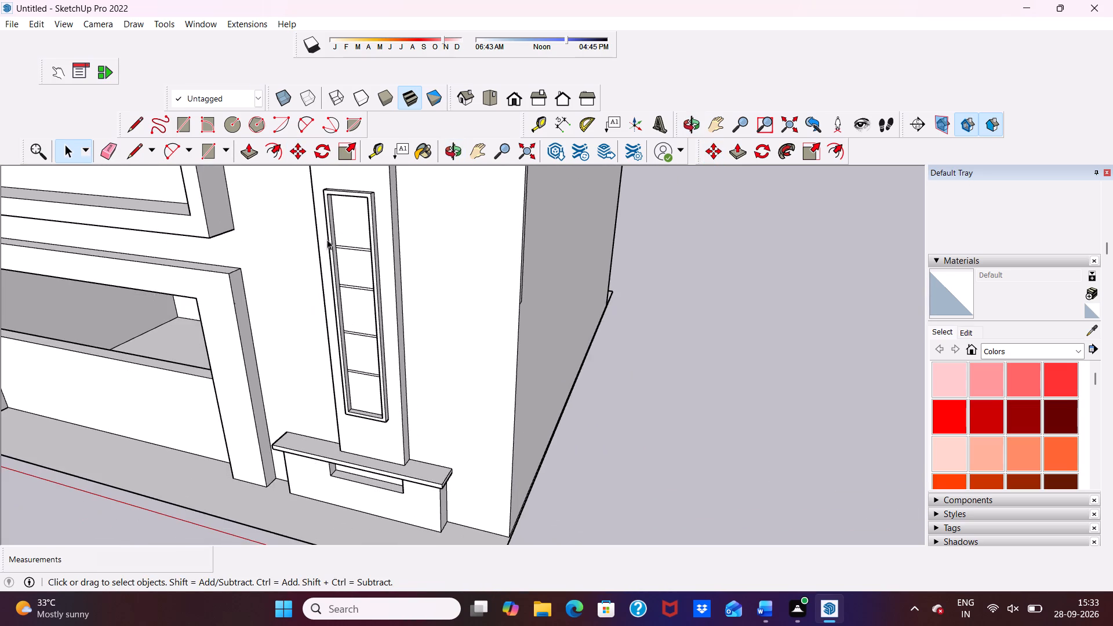
middle_drag(325, 214, 384, 137)
scroll(368, 155, up, 11)
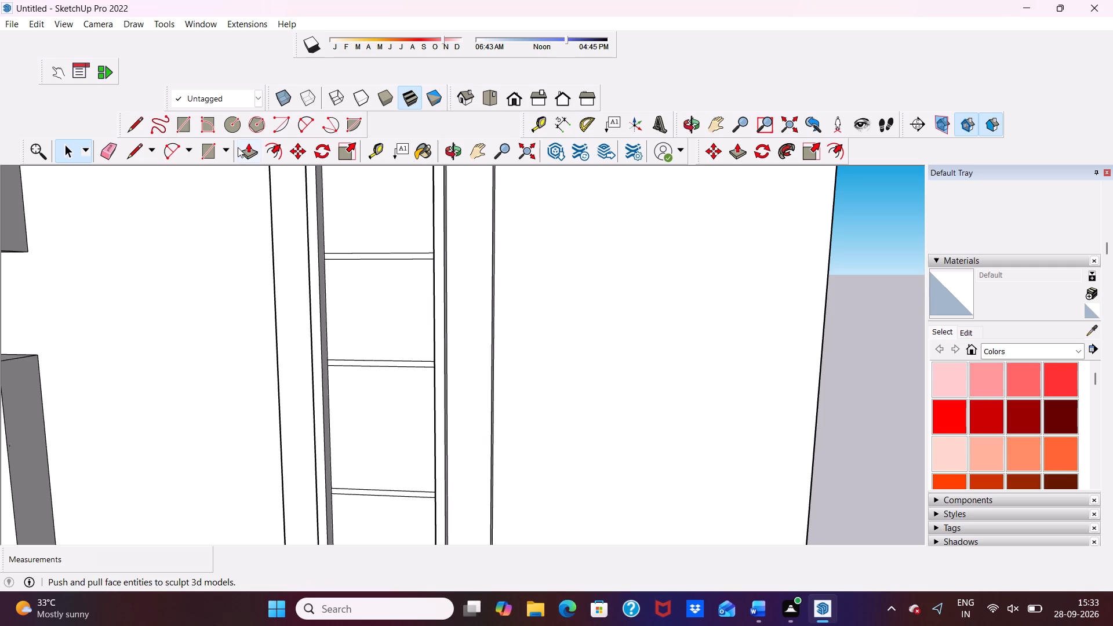
click(243, 143)
scroll(412, 253, up, 5)
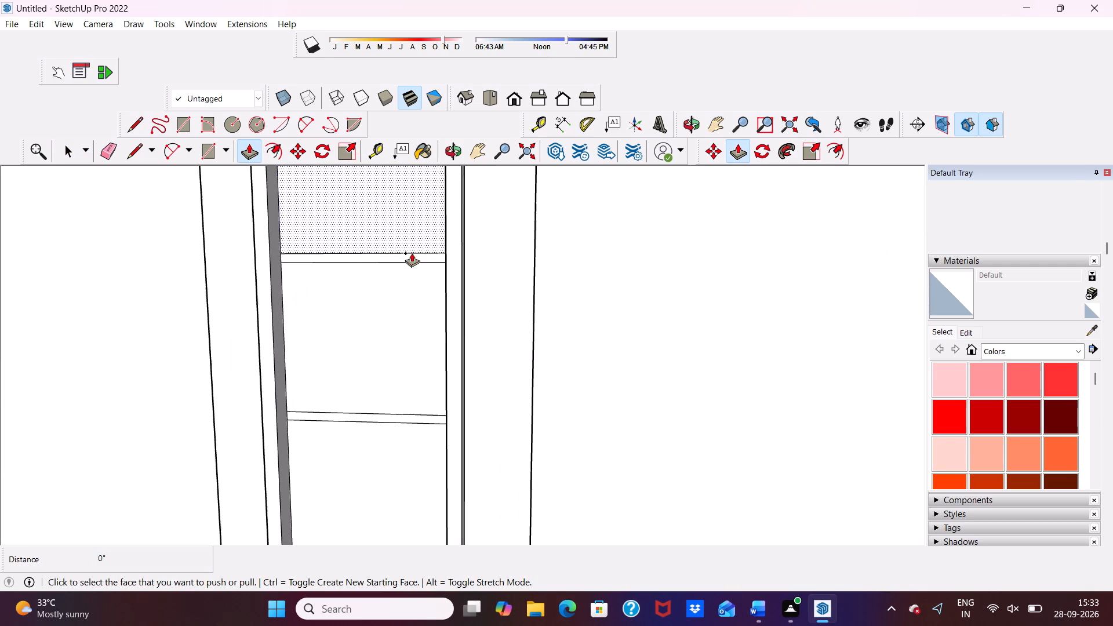
click(411, 256)
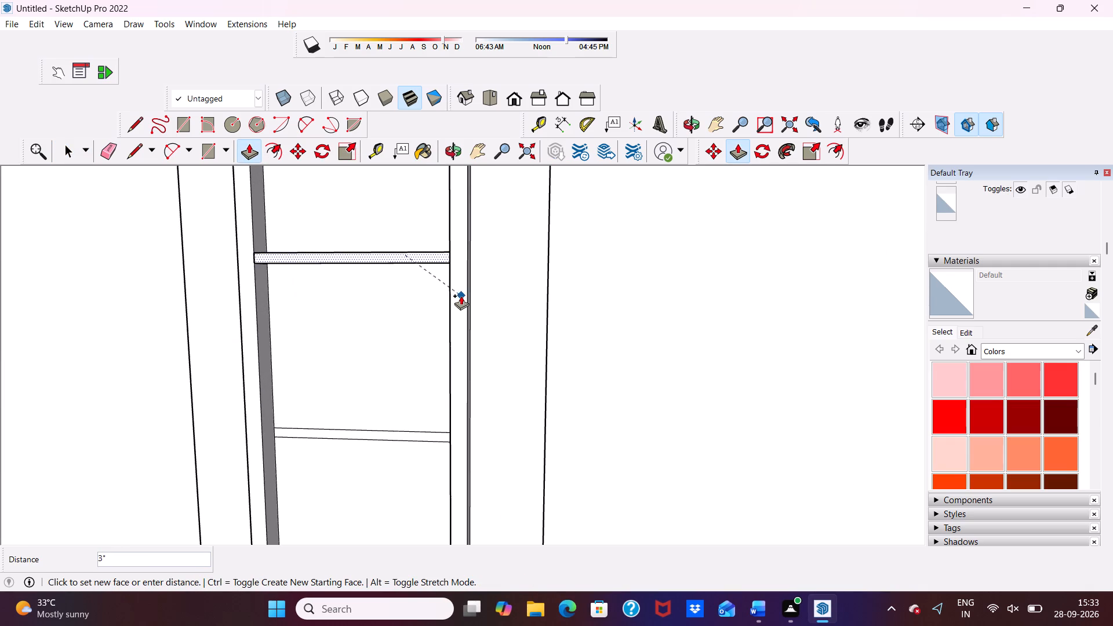
click(461, 296)
middle_drag(303, 430, 322, 350)
scroll(310, 414, up, 4)
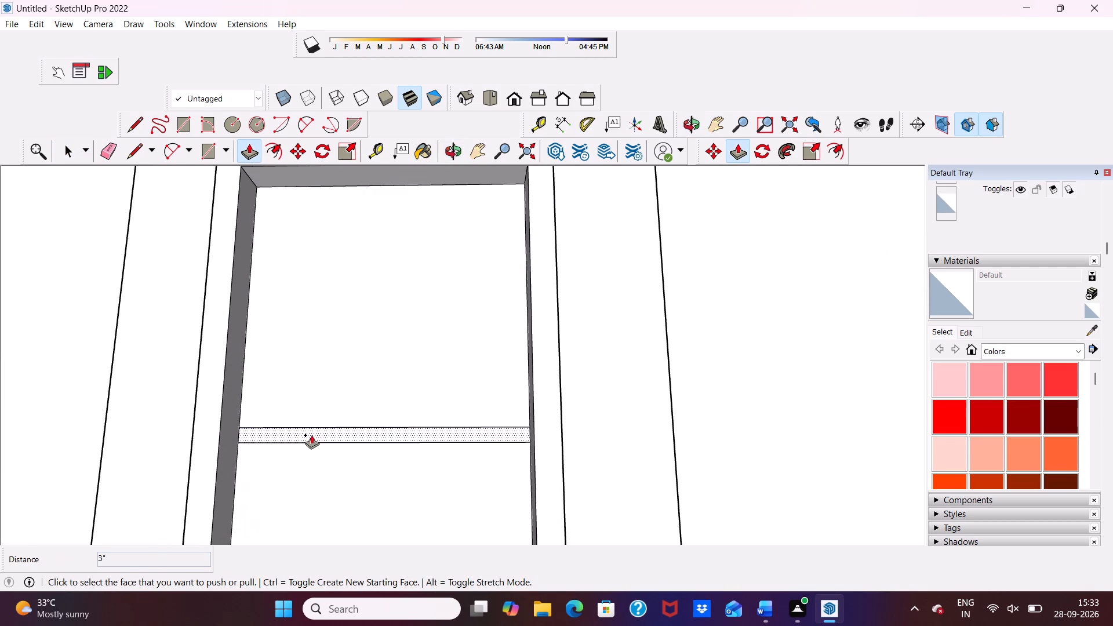
click(310, 432)
click(203, 472)
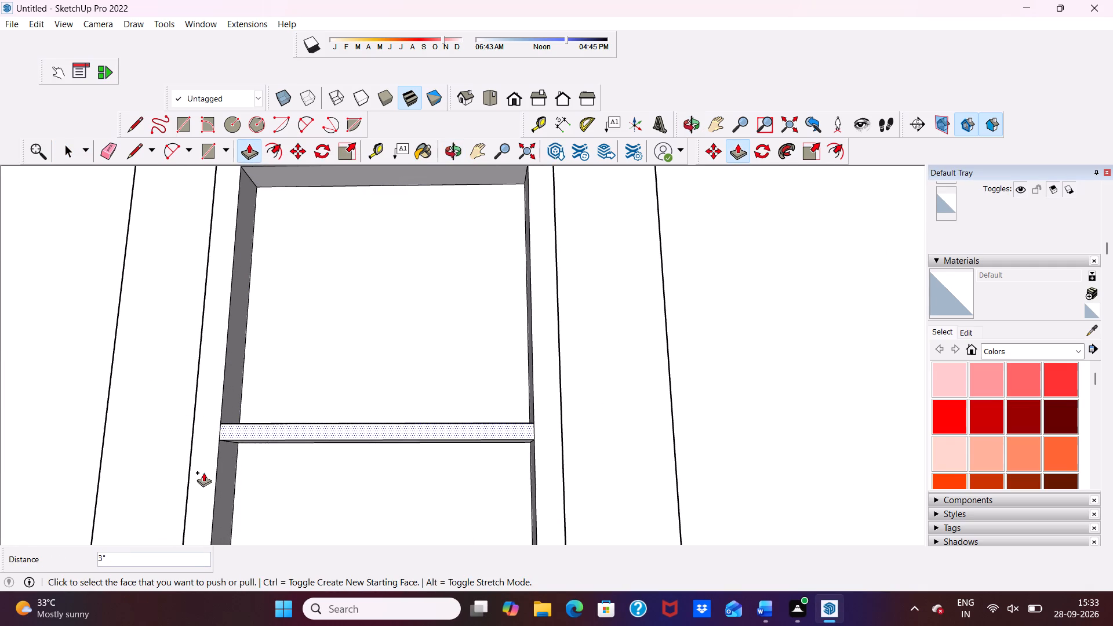
Extrude the remaining two thin strips inside the border outward by 3", including the lowest one.
scroll(302, 358, down, 19)
scroll(380, 488, up, 15)
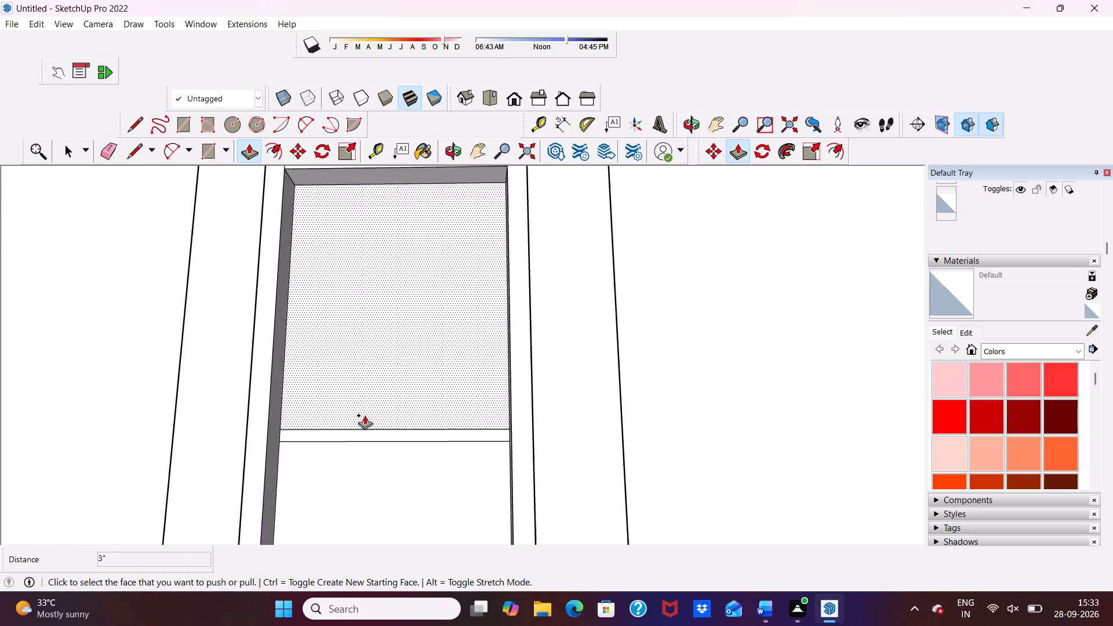
scroll(365, 415, up, 4)
click(346, 437)
scroll(160, 443, down, 7)
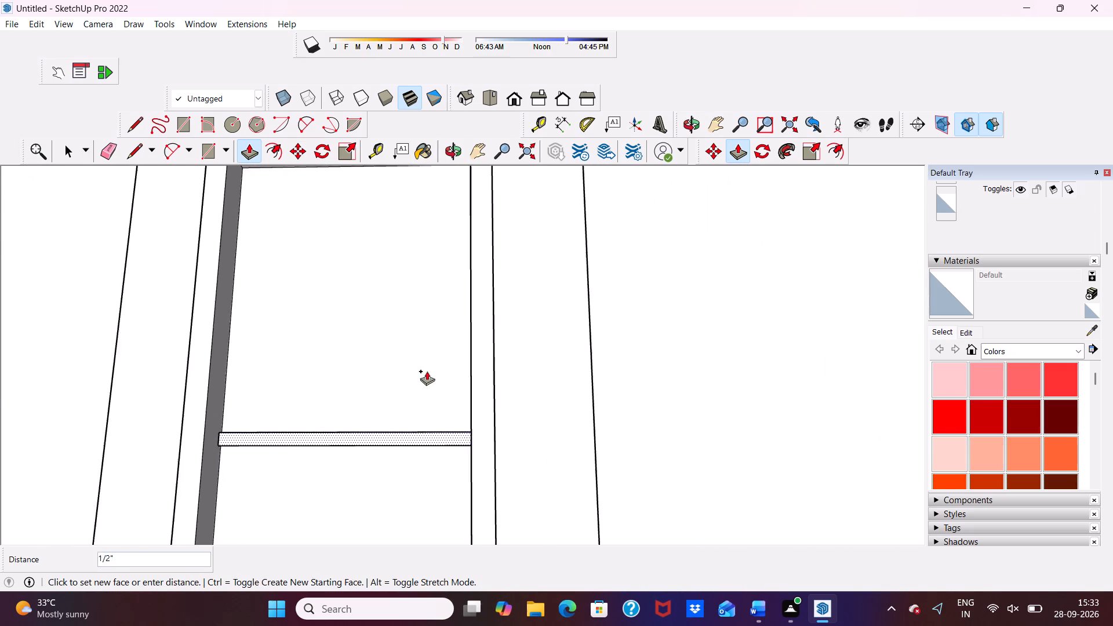
scroll(427, 371, down, 4)
click(470, 407)
scroll(434, 332, down, 13)
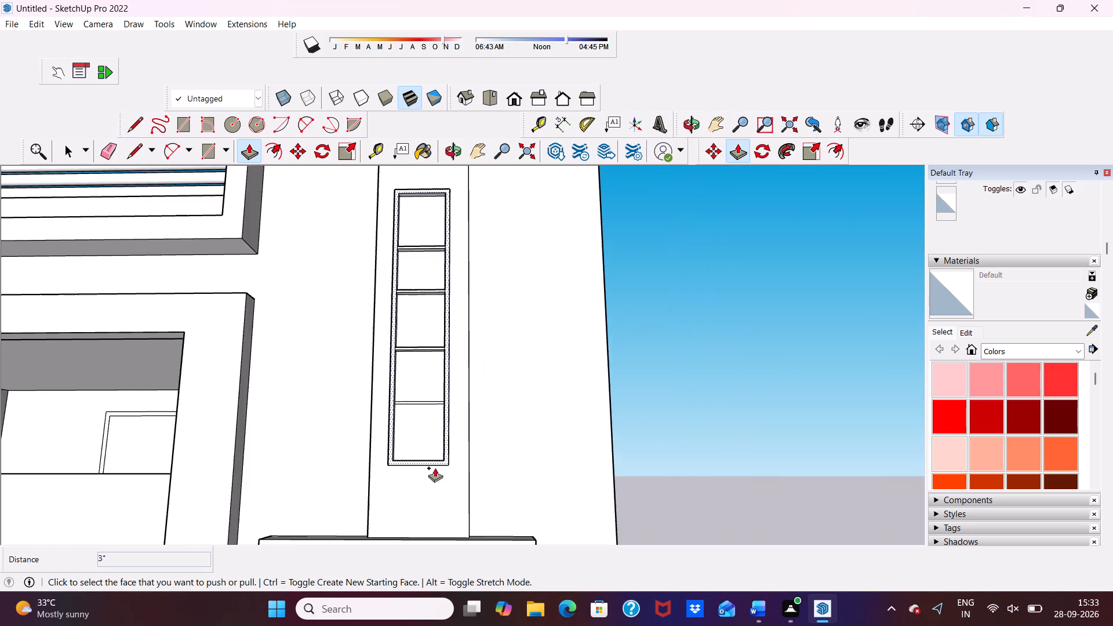
scroll(434, 477, up, 12)
scroll(414, 320, up, 6)
click(437, 295)
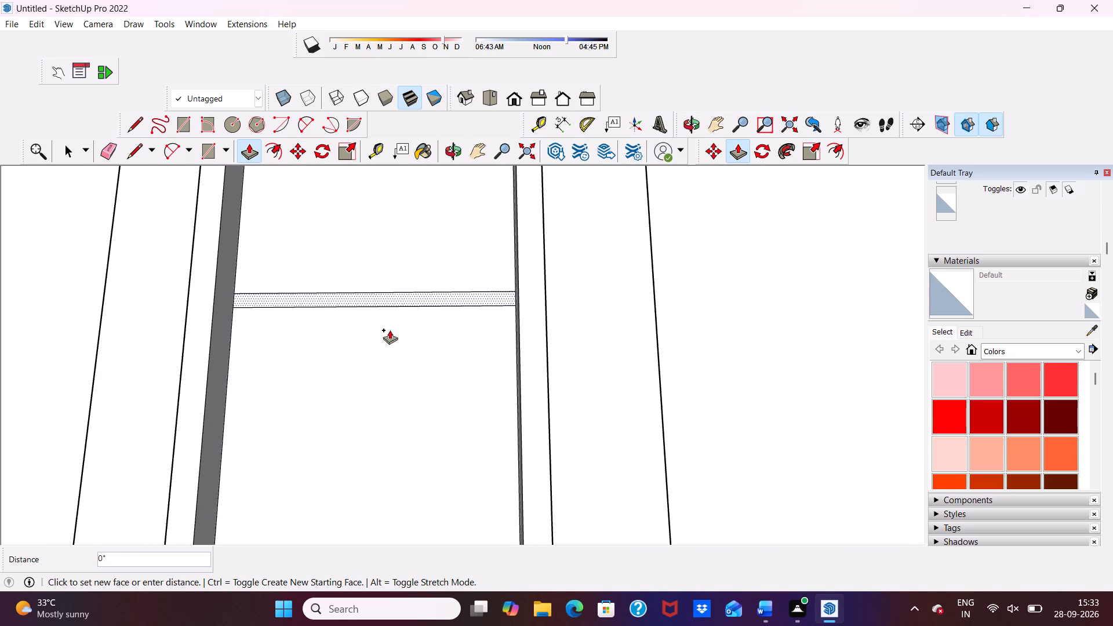
click(190, 378)
scroll(269, 330, down, 5)
key(space)
Examine the tall panel's border and crossbars against the rest of the front facade.
scroll(440, 297, down, 7)
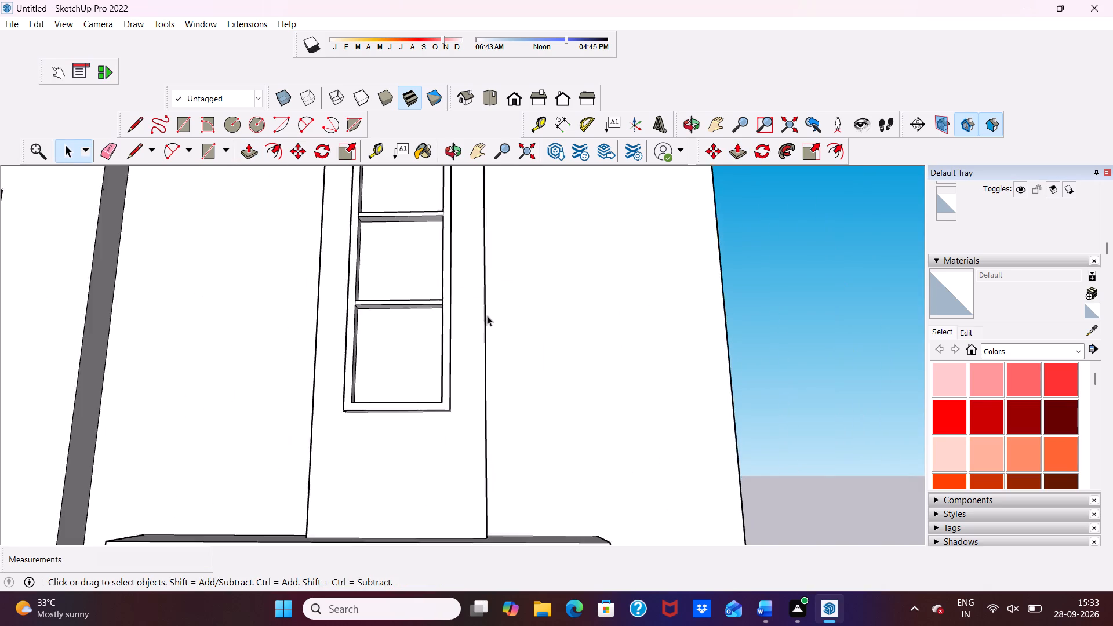
scroll(487, 315, down, 7)
middle_drag(479, 312, 477, 517)
scroll(383, 294, down, 3)
middle_drag(390, 318, 403, 178)
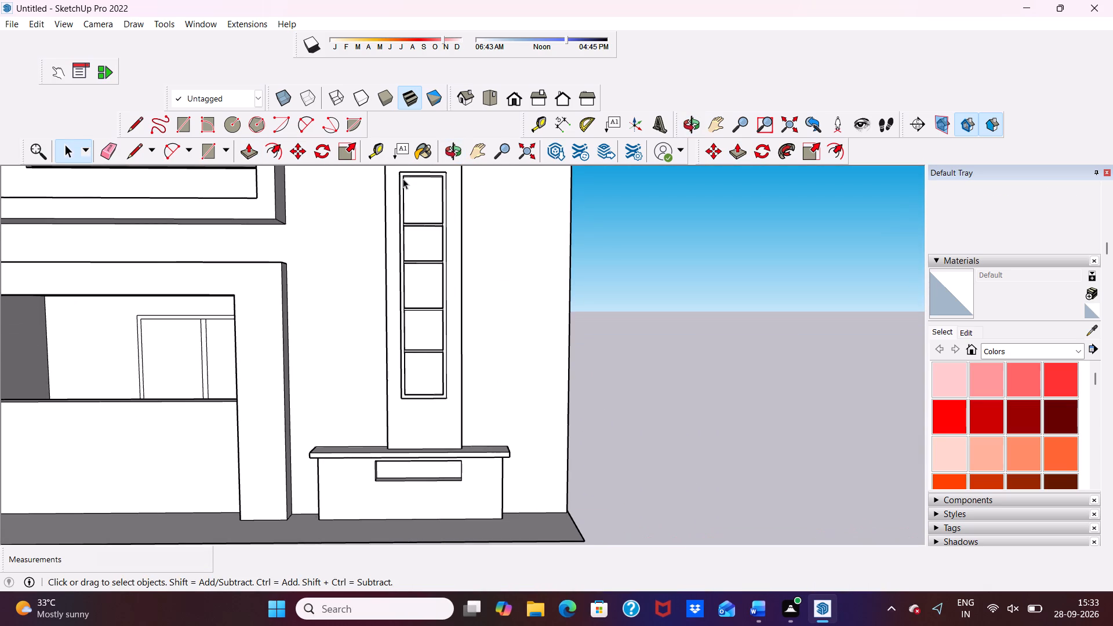
scroll(403, 179, down, 6)
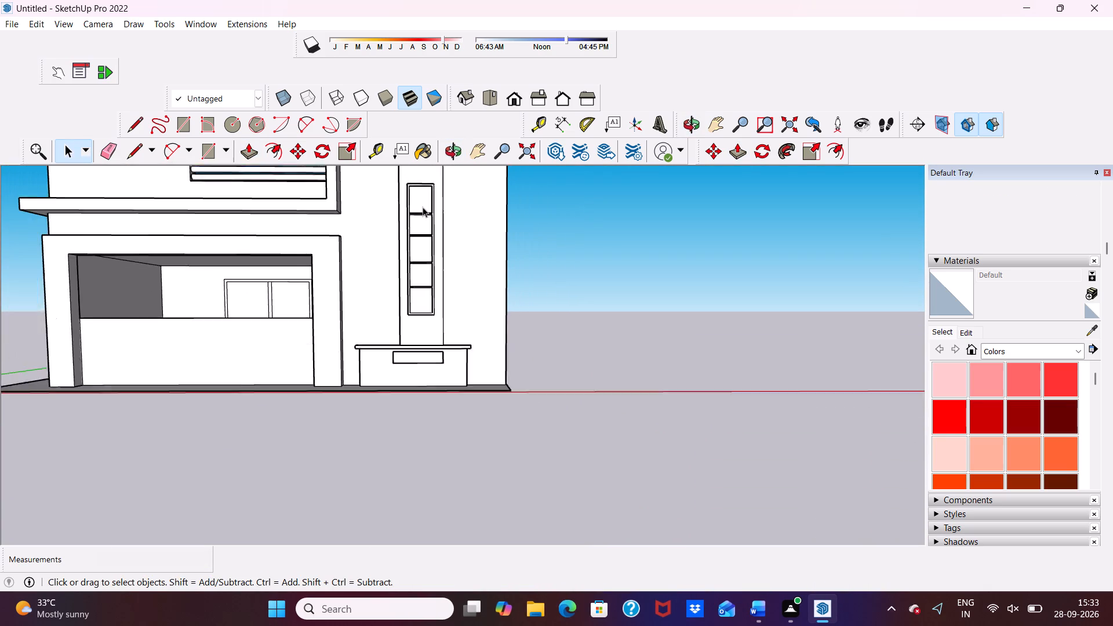
scroll(423, 207, down, 1)
scroll(406, 185, up, 9)
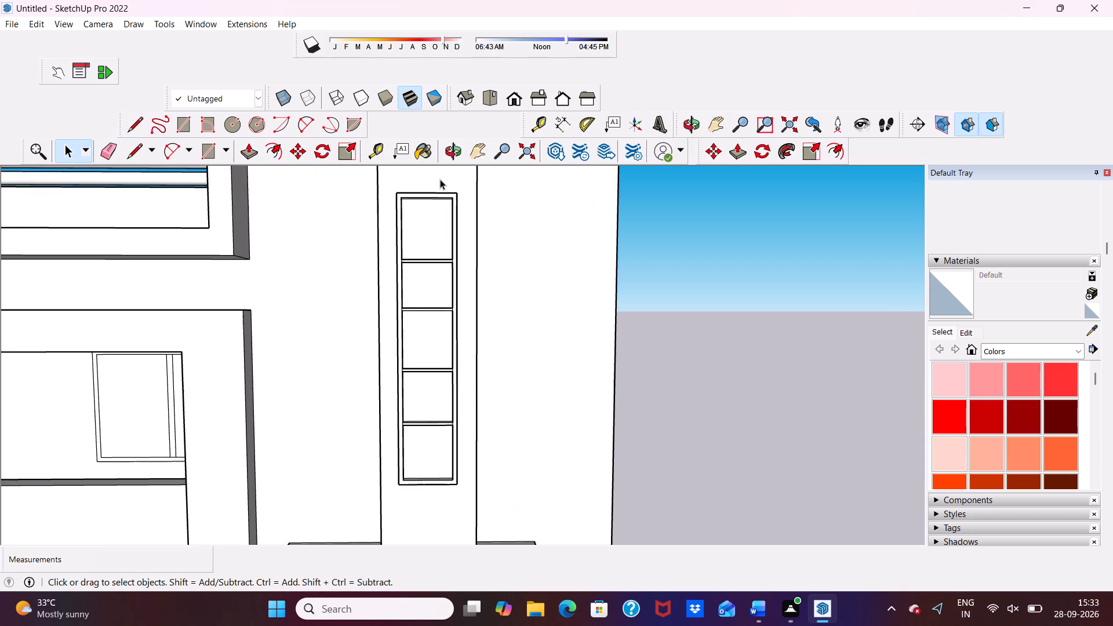
middle_drag(440, 179, 413, 158)
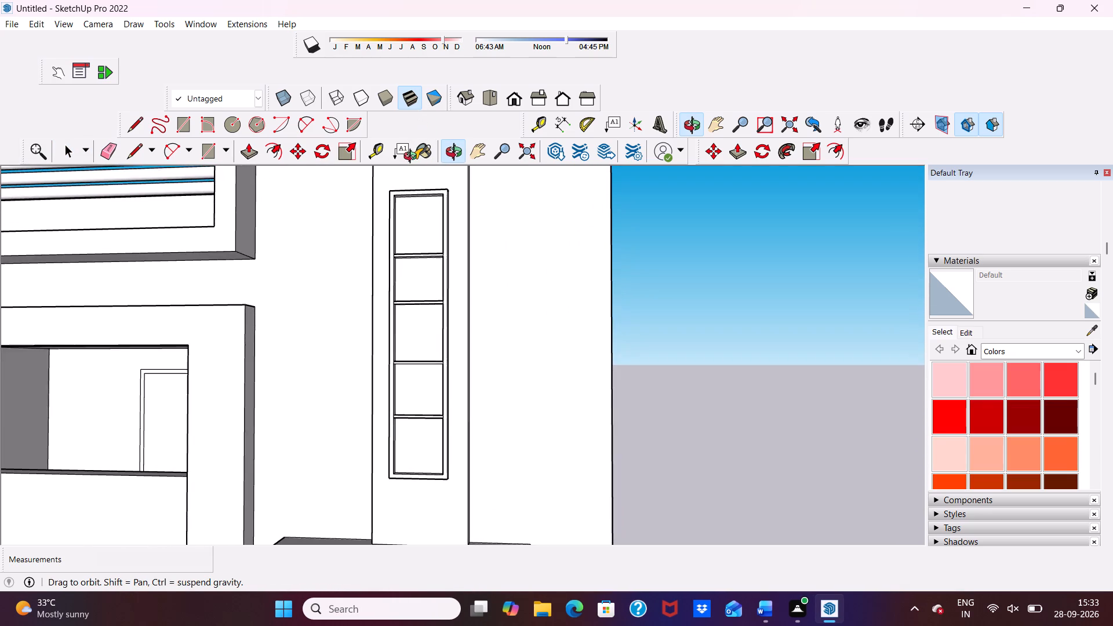
middle_drag(413, 158, 410, 152)
scroll(438, 236, up, 5)
scroll(492, 227, down, 7)
Draw a rectangle about 6 7/16" by 4 7/16" on the low block's cap, at the foot of the tall panel's outer side.
middle_drag(496, 286, 374, 309)
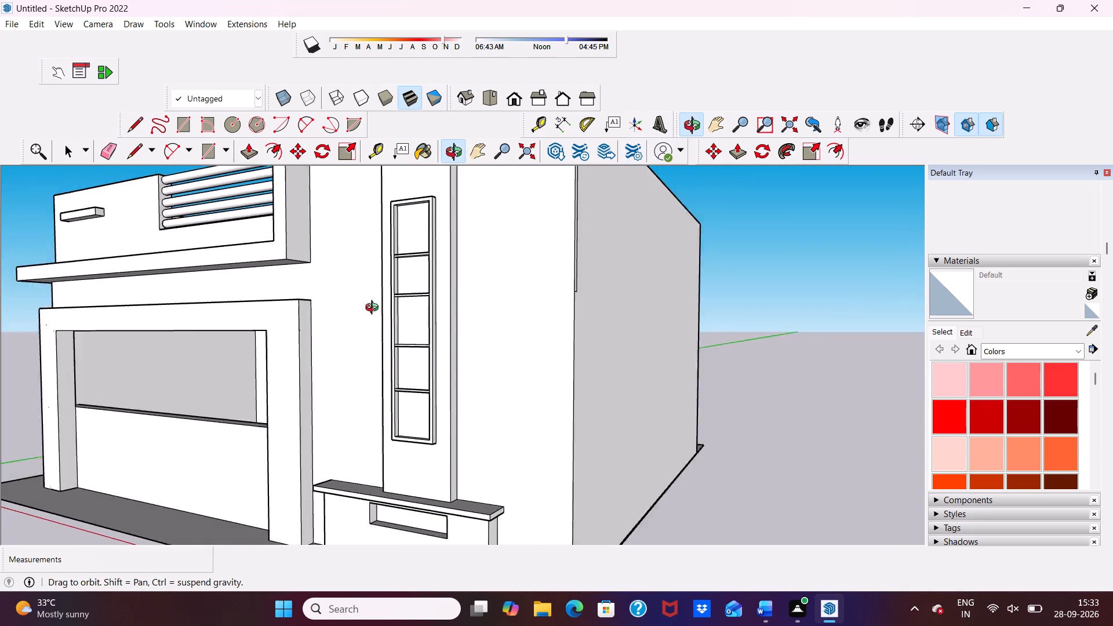
middle_drag(374, 309, 368, 310)
middle_drag(368, 311, 368, 321)
scroll(436, 505, up, 5)
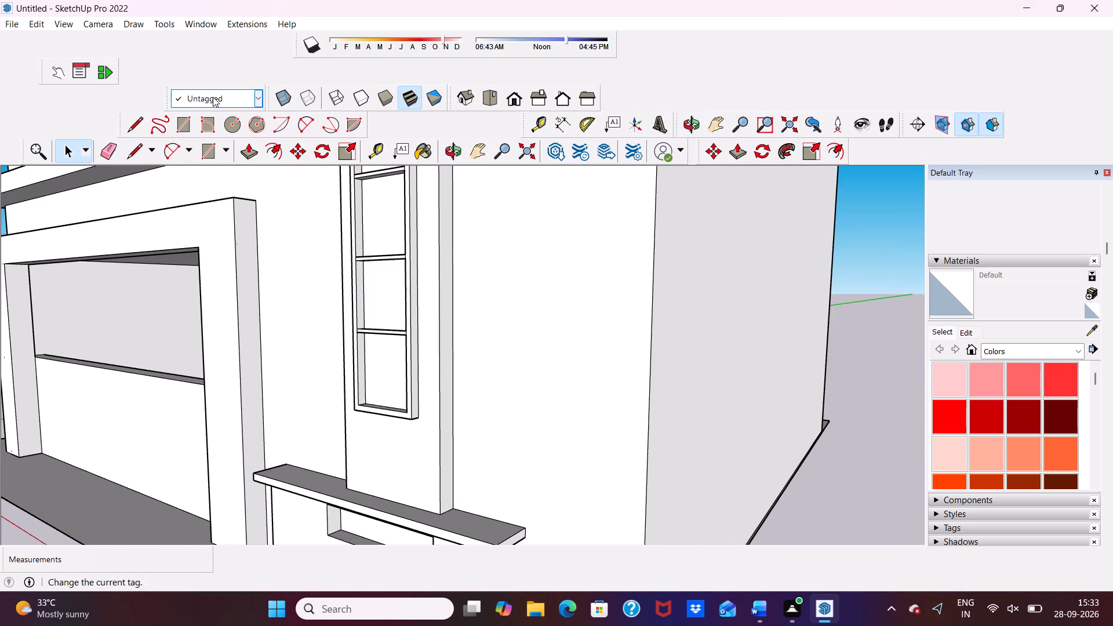
click(177, 117)
scroll(237, 181, down, 6)
scroll(432, 386, up, 6)
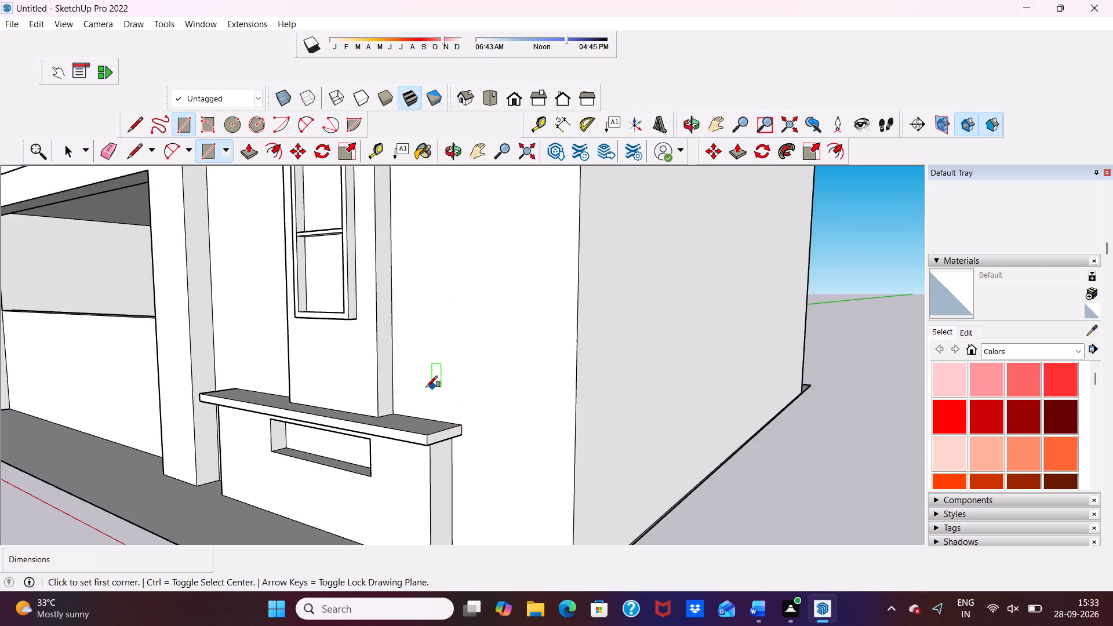
scroll(410, 399, up, 6)
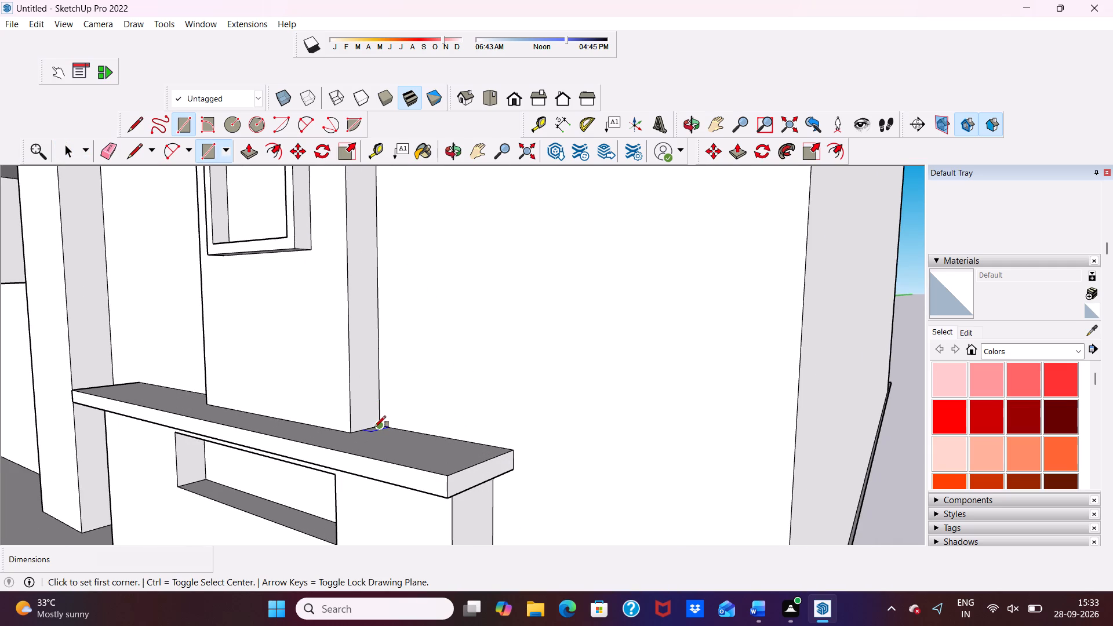
click(379, 427)
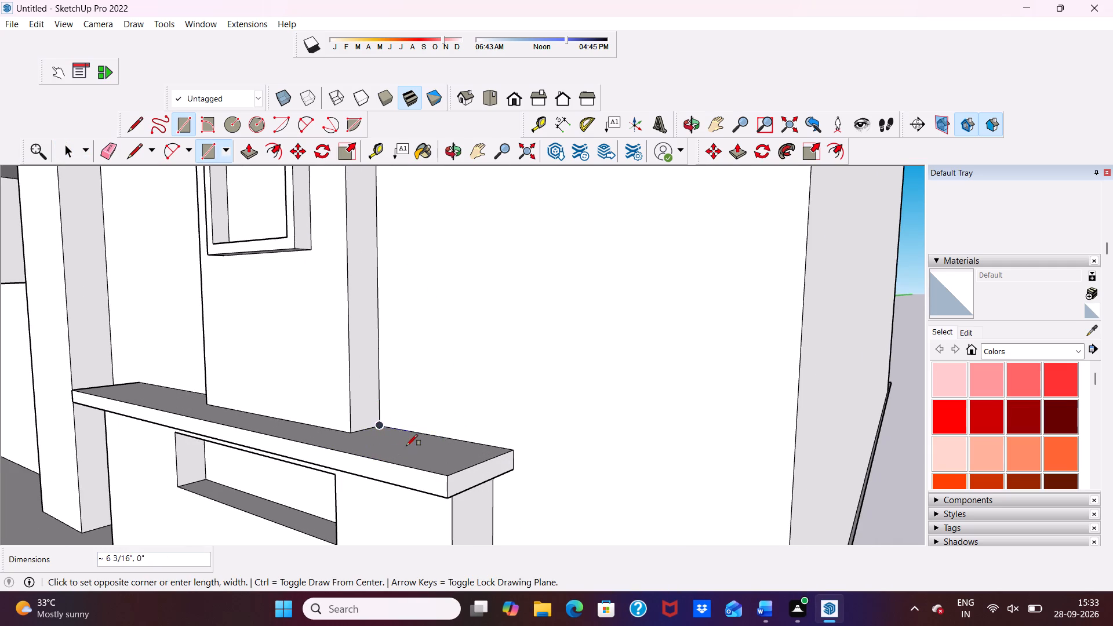
scroll(393, 441, up, 4)
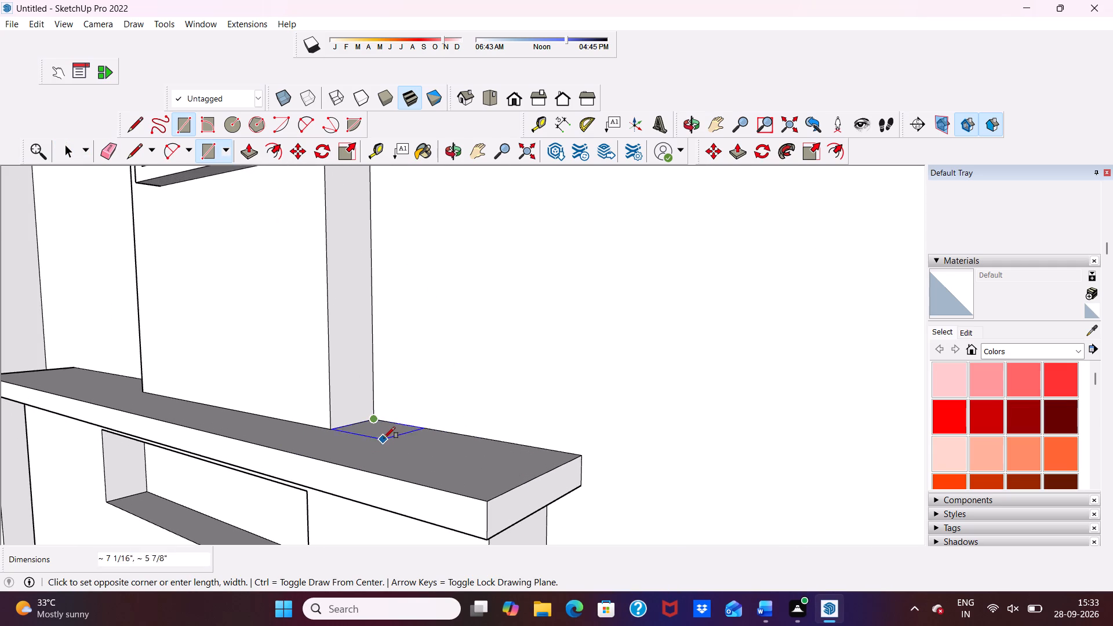
scroll(369, 441, up, 4)
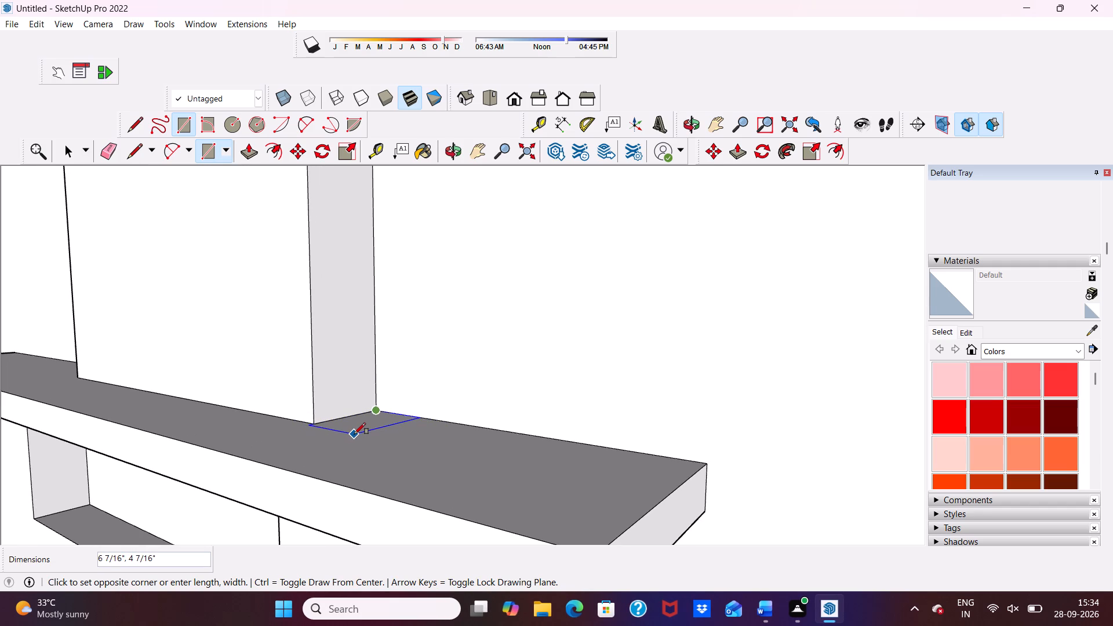
click(355, 432)
scroll(404, 368, down, 4)
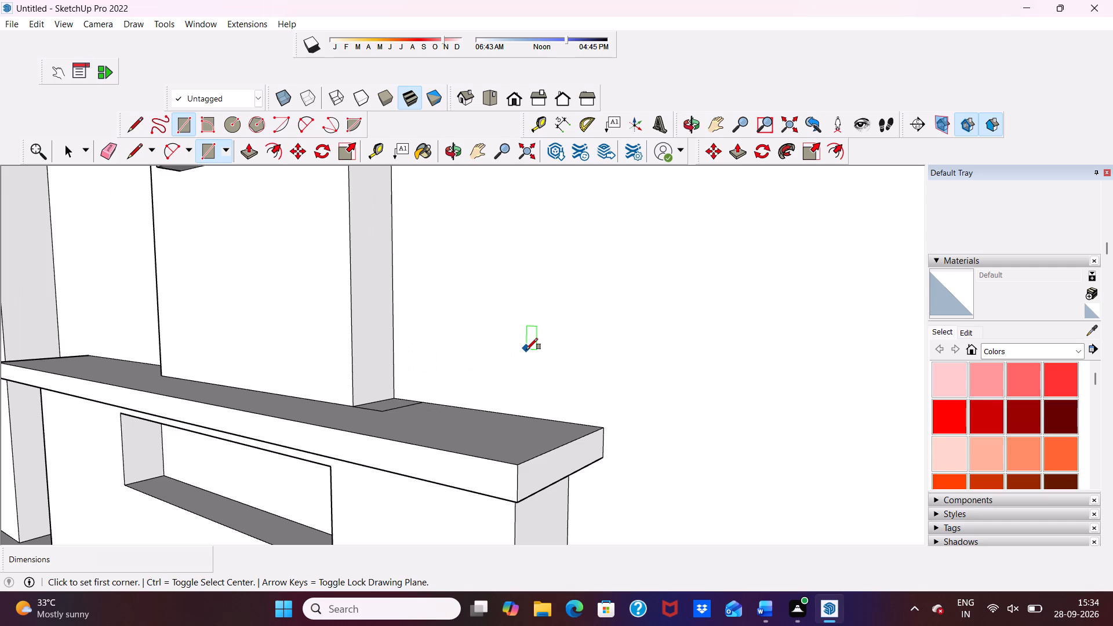
key(space)
Extrude the small rectangle on the cap upward about 14' 11 1/2" into a post rising above the tall panel.
scroll(394, 386, up, 3)
scroll(393, 398, down, 1)
middle_drag(393, 398, 376, 484)
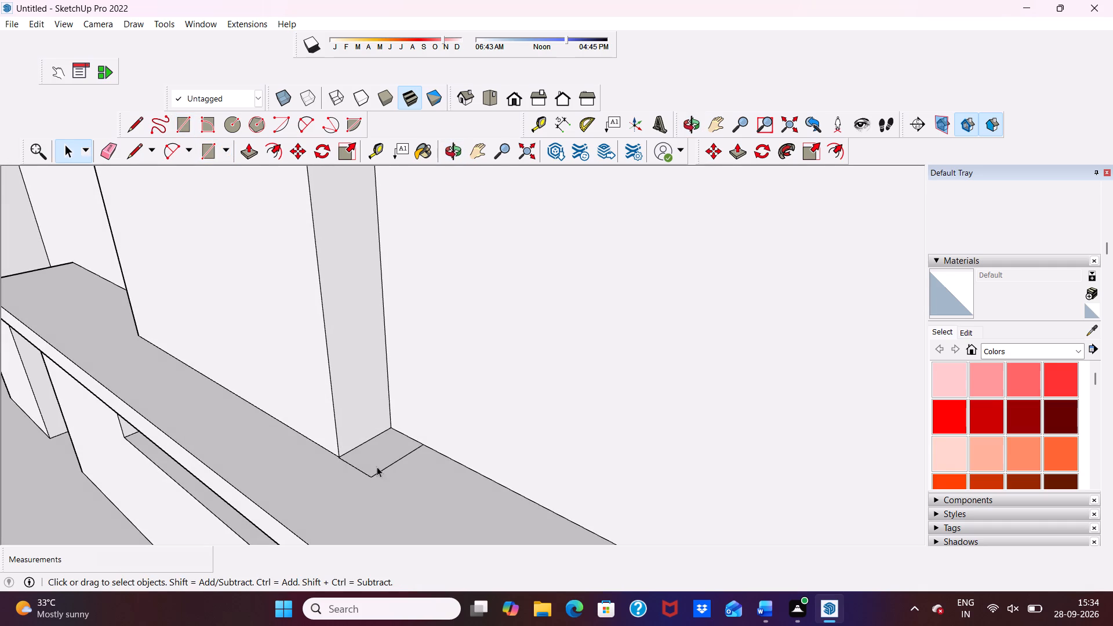
click(380, 456)
click(245, 145)
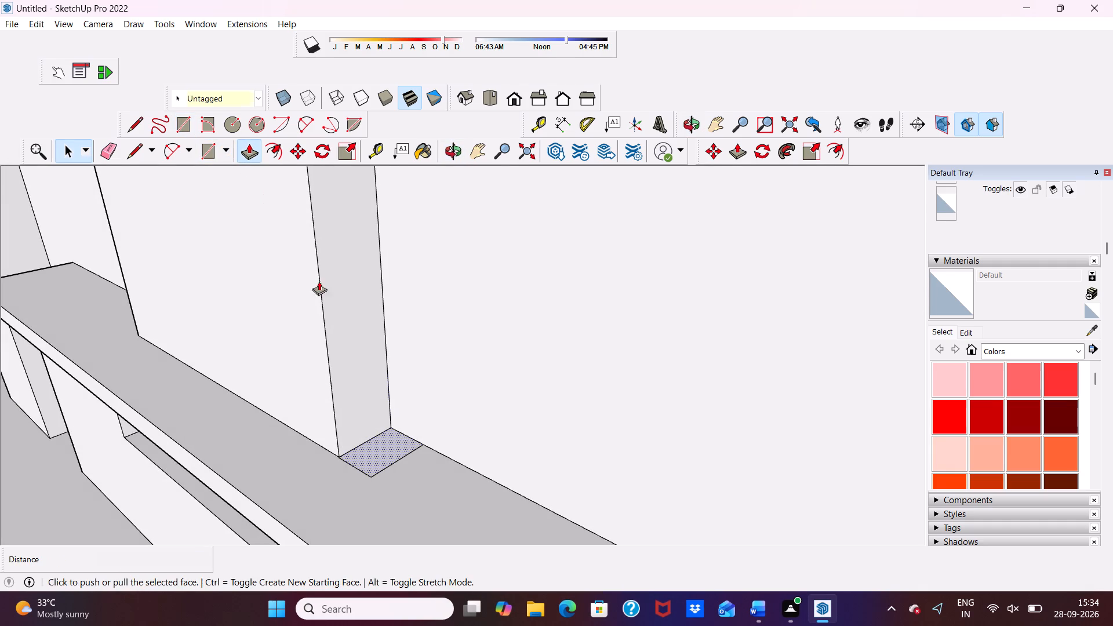
click(384, 434)
scroll(401, 395, down, 4)
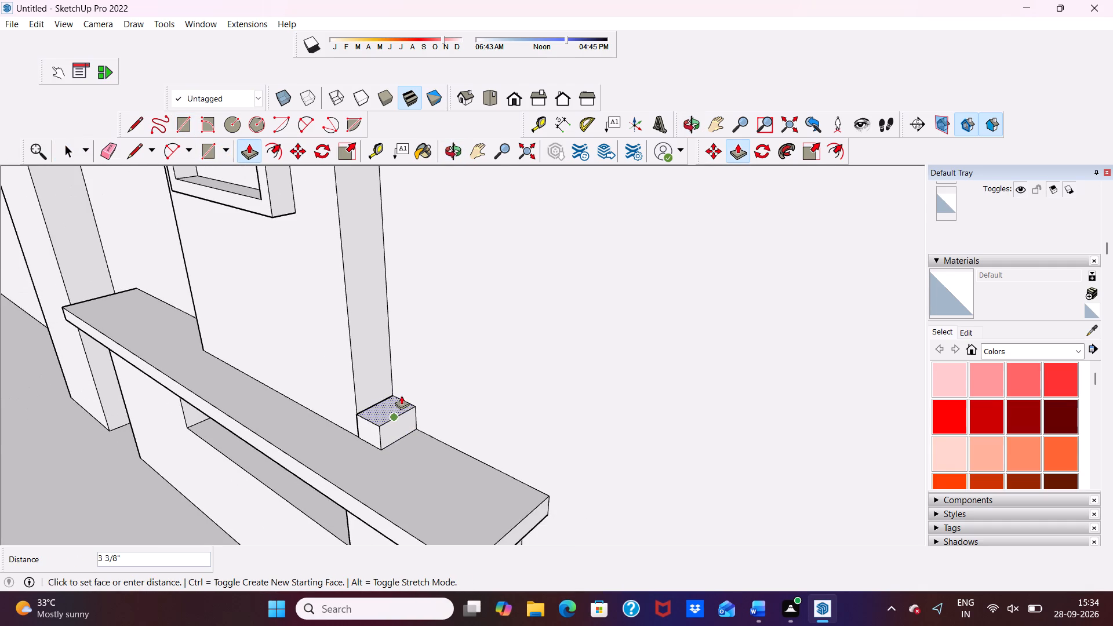
scroll(401, 395, down, 20)
scroll(401, 395, down, 8)
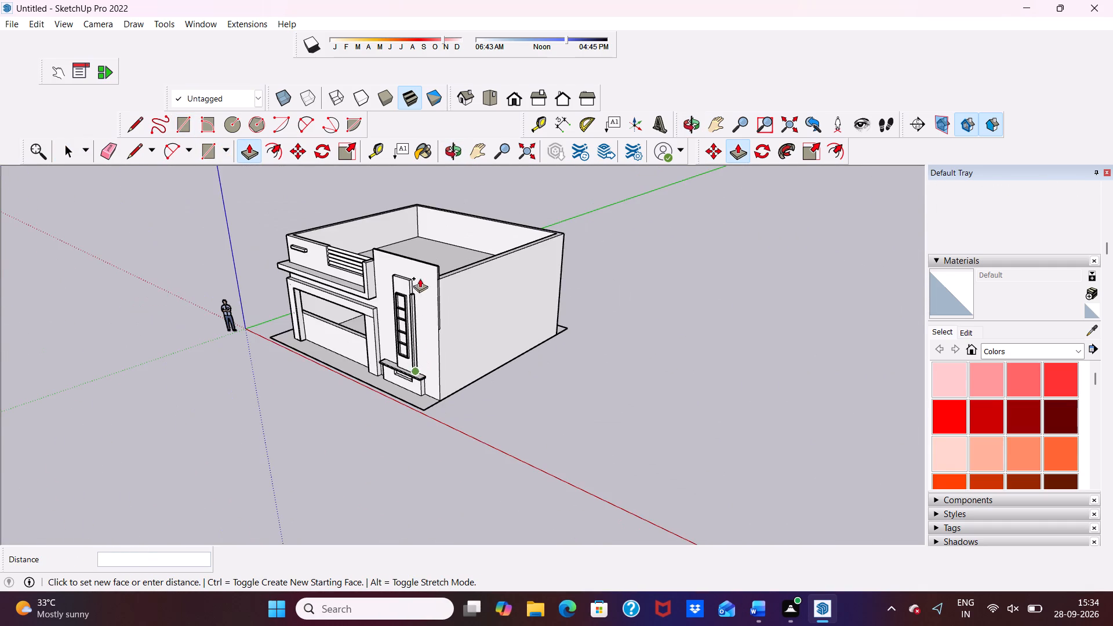
scroll(419, 252, up, 5)
scroll(416, 311, up, 6)
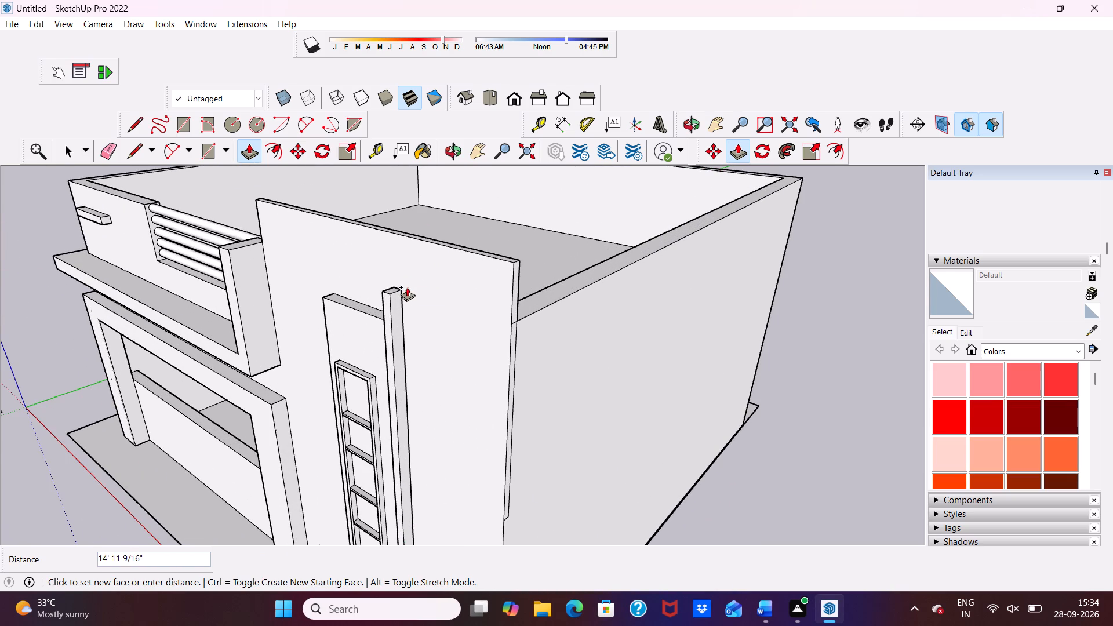
scroll(407, 291, up, 3)
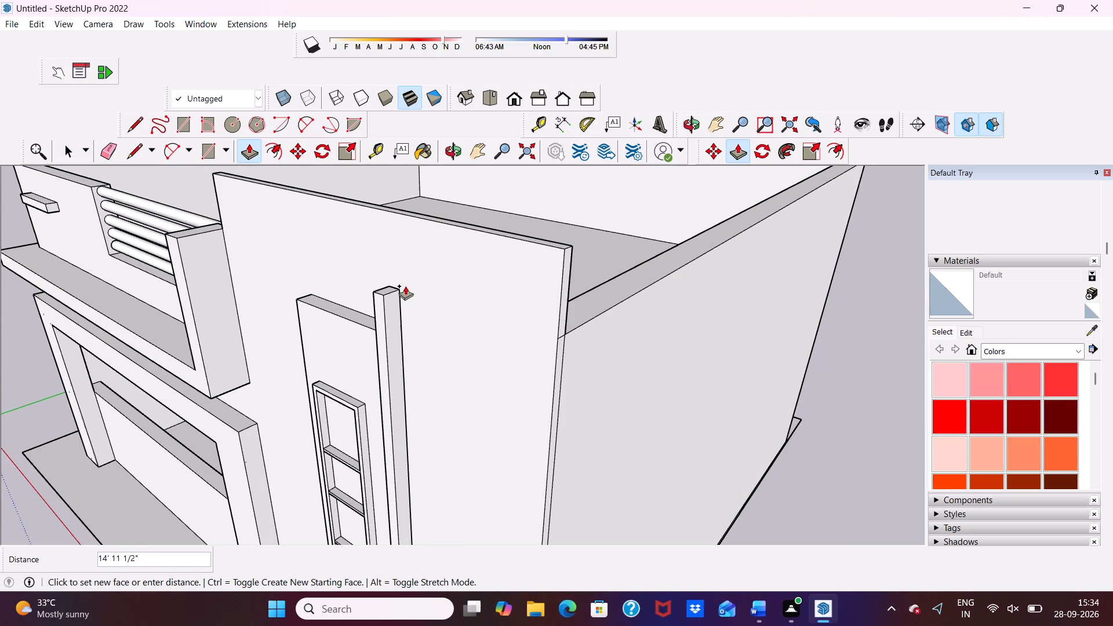
click(401, 296)
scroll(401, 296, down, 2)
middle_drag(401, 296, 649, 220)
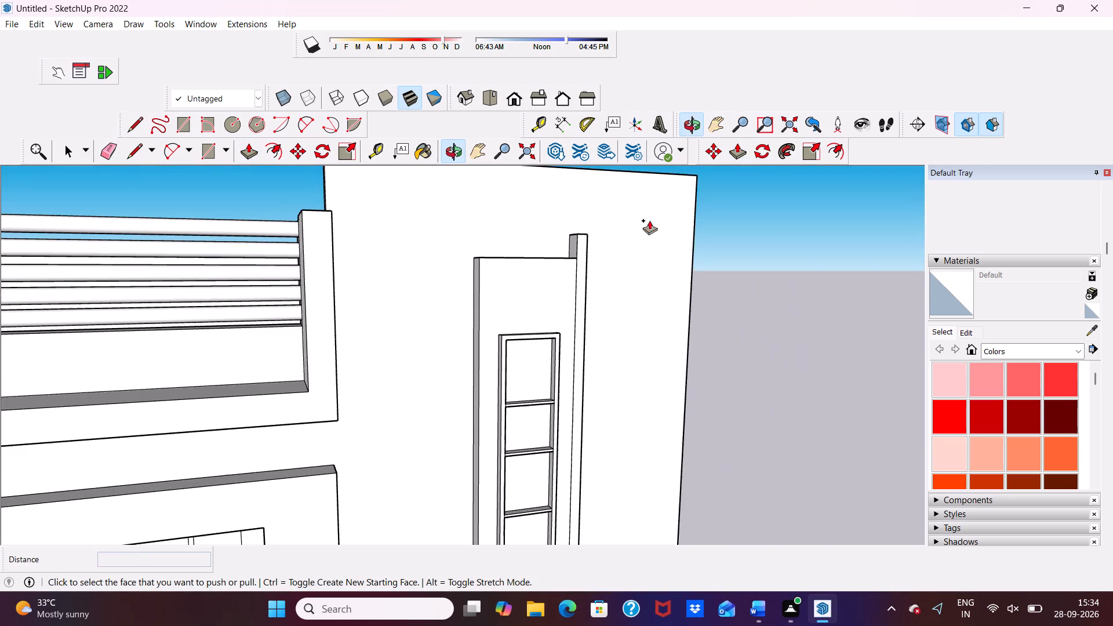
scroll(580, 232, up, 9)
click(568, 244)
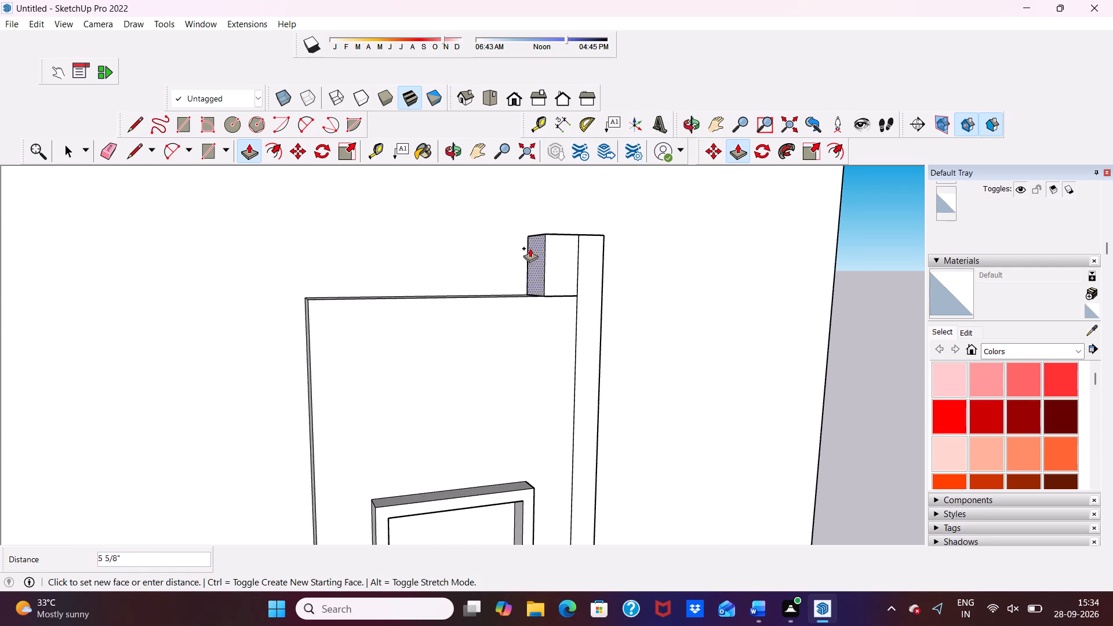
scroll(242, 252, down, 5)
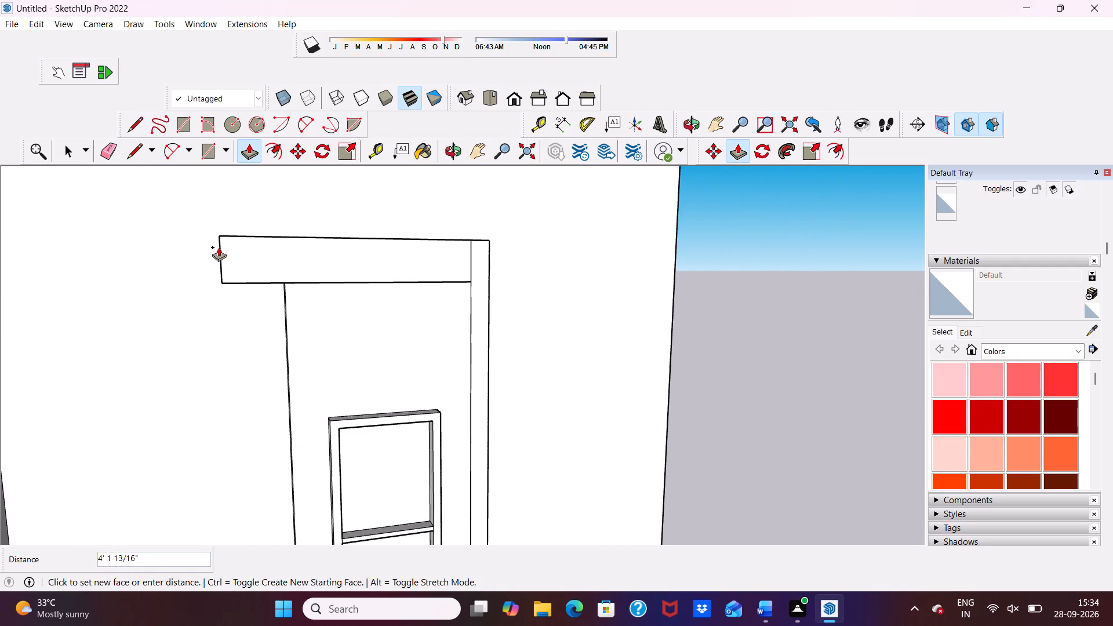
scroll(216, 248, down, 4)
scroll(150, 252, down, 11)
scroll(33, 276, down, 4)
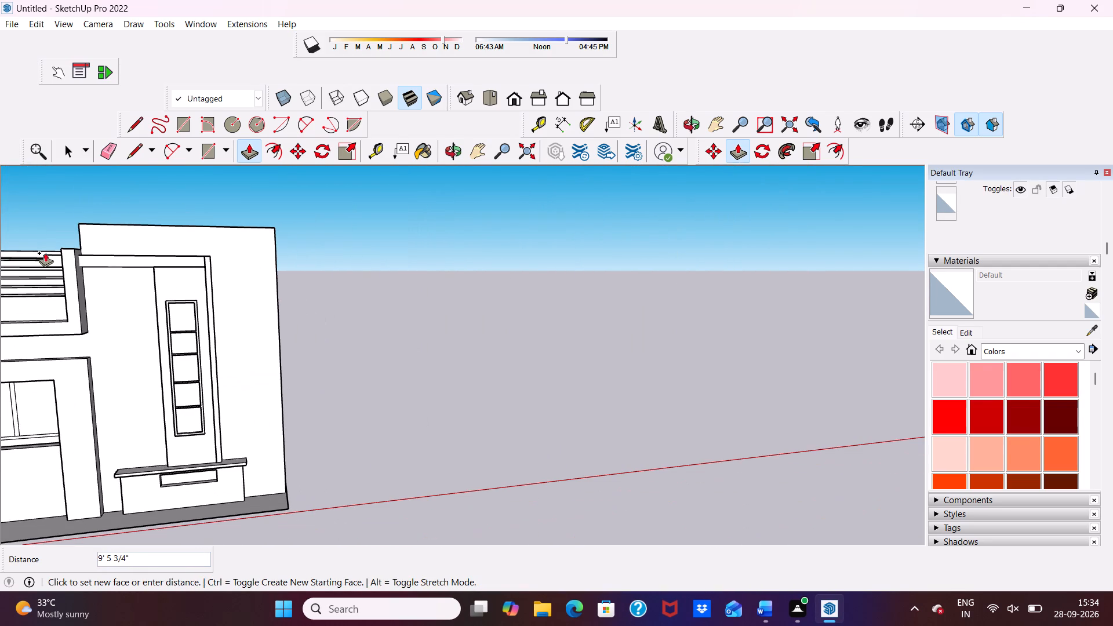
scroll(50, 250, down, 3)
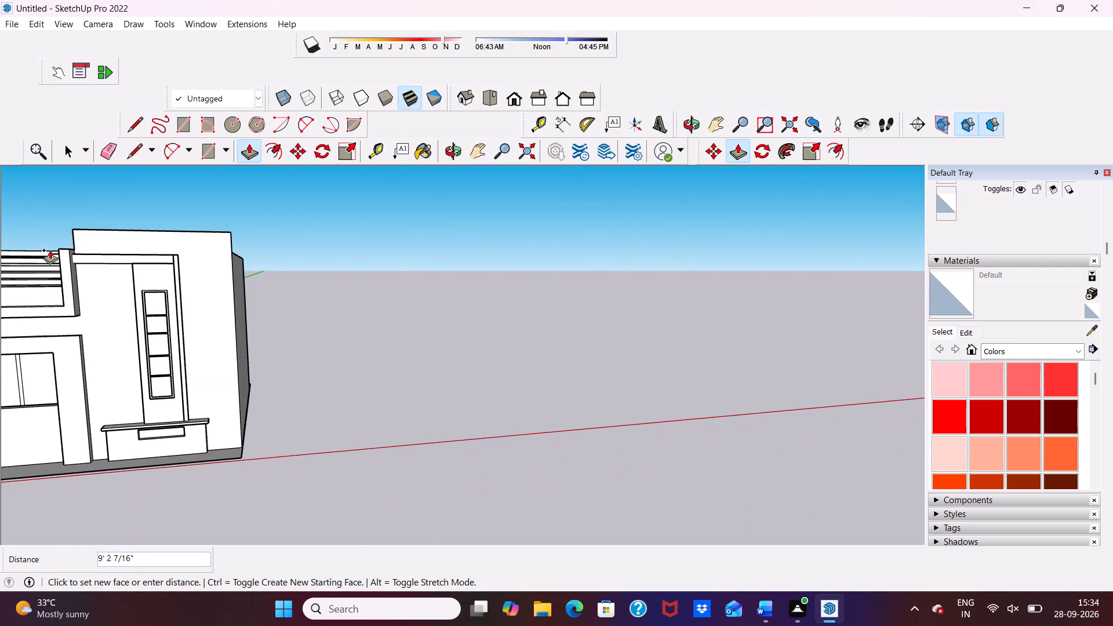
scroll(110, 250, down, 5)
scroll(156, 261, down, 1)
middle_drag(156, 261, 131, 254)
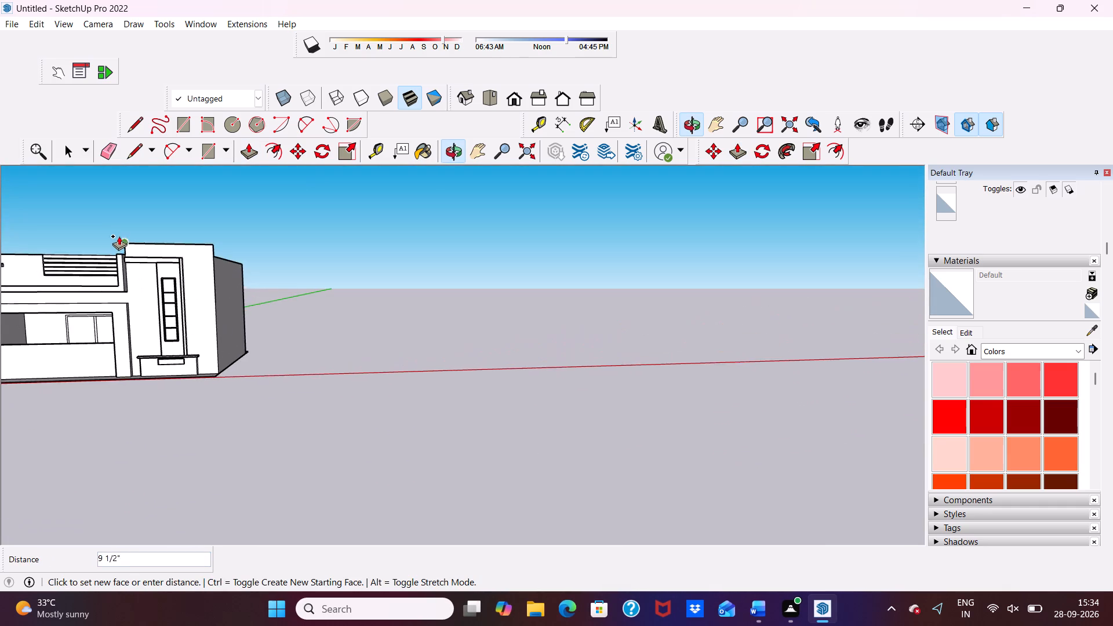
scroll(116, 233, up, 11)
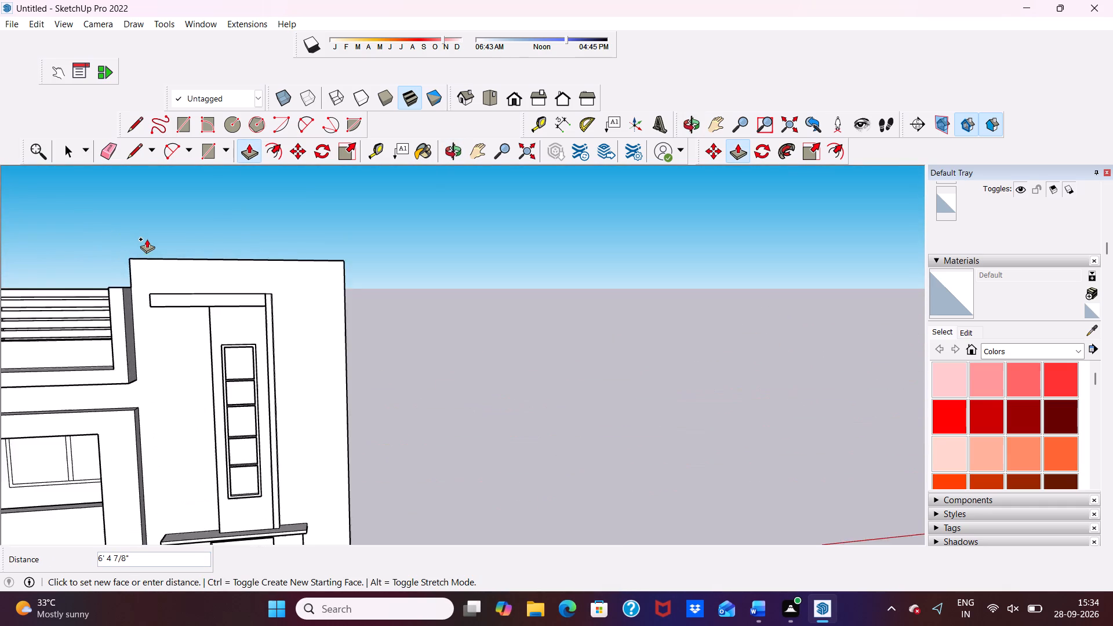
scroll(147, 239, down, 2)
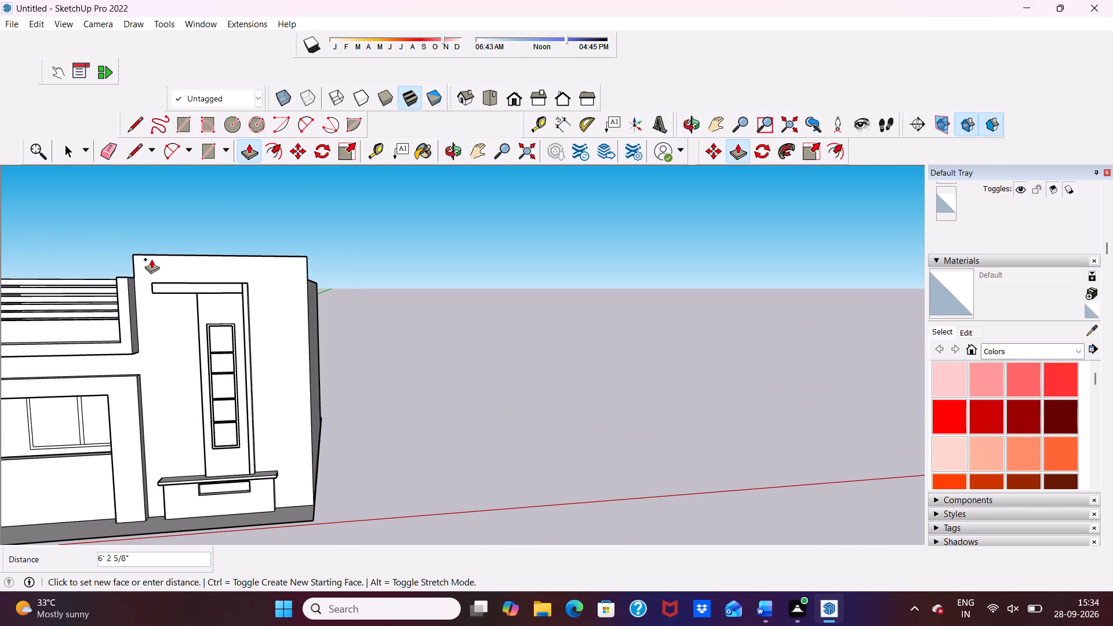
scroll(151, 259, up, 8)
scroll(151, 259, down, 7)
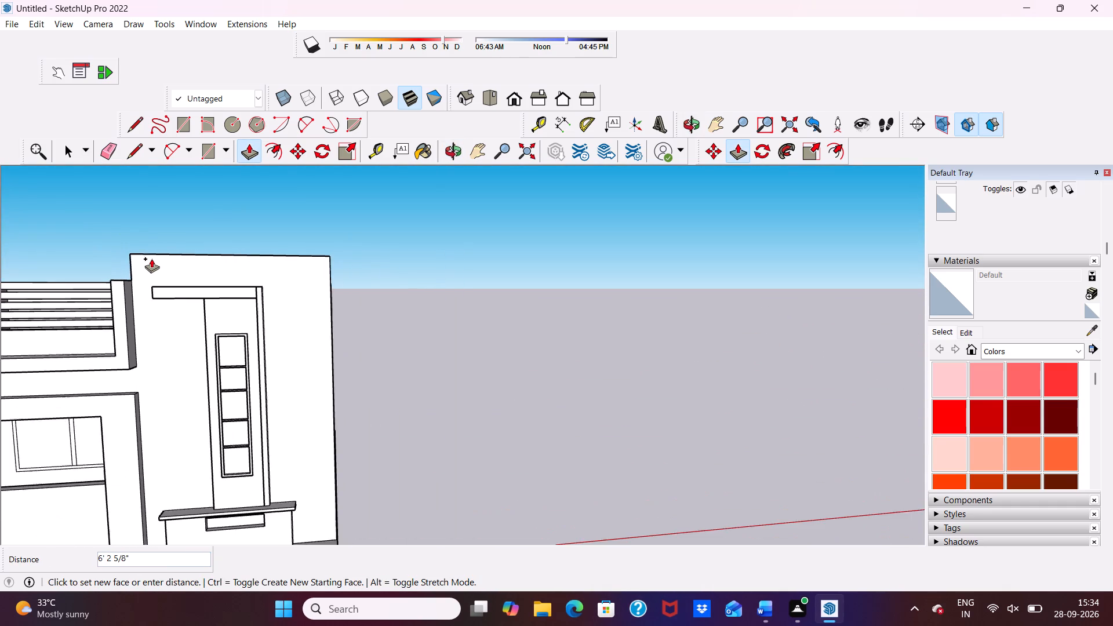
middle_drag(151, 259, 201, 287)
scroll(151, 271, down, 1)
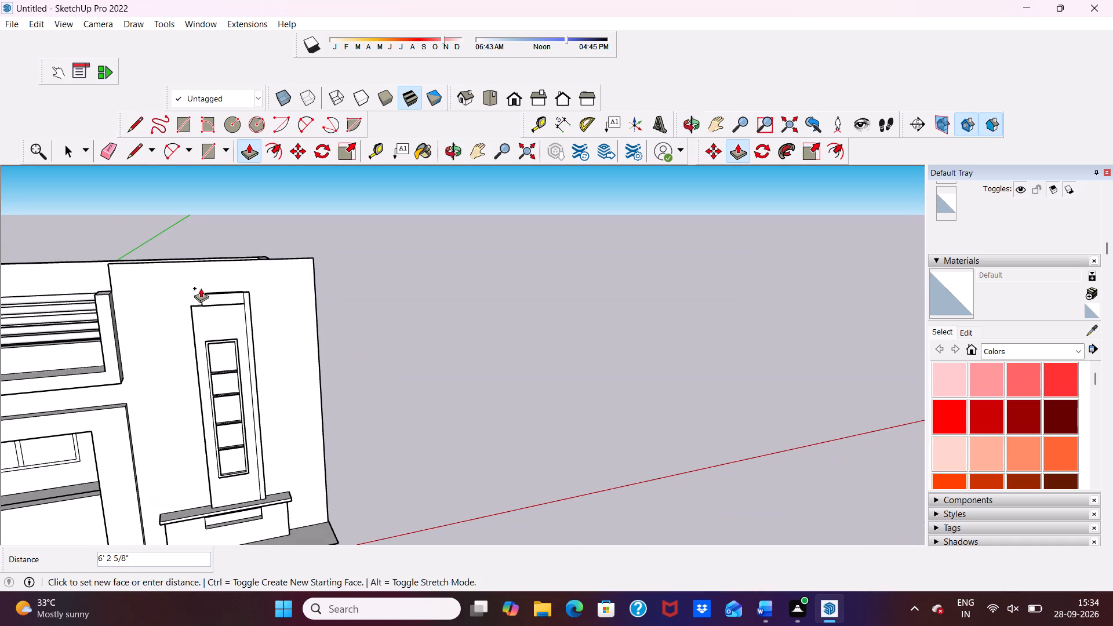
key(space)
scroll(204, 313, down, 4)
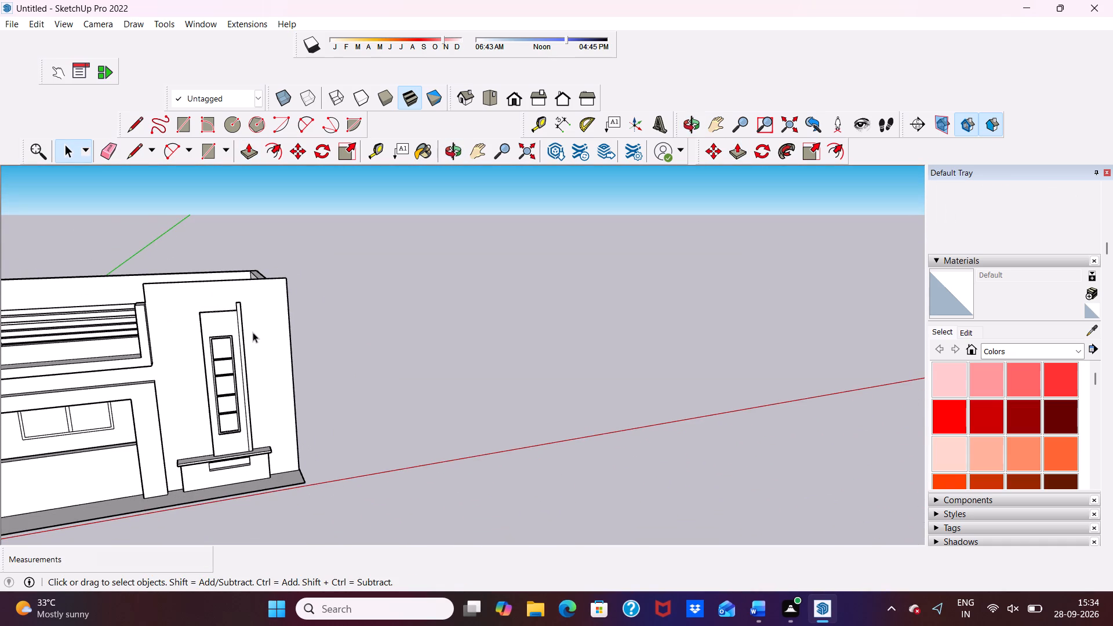
Undo the upward extrusion of the post beside the tall panel.
key(ctrl+z)
Examine the front facade, the tall panel and the parapet walls from several angles and from above.
scroll(252, 338, down, 5)
middle_drag(236, 322, 46, 391)
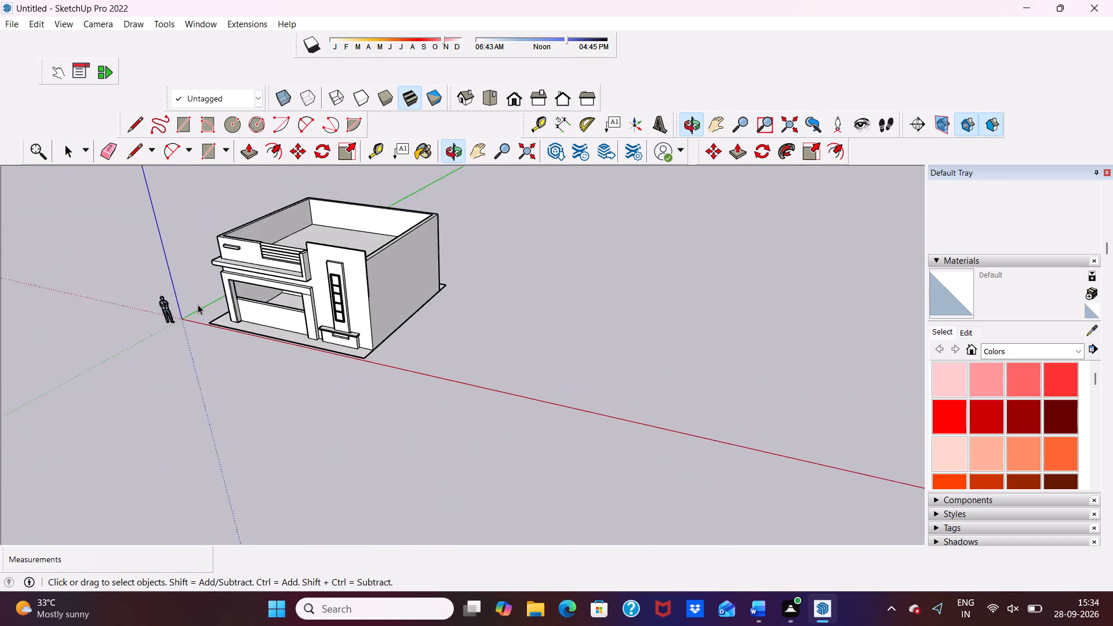
scroll(239, 272, up, 5)
scroll(306, 235, up, 4)
middle_drag(326, 247, 365, 184)
scroll(365, 184, up, 4)
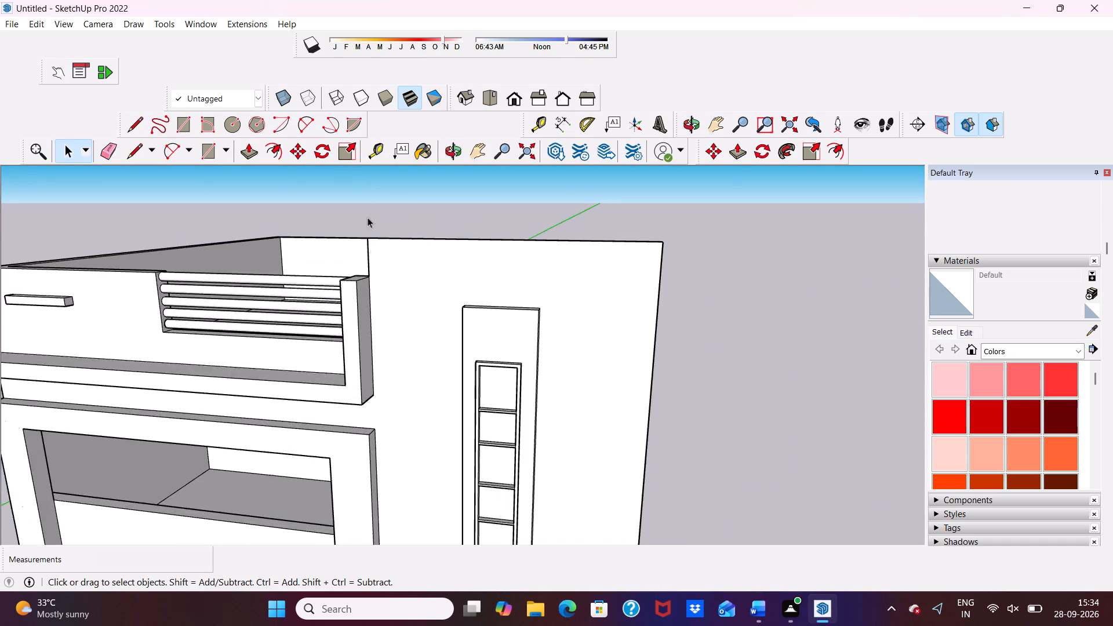
scroll(368, 217, up, 4)
scroll(307, 252, down, 4)
scroll(329, 200, down, 1)
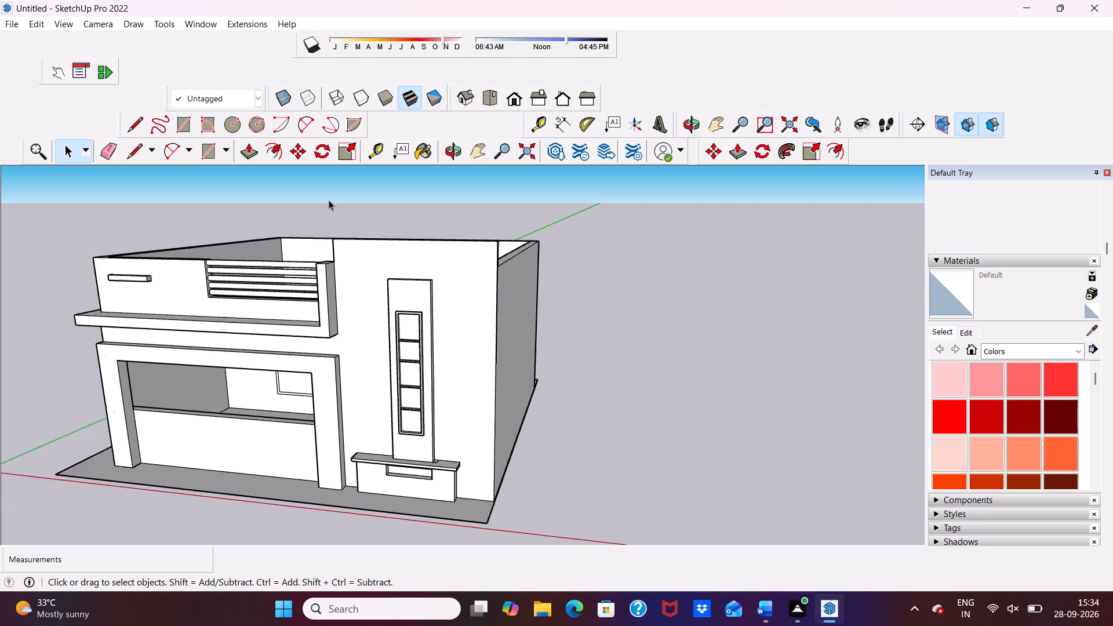
scroll(329, 200, down, 2)
middle_drag(329, 199, 285, 164)
scroll(343, 266, up, 4)
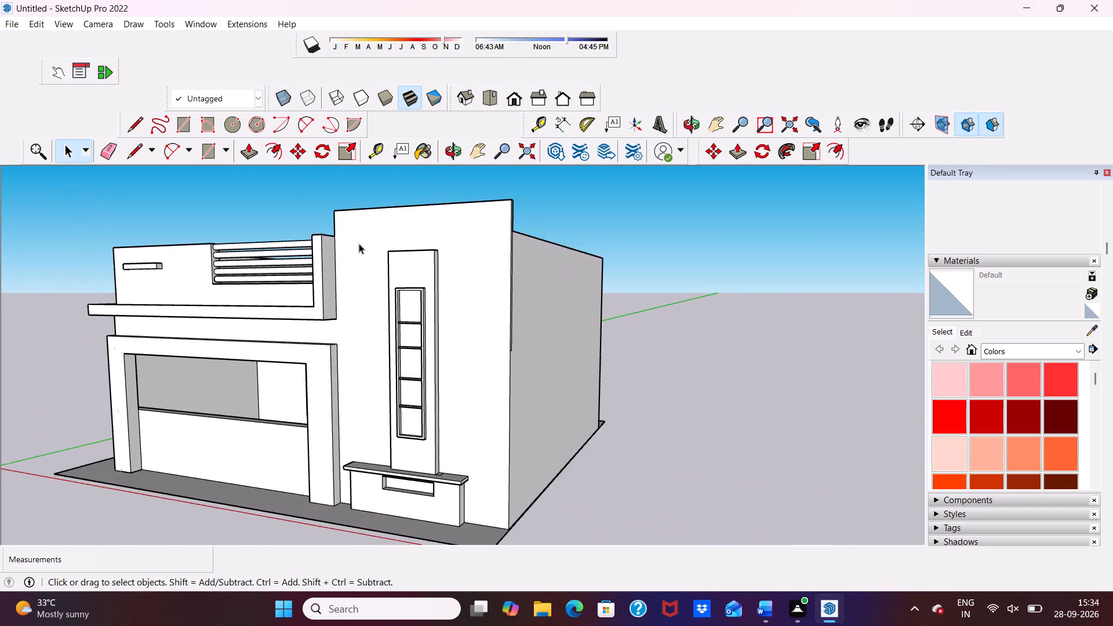
scroll(359, 243, up, 2)
scroll(359, 243, down, 4)
scroll(437, 287, down, 4)
scroll(439, 297, up, 1)
scroll(439, 297, down, 2)
scroll(441, 300, up, 1)
scroll(441, 300, down, 3)
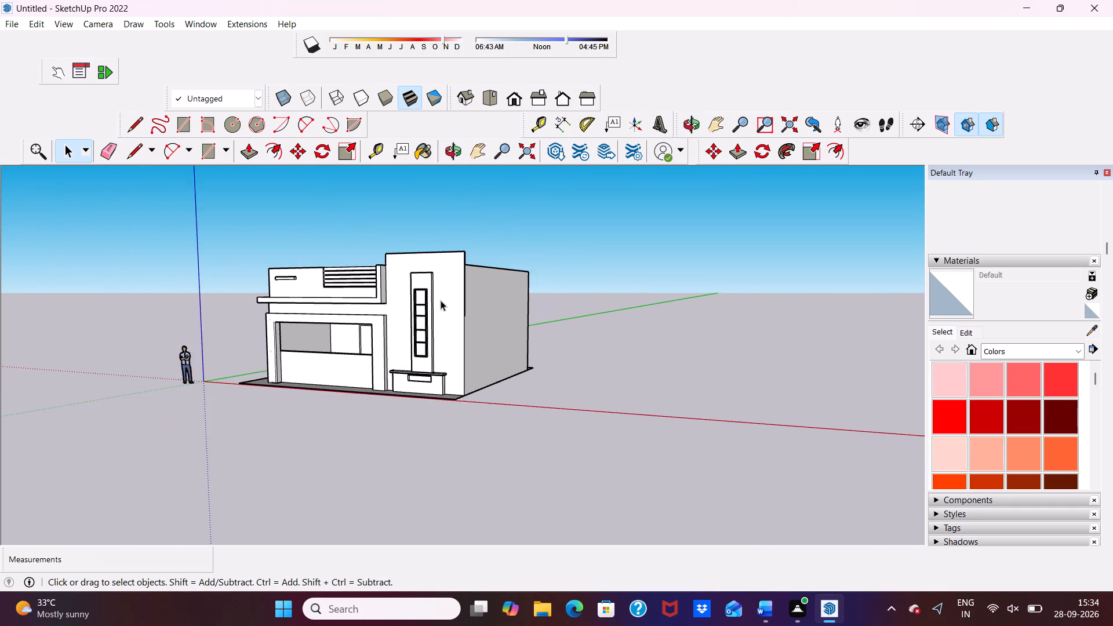
scroll(441, 300, up, 1)
scroll(441, 300, down, 10)
middle_drag(429, 311, 431, 403)
scroll(424, 287, up, 5)
middle_drag(352, 369, 419, 234)
scroll(435, 268, up, 4)
middle_drag(410, 340, 459, 390)
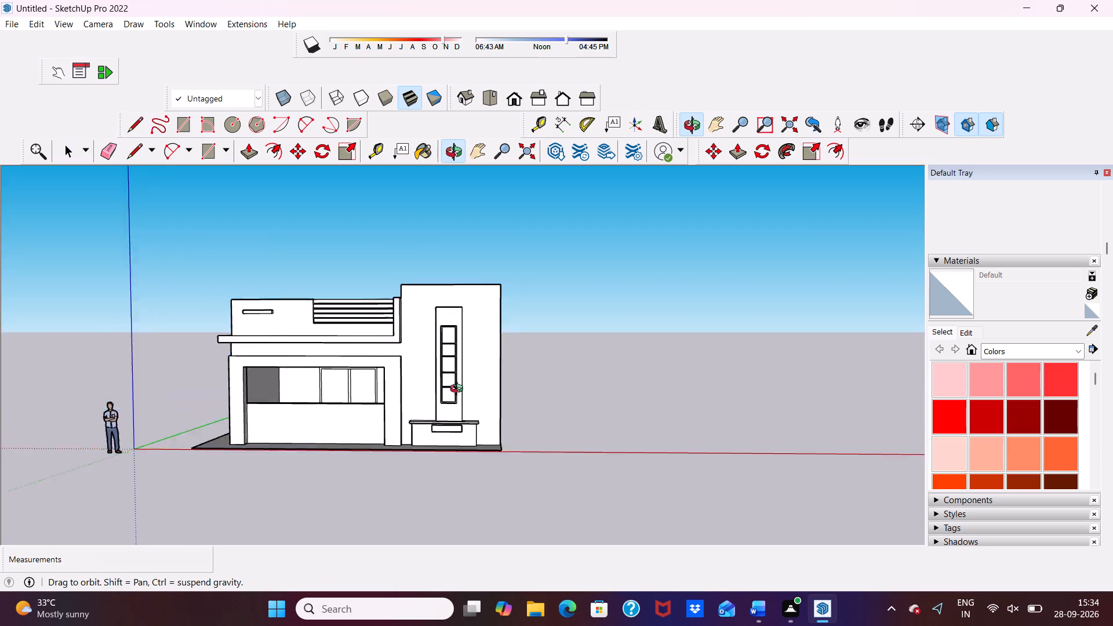
middle_drag(459, 390, 478, 350)
scroll(457, 337, up, 4)
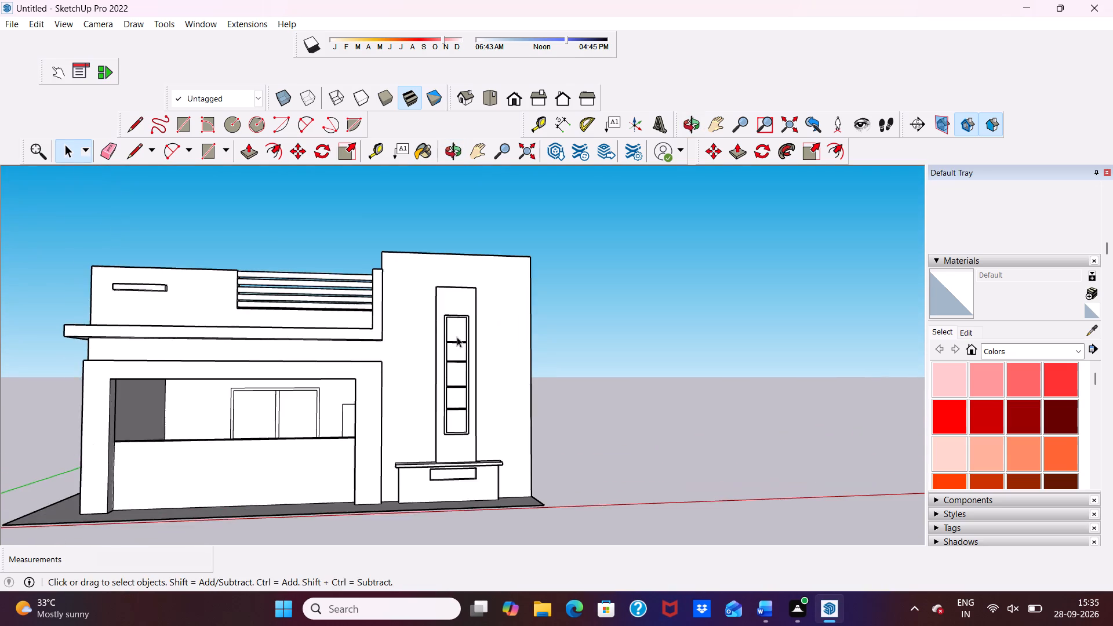
scroll(459, 327, down, 5)
middle_drag(459, 326, 296, 452)
middle_drag(388, 276, 390, 271)
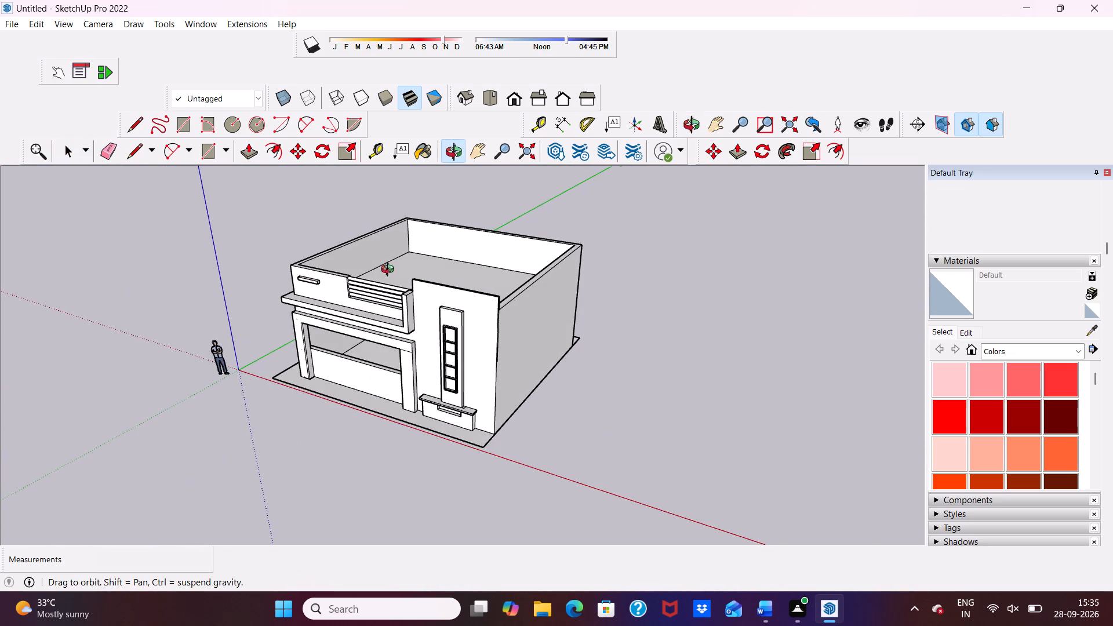
middle_drag(390, 271, 491, 190)
middle_drag(492, 203, 492, 239)
scroll(492, 268, up, 5)
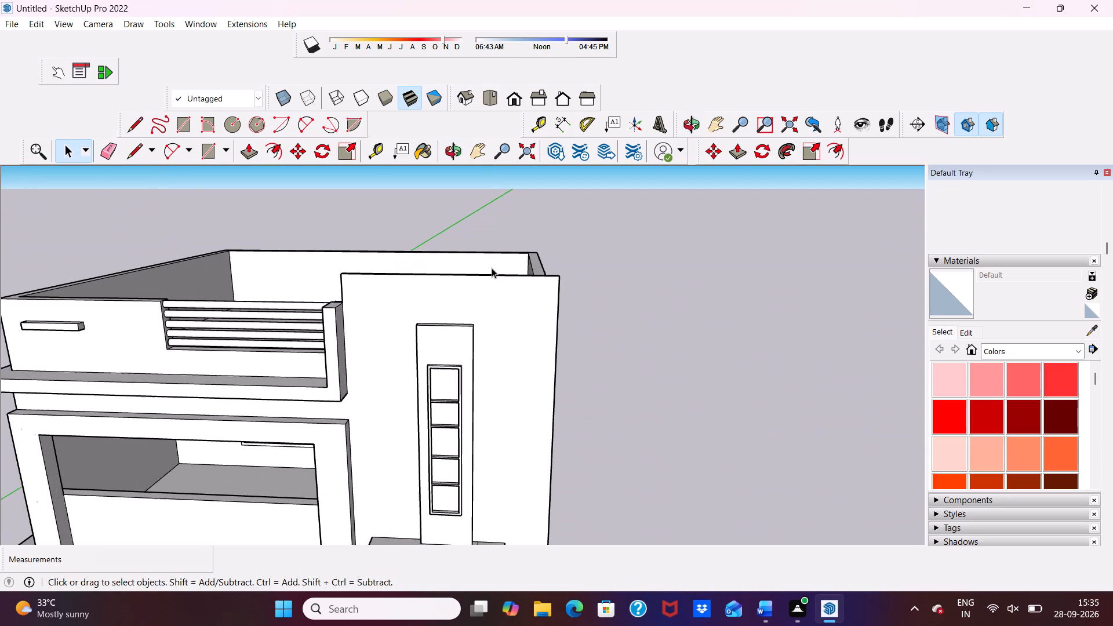
scroll(492, 268, down, 4)
middle_drag(492, 268, 390, 497)
scroll(359, 353, up, 5)
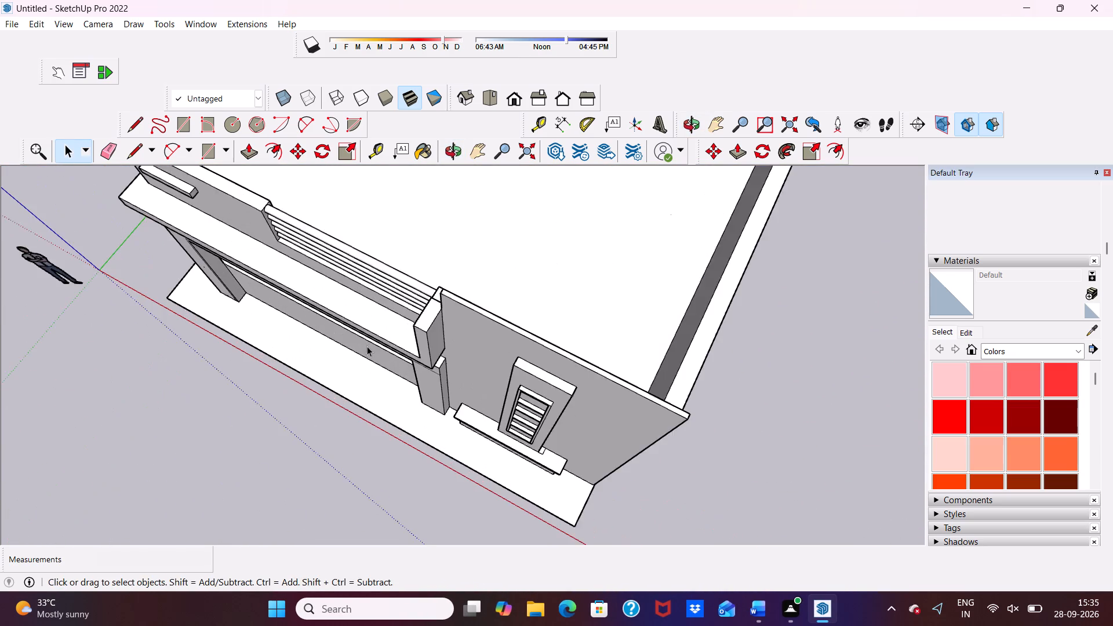
scroll(372, 352, down, 1)
middle_drag(383, 363, 551, 212)
scroll(144, 298, up, 5)
scroll(65, 264, down, 4)
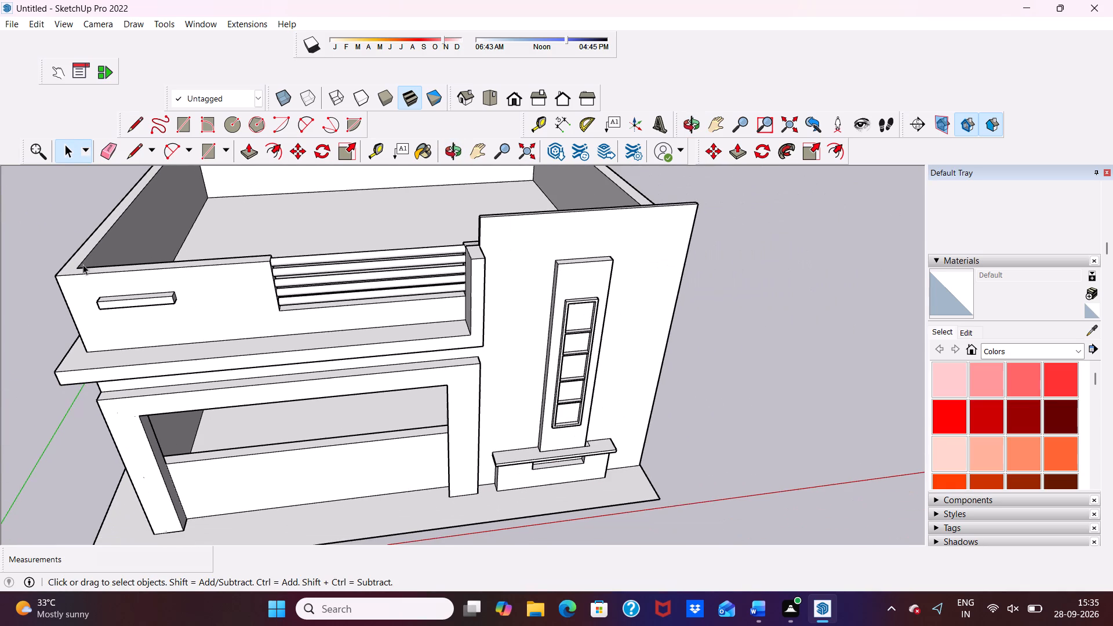
scroll(107, 283, down, 3)
middle_drag(107, 283, 90, 323)
scroll(100, 253, up, 6)
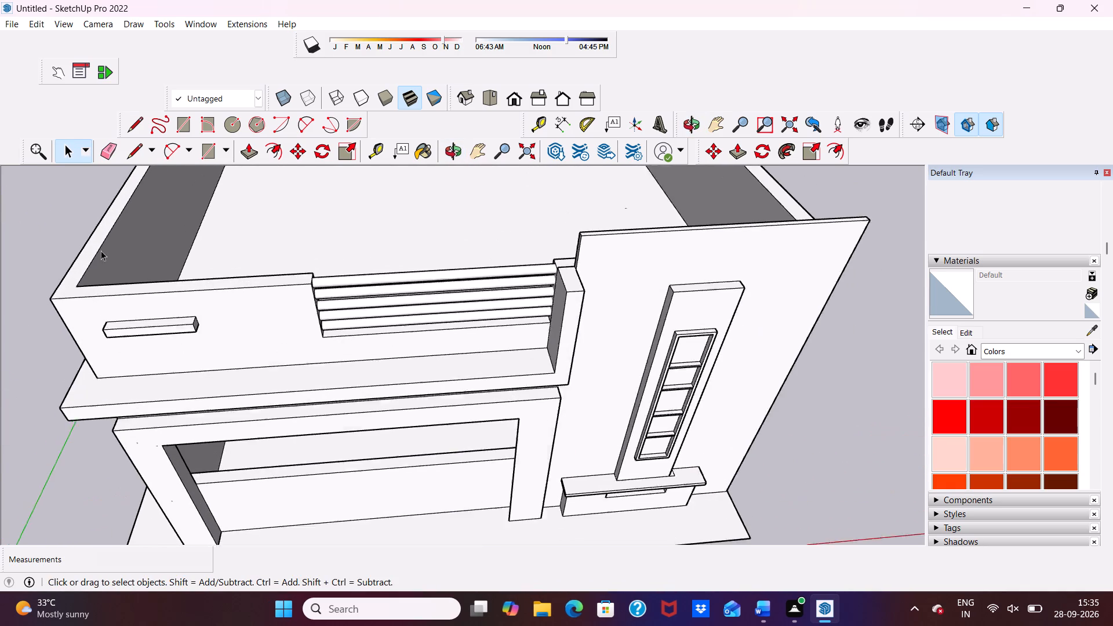
scroll(89, 228, down, 1)
middle_drag(89, 228, 121, 228)
scroll(121, 229, down, 2)
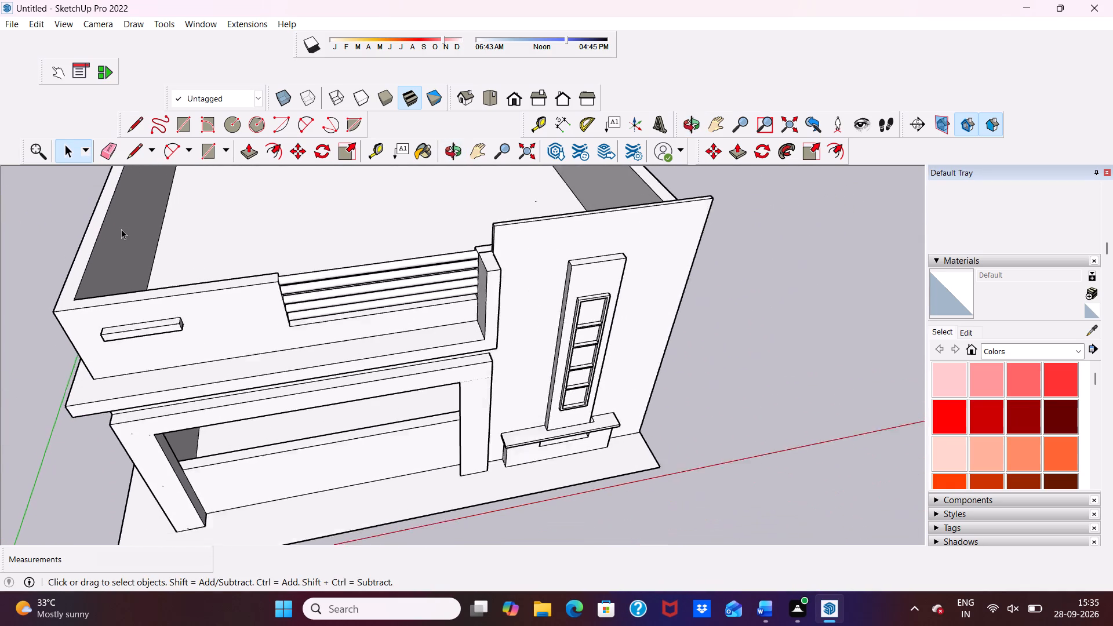
scroll(121, 229, down, 3)
middle_drag(121, 229, 125, 304)
Draw a rectangle about 1' 3 5/8" by 9 1/16" on the parapet's top at the front corner farthest from the tall panel.
click(180, 126)
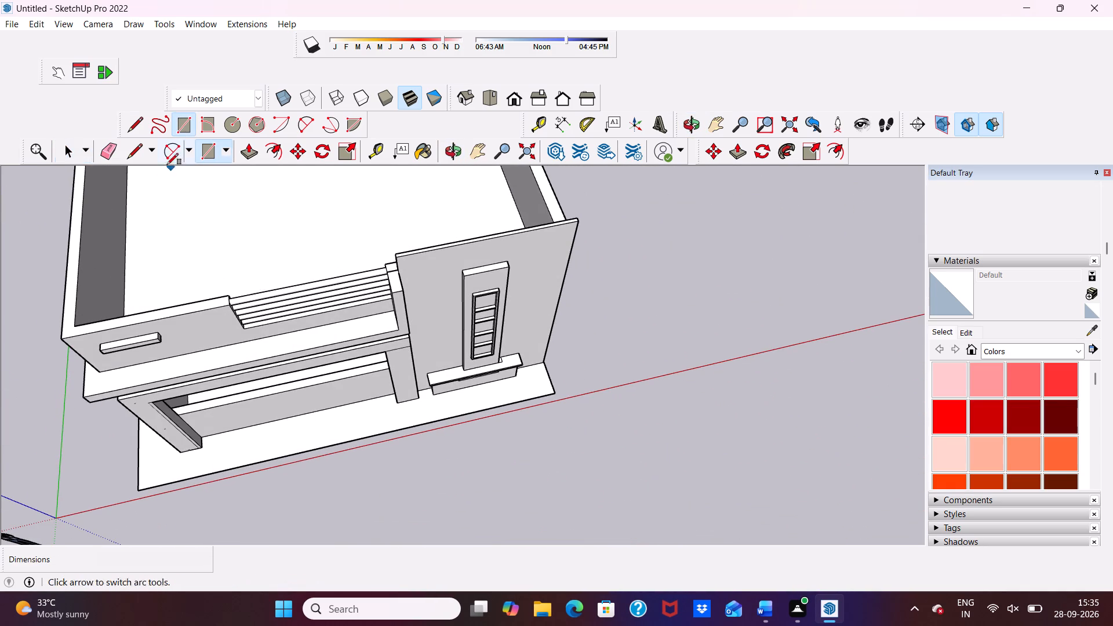
scroll(154, 207, down, 6)
scroll(129, 323, down, 1)
scroll(88, 264, up, 20)
scroll(88, 264, up, 1)
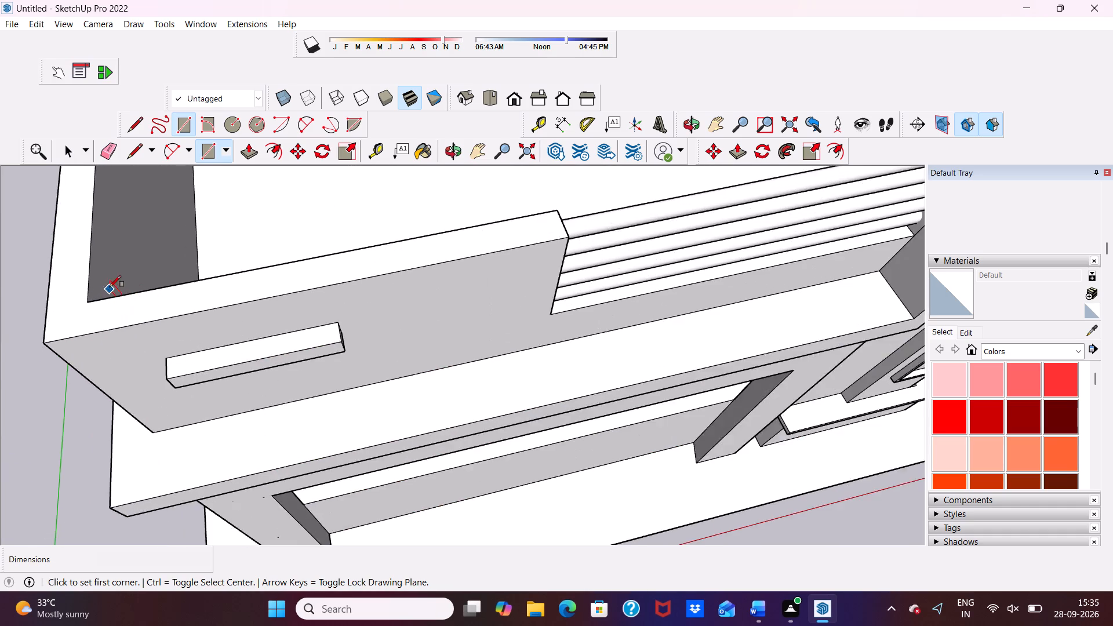
scroll(110, 287, up, 5)
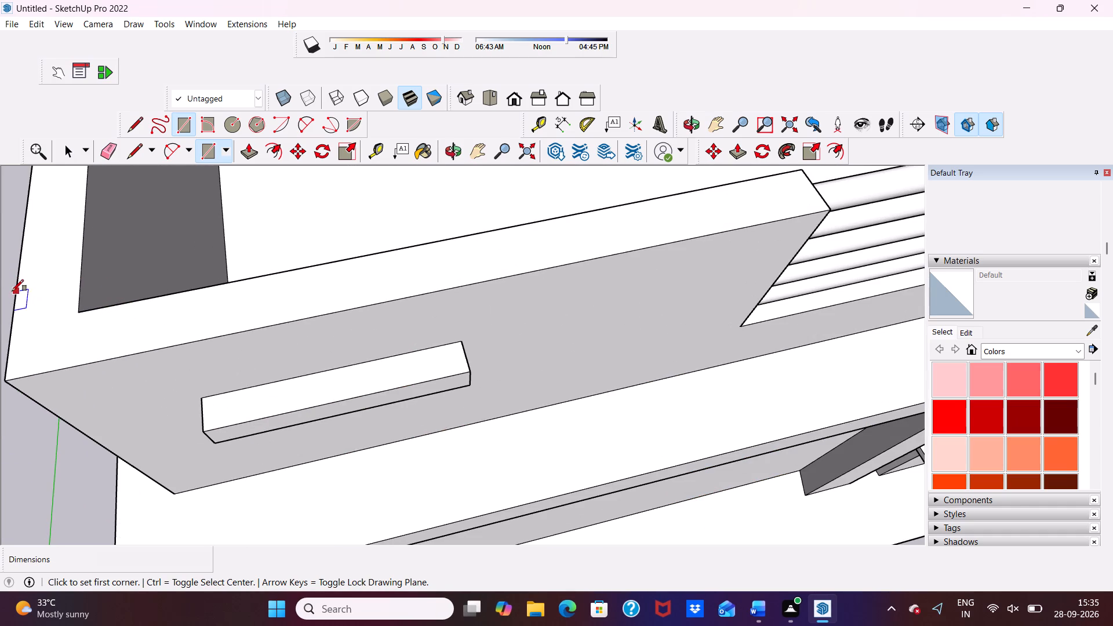
click(12, 287)
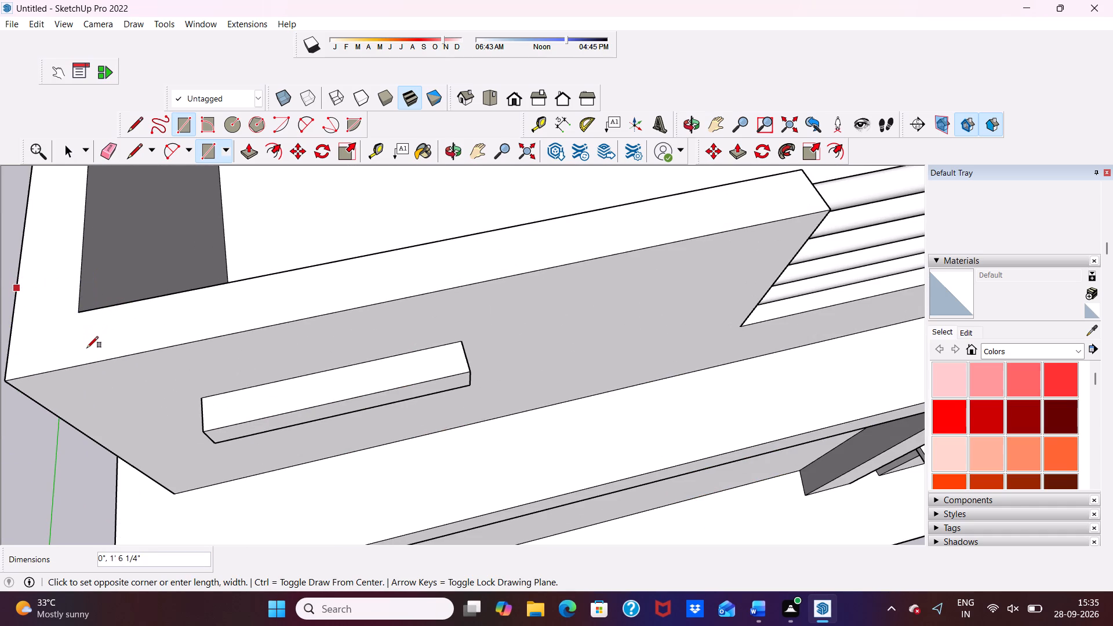
scroll(79, 361, up, 3)
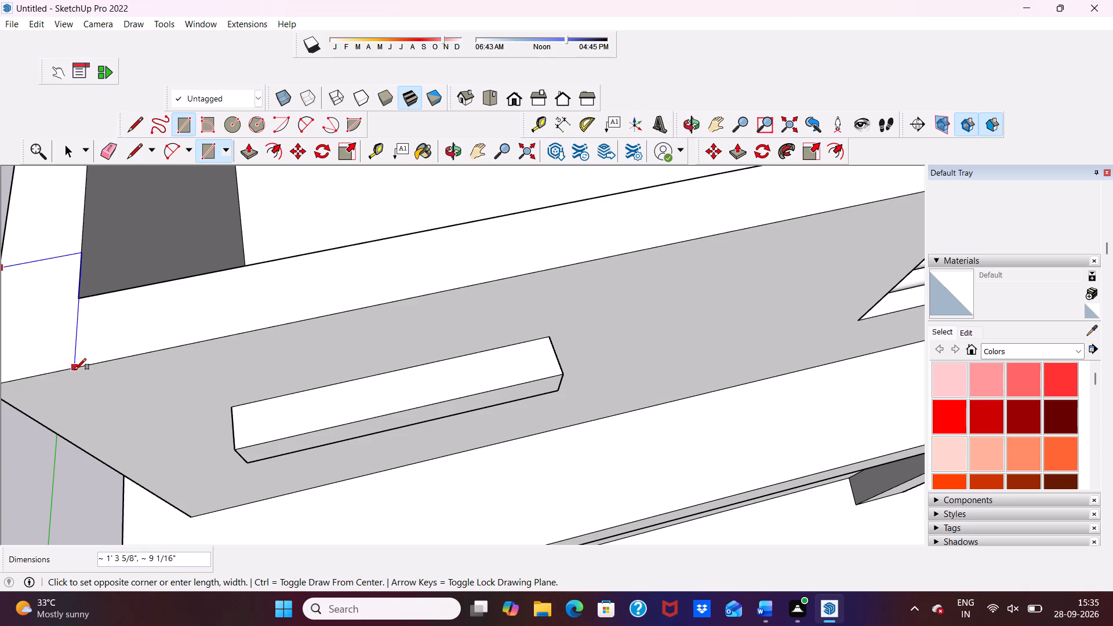
click(75, 370)
scroll(89, 322, down, 6)
key(space)
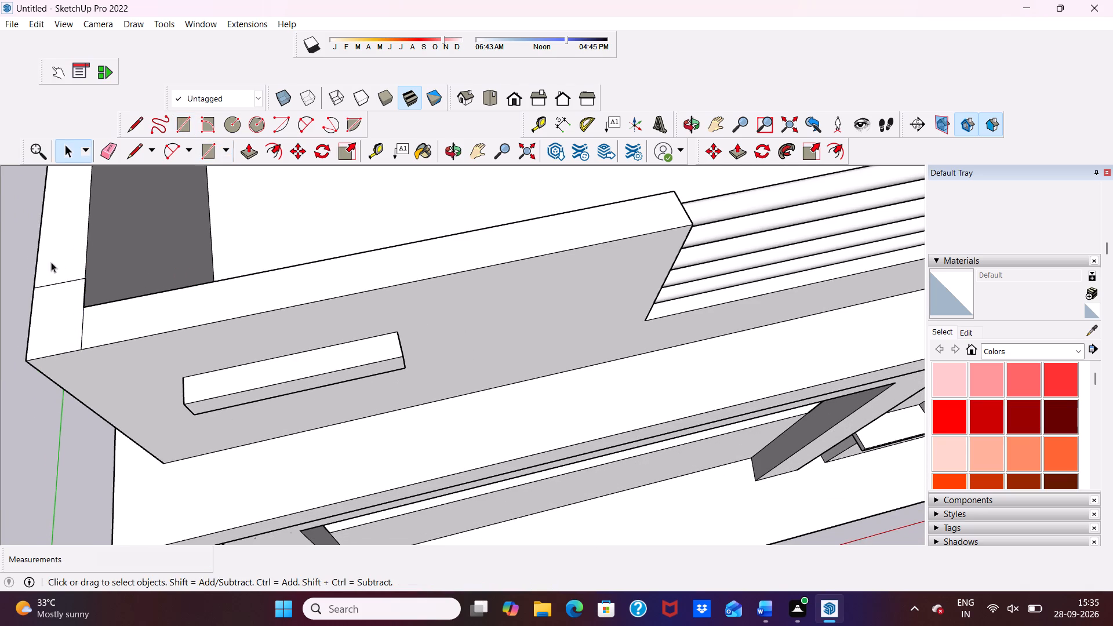
Copy the corner rectangle about 8' 8 5/8" back along the top of the side parapet wall.
double_click(63, 301)
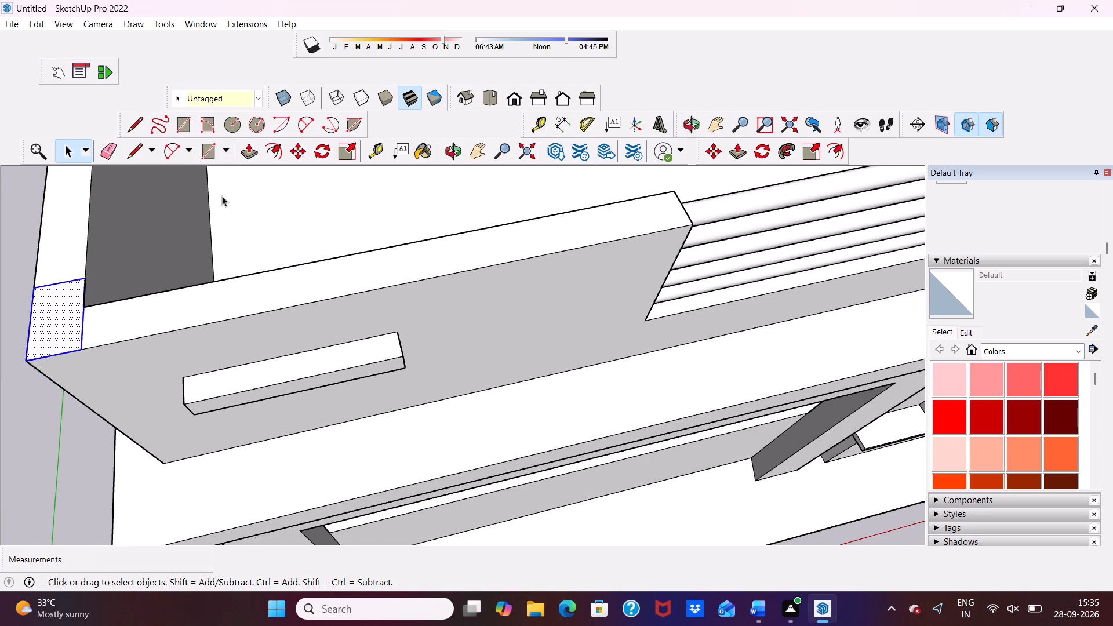
click(296, 147)
scroll(159, 239, down, 9)
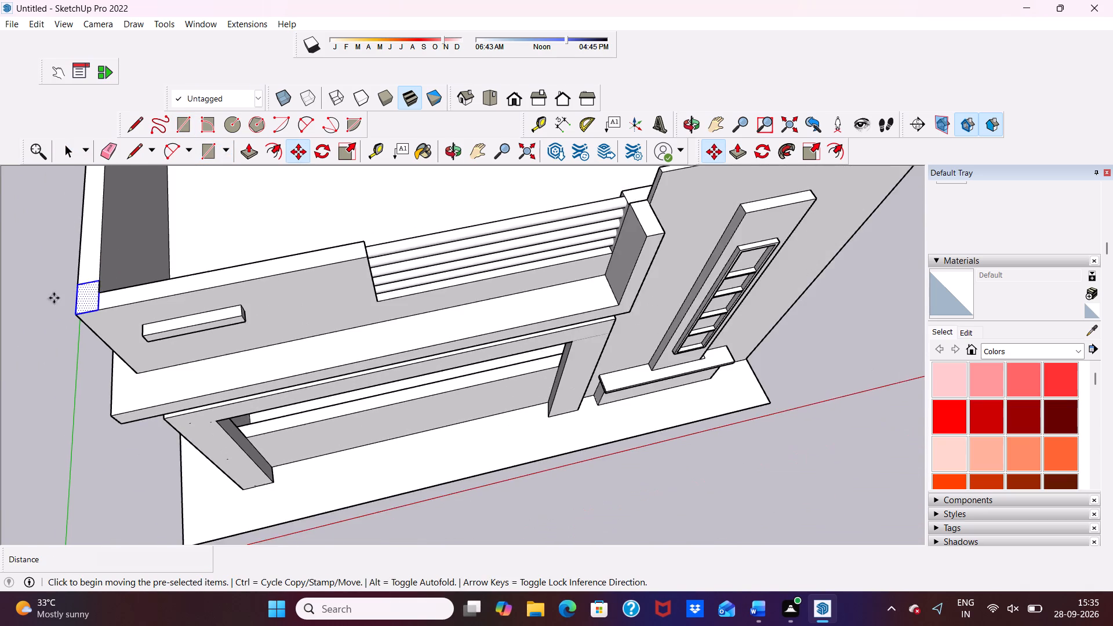
scroll(60, 298, up, 4)
click(91, 300)
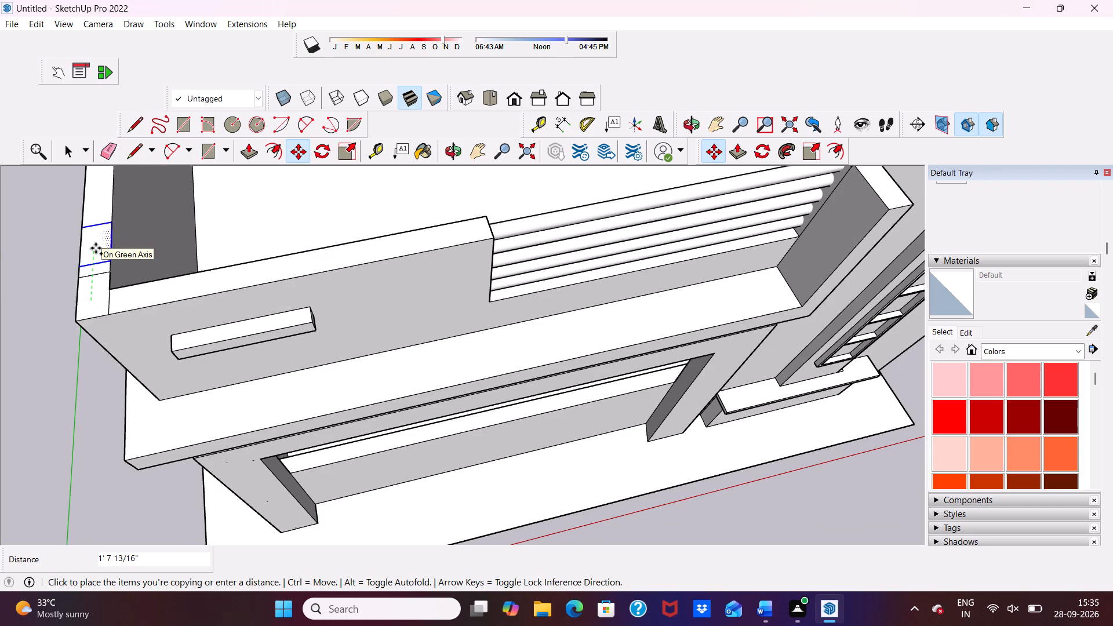
scroll(96, 249, down, 20)
scroll(93, 192, up, 5)
scroll(93, 191, down, 11)
scroll(103, 210, up, 15)
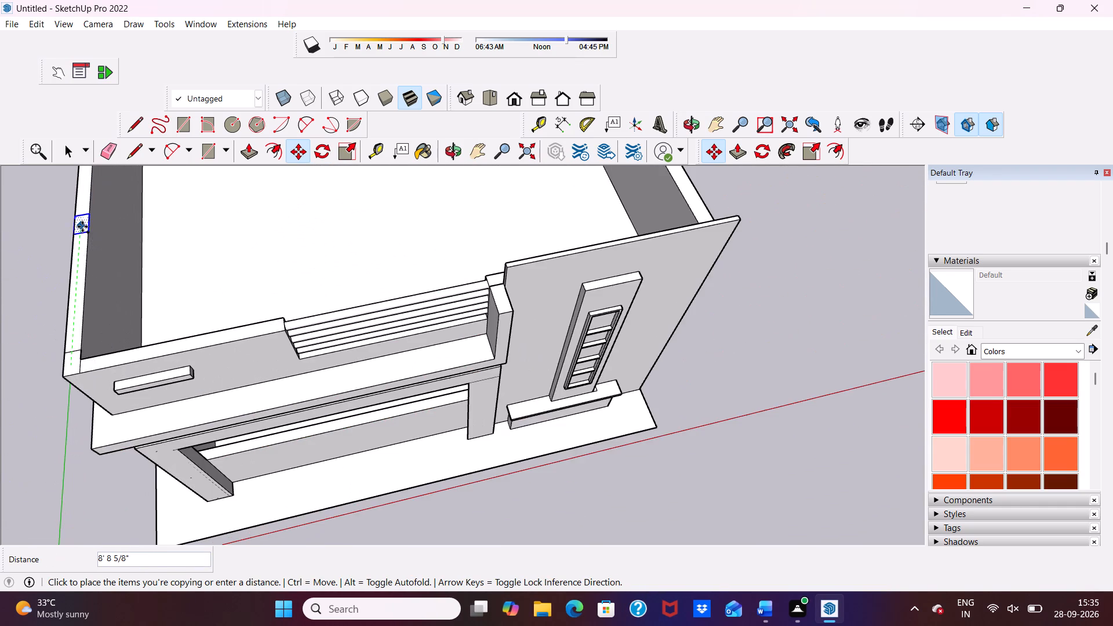
scroll(82, 227, up, 1)
click(82, 227)
key(space)
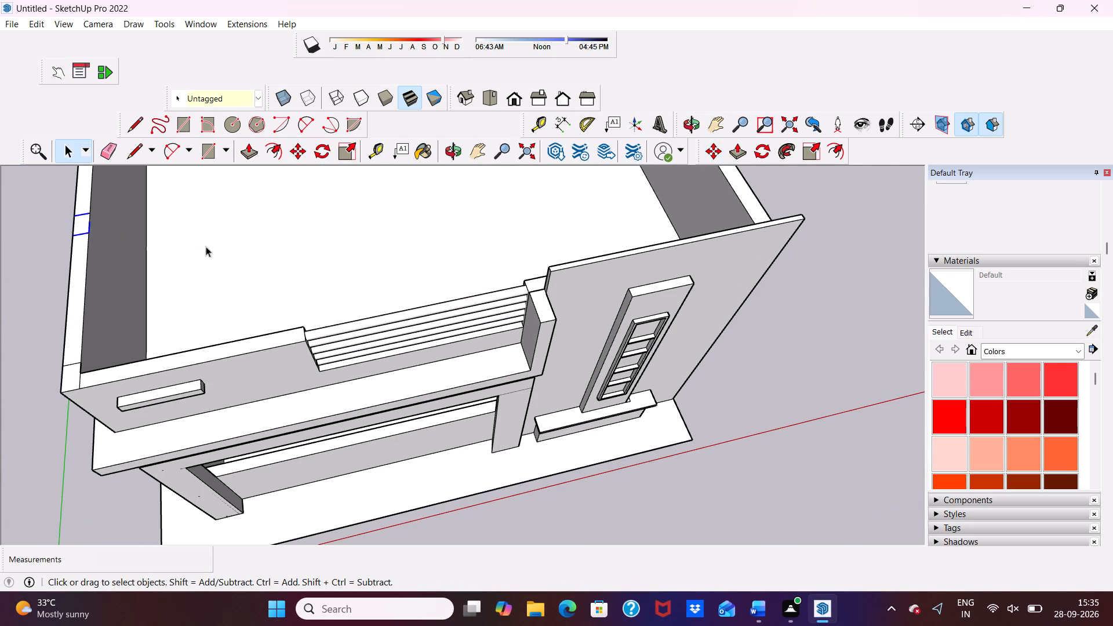
Extrude the copied rectangle on top of the side parapet wall upward 5' to form a post.
click(803, 243)
scroll(796, 249, down, 5)
middle_drag(730, 319, 676, 244)
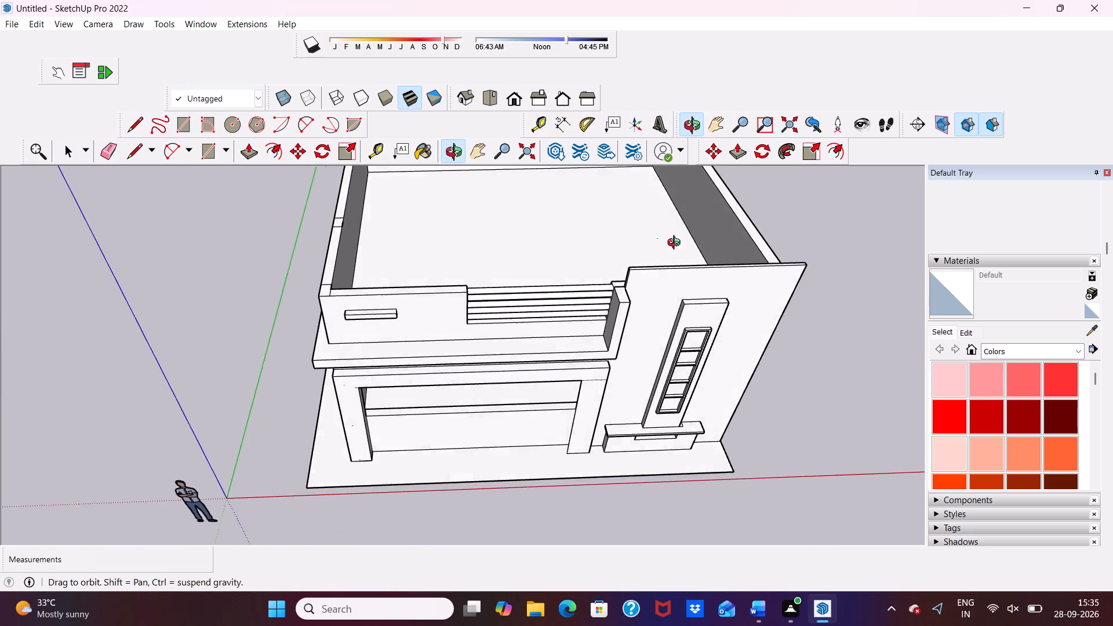
middle_drag(676, 244, 674, 242)
scroll(349, 265, up, 8)
click(354, 194)
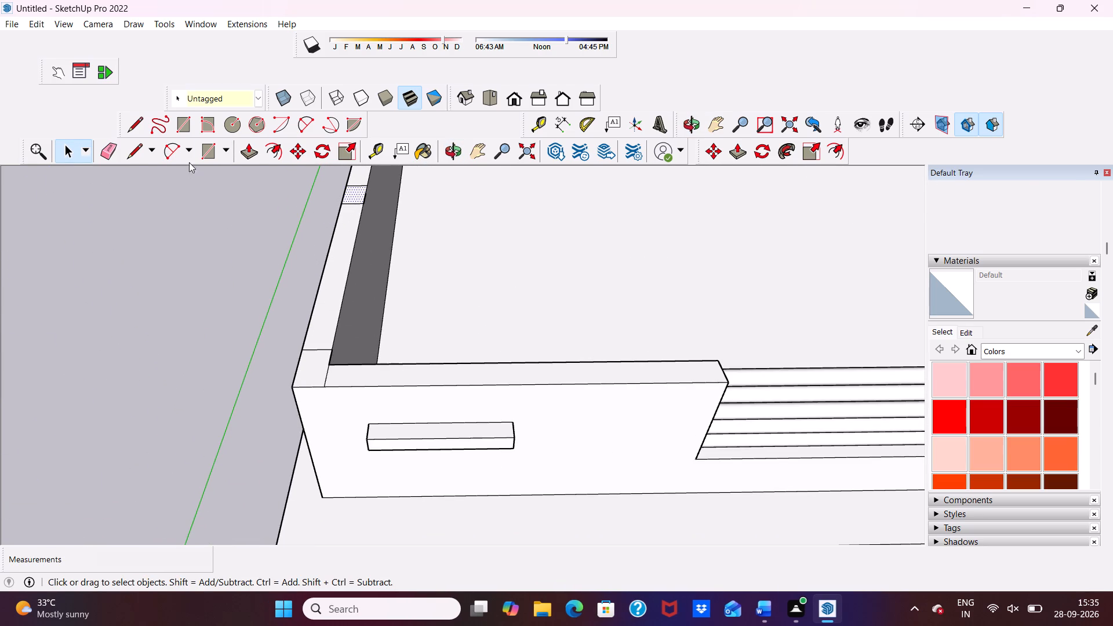
click(245, 149)
scroll(351, 188, down, 13)
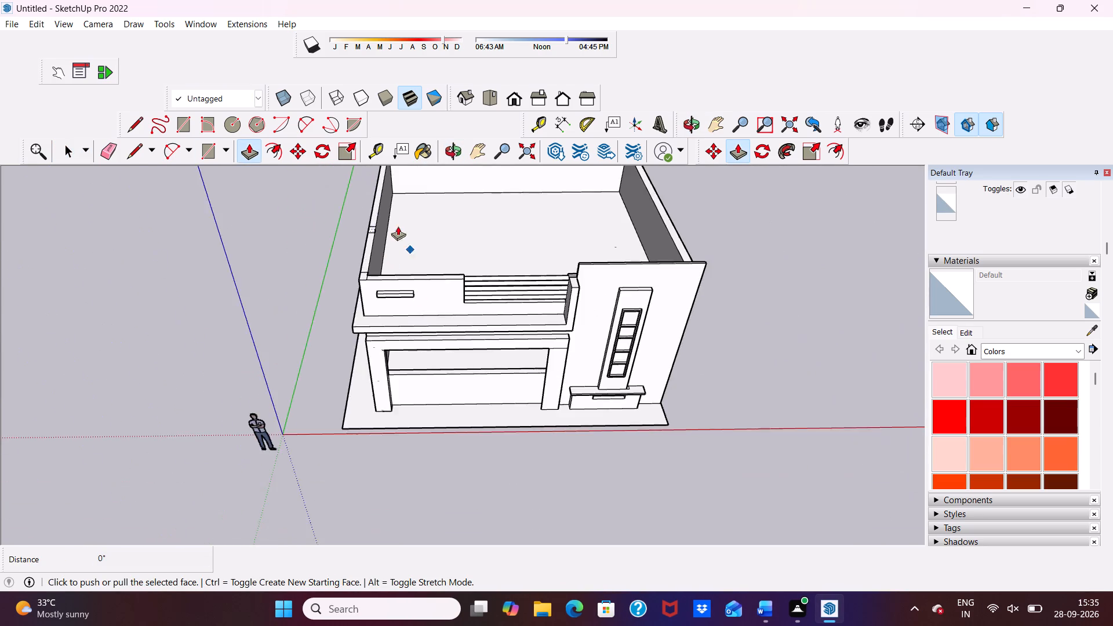
scroll(398, 226, down, 5)
scroll(408, 185, up, 10)
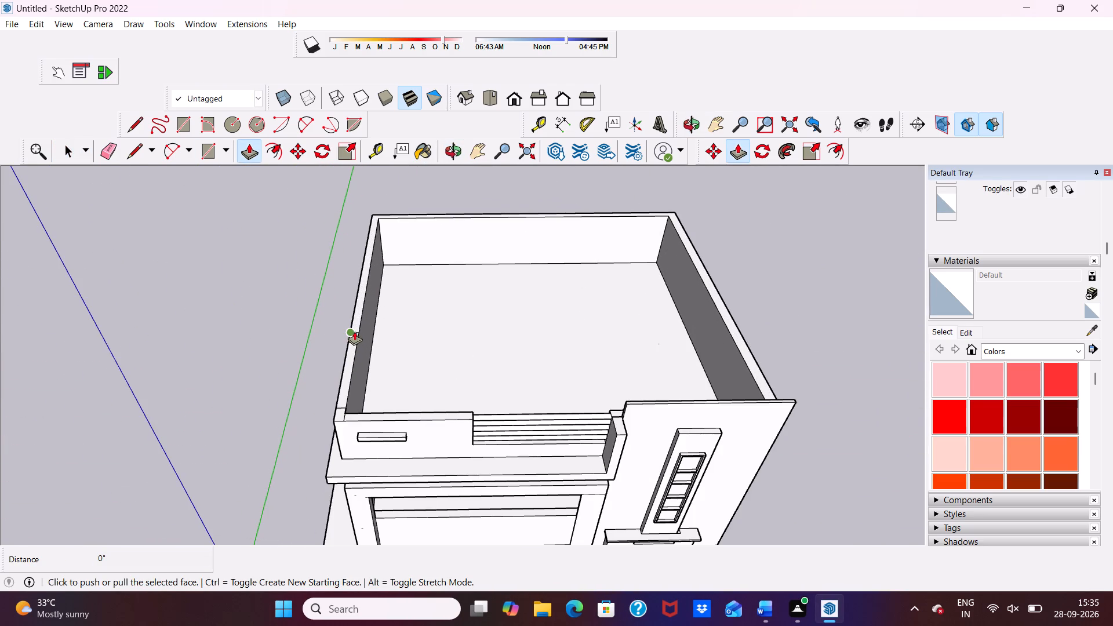
scroll(353, 325, up, 12)
click(348, 369)
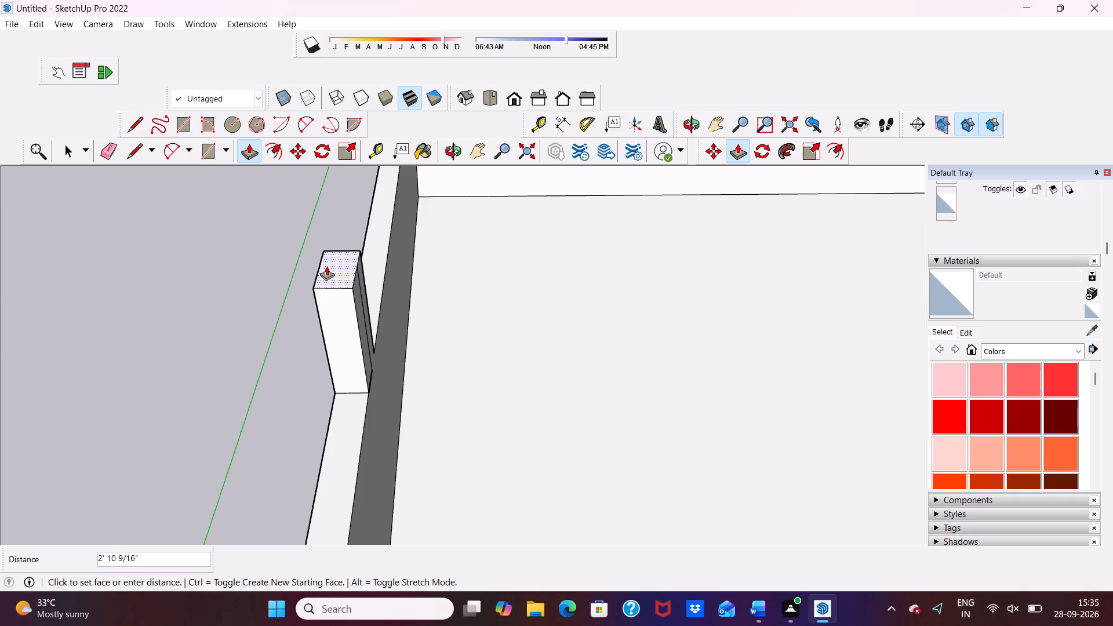
text(5')
key(Return)
Examine the side parapet post, the corner rectangle and the front facade from several angles, including the front view.
scroll(329, 265, down, 9)
middle_drag(405, 330, 377, 227)
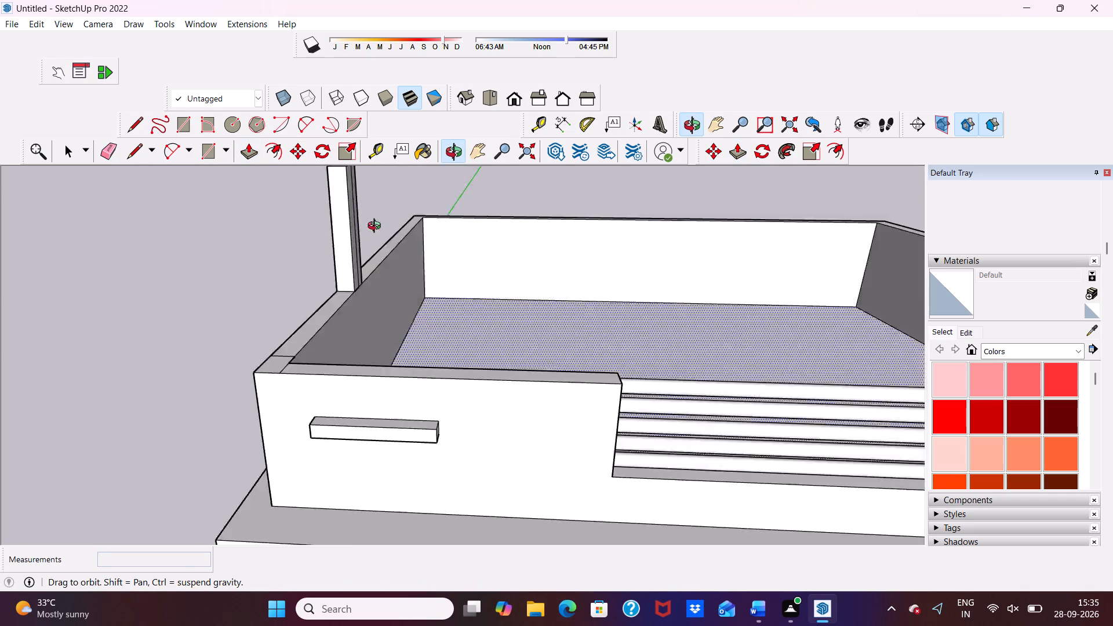
middle_drag(377, 227, 350, 220)
scroll(350, 220, up, 3)
scroll(273, 297, down, 6)
middle_drag(211, 333, 195, 376)
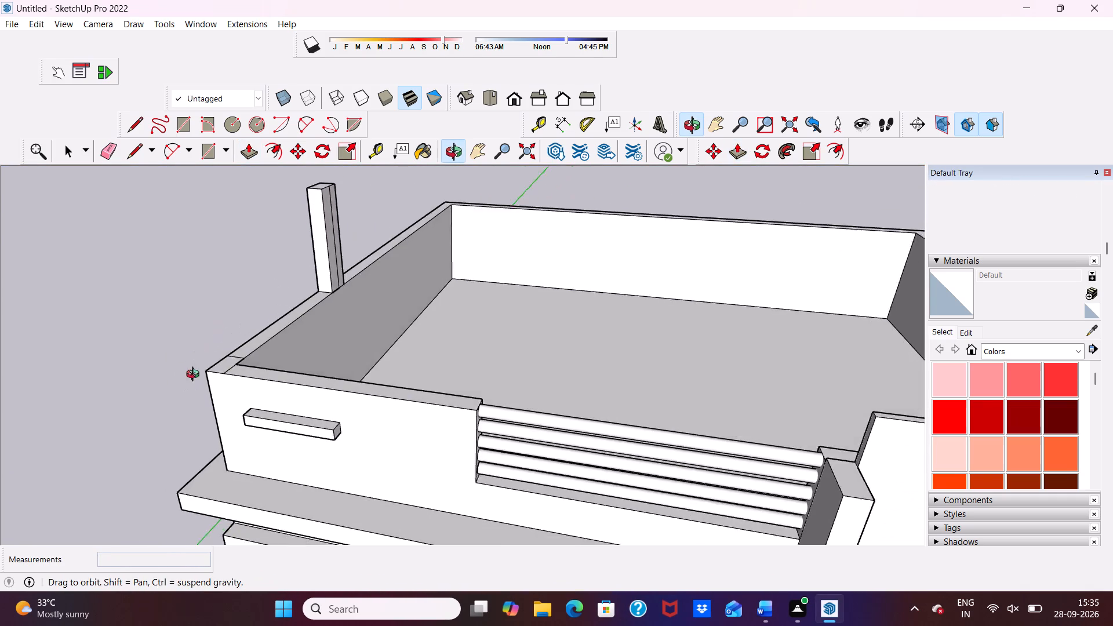
middle_drag(195, 376, 189, 397)
scroll(196, 376, up, 6)
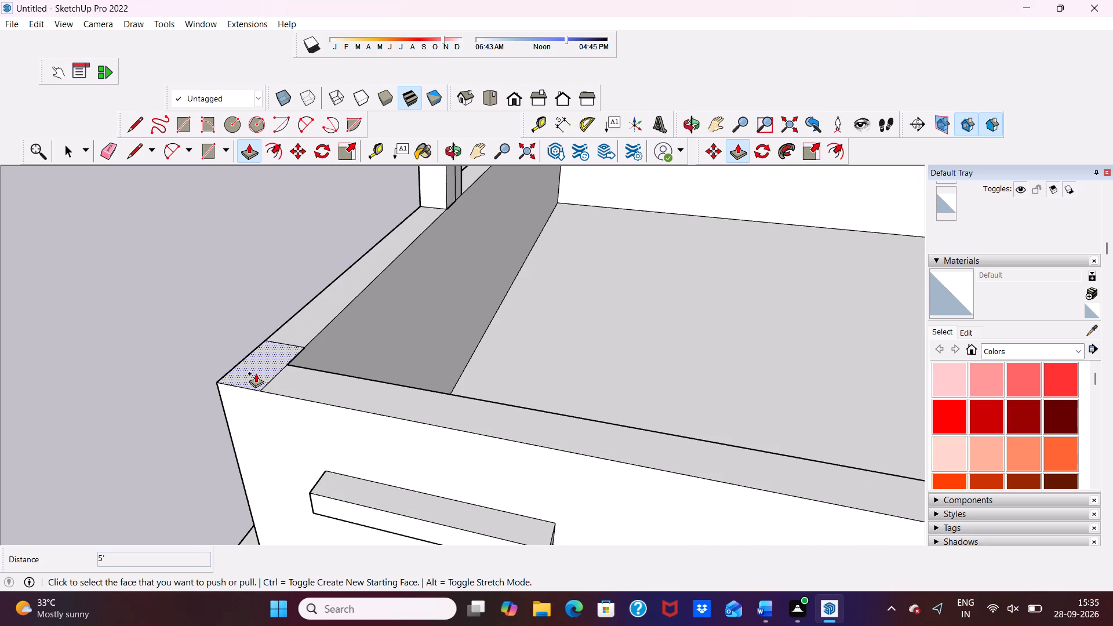
scroll(239, 356, up, 11)
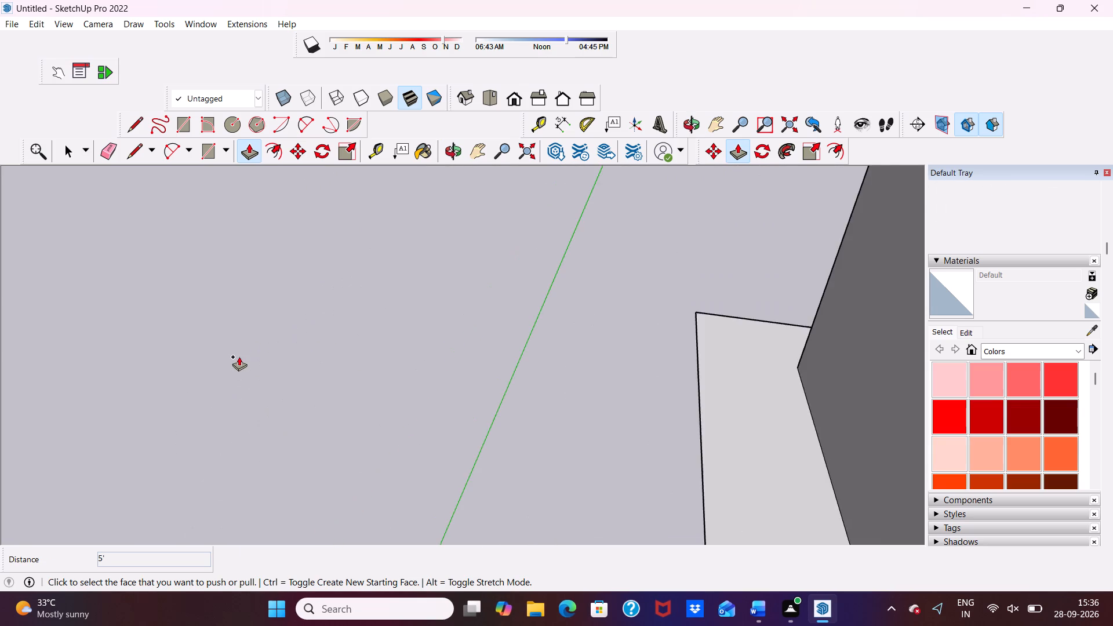
scroll(239, 356, up, 6)
middle_drag(268, 329, 167, 291)
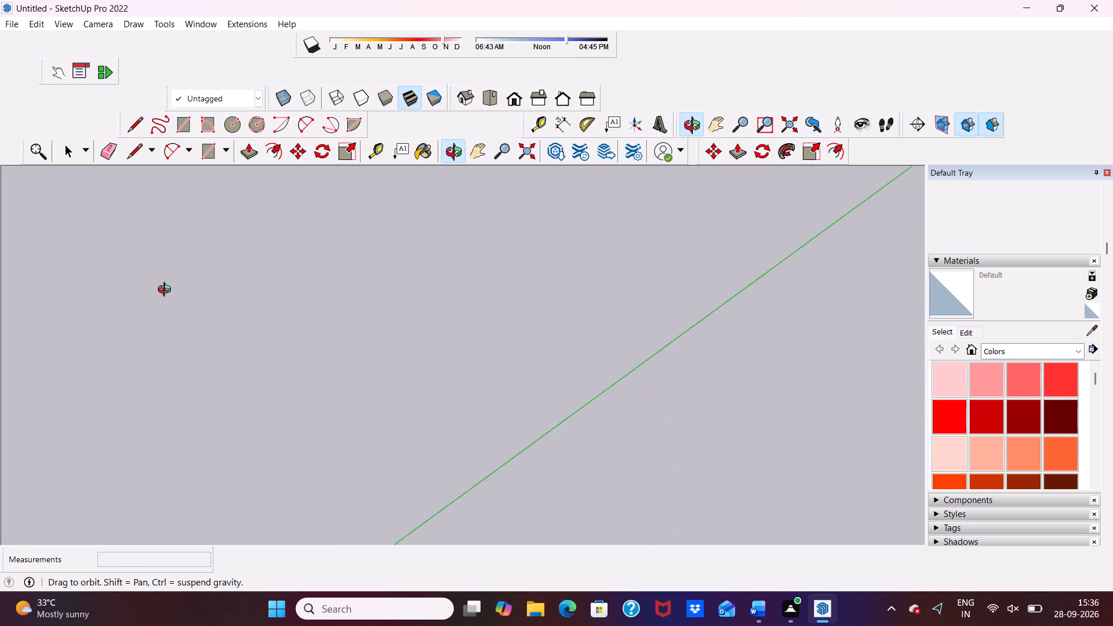
middle_drag(167, 291, 77, 279)
scroll(123, 323, down, 5)
scroll(282, 321, down, 3)
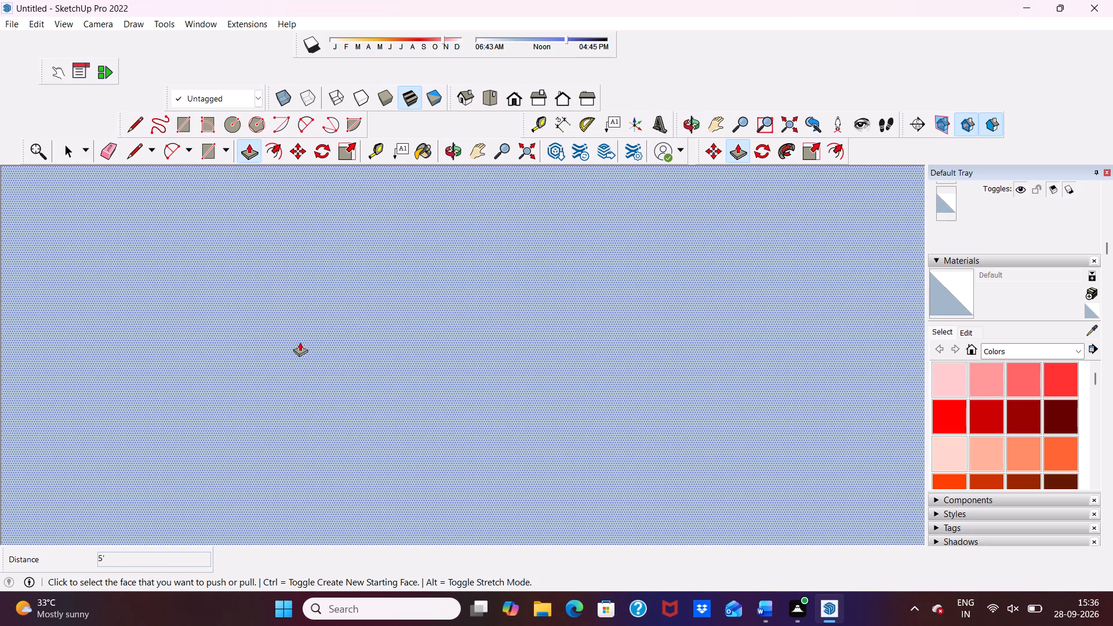
key(space)
key(space)
scroll(297, 350, down, 15)
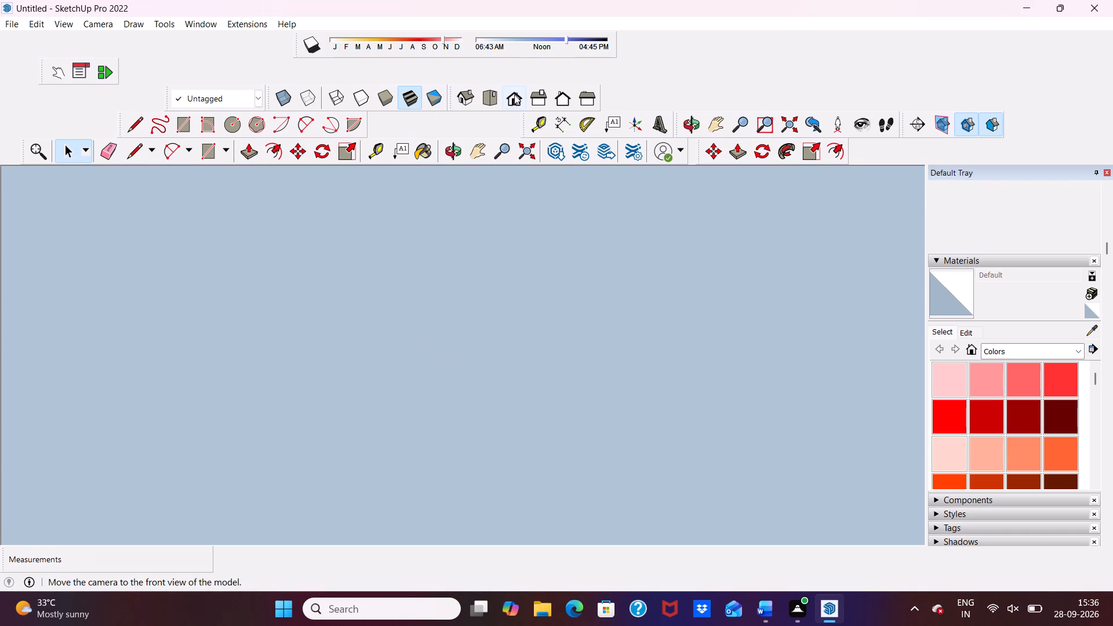
click(514, 94)
scroll(512, 134, down, 16)
scroll(502, 398, down, 6)
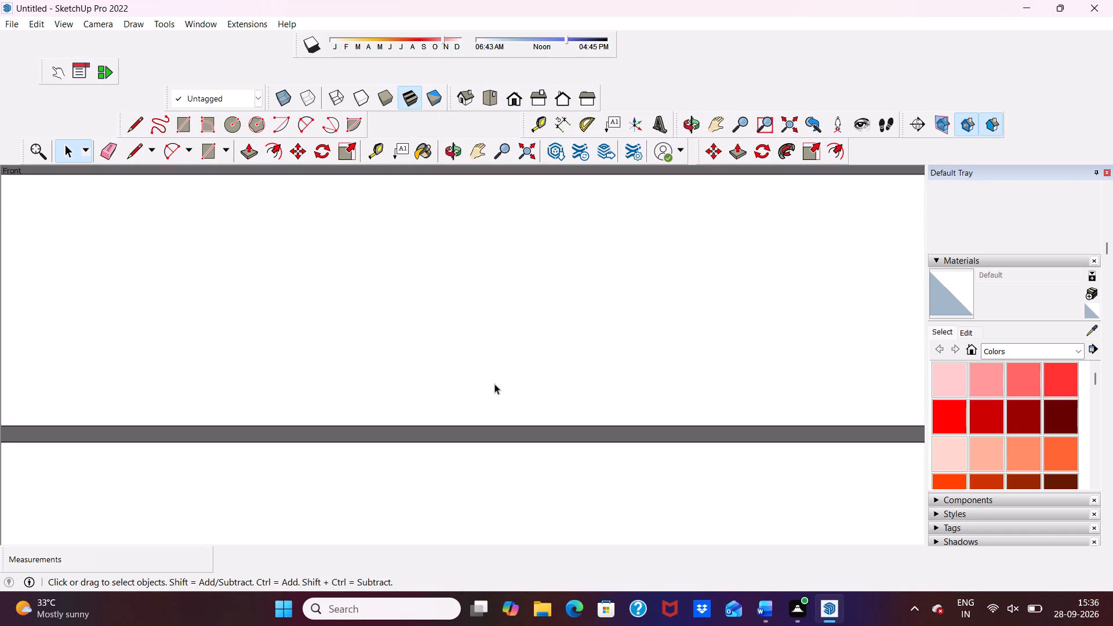
scroll(494, 384, down, 16)
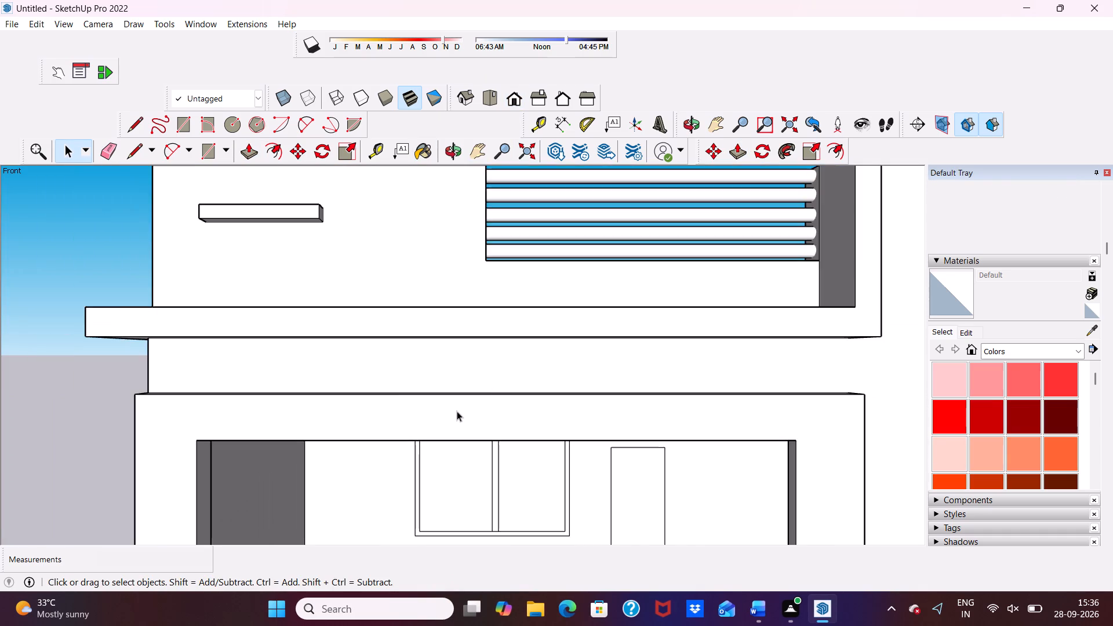
scroll(457, 411, up, 14)
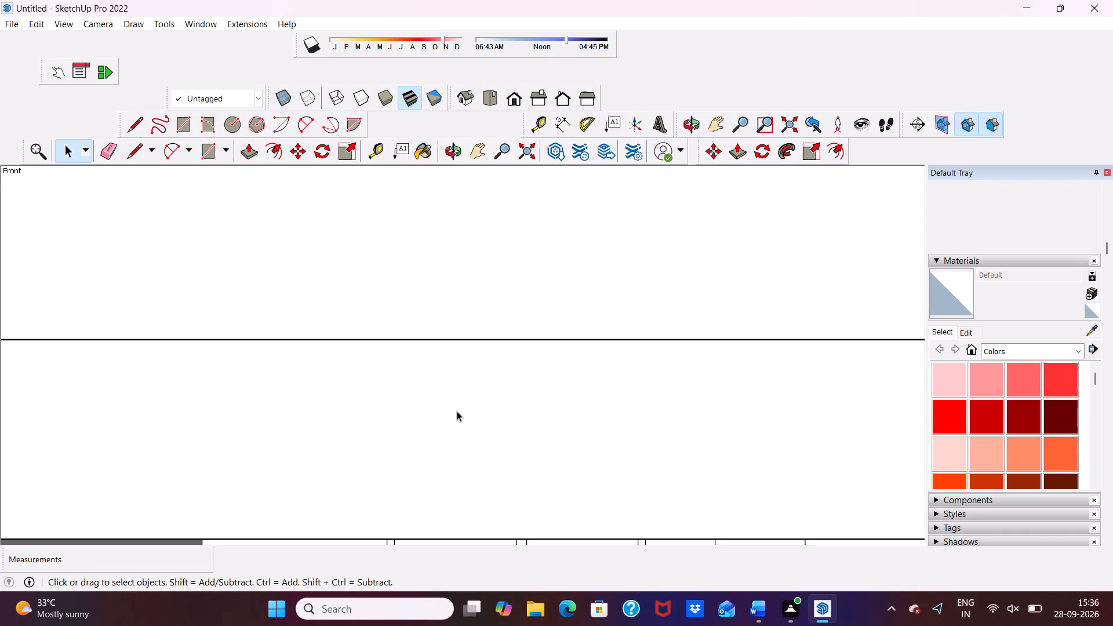
scroll(457, 411, up, 1)
scroll(457, 411, down, 5)
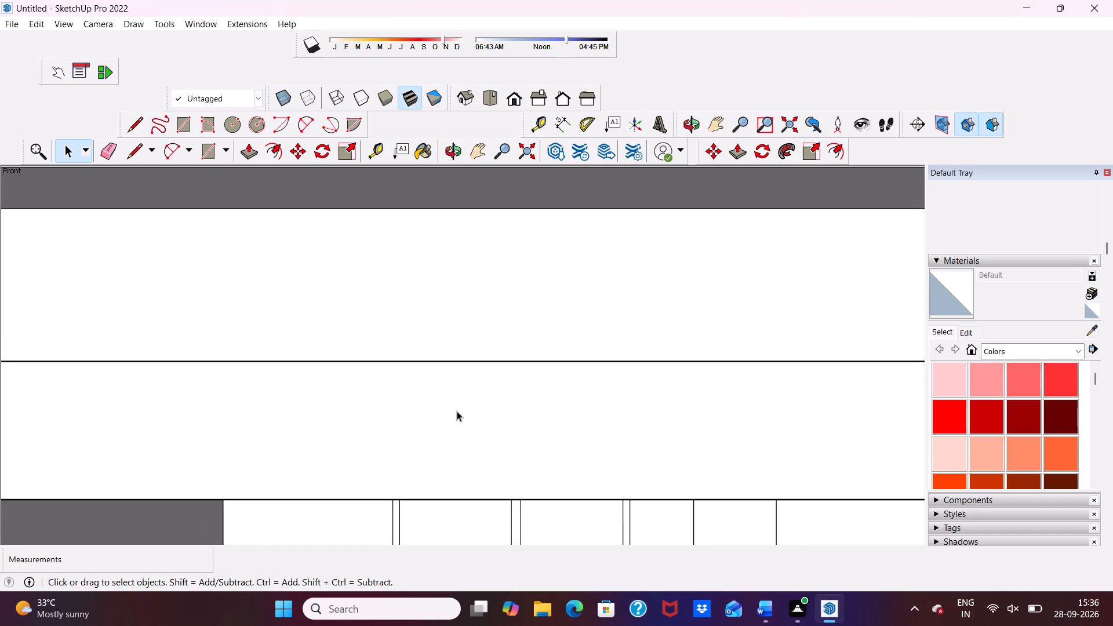
scroll(457, 411, down, 9)
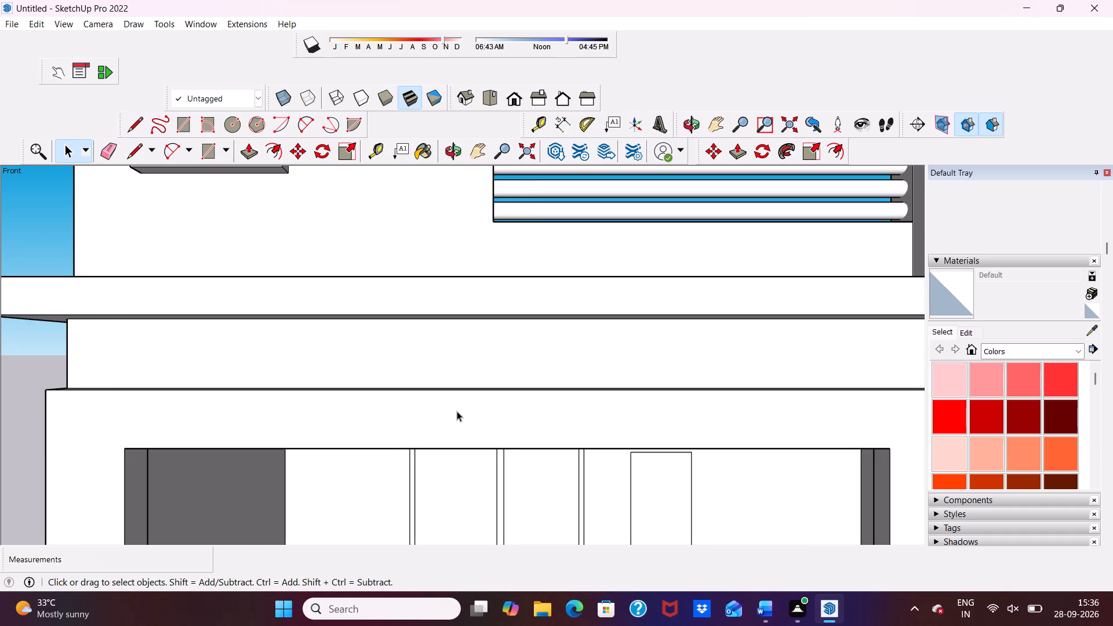
scroll(457, 411, down, 1)
middle_drag(457, 411, 521, 375)
middle_click(521, 375)
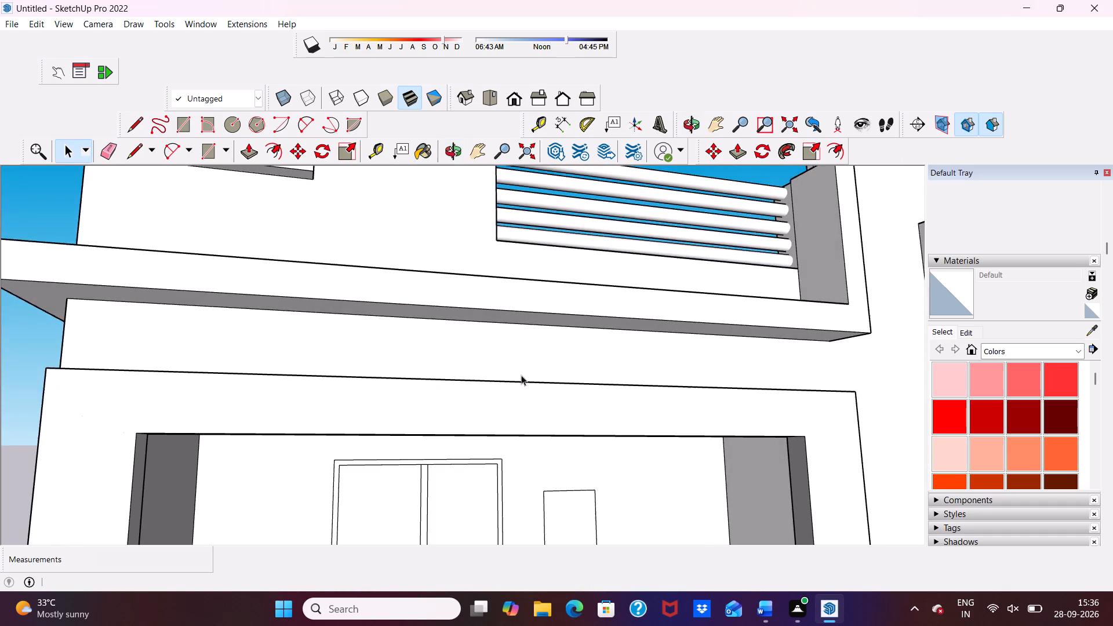
scroll(521, 375, up, 7)
scroll(521, 375, down, 19)
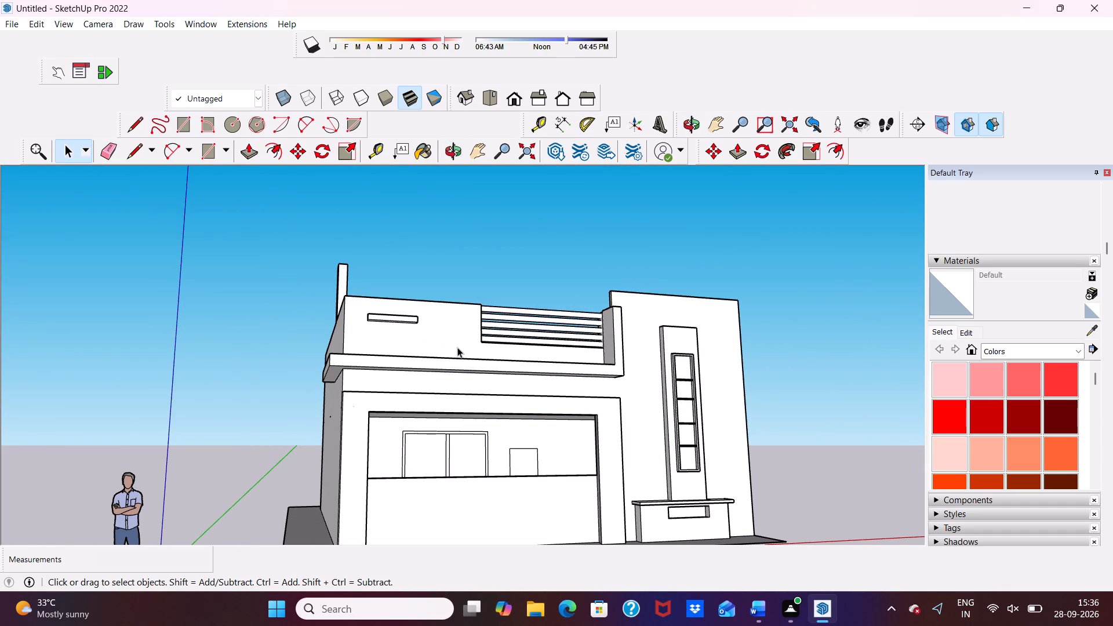
middle_drag(401, 297, 290, 564)
scroll(299, 344, up, 5)
scroll(304, 328, down, 5)
middle_drag(340, 393, 129, 444)
Erase the extra vertical edge on the roof-facing side of the side parapet post.
scroll(441, 190, up, 9)
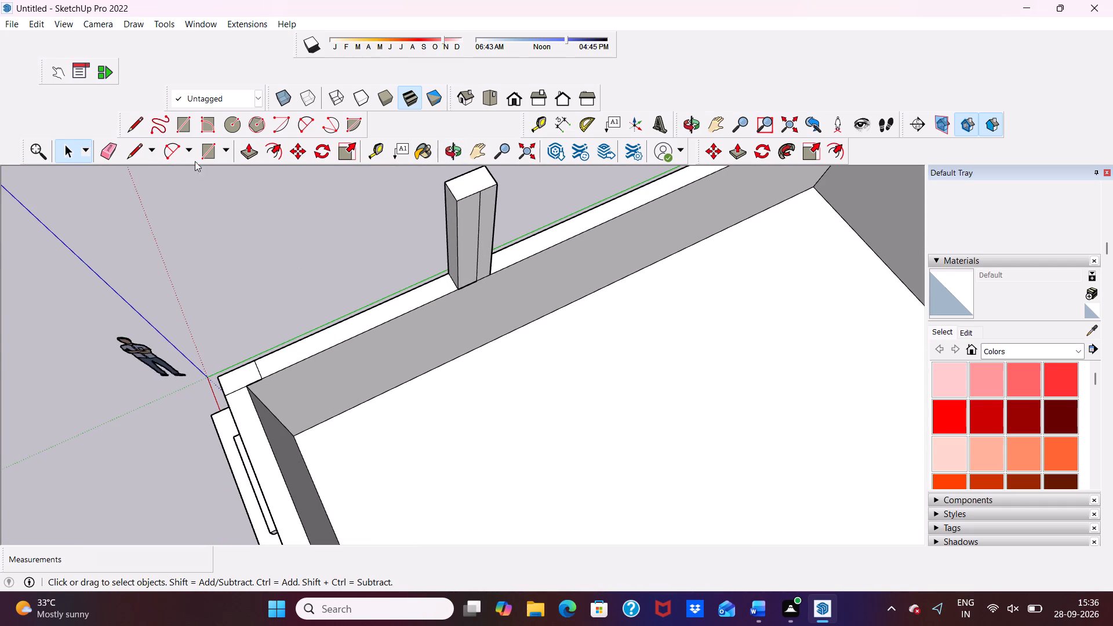
click(104, 155)
scroll(413, 265, up, 4)
click(518, 203)
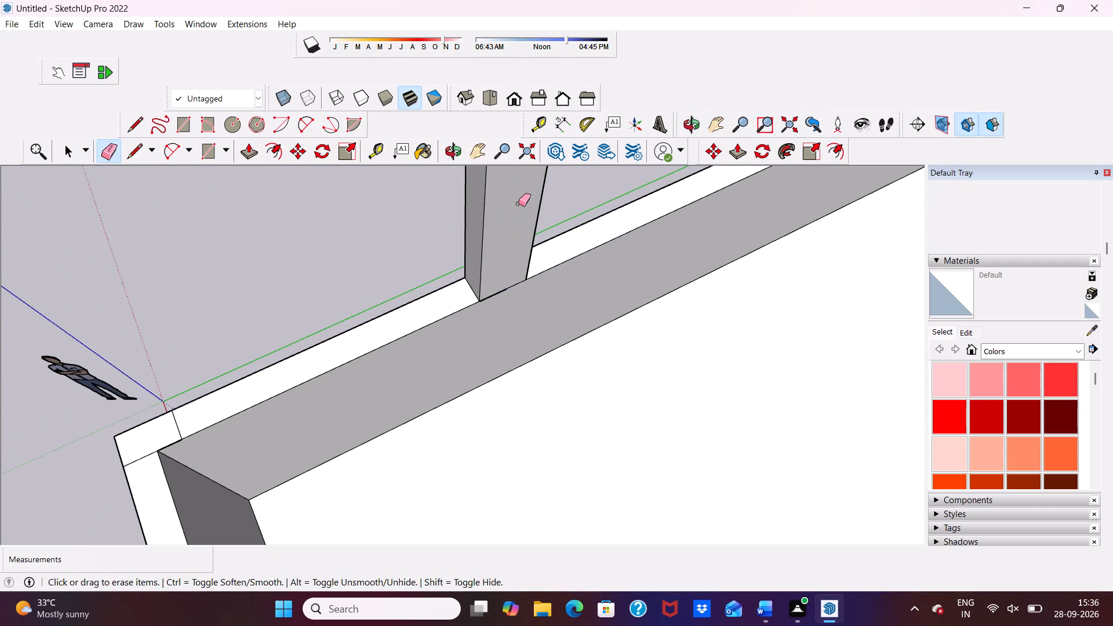
Lower the top face of the side parapet post by about 2 11/16".
scroll(518, 203, down, 14)
middle_drag(533, 265, 801, 166)
scroll(109, 300, down, 6)
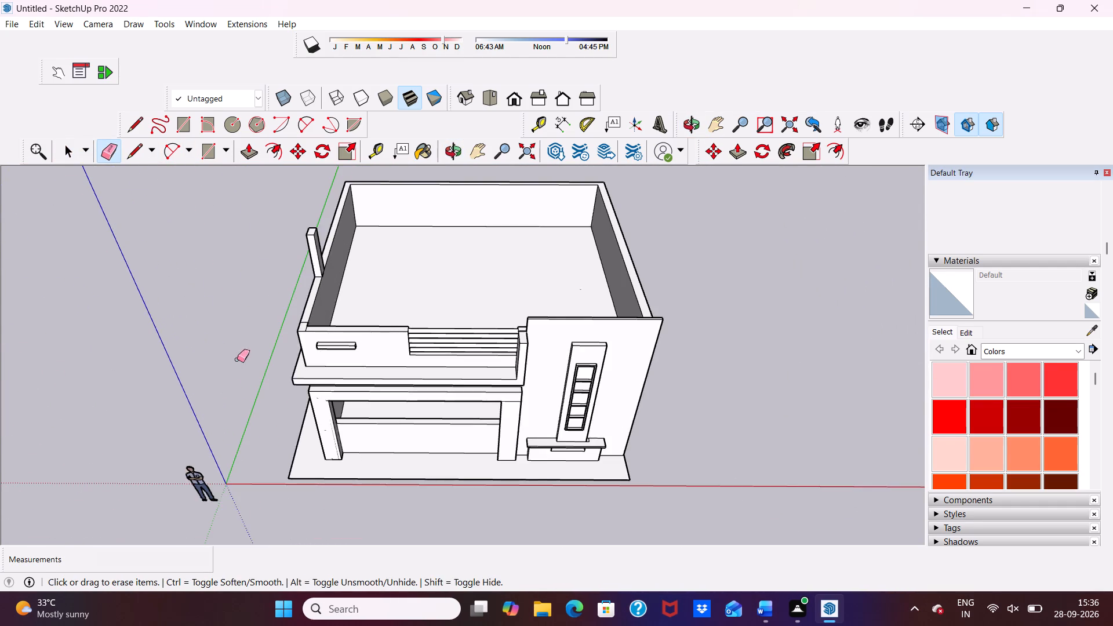
scroll(293, 289, up, 2)
middle_drag(293, 289, 359, 176)
key(space)
scroll(355, 272, up, 2)
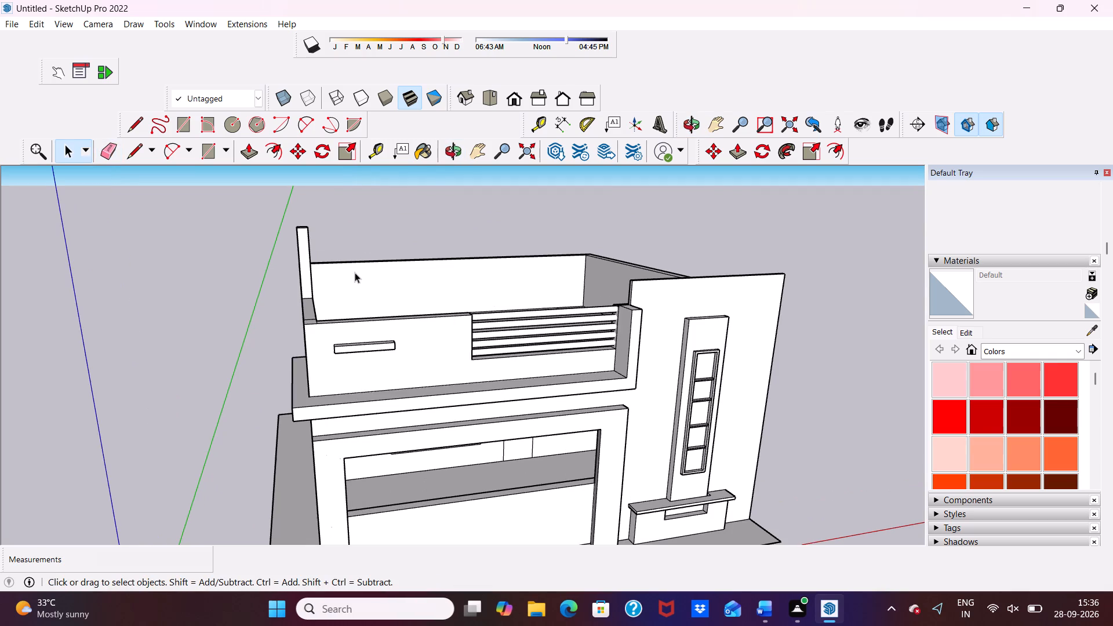
scroll(321, 234, up, 3)
middle_drag(318, 231, 288, 405)
scroll(216, 185, up, 5)
scroll(213, 208, down, 5)
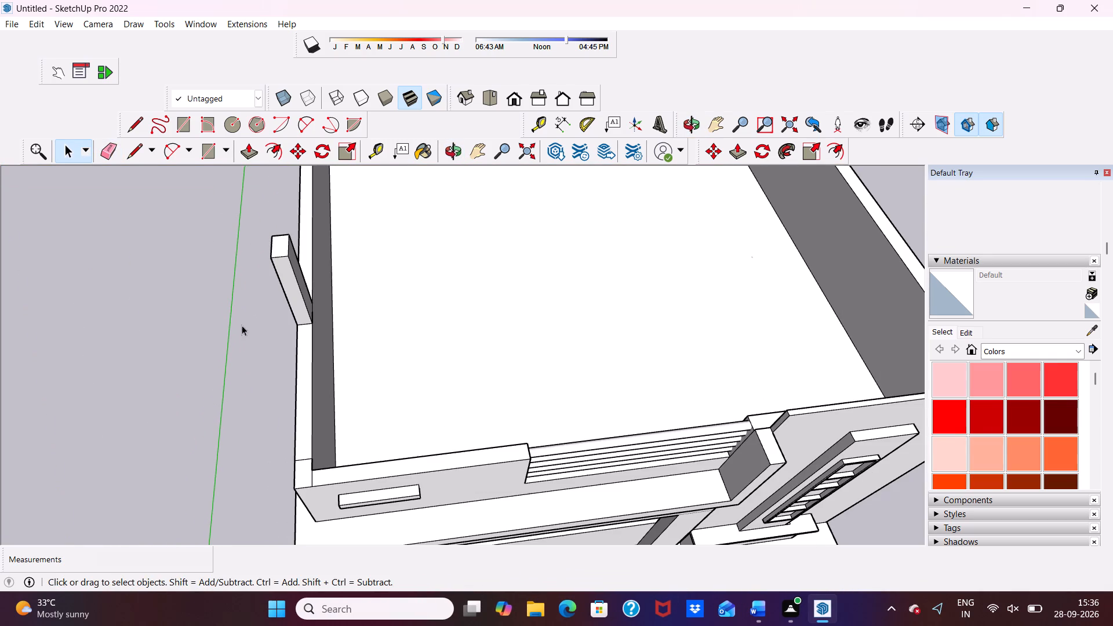
click(246, 150)
scroll(259, 270, up, 10)
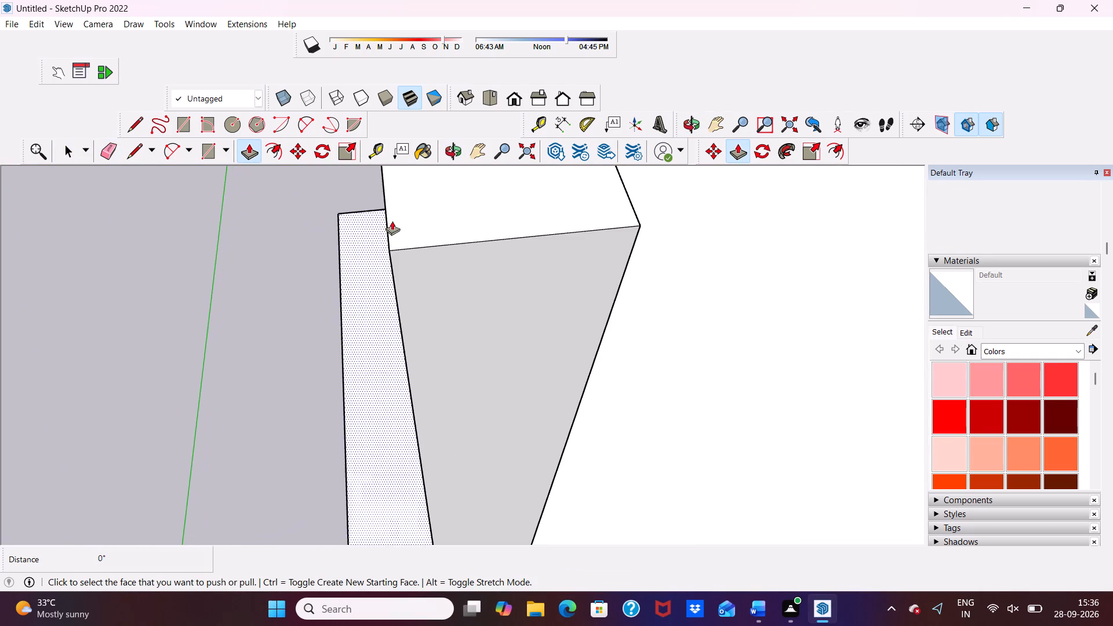
drag(420, 211, 435, 260)
Extrude the rectangle at the parapet's front corner upward to the same height as the side parapet post.
scroll(419, 289, down, 5)
scroll(417, 353, up, 1)
middle_drag(419, 359, 413, 286)
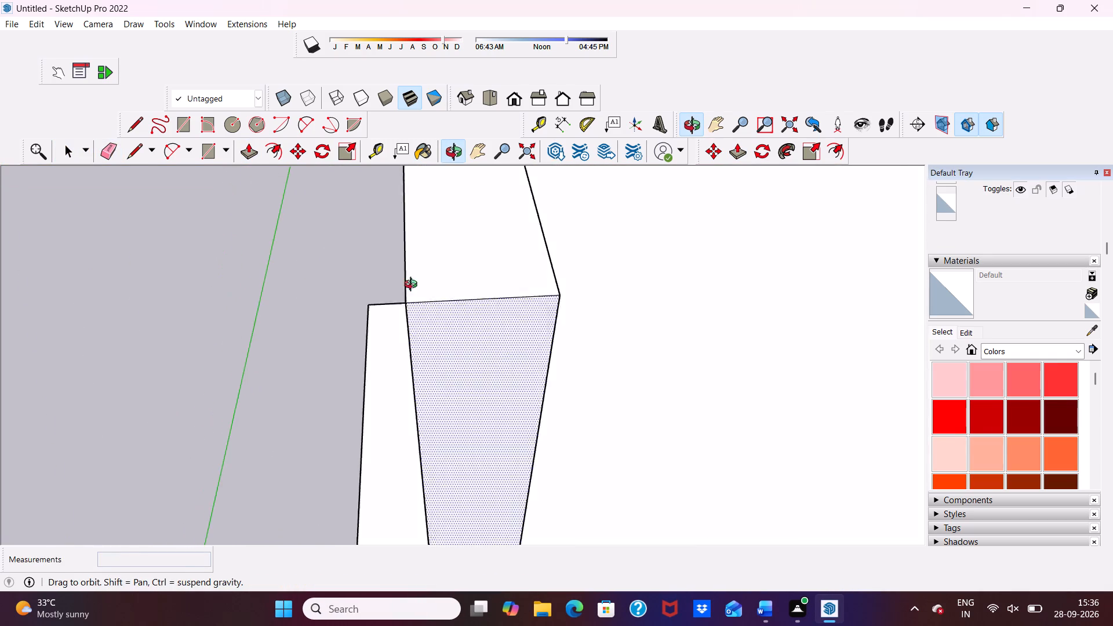
middle_drag(413, 286, 442, 197)
scroll(443, 196, up, 1)
scroll(434, 246, down, 18)
scroll(479, 395, up, 11)
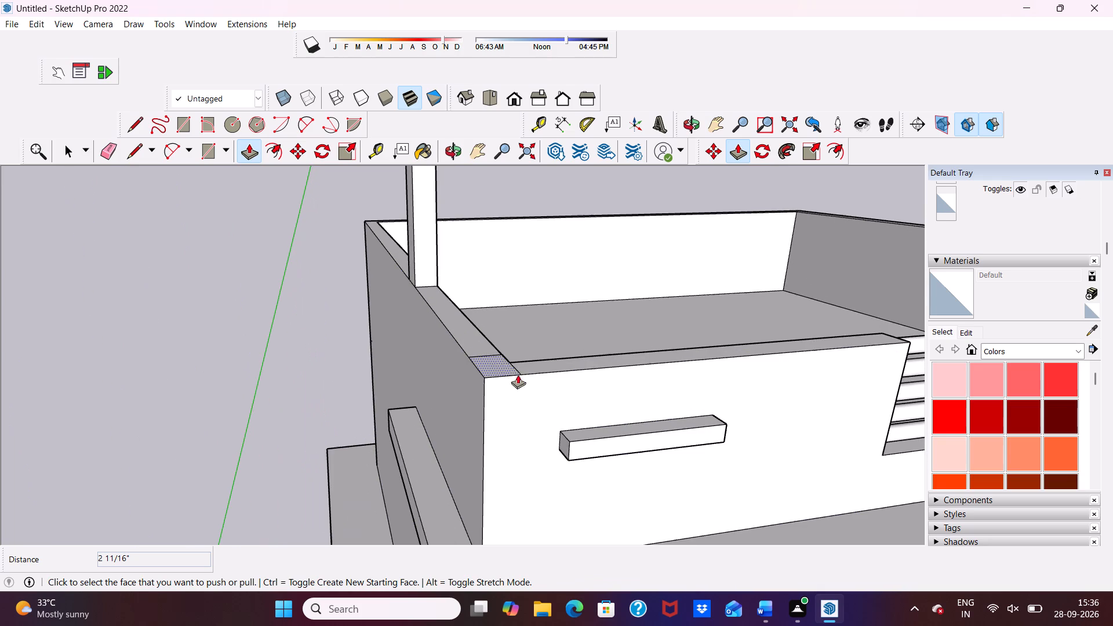
click(501, 356)
scroll(494, 267, down, 7)
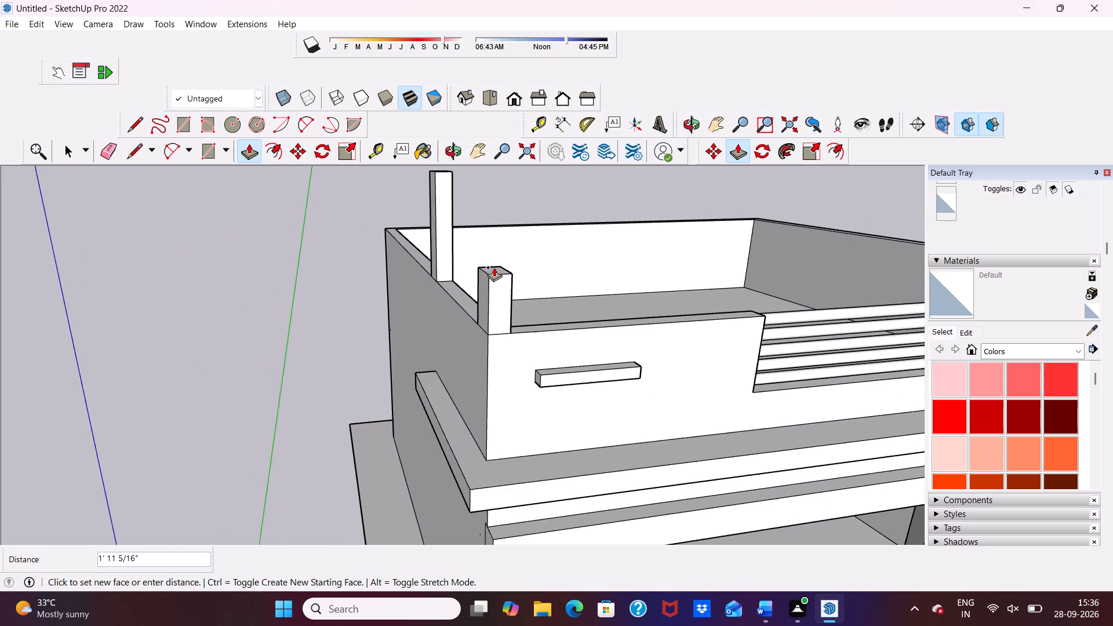
scroll(494, 267, down, 3)
scroll(458, 217, up, 7)
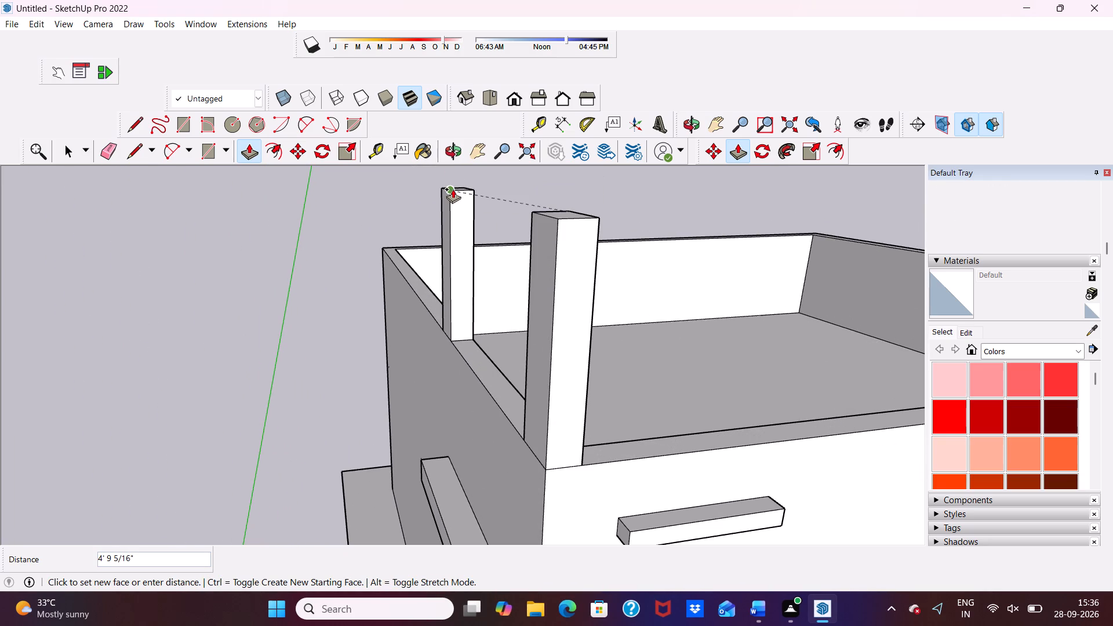
click(453, 189)
scroll(450, 208, down, 11)
key(space)
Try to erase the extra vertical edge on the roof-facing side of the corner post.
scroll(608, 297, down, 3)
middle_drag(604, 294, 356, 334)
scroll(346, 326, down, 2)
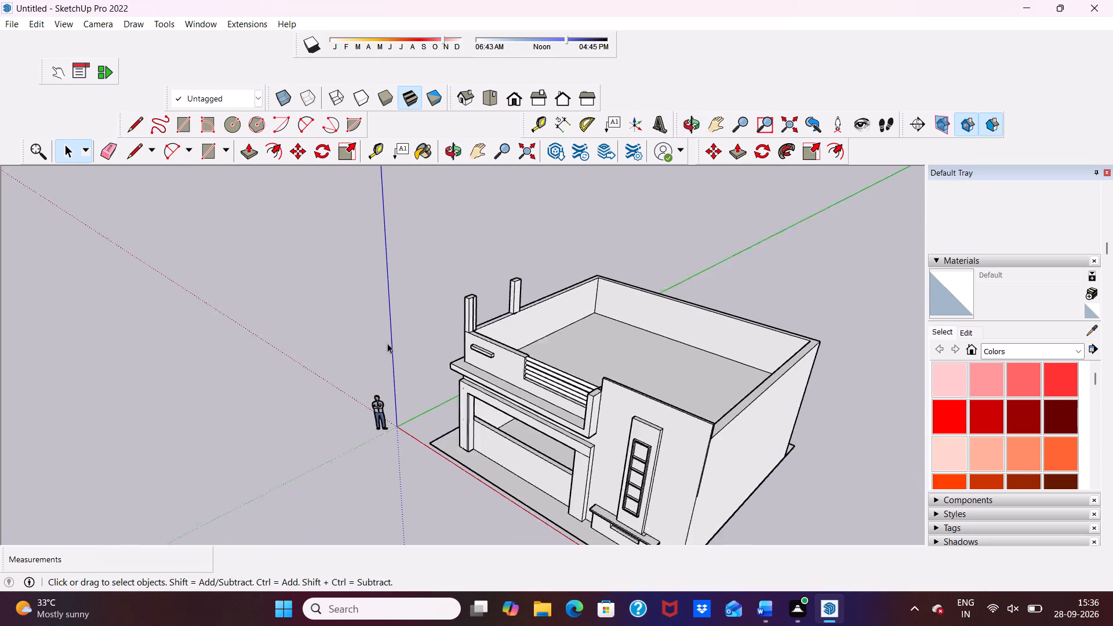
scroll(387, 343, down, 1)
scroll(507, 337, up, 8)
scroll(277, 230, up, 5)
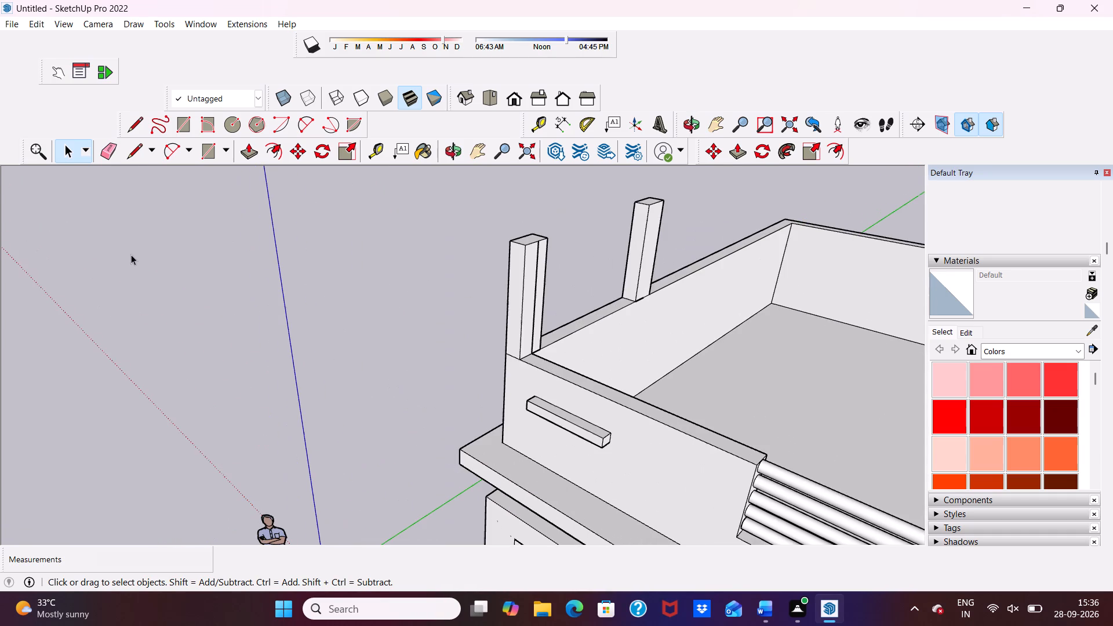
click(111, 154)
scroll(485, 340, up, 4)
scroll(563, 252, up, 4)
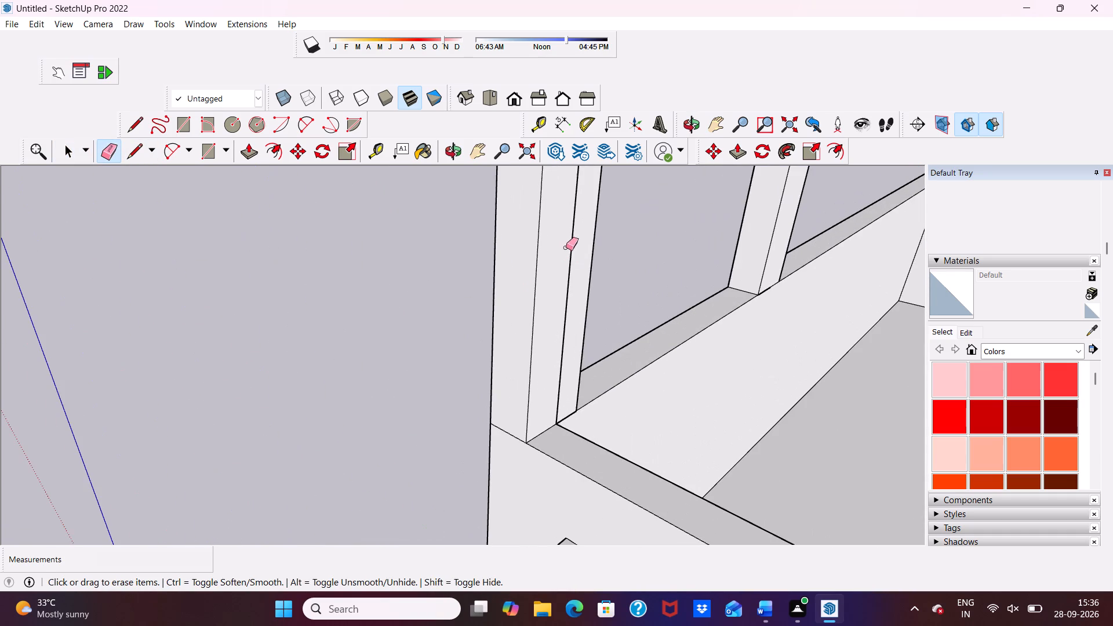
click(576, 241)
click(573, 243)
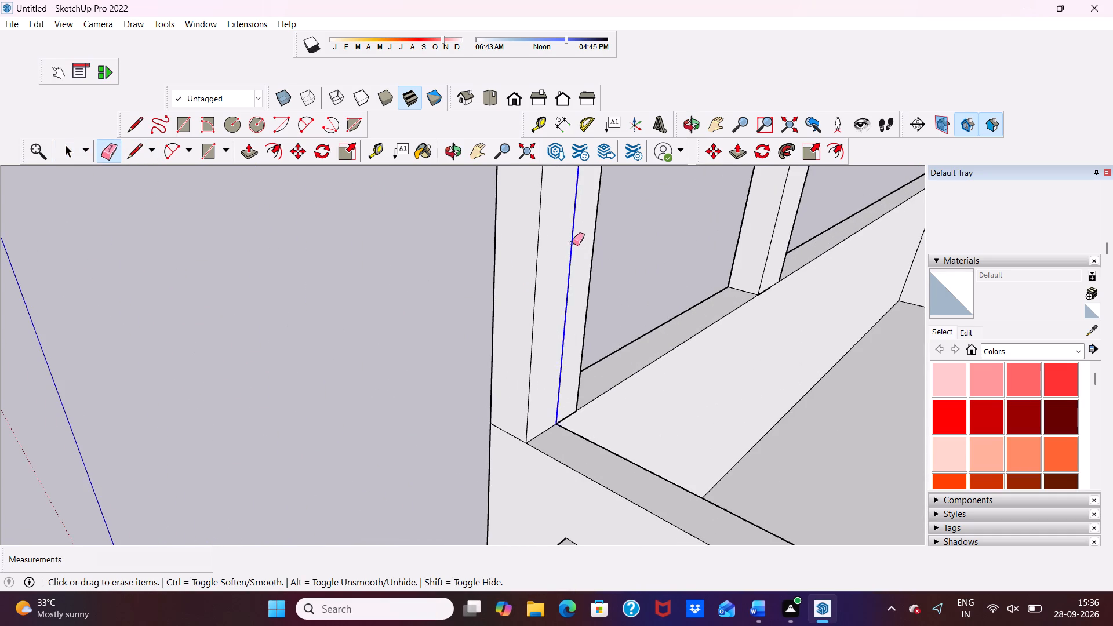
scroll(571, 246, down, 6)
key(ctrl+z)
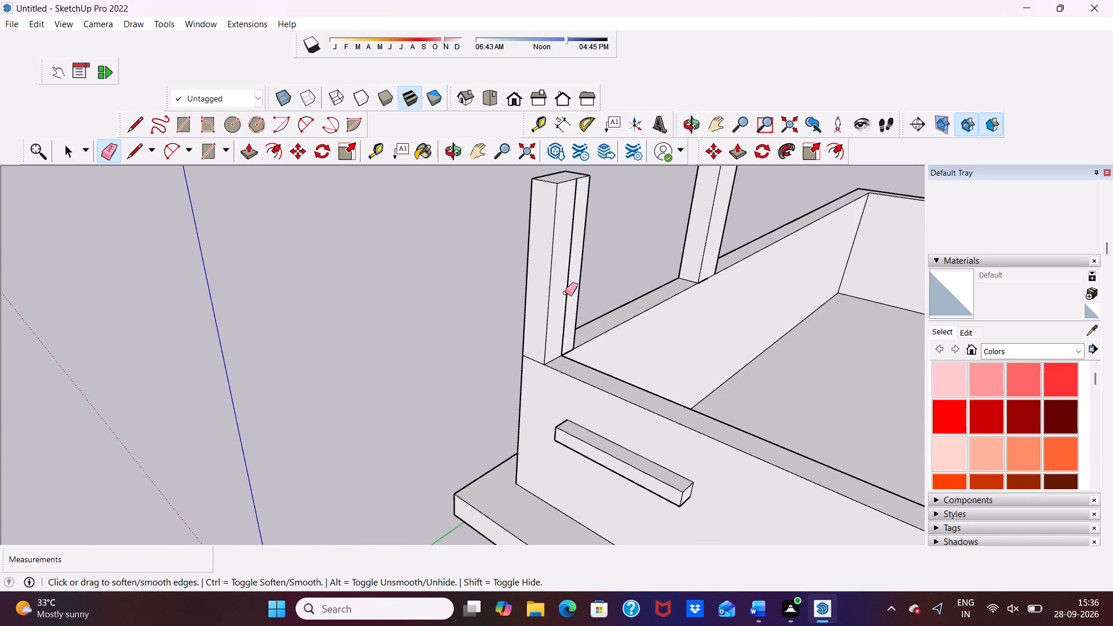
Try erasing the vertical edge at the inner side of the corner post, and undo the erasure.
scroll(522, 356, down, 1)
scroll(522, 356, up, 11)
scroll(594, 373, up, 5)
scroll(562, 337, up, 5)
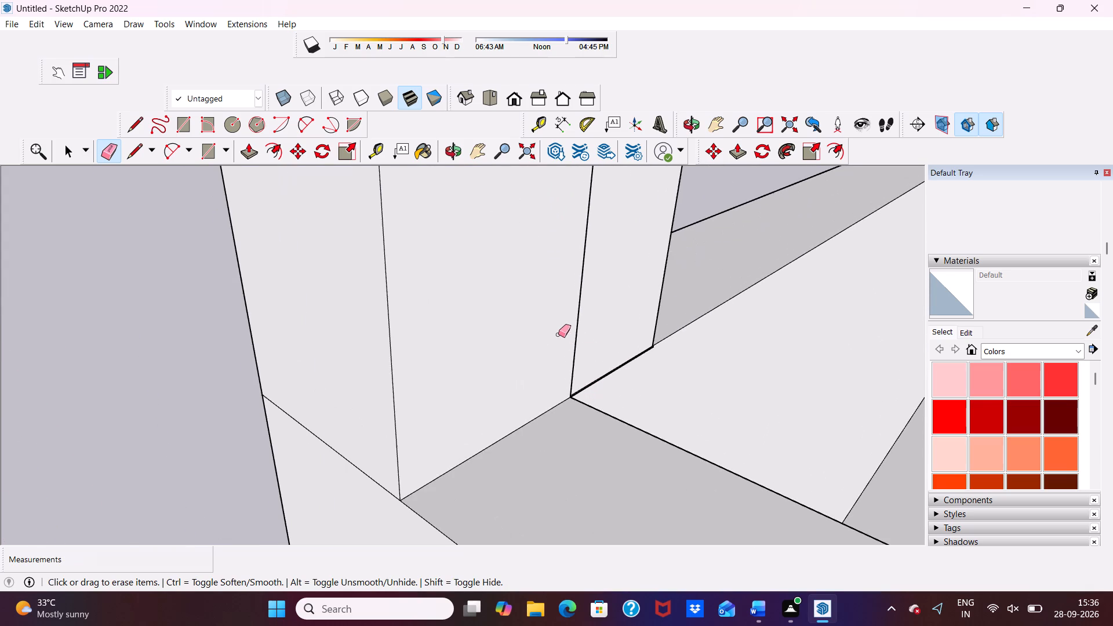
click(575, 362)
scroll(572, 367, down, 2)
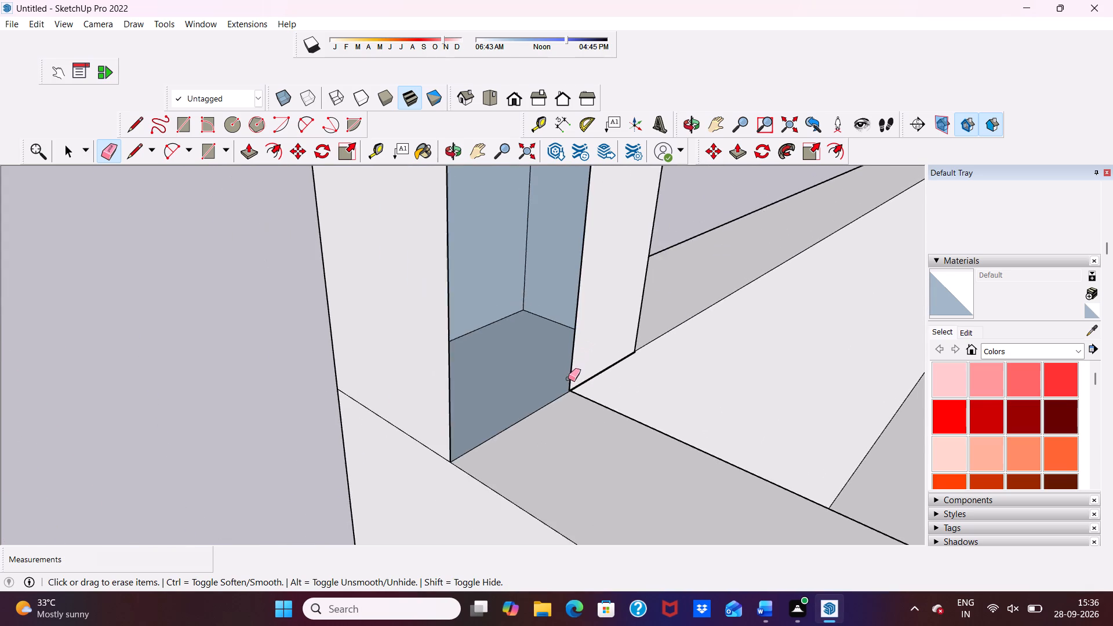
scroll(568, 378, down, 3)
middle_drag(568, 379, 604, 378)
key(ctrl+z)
Examine the corner post, the side post and the front parapet from several angles.
ctrl+scroll(596, 394, down, 2)
ctrl+scroll(593, 403, up, 1)
ctrl+scroll(592, 408, down, 2)
middle_drag(576, 420, 507, 458)
scroll(495, 452, up, 1)
scroll(482, 435, down, 2)
scroll(482, 435, up, 1)
scroll(482, 435, down, 6)
middle_drag(493, 461, 715, 381)
scroll(712, 377, up, 4)
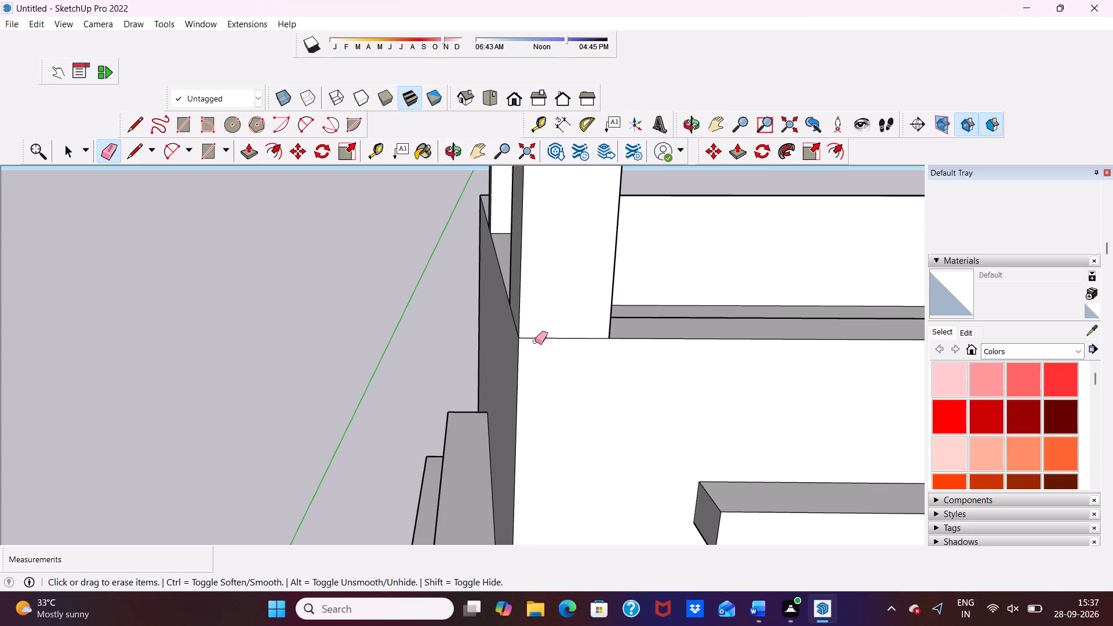
scroll(534, 343, down, 4)
key(space)
scroll(533, 350, down, 16)
middle_drag(563, 375, 529, 375)
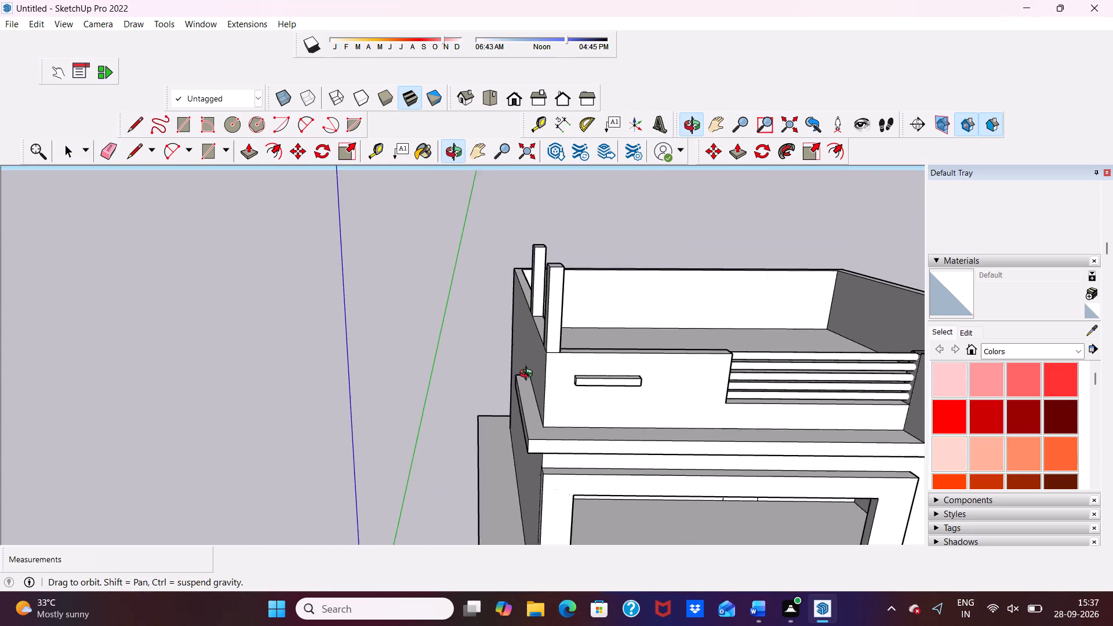
middle_drag(529, 375, 398, 349)
key(space)
scroll(632, 298, down, 3)
middle_drag(632, 298, 645, 304)
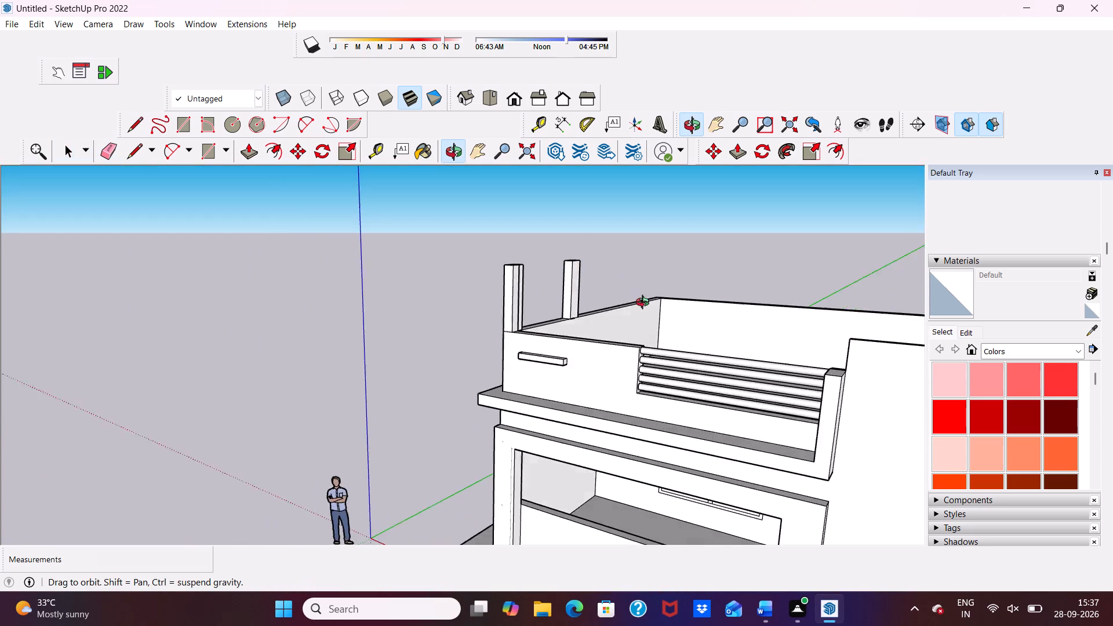
middle_drag(645, 304, 800, 282)
scroll(816, 307, up, 4)
scroll(813, 309, down, 2)
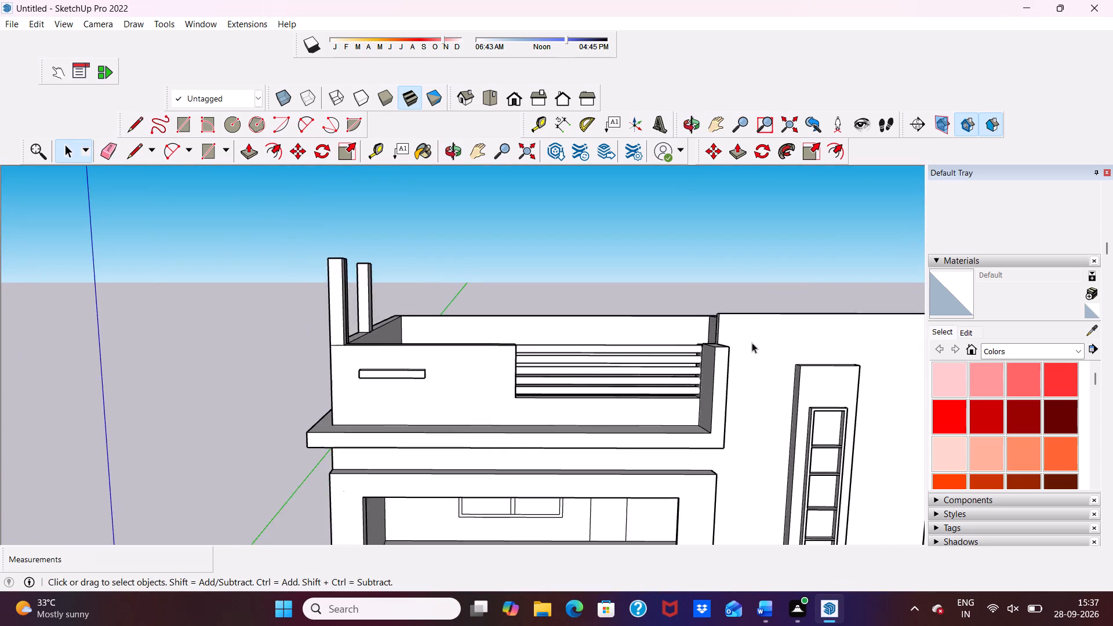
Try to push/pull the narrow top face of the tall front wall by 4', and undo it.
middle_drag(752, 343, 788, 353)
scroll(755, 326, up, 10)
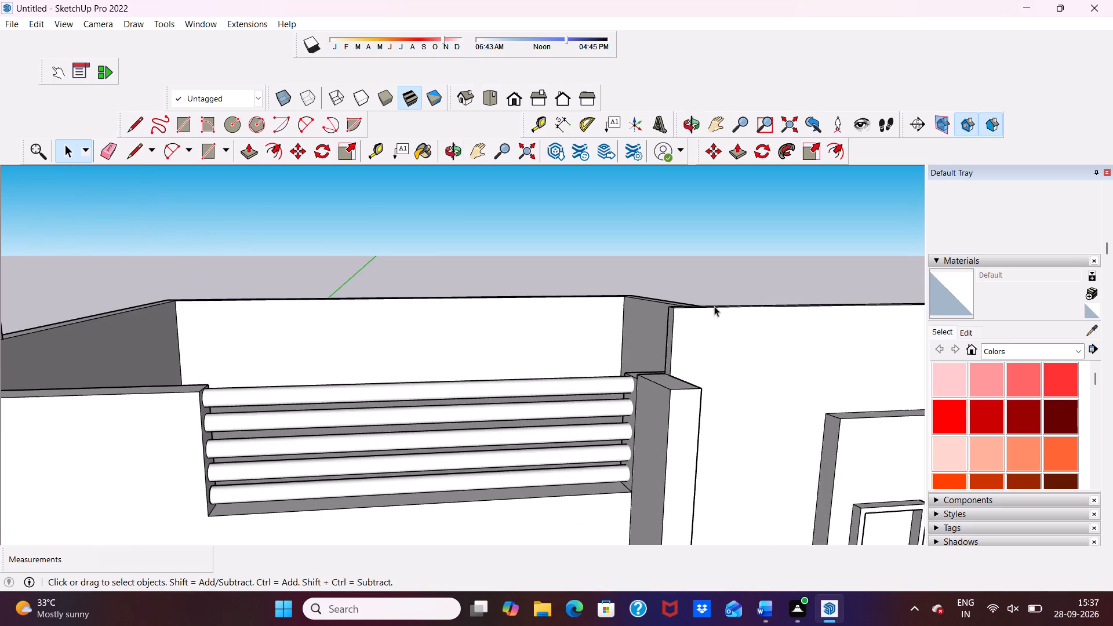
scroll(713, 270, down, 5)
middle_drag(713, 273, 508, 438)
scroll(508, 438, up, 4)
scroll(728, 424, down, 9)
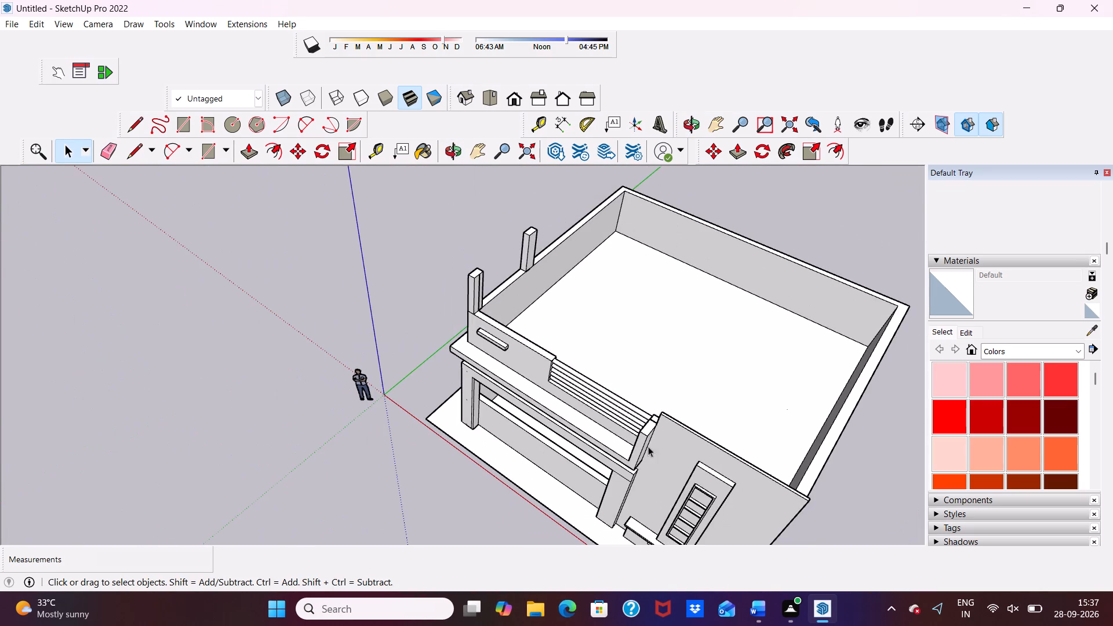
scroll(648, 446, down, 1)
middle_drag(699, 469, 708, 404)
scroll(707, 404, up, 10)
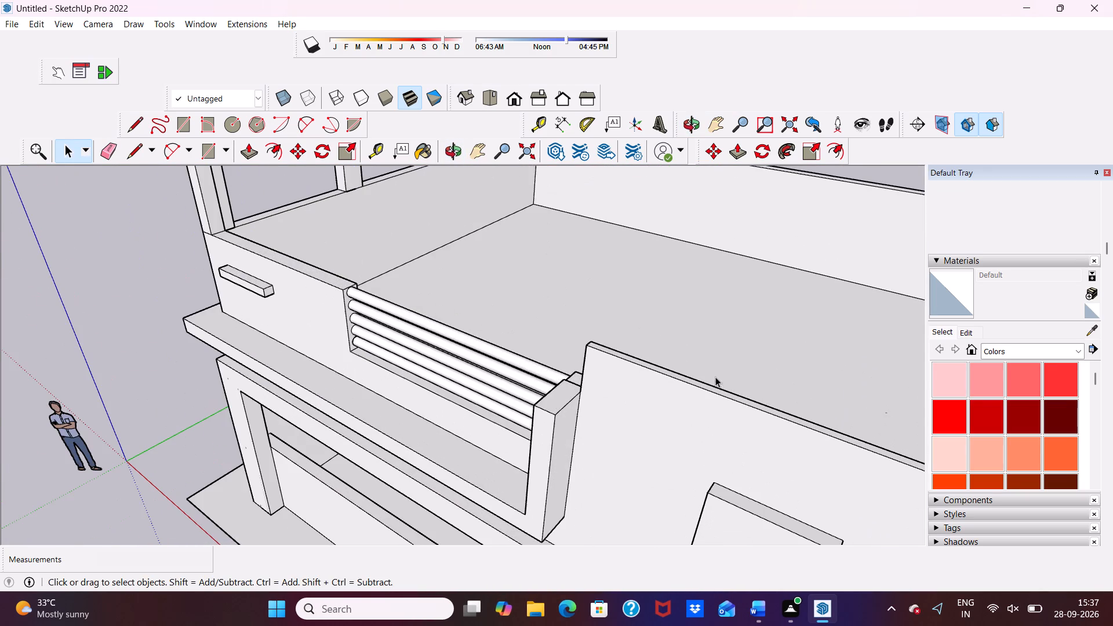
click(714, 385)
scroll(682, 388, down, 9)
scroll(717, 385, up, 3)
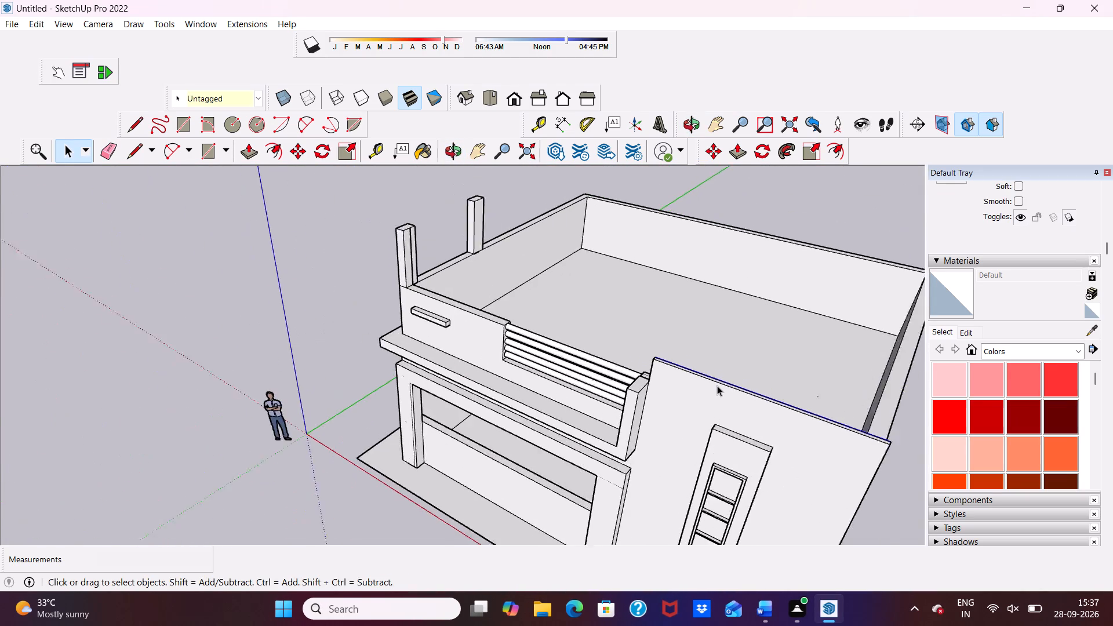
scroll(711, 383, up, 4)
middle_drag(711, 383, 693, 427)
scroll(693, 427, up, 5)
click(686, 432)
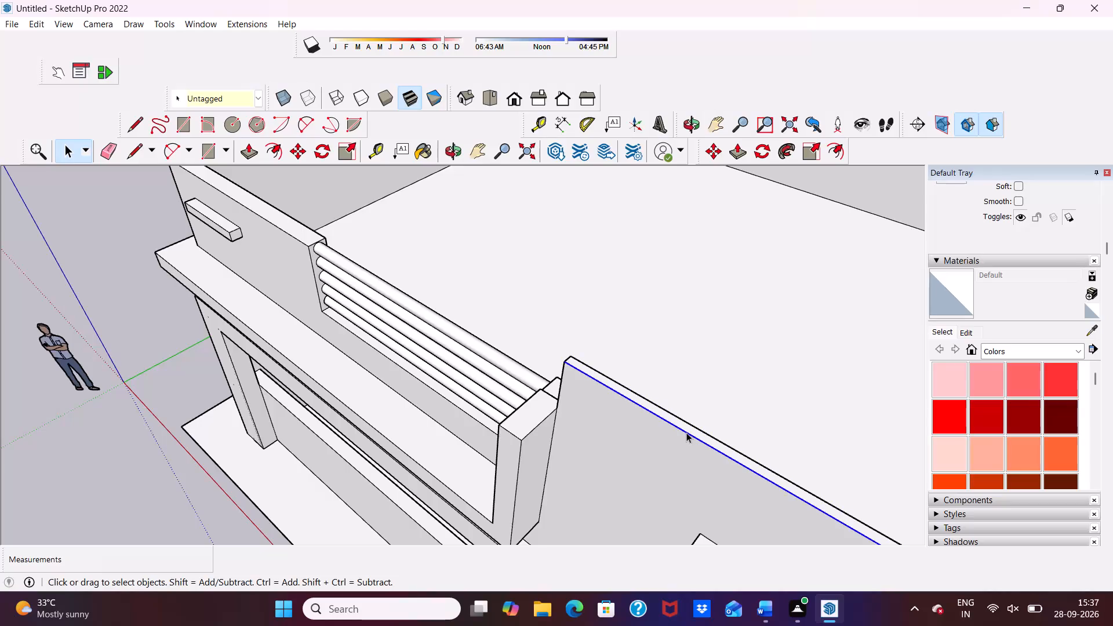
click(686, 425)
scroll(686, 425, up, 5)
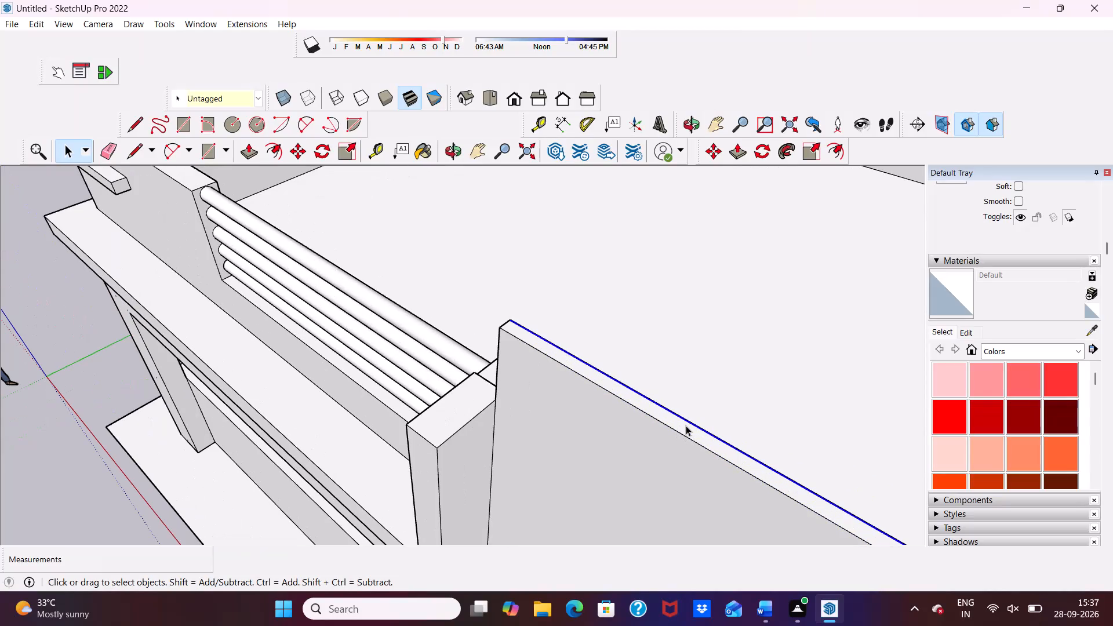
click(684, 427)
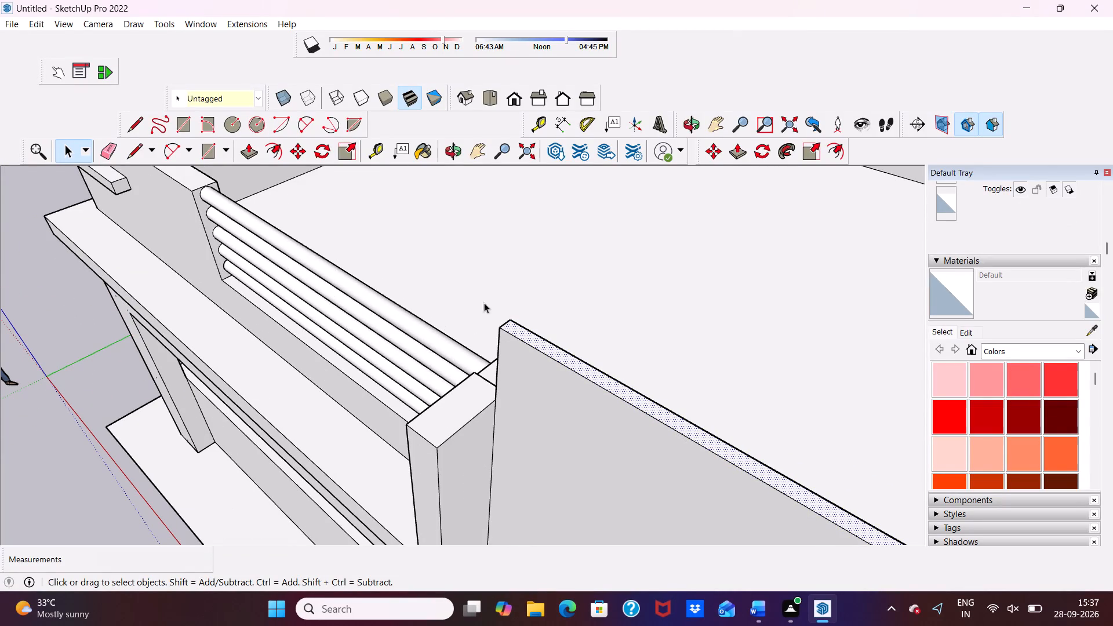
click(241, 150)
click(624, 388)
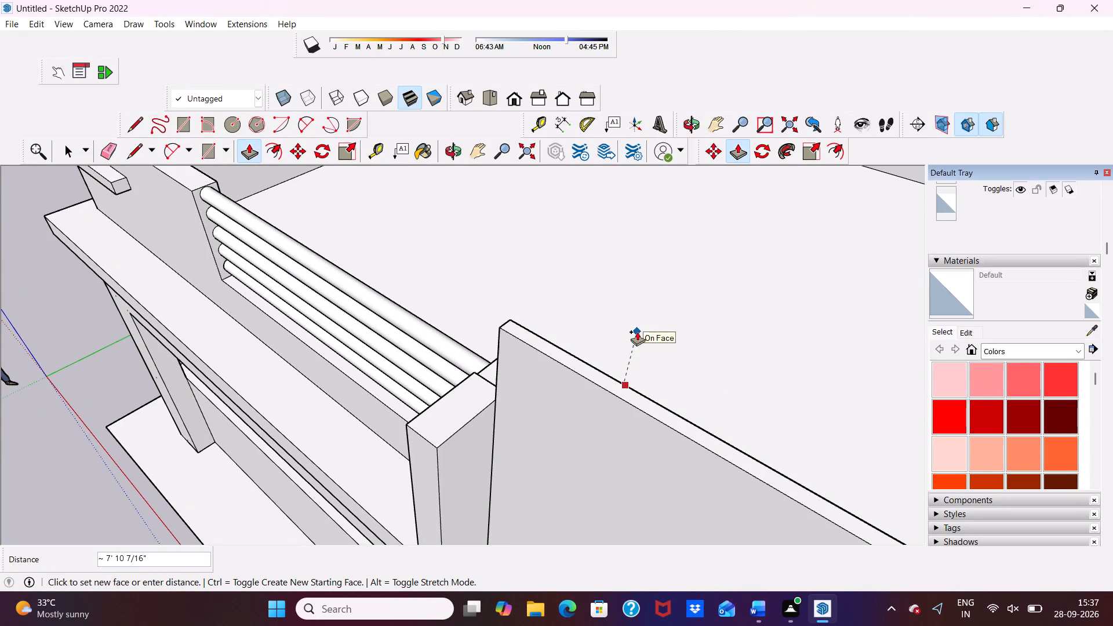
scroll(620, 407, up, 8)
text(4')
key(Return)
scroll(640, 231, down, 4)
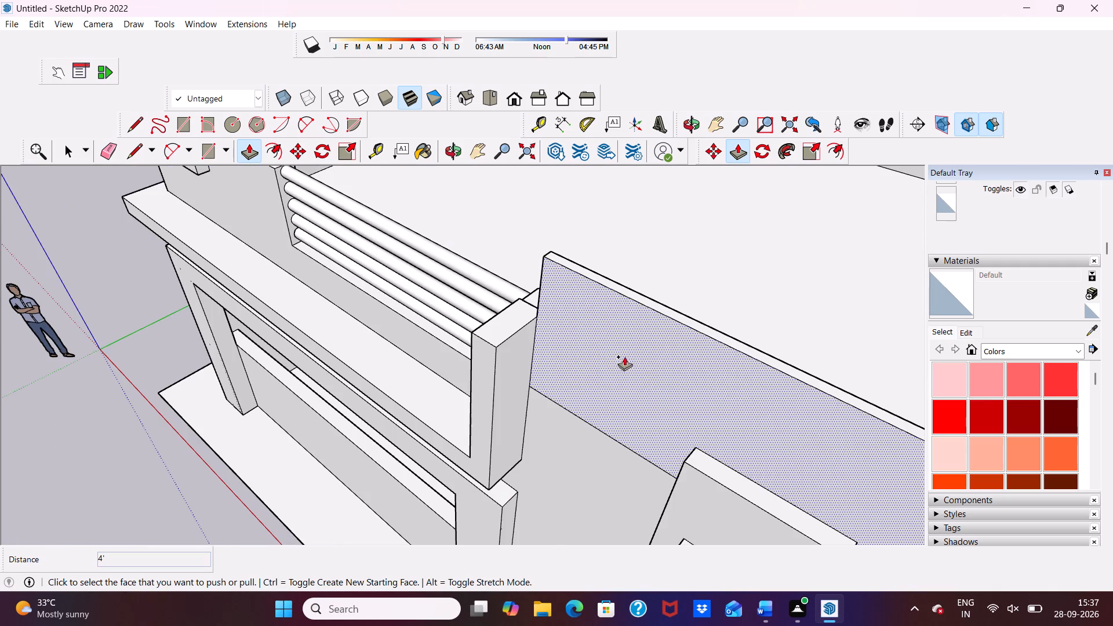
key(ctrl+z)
Extrude the narrow top face of the tall front wall beside the railing upward by 4'.
ctrl+click(624, 360)
scroll(644, 292, down, 4)
middle_drag(649, 282, 388, 217)
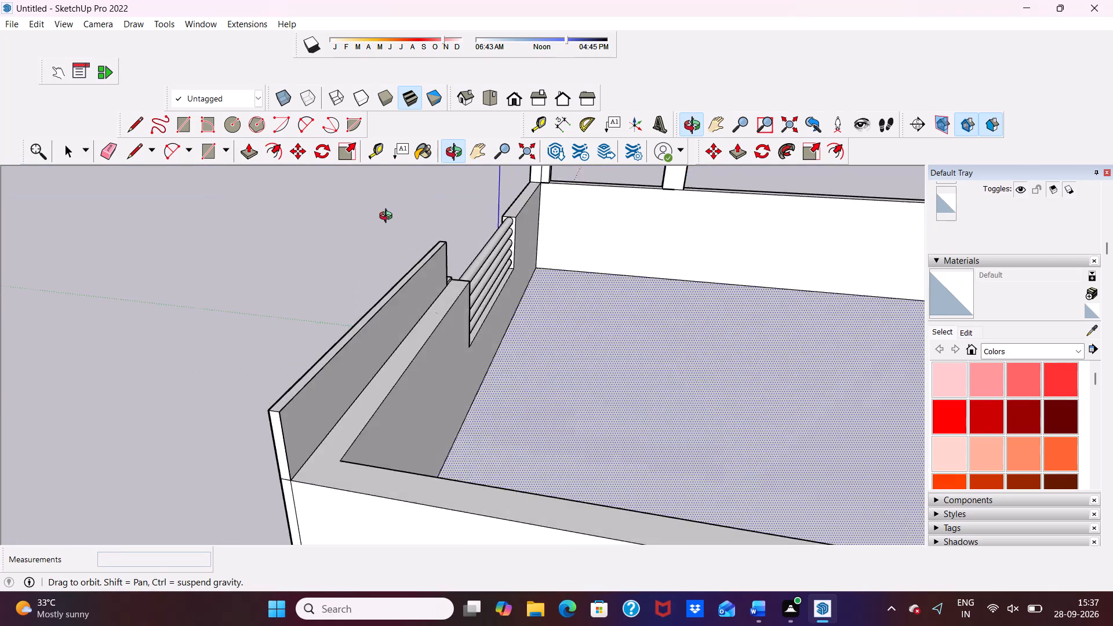
middle_drag(388, 217, 397, 230)
scroll(414, 259, up, 6)
scroll(472, 327, up, 2)
click(474, 330)
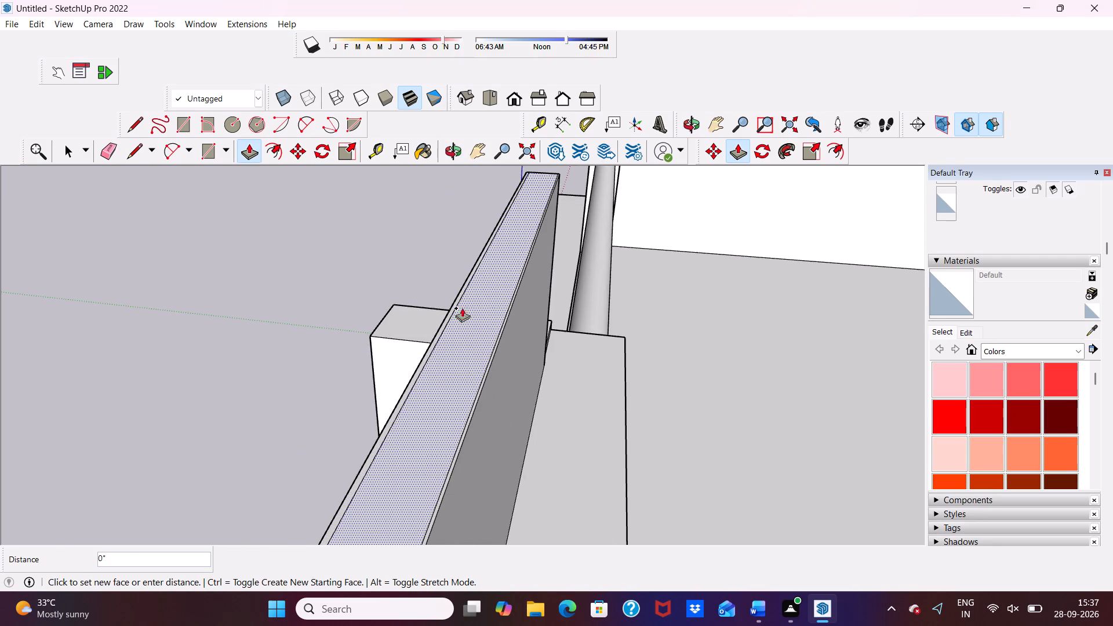
scroll(436, 278, down, 3)
scroll(395, 235, down, 9)
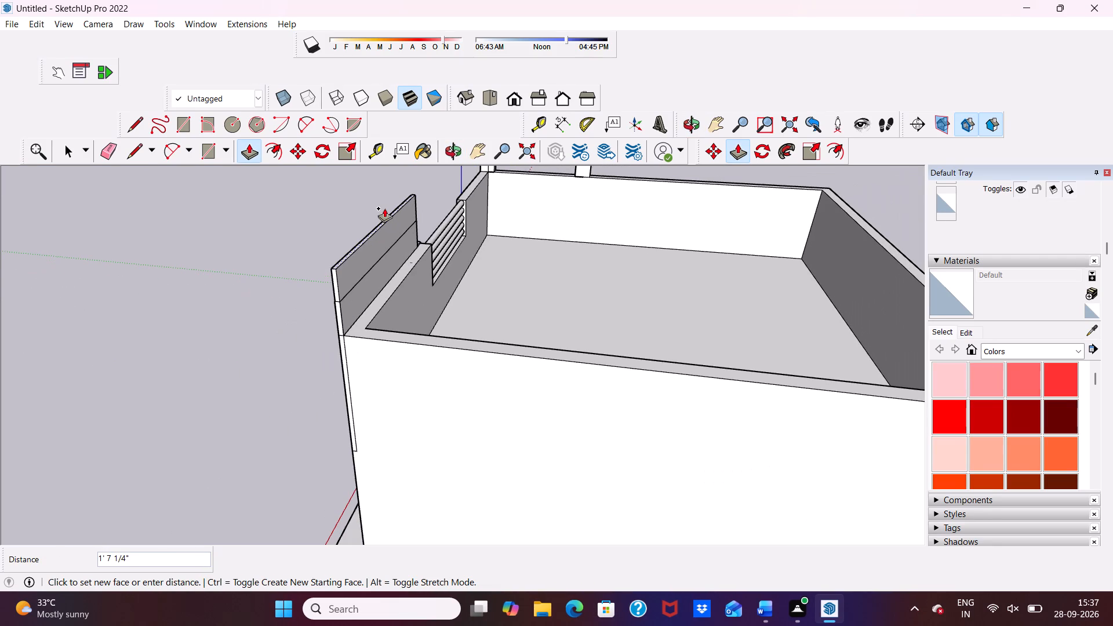
text(4')
key(Return)
scroll(384, 208, up, 1)
scroll(383, 208, down, 6)
middle_drag(454, 255, 570, 191)
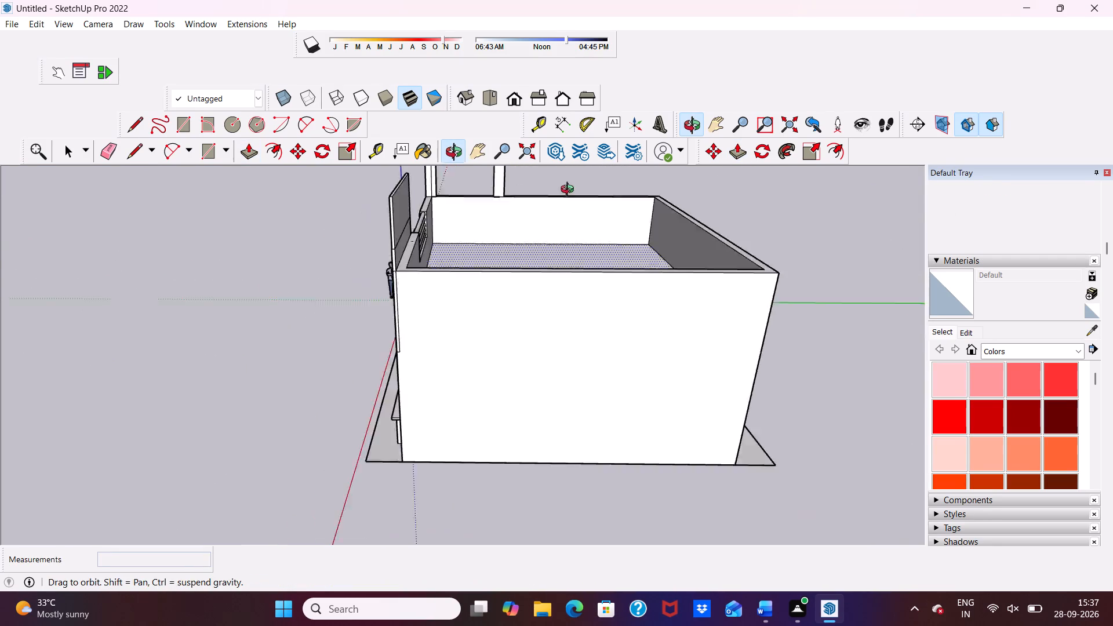
middle_drag(570, 191, 781, 170)
scroll(537, 196, down, 5)
middle_drag(528, 217, 643, 249)
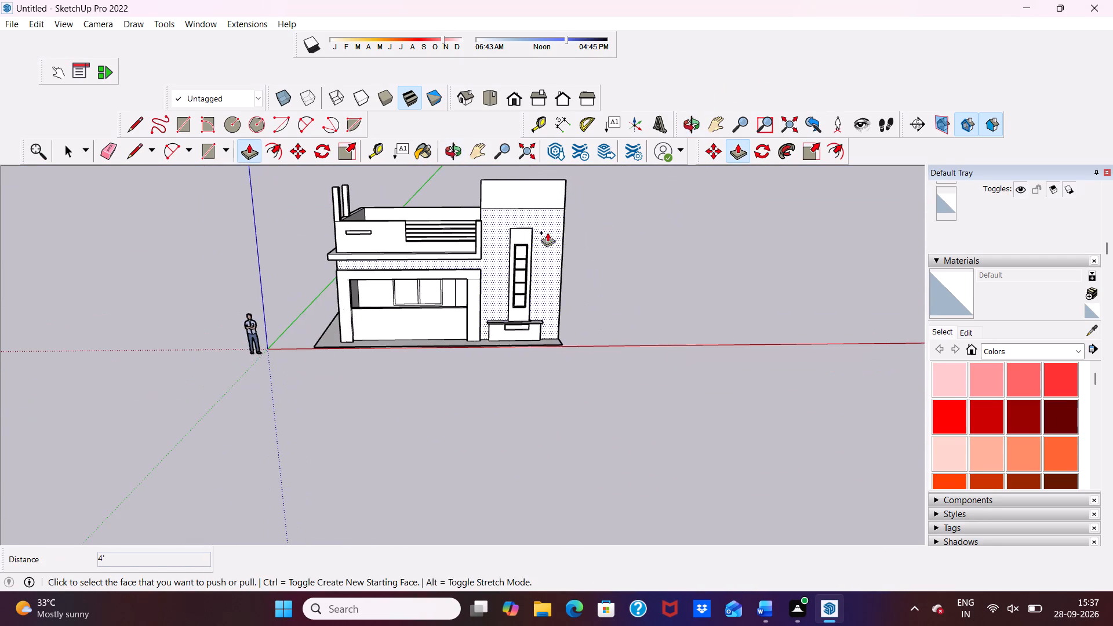
scroll(532, 209, up, 4)
key(space)
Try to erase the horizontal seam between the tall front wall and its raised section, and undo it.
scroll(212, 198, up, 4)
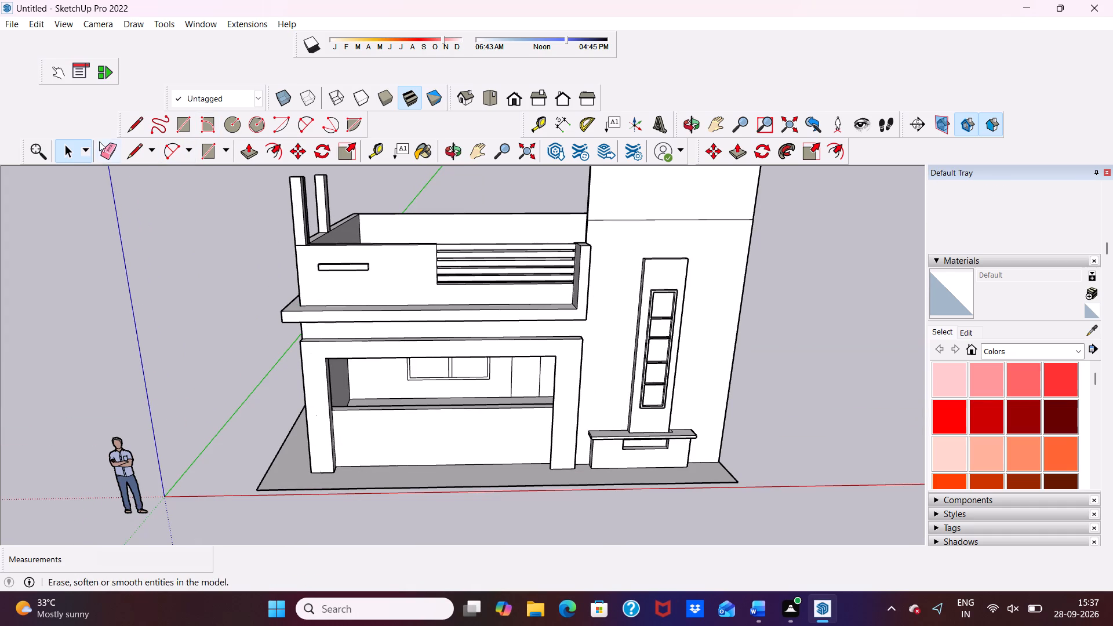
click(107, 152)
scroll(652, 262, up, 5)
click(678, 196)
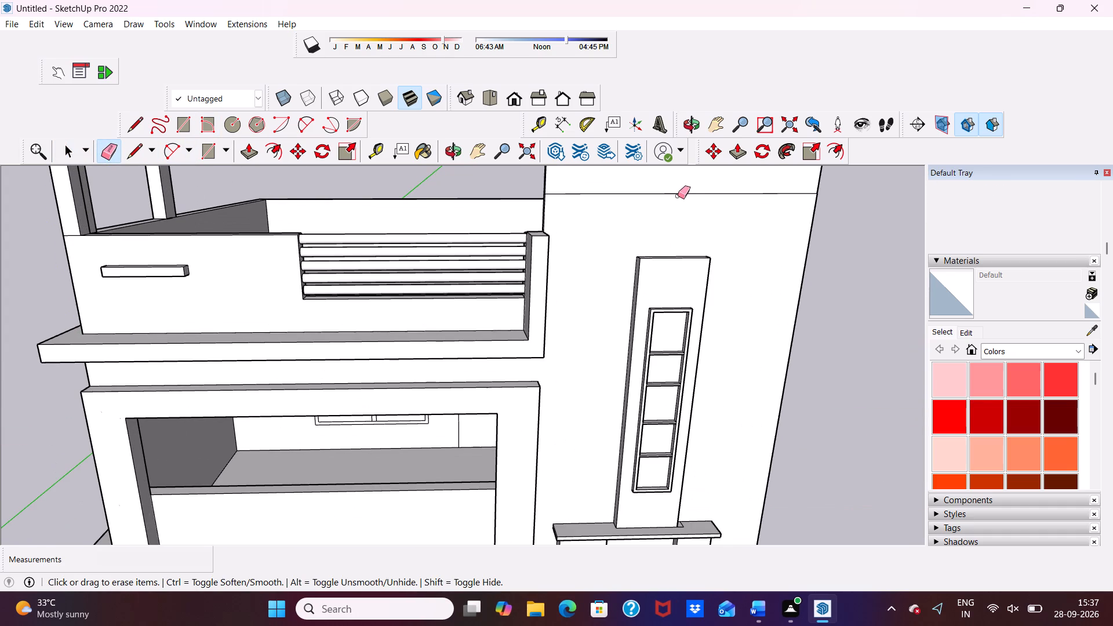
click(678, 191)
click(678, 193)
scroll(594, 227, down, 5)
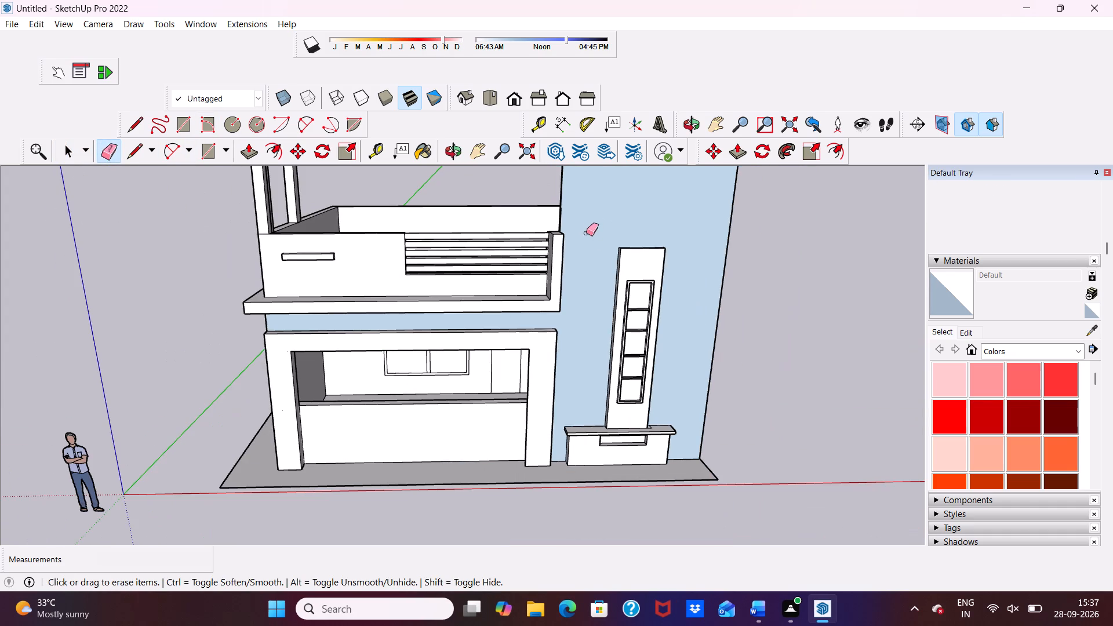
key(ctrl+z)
Pull the front face of the raised wall section forward until it is flush with the wall face below.
scroll(648, 220, up, 4)
scroll(648, 218, down, 1)
middle_drag(648, 217, 551, 372)
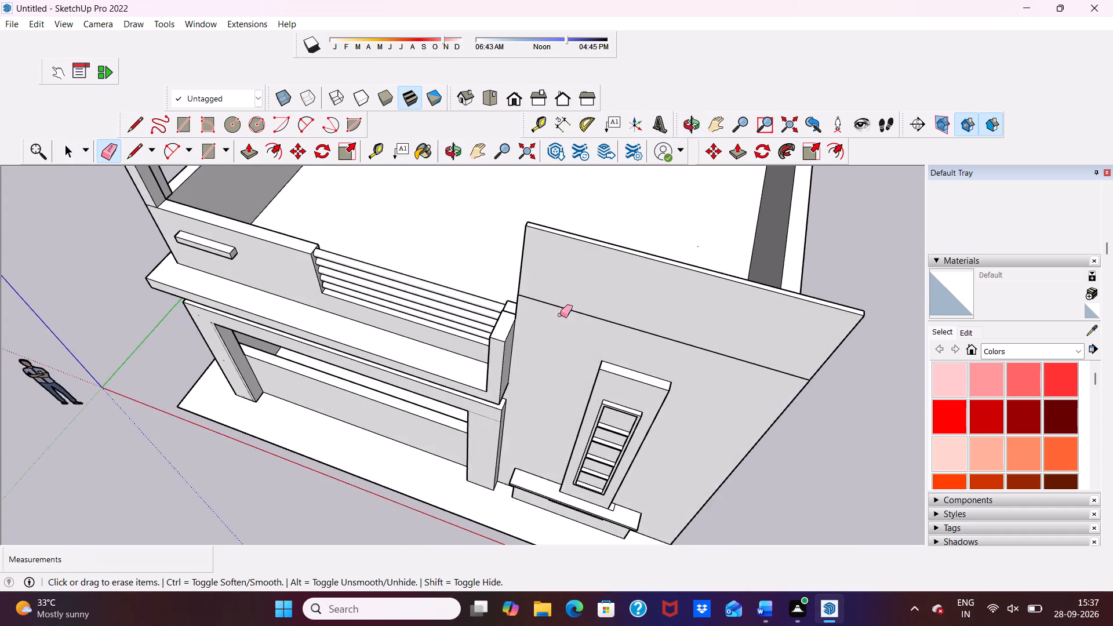
scroll(563, 311, up, 5)
scroll(572, 288, down, 2)
scroll(572, 288, up, 20)
scroll(572, 288, up, 5)
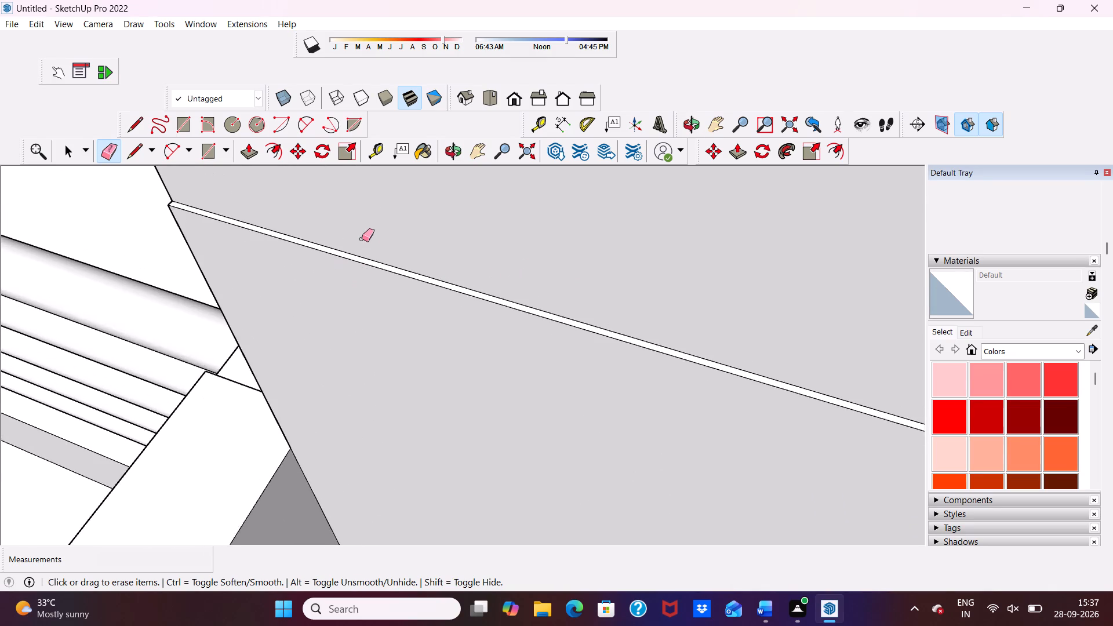
scroll(362, 239, up, 2)
key(space)
click(347, 227)
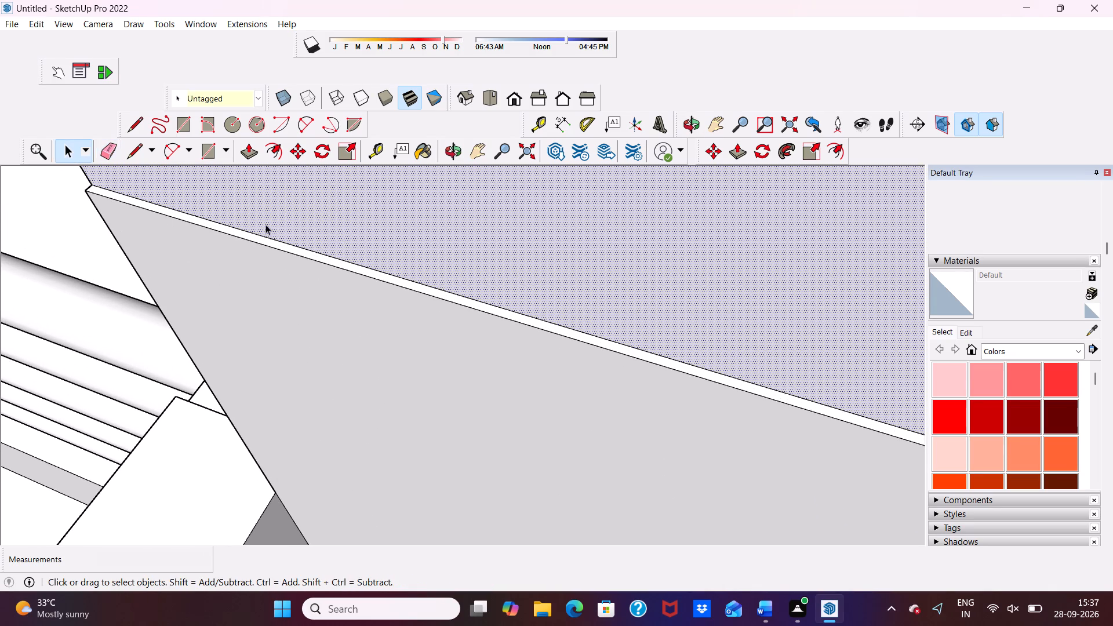
click(248, 146)
click(311, 223)
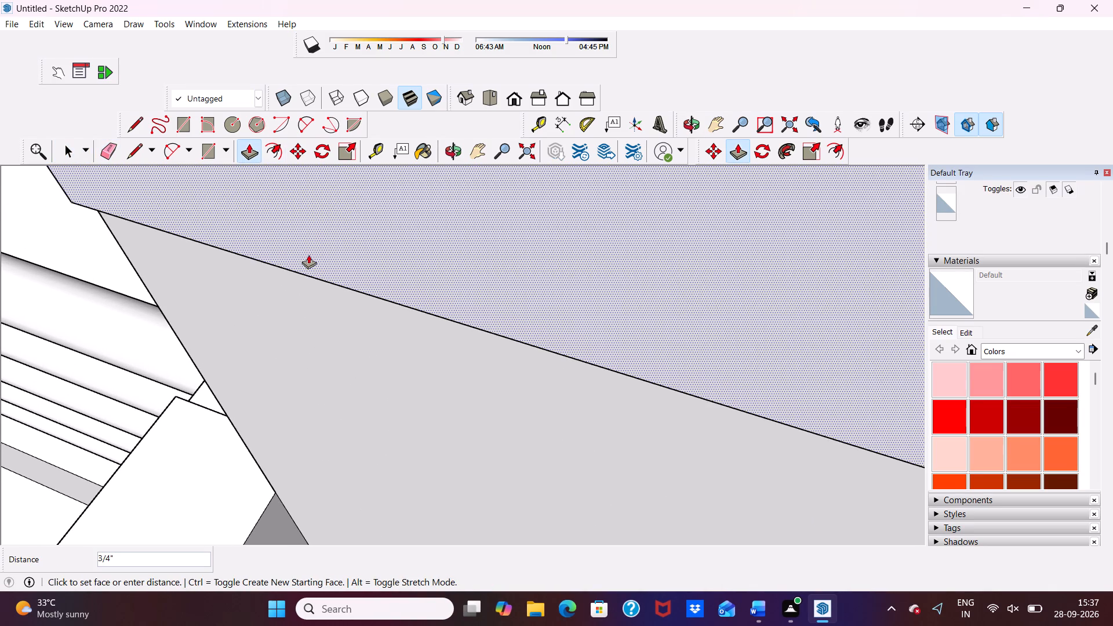
scroll(333, 228, down, 3)
scroll(328, 249, up, 3)
scroll(328, 249, down, 4)
middle_drag(340, 247, 355, 248)
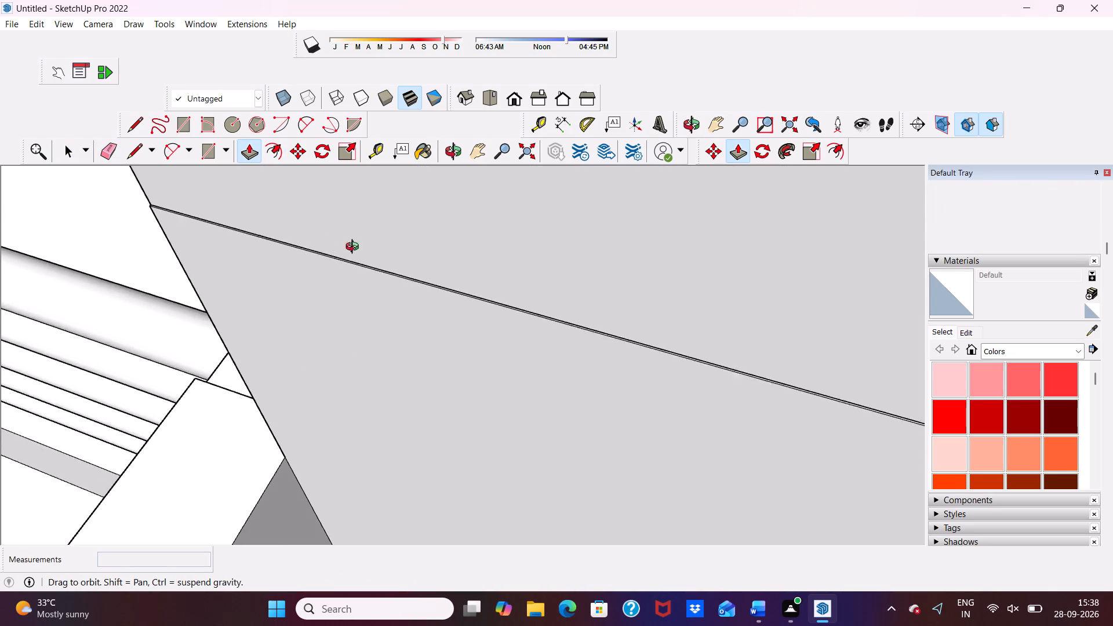
middle_drag(355, 248, 511, 148)
scroll(342, 253, down, 5)
click(373, 281)
Erase the horizontal seam across the tall front wall's outer face.
scroll(370, 265, down, 4)
middle_drag(374, 278, 481, 318)
drag(383, 342, 468, 321)
key(space)
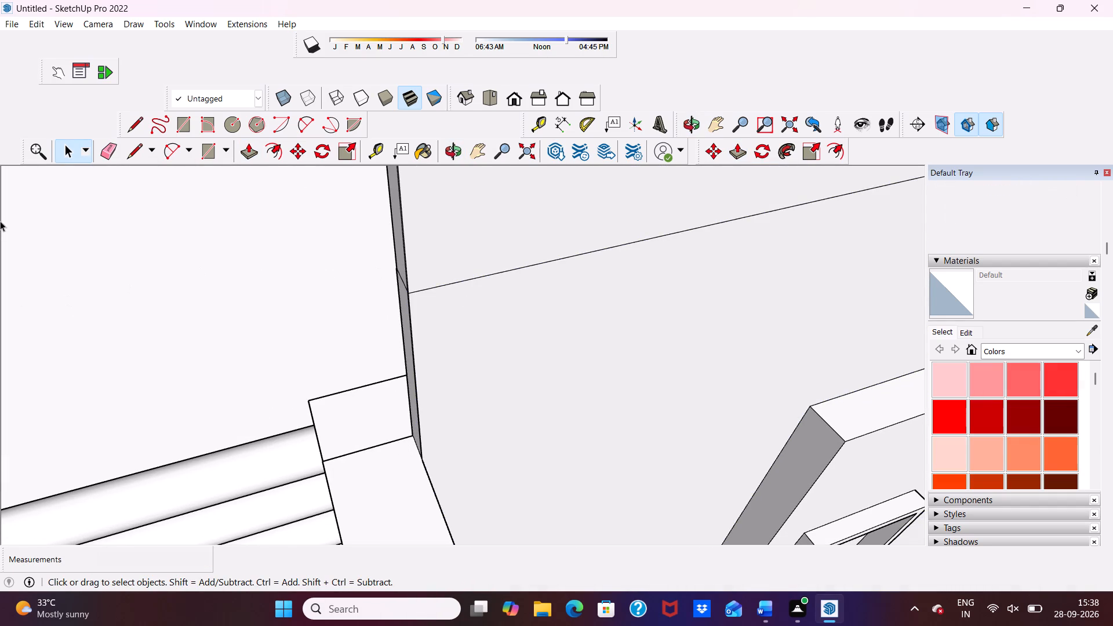
click(112, 151)
scroll(489, 245, up, 3)
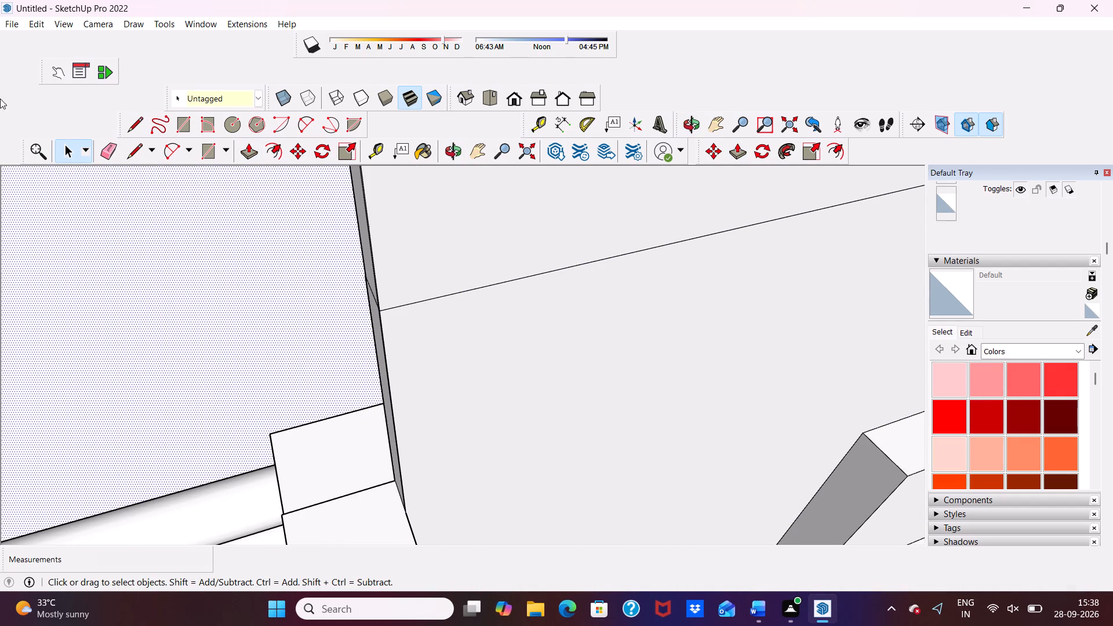
click(108, 149)
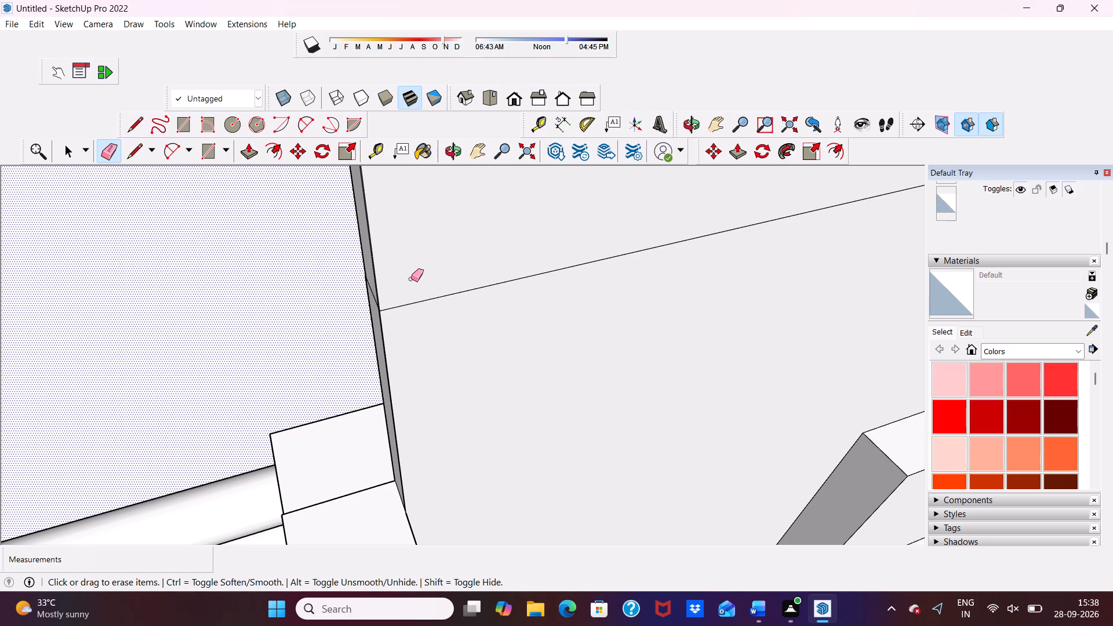
click(418, 302)
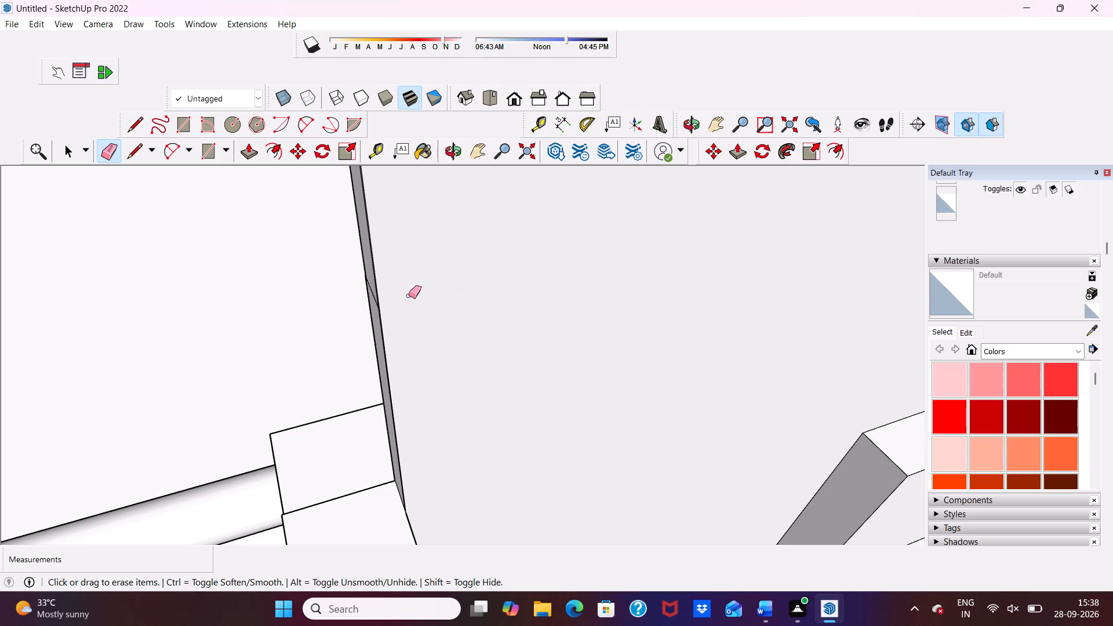
Erase the horizontal seam and the thin vertical edge along the front on the tall wall's narrow railing-side end face.
scroll(396, 287, down, 1)
middle_drag(396, 286, 576, 251)
scroll(576, 251, up, 3)
click(527, 238)
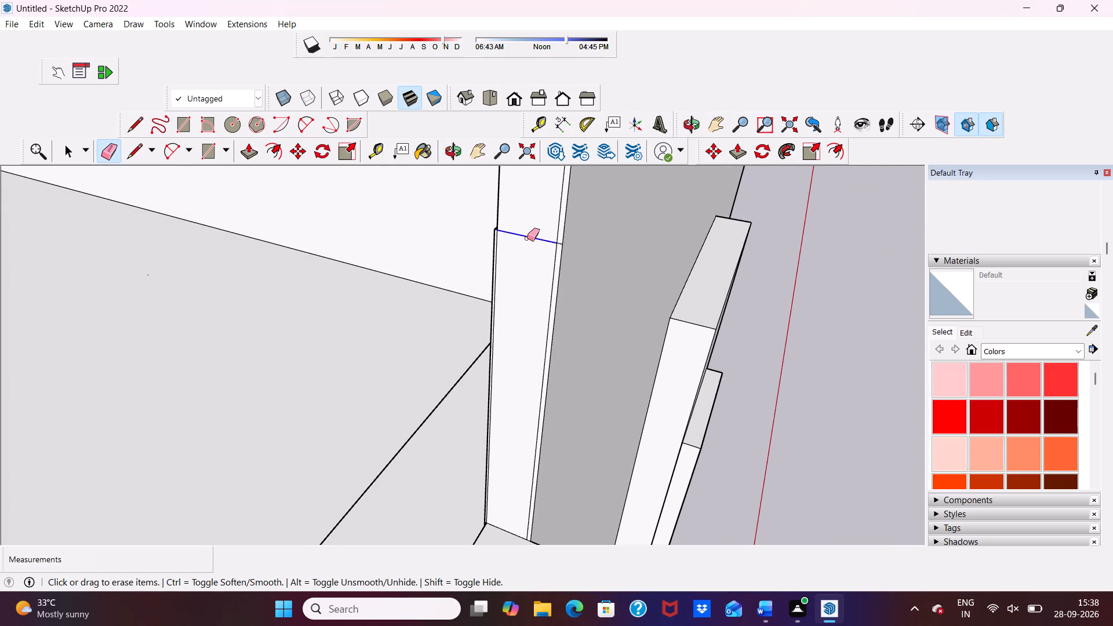
scroll(547, 229, up, 4)
click(564, 232)
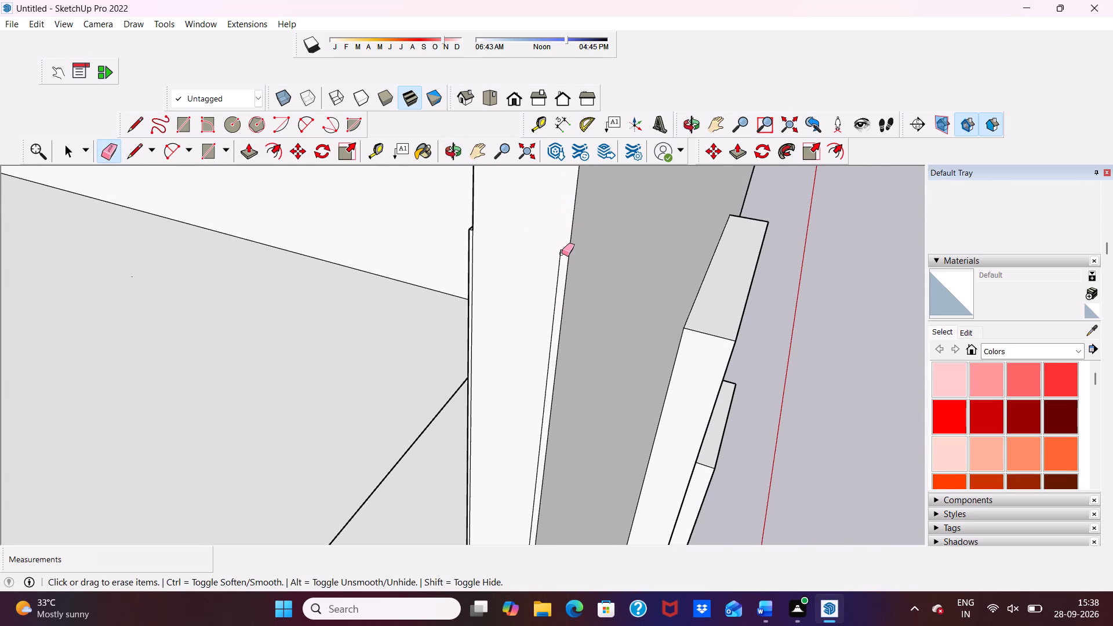
click(562, 253)
click(563, 252)
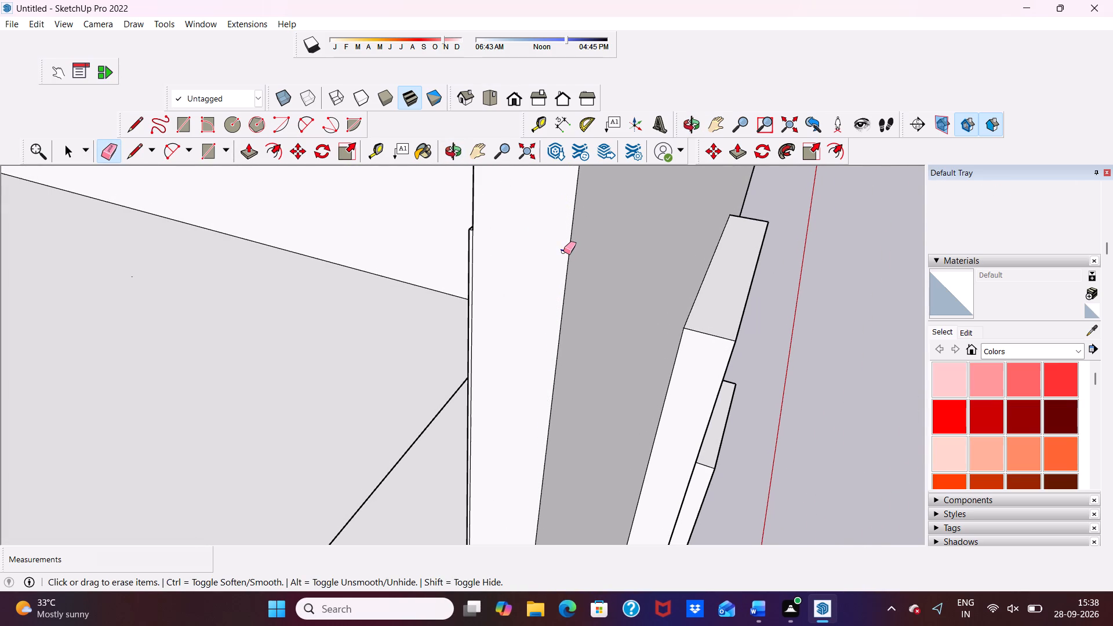
Examine the tall front wall and its raised section from several angles.
middle_drag(530, 240, 756, 275)
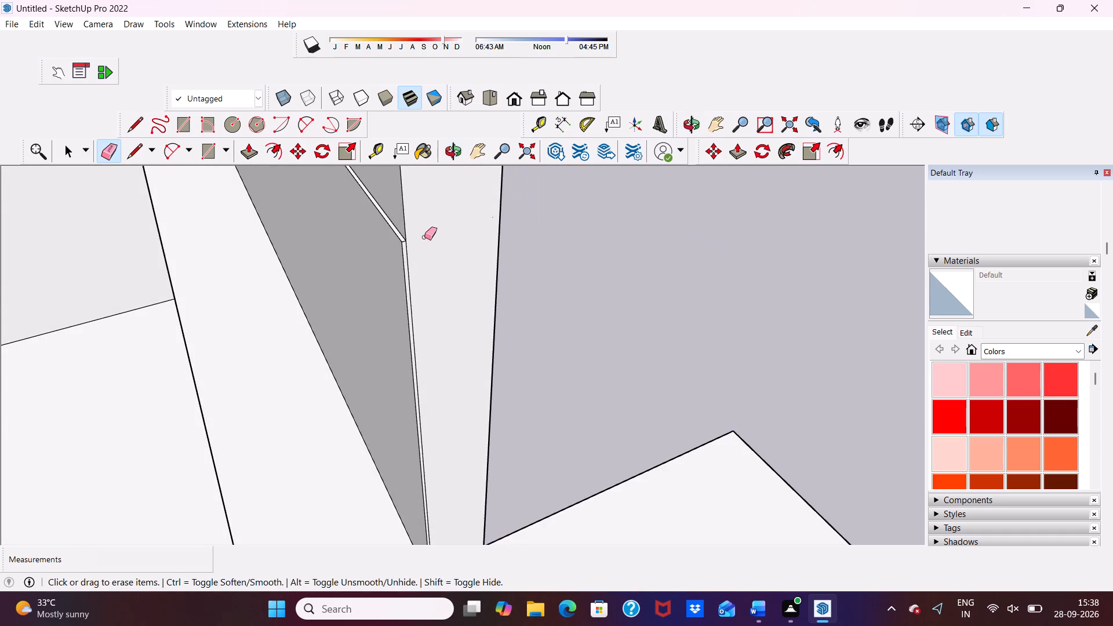
scroll(422, 228, up, 1)
scroll(422, 226, down, 9)
middle_drag(529, 254, 81, 166)
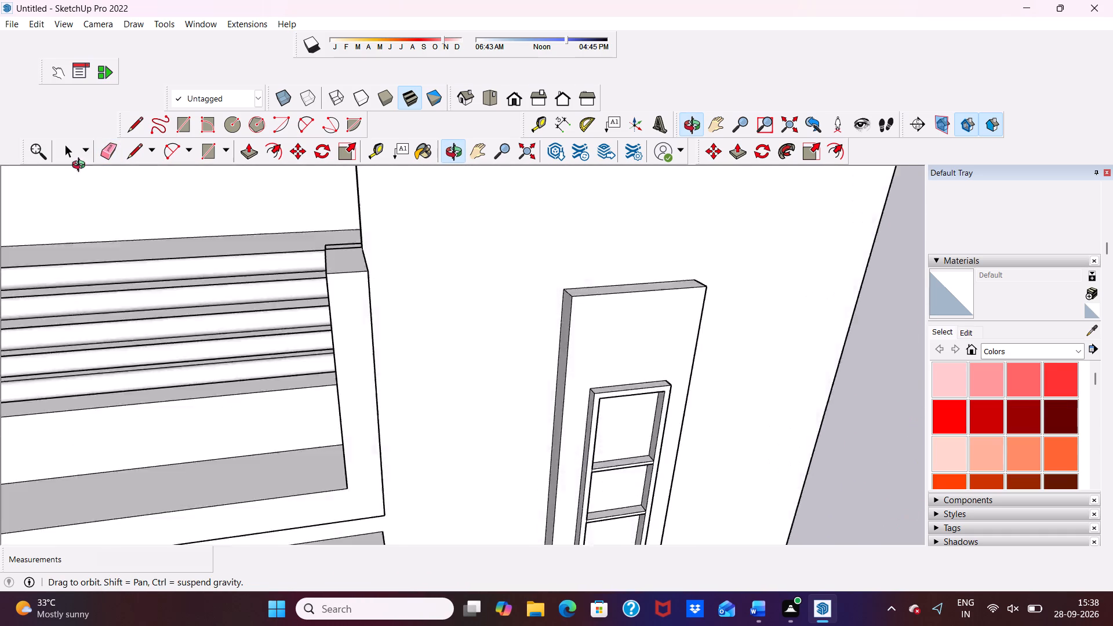
middle_drag(81, 166, 106, 219)
scroll(412, 274, down, 5)
middle_drag(547, 305, 501, 192)
scroll(519, 280, up, 1)
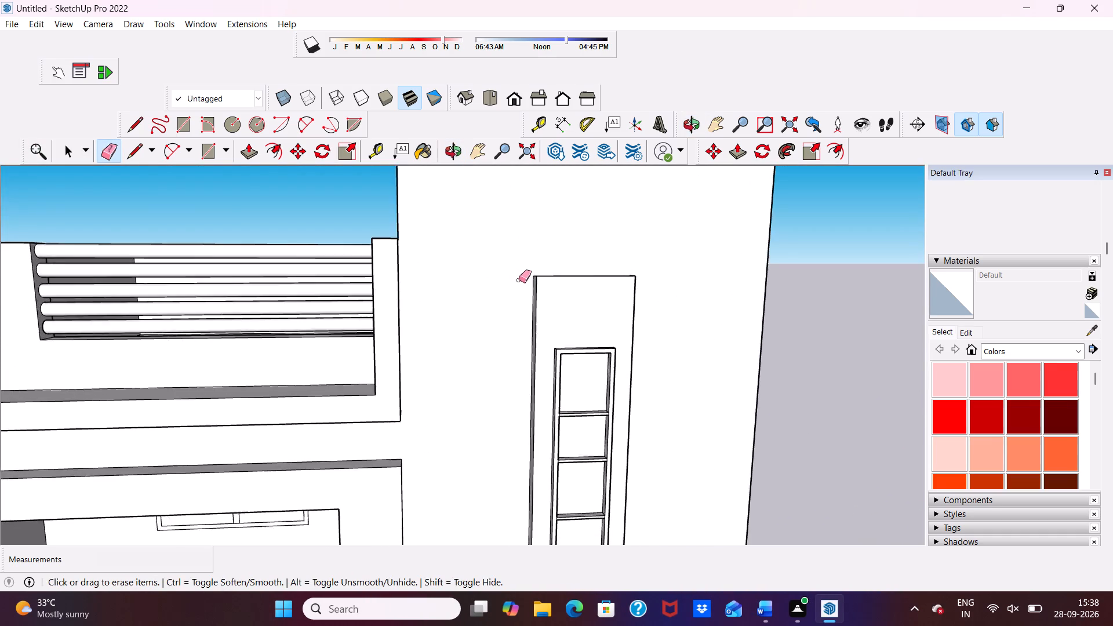
scroll(519, 280, down, 15)
scroll(599, 255, up, 9)
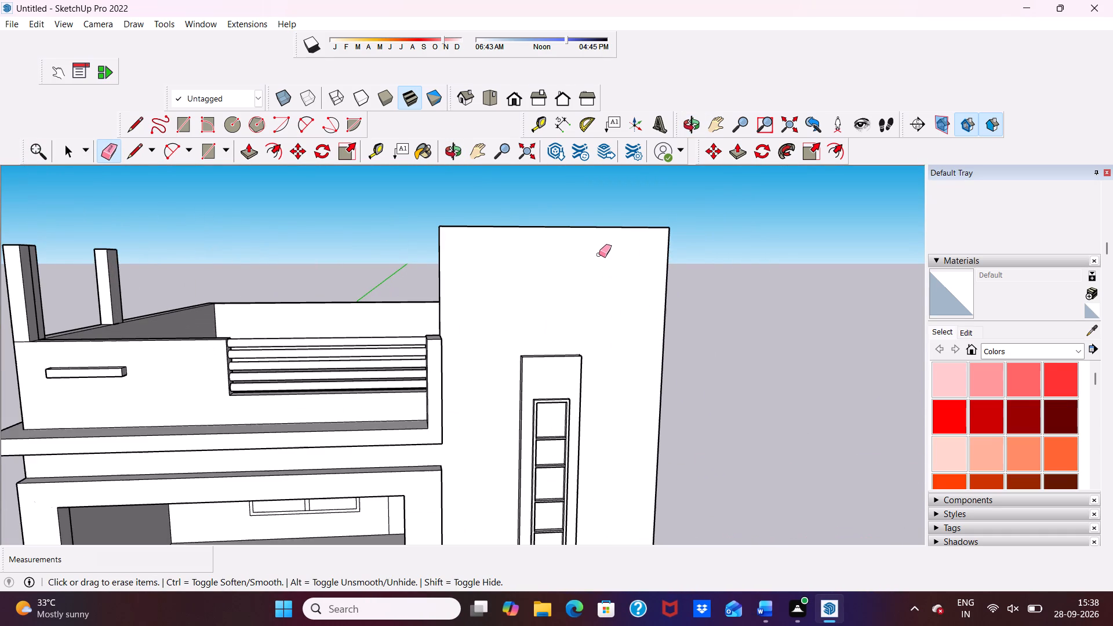
key(space)
scroll(576, 293, down, 4)
middle_drag(566, 310, 525, 339)
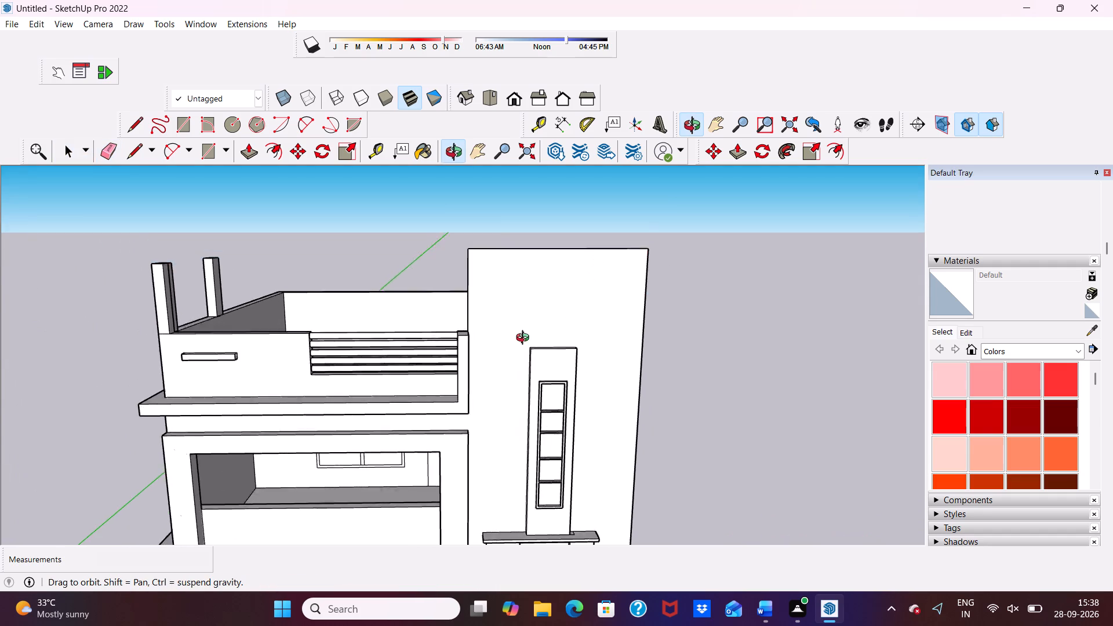
middle_drag(525, 339, 526, 304)
scroll(294, 226, down, 2)
middle_drag(296, 226, 332, 285)
scroll(457, 324, up, 4)
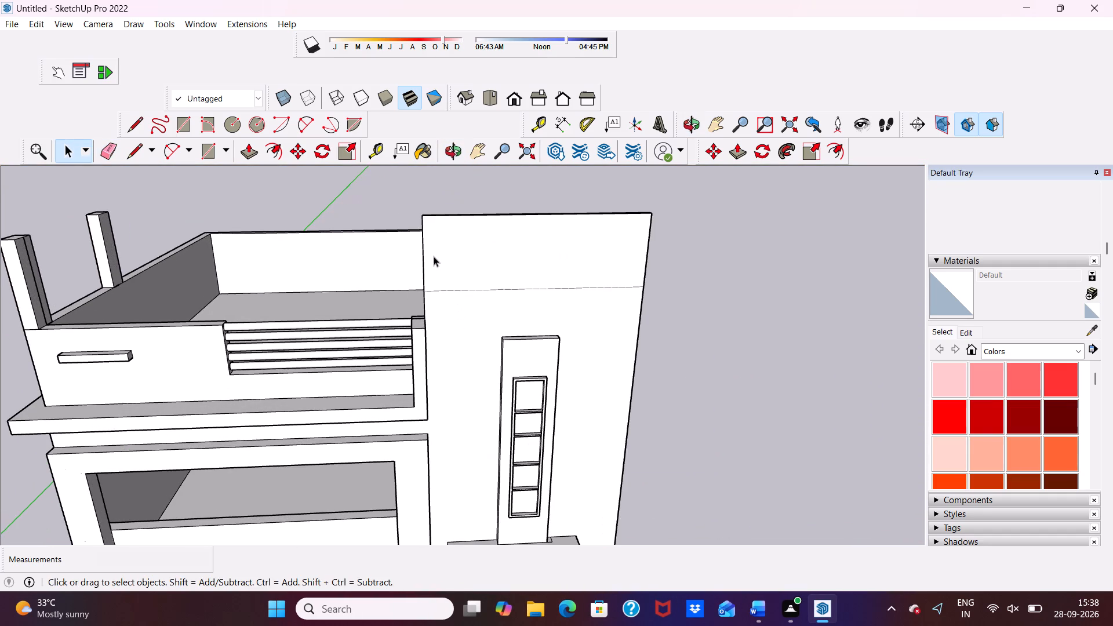
middle_drag(434, 256, 431, 213)
scroll(432, 236, up, 4)
scroll(432, 237, down, 2)
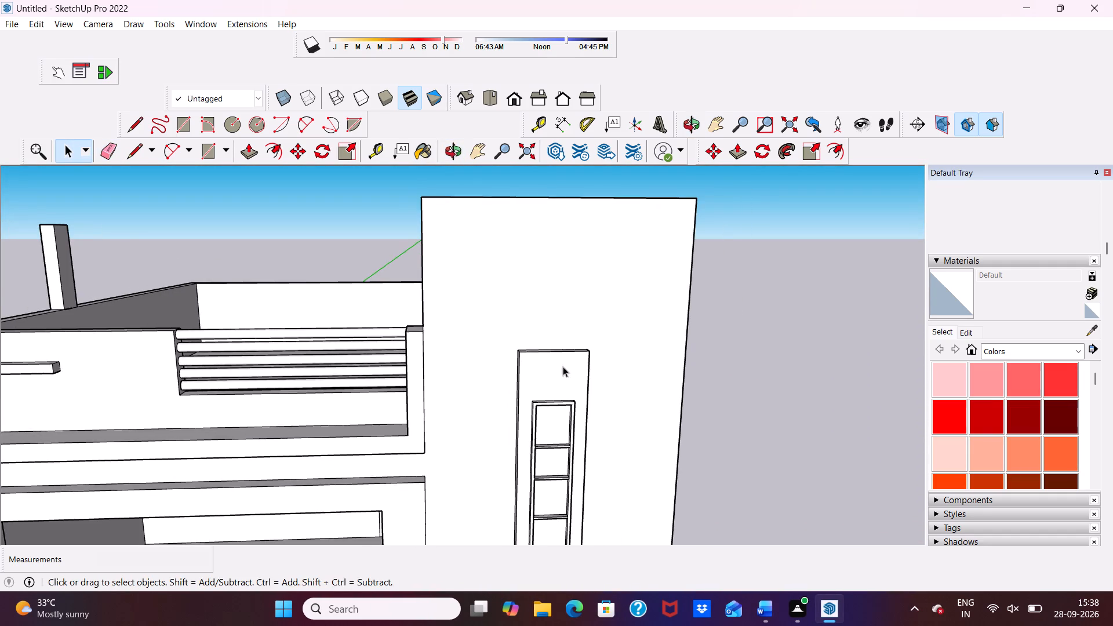
scroll(561, 348, down, 10)
middle_drag(563, 320, 427, 305)
scroll(497, 355, up, 5)
scroll(559, 333, up, 5)
scroll(618, 301, up, 1)
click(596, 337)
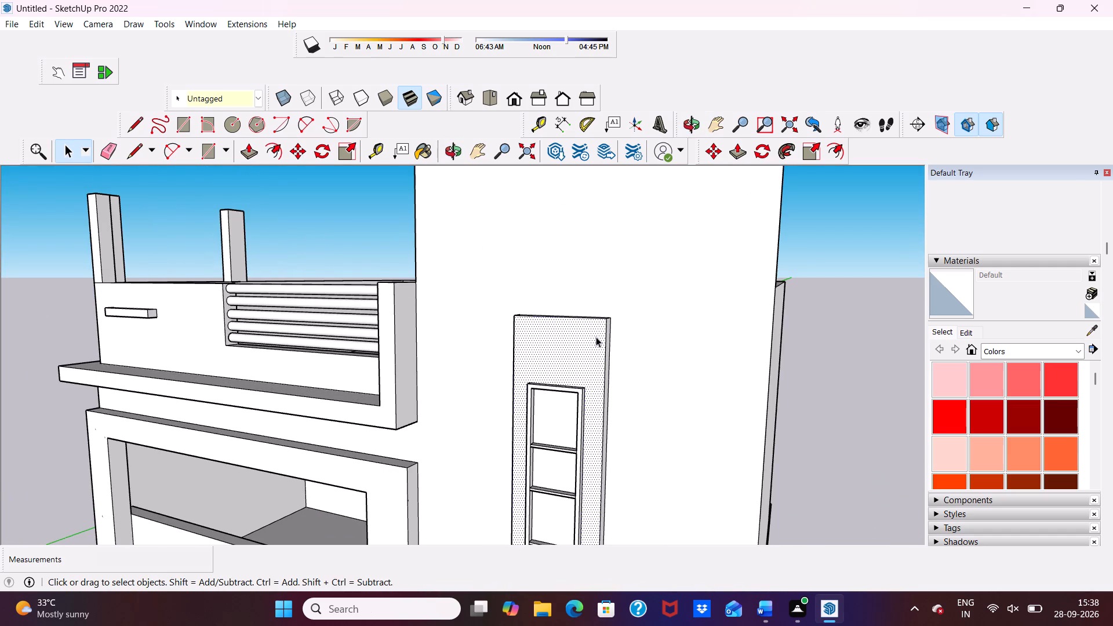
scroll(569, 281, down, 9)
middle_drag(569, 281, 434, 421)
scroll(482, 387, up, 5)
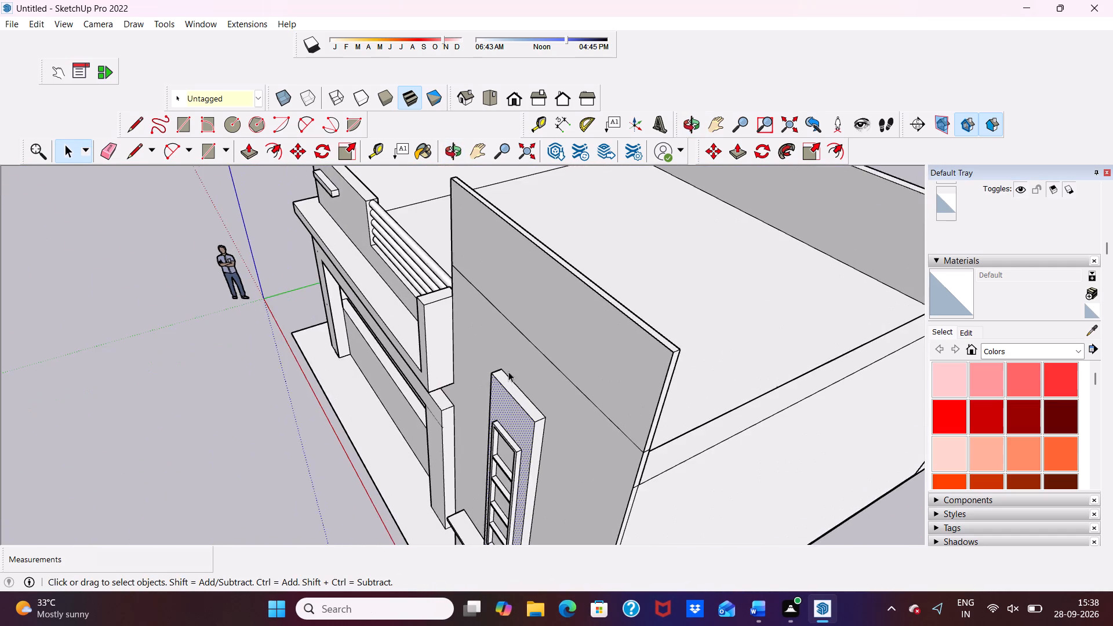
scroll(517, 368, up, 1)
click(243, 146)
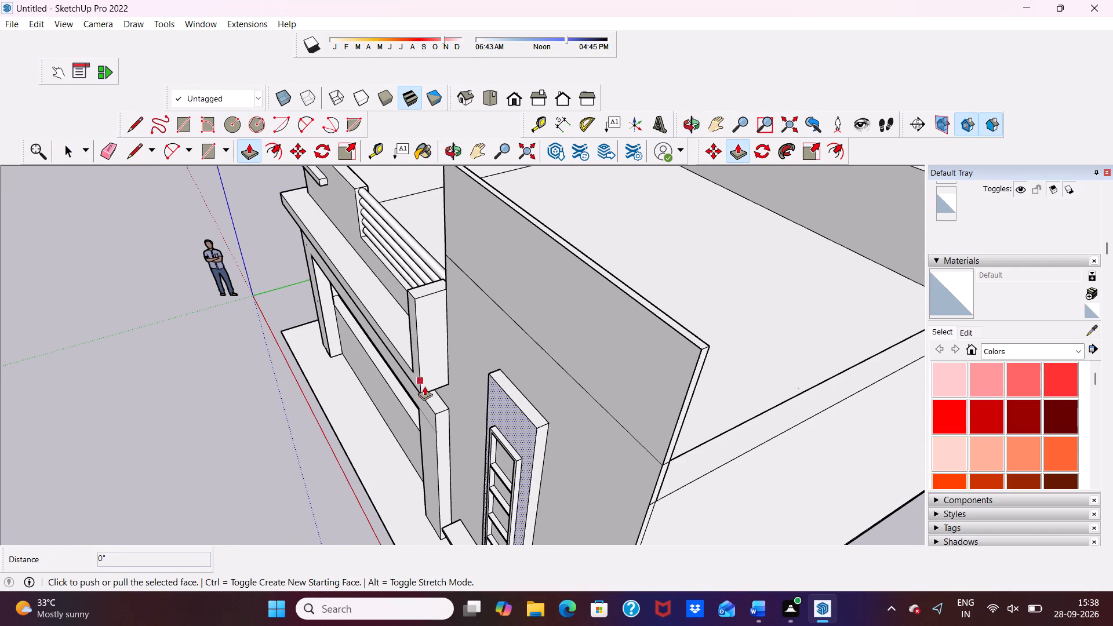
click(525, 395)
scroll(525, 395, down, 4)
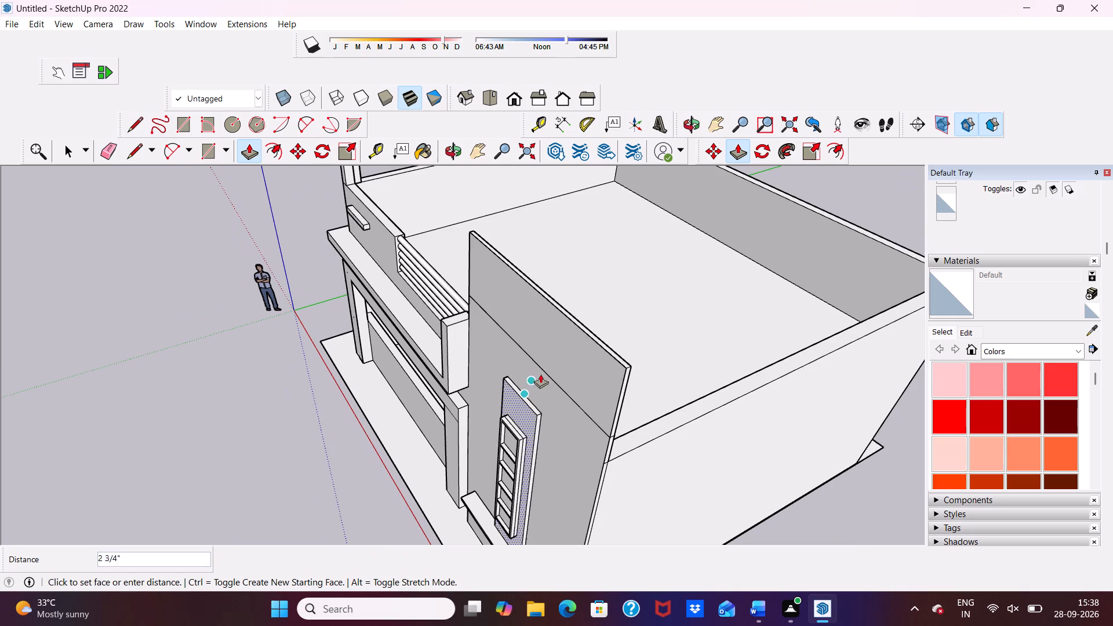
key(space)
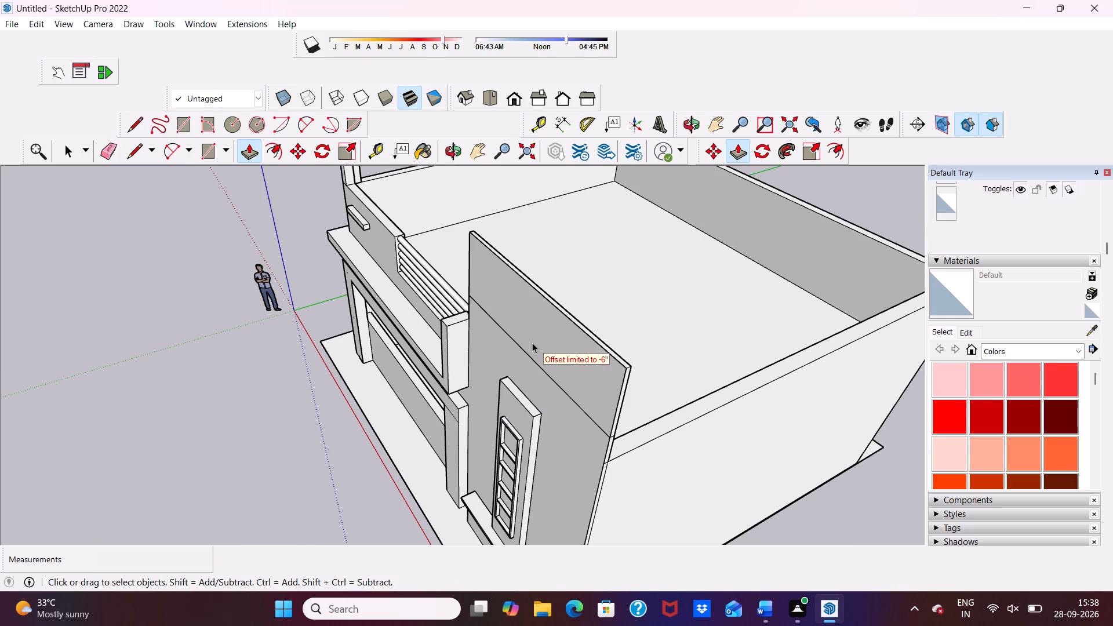
Draw a horizontal rectangle about 12' 3" by 10' from the outer edges of the two parapet posts' tops, extending over the roof.
scroll(494, 407, up, 10)
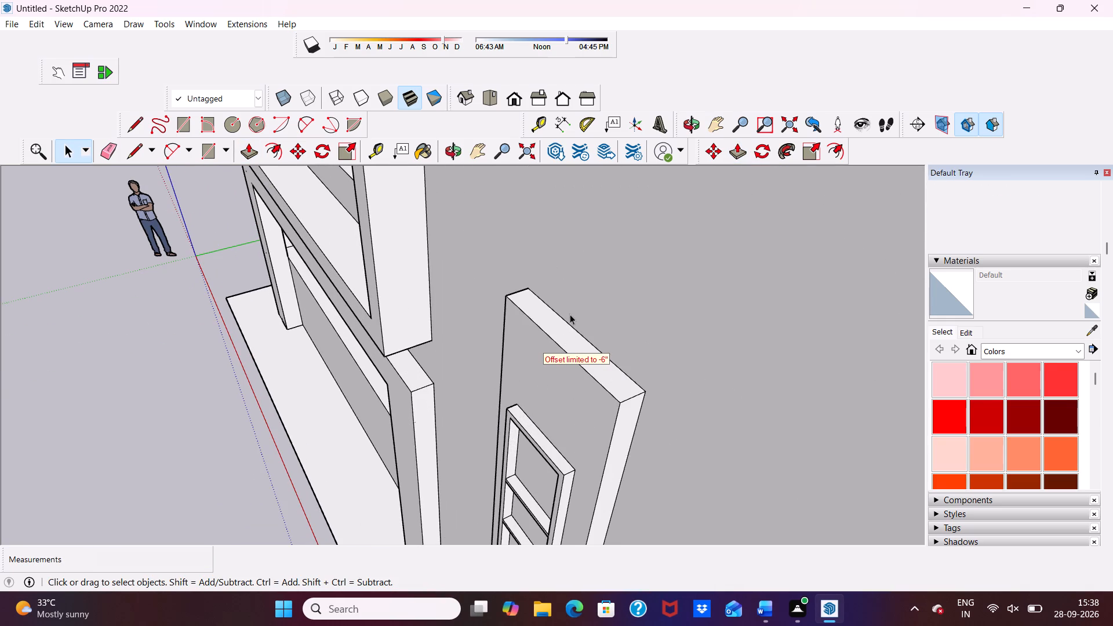
scroll(570, 314, down, 19)
scroll(551, 267, down, 4)
scroll(555, 309, up, 1)
scroll(562, 323, down, 3)
middle_drag(568, 257, 918, 238)
scroll(304, 182, up, 6)
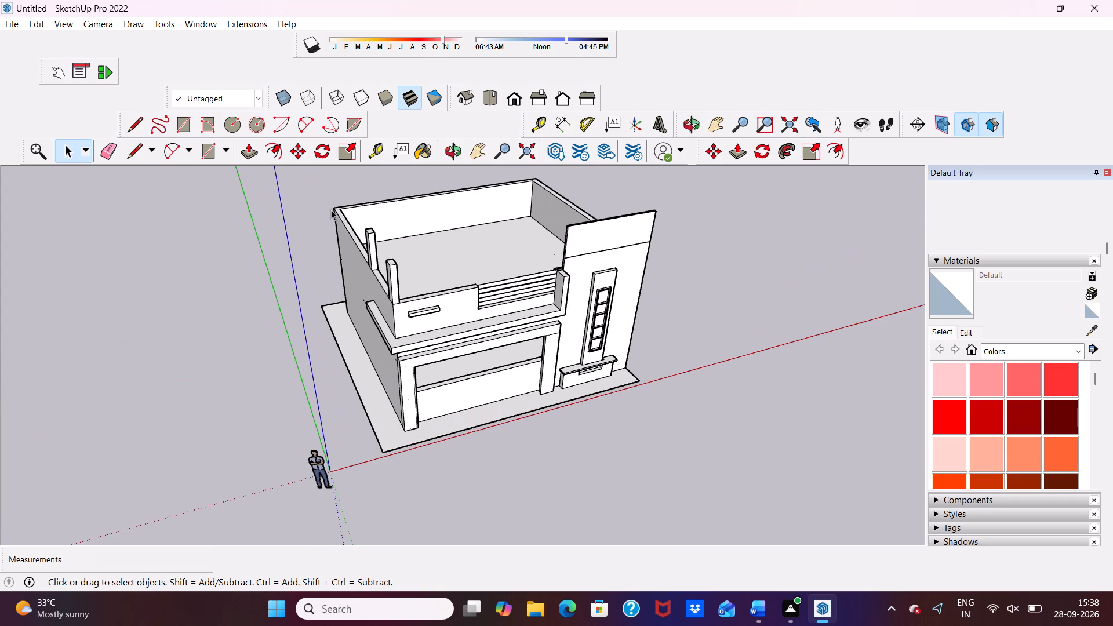
scroll(331, 210, up, 2)
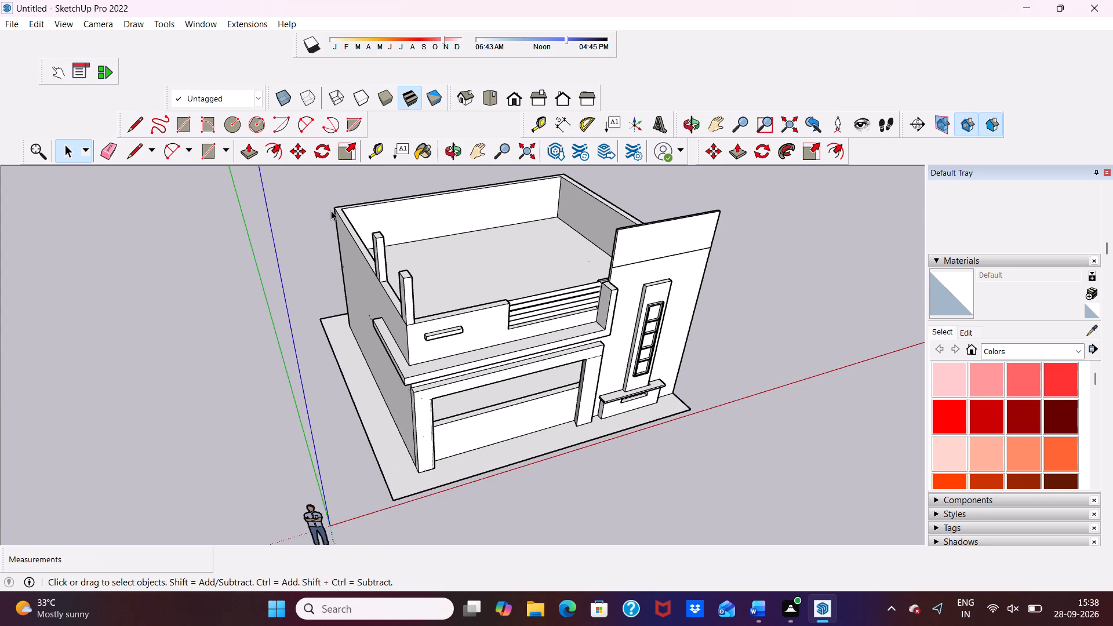
middle_drag(343, 172, 219, 173)
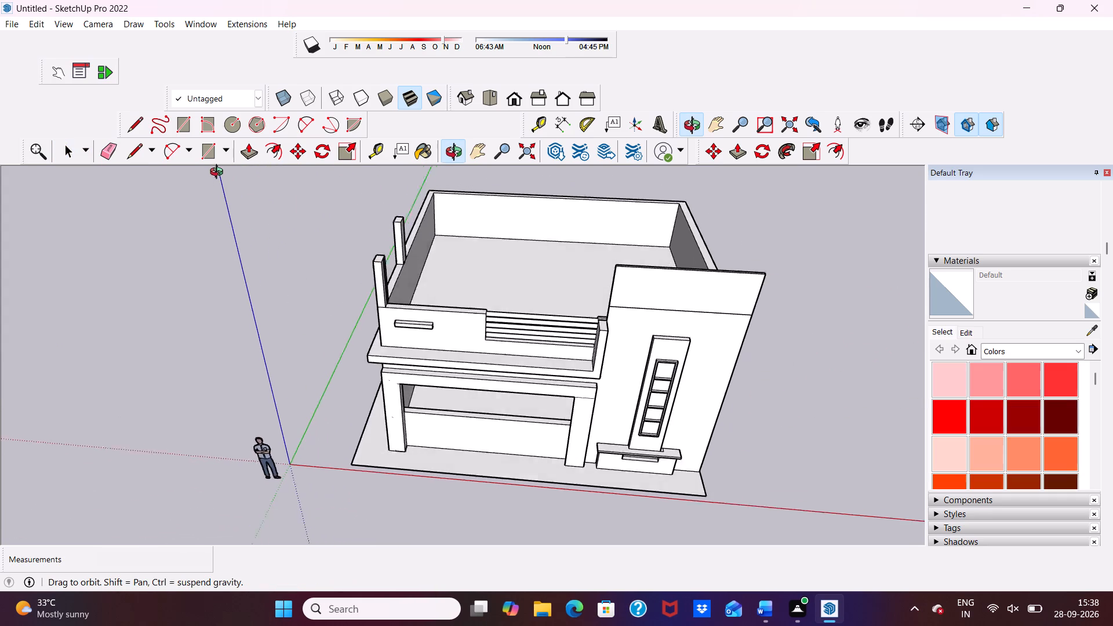
middle_drag(219, 173, 259, 180)
click(175, 117)
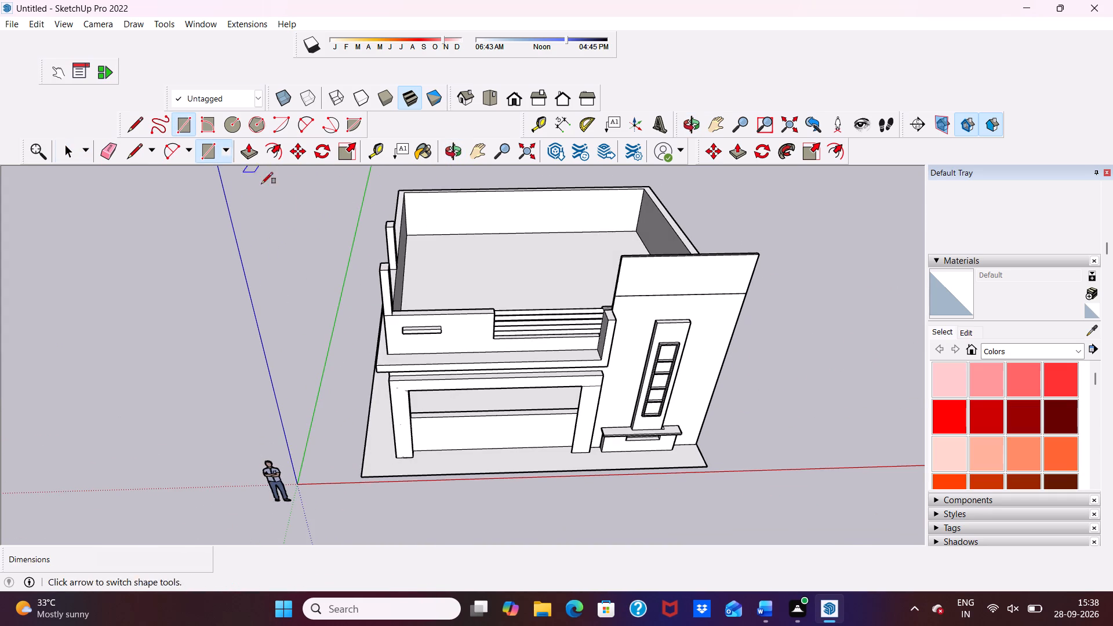
scroll(298, 201, up, 4)
click(418, 224)
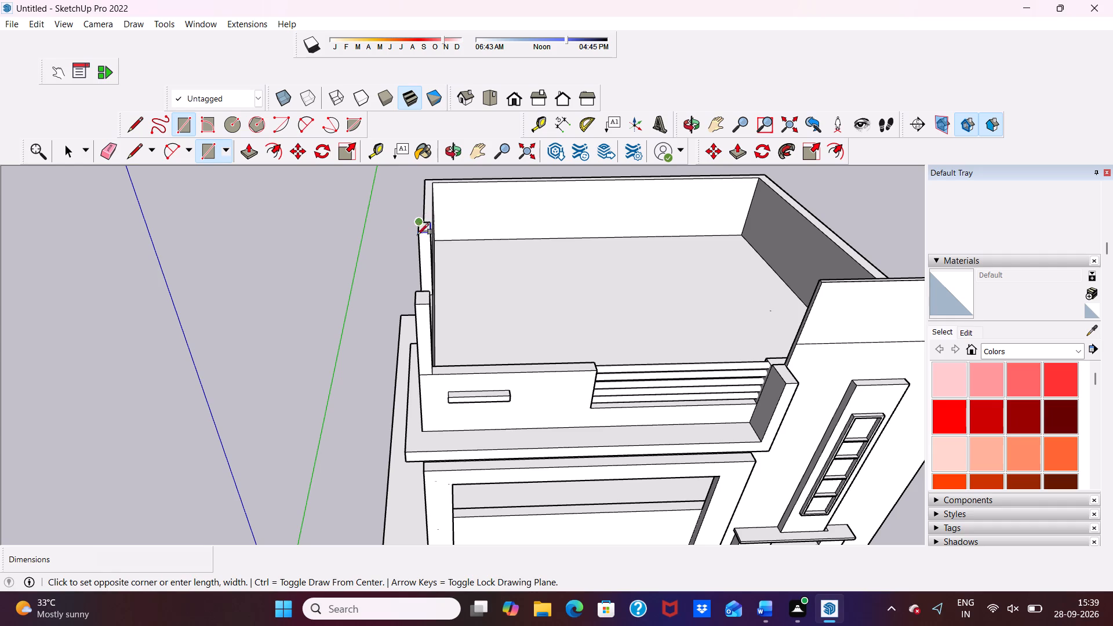
click(416, 303)
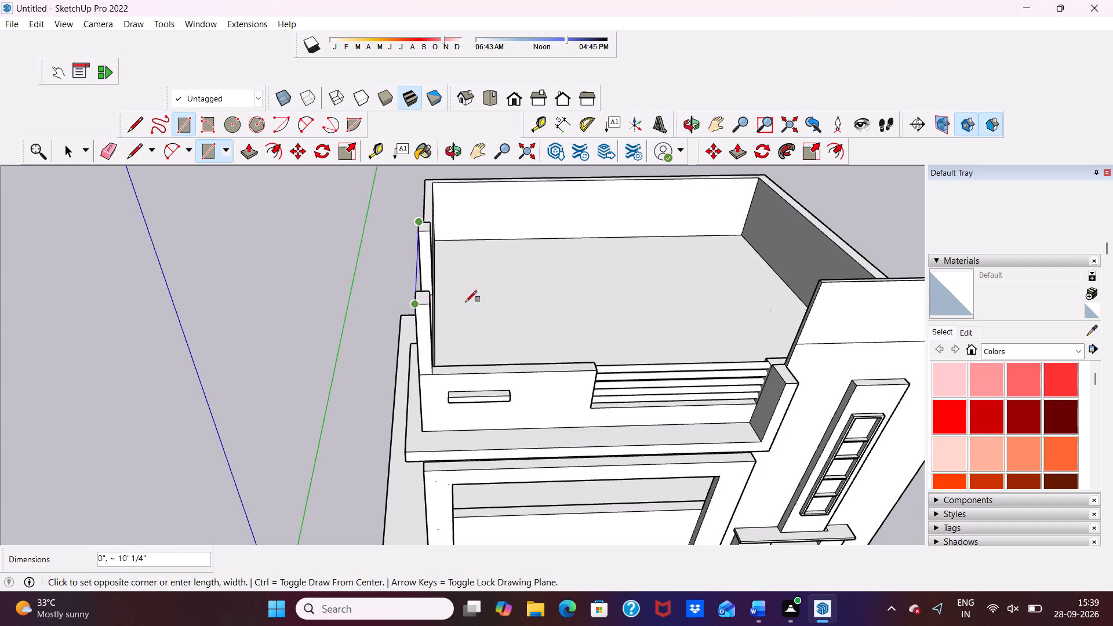
click(645, 301)
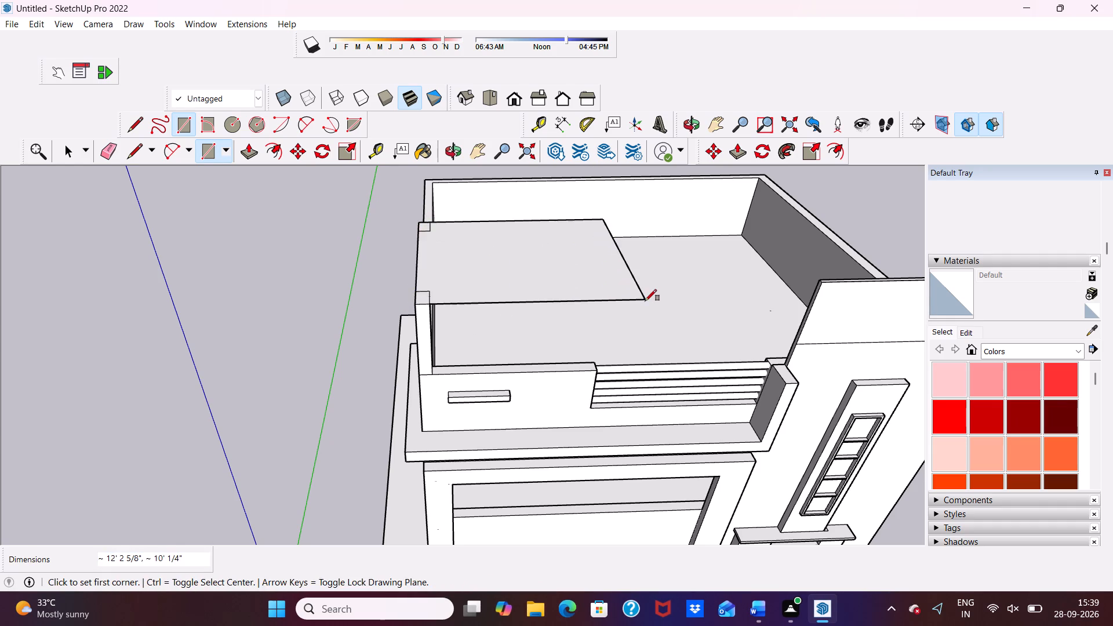
Delete the vertical face filling the opening between the two parapet posts beneath the rectangle.
scroll(637, 283, down, 5)
middle_drag(637, 283, 472, 210)
scroll(505, 327, up, 2)
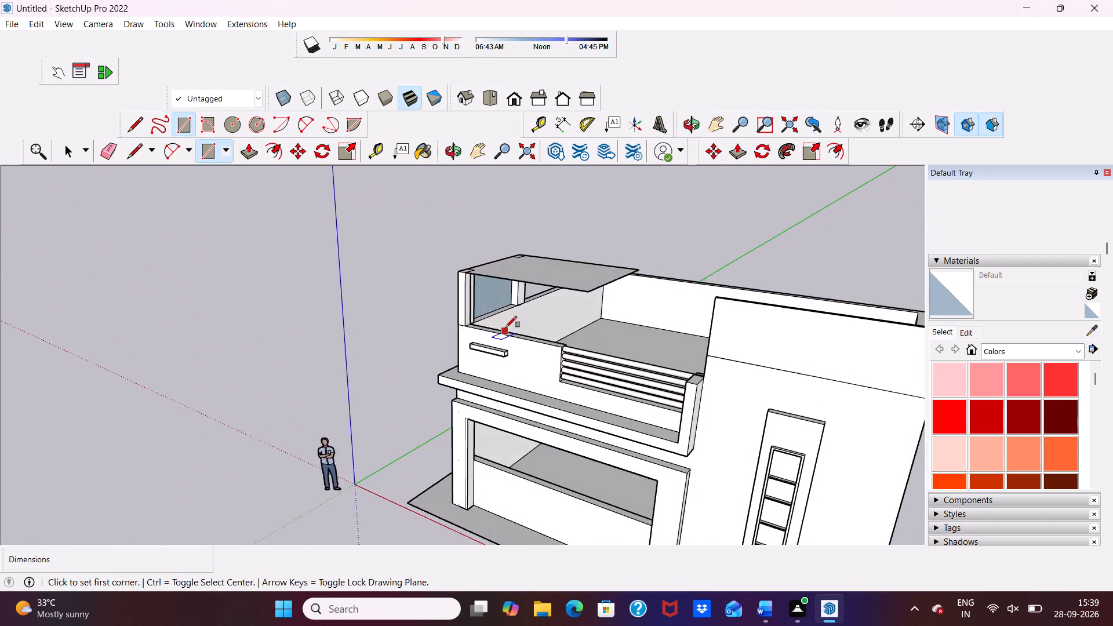
scroll(505, 327, up, 2)
key(space)
click(490, 280)
key(Delete)
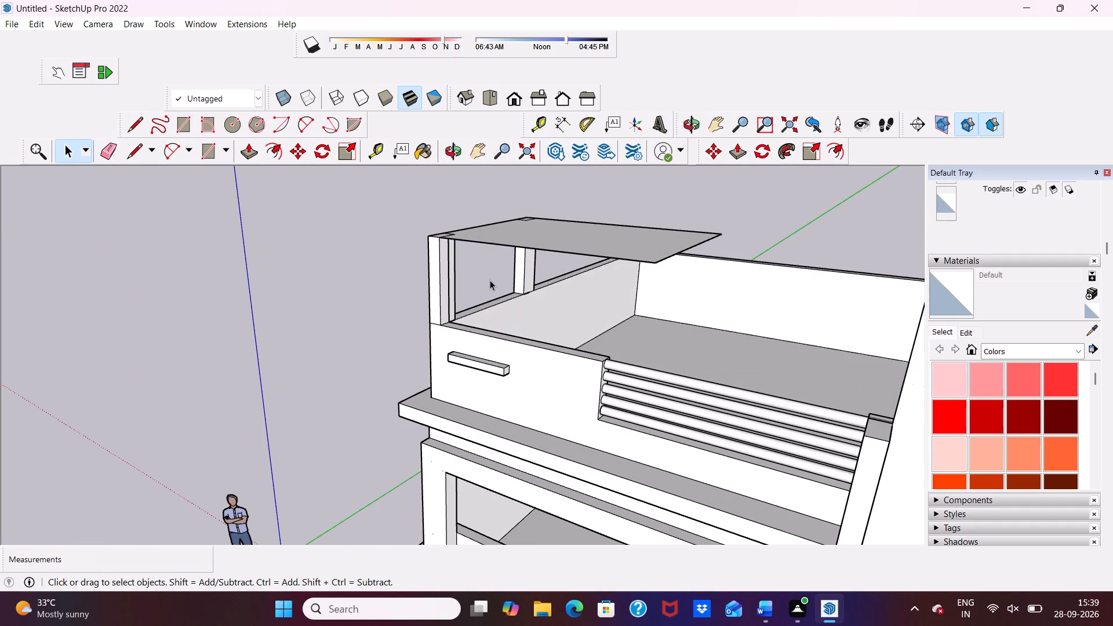
Extrude the rectangle above the parapet posts upward 6" into a slab.
scroll(483, 262, down, 1)
middle_drag(483, 261, 435, 353)
scroll(489, 254, up, 2)
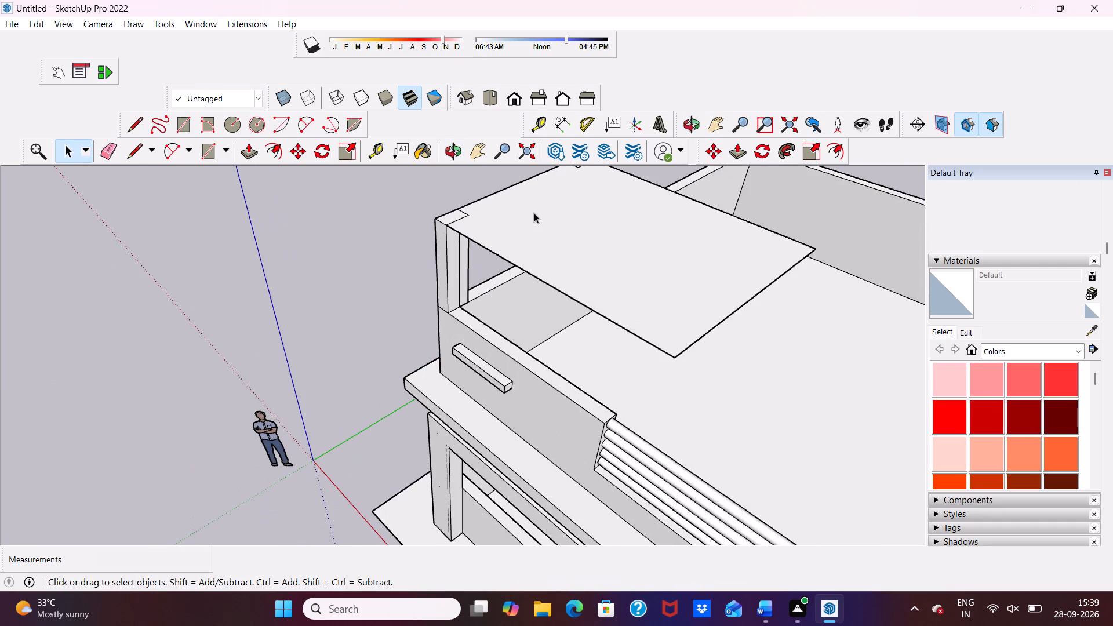
click(534, 212)
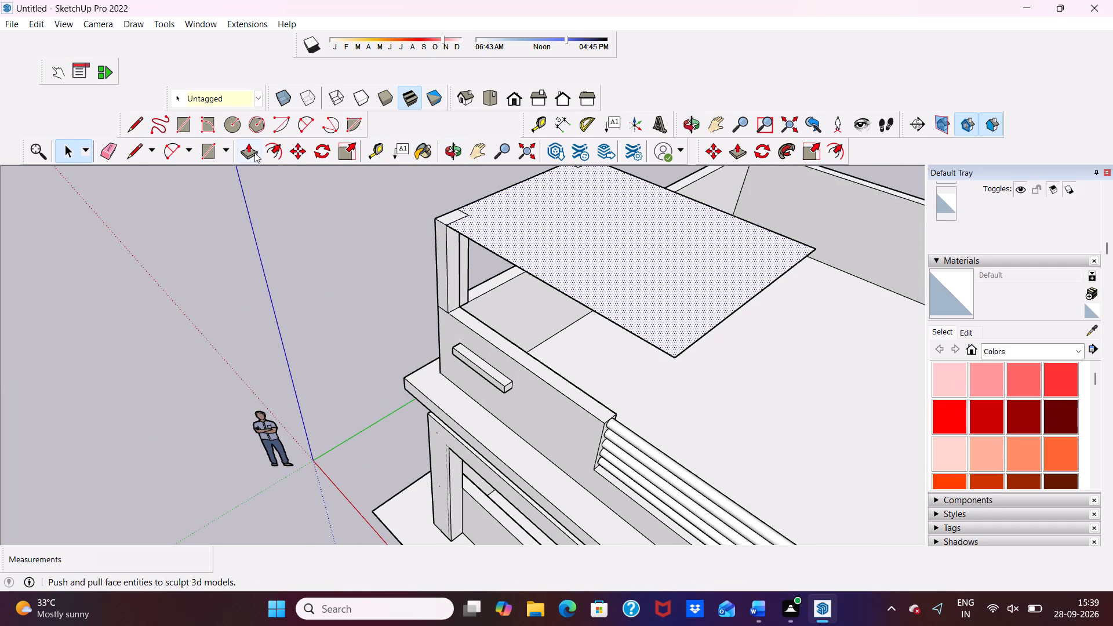
click(254, 152)
click(529, 227)
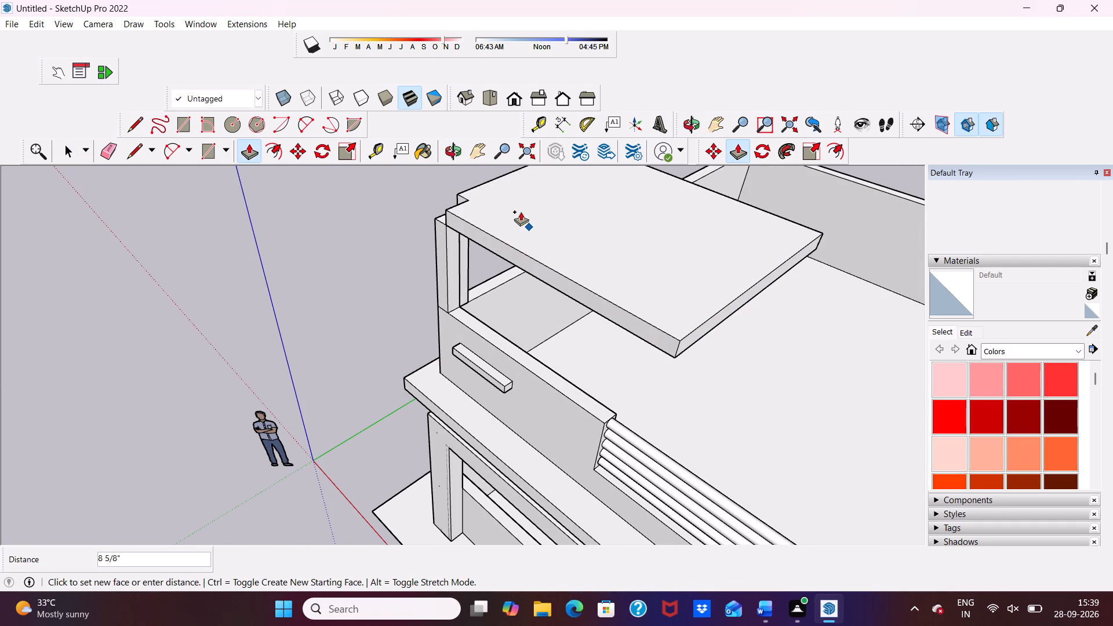
key(6)
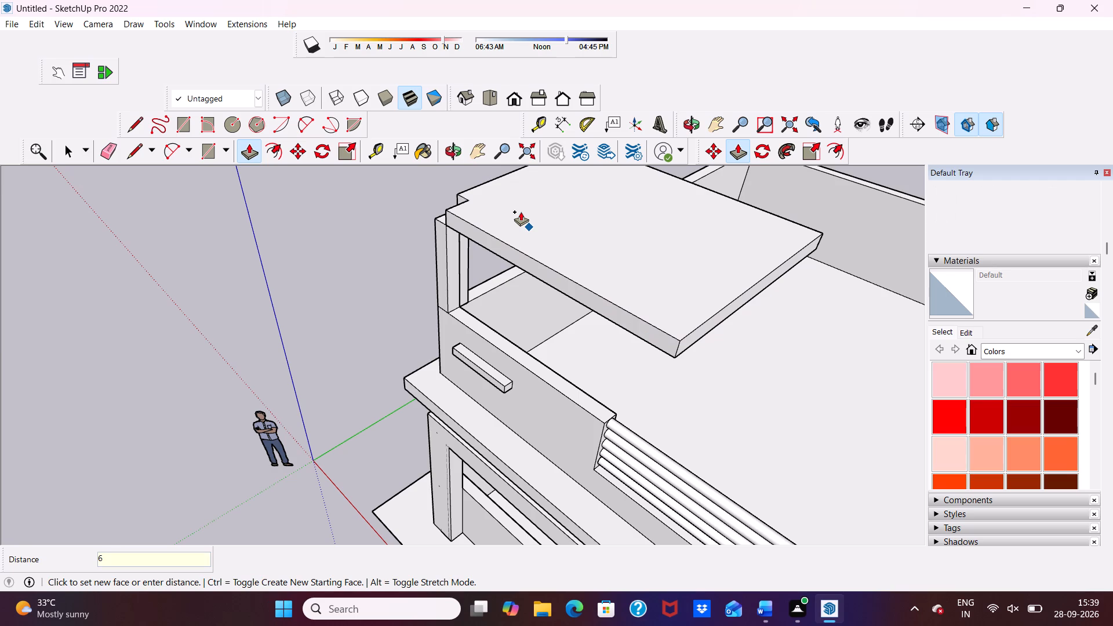
key(shift+quotedbl)
key(Return)
Pull the slab's notch face over the front parapet post until it is flush with the slab's front edge.
scroll(521, 212, down, 6)
middle_drag(515, 227, 522, 230)
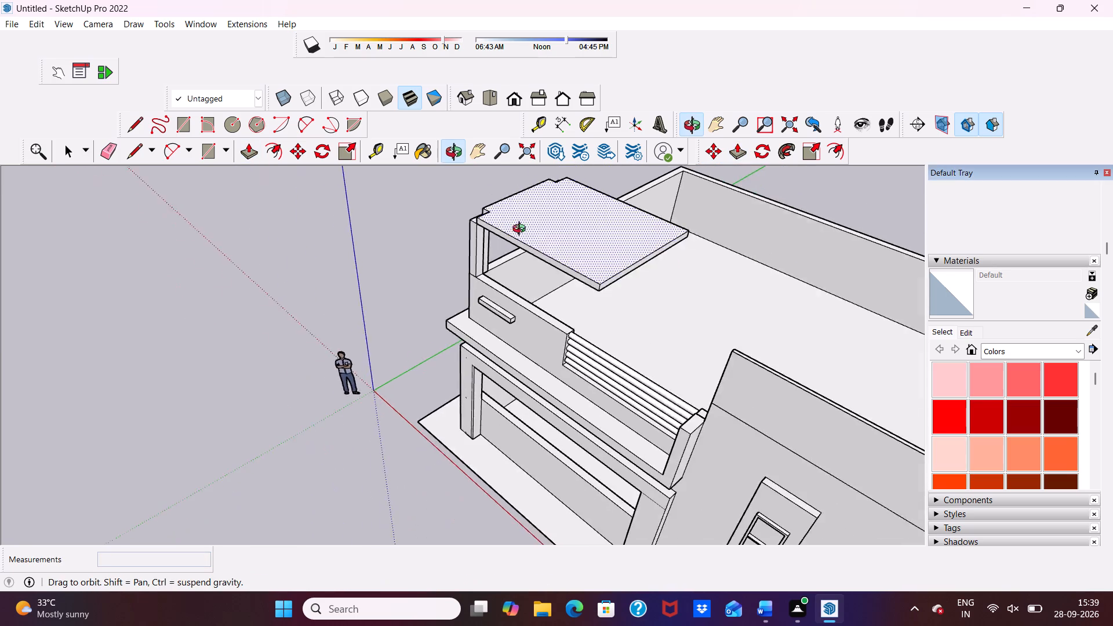
middle_drag(522, 230, 761, 207)
scroll(294, 232, up, 6)
scroll(568, 228, up, 4)
scroll(452, 242, up, 3)
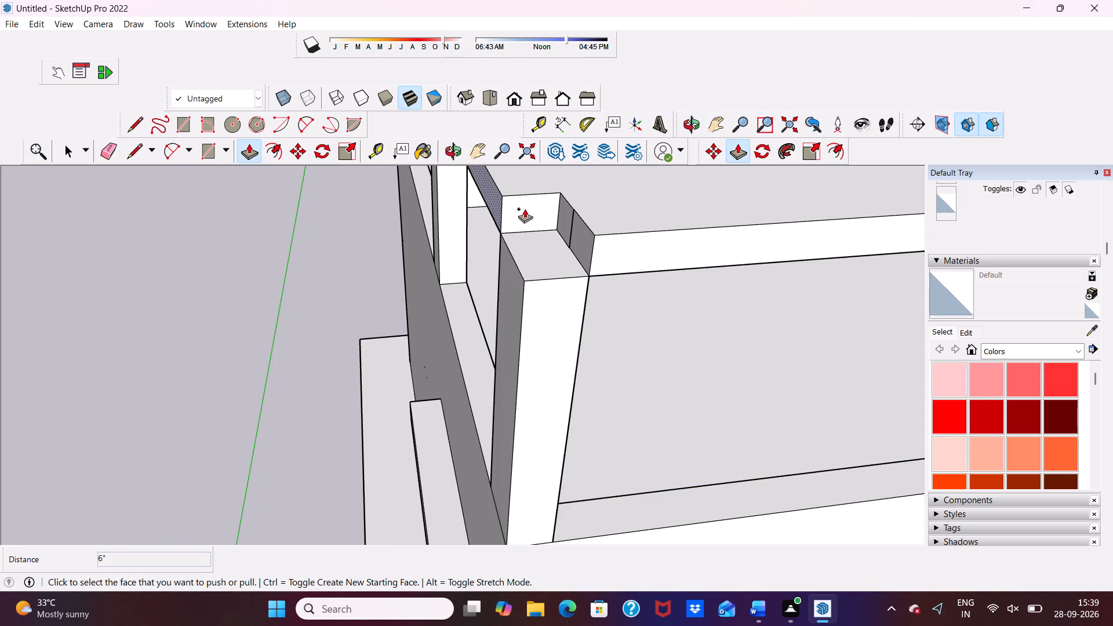
click(525, 212)
scroll(598, 249, down, 3)
middle_drag(598, 248, 468, 210)
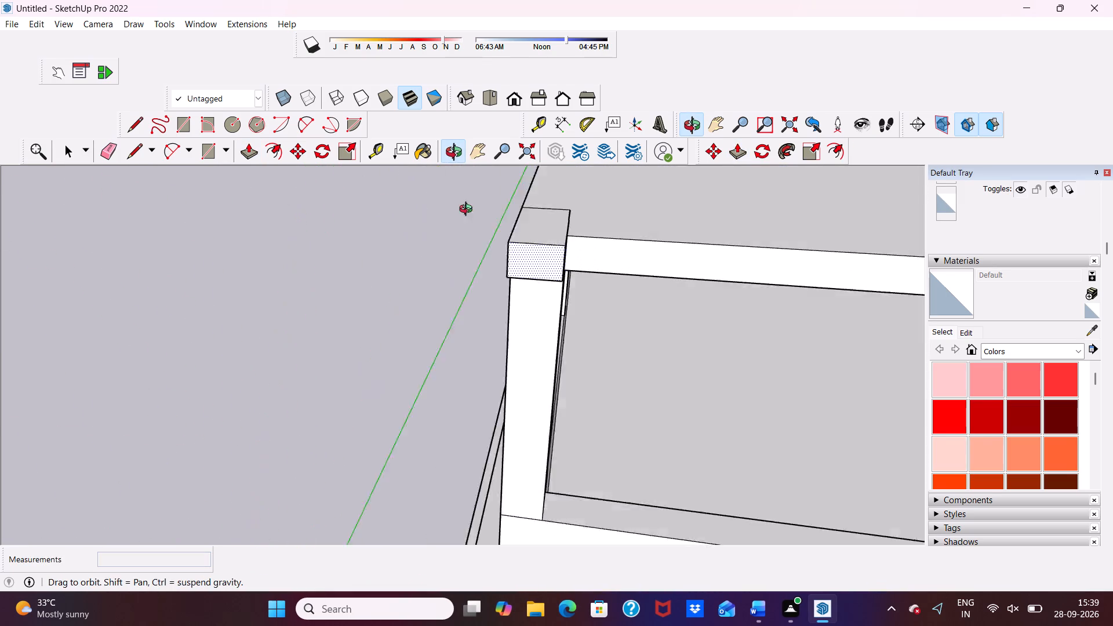
middle_drag(468, 210, 442, 203)
scroll(580, 244, up, 1)
click(568, 236)
Pull the slab's notch face 9" over the rear parapet post to fill the missing corner.
scroll(560, 229, down, 11)
middle_drag(546, 227, 832, 234)
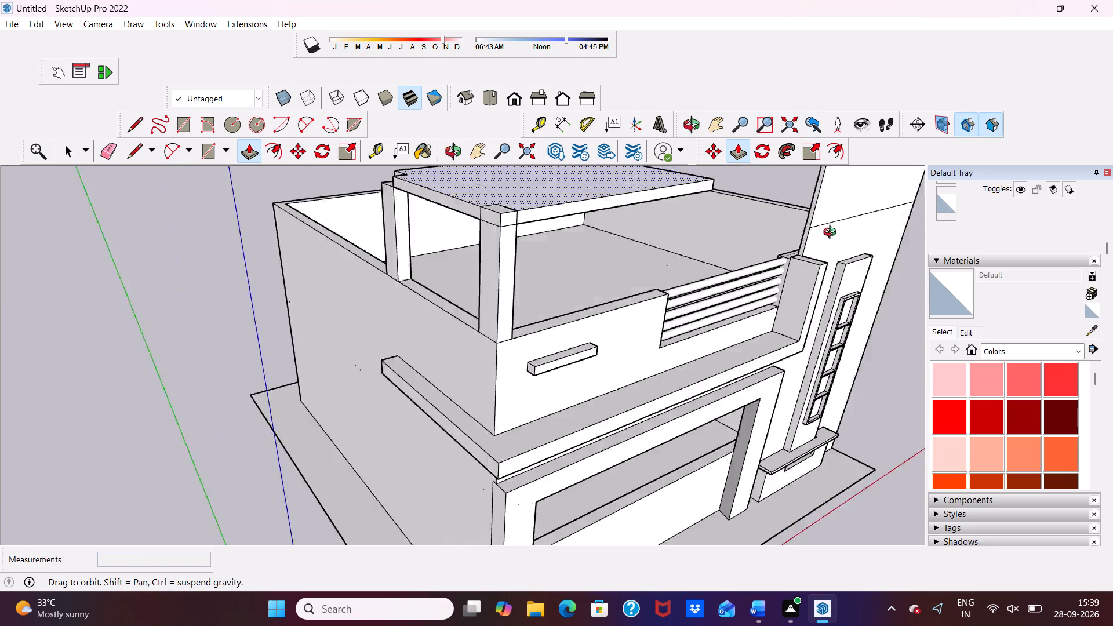
middle_drag(832, 234, 899, 218)
scroll(215, 204, down, 6)
scroll(229, 197, up, 8)
scroll(229, 197, down, 1)
scroll(229, 197, up, 4)
middle_drag(230, 210, 387, 223)
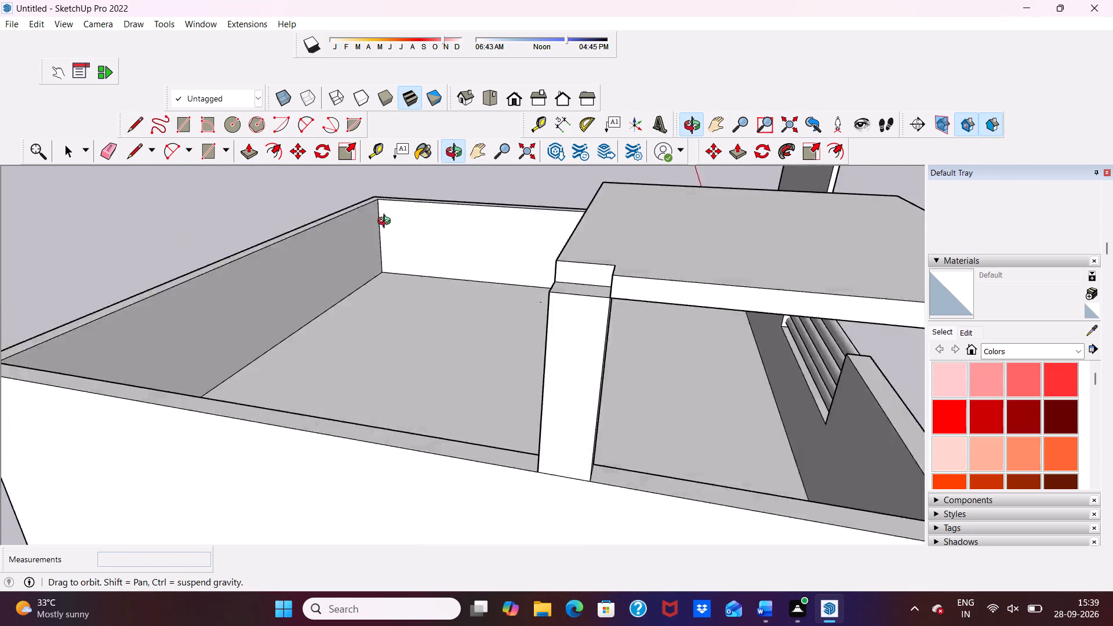
middle_drag(387, 223, 406, 229)
scroll(730, 234, up, 4)
click(770, 268)
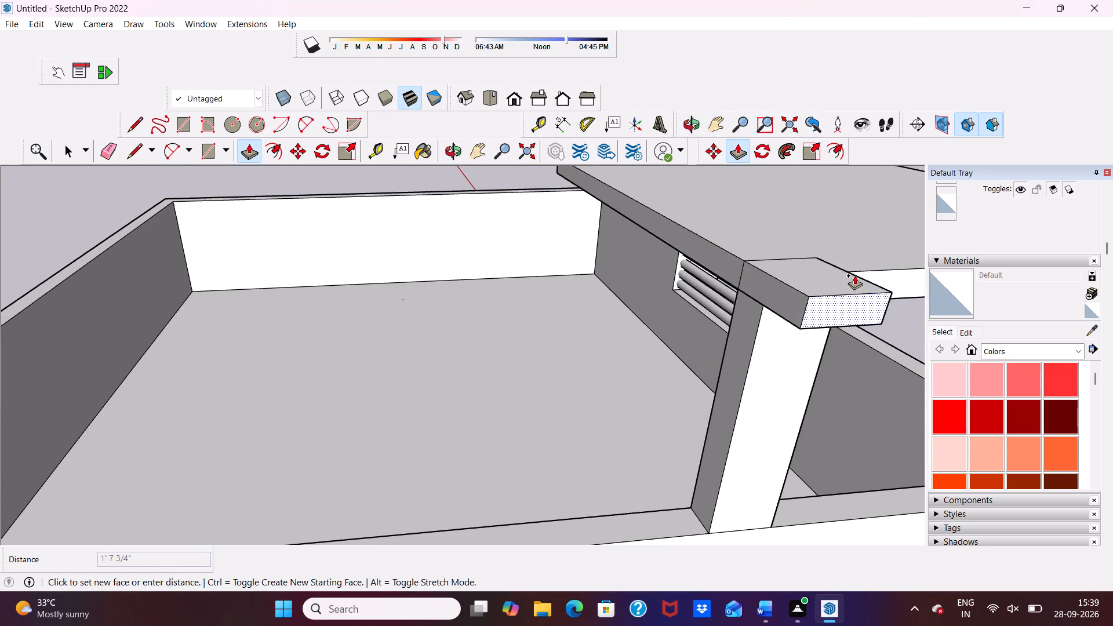
scroll(854, 271, up, 1)
scroll(854, 271, down, 5)
middle_drag(854, 270, 646, 286)
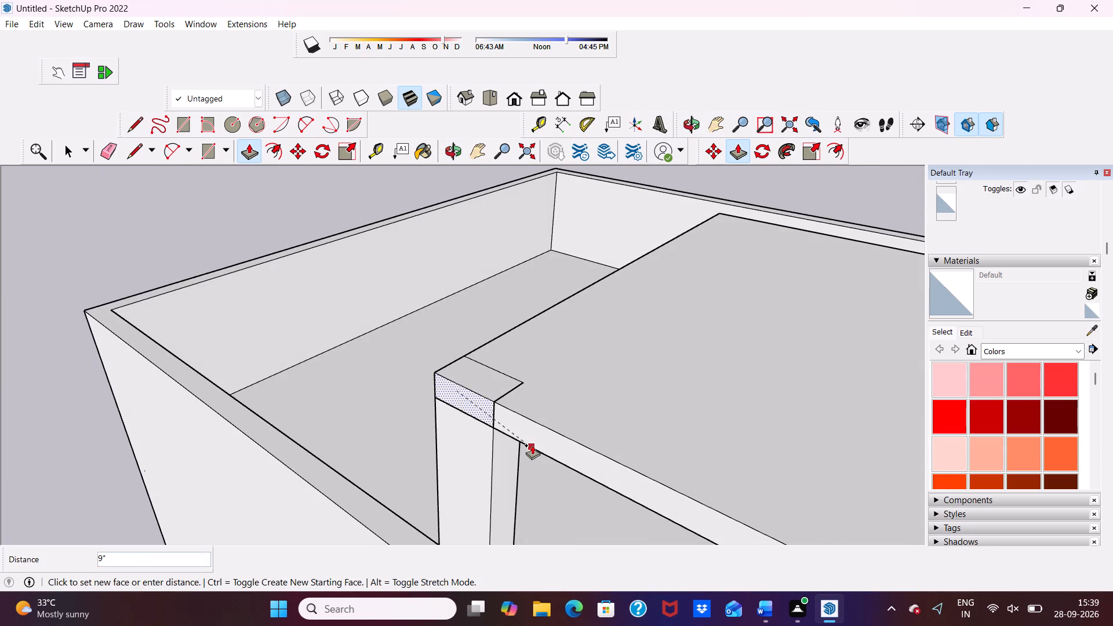
click(532, 445)
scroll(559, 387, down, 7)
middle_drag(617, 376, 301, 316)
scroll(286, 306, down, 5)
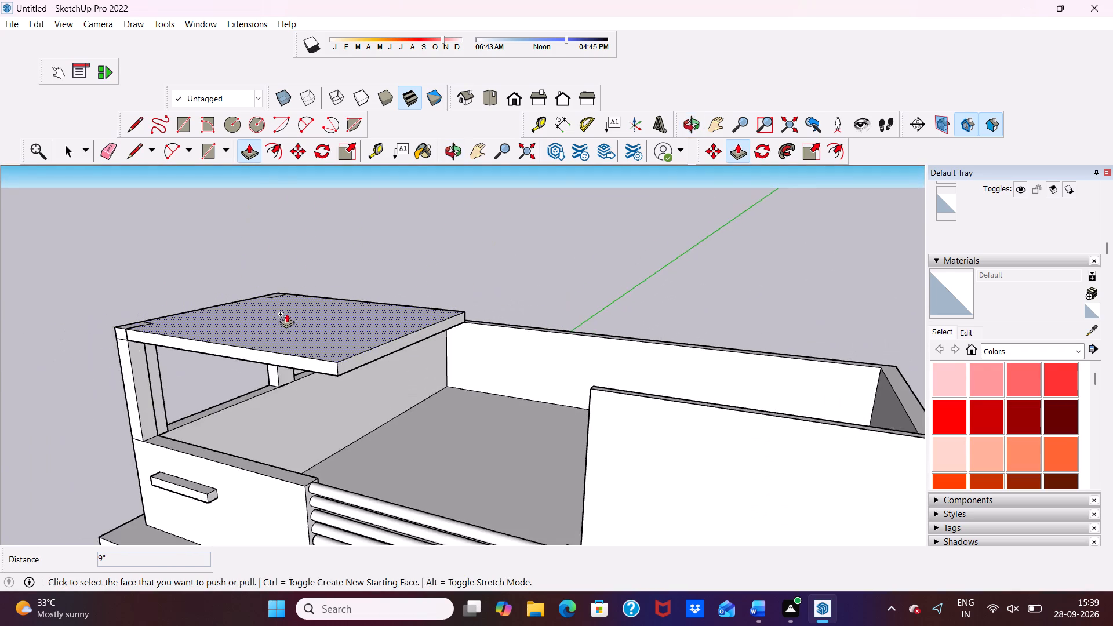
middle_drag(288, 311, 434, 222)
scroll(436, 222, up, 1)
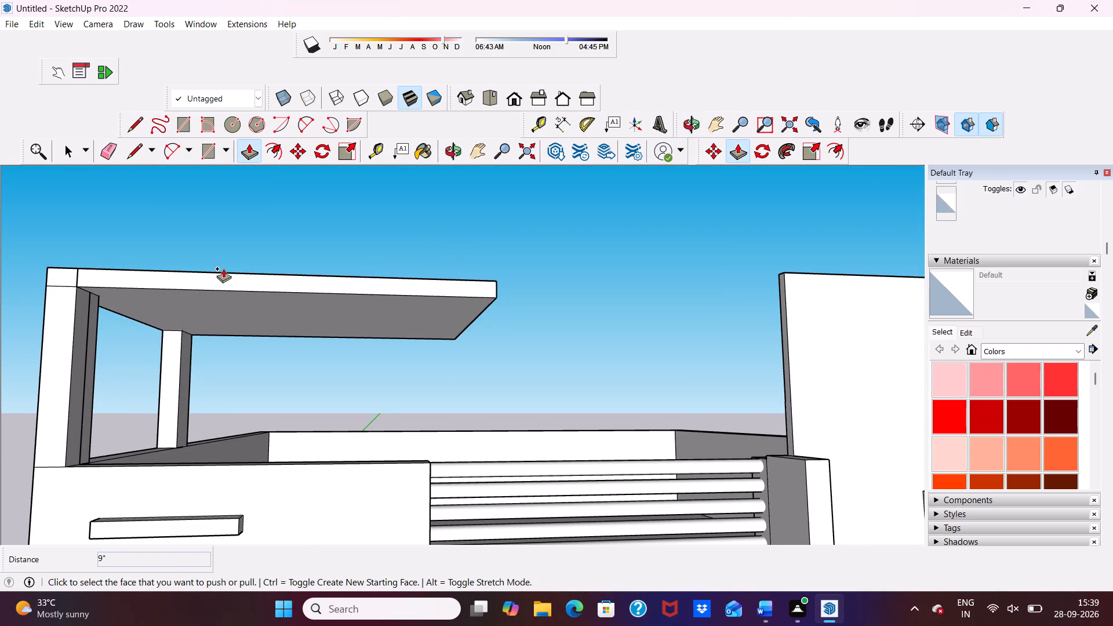
Pull the side end face of the slab above the parapet posts across until it meets the tall front wall.
middle_drag(223, 268, 300, 296)
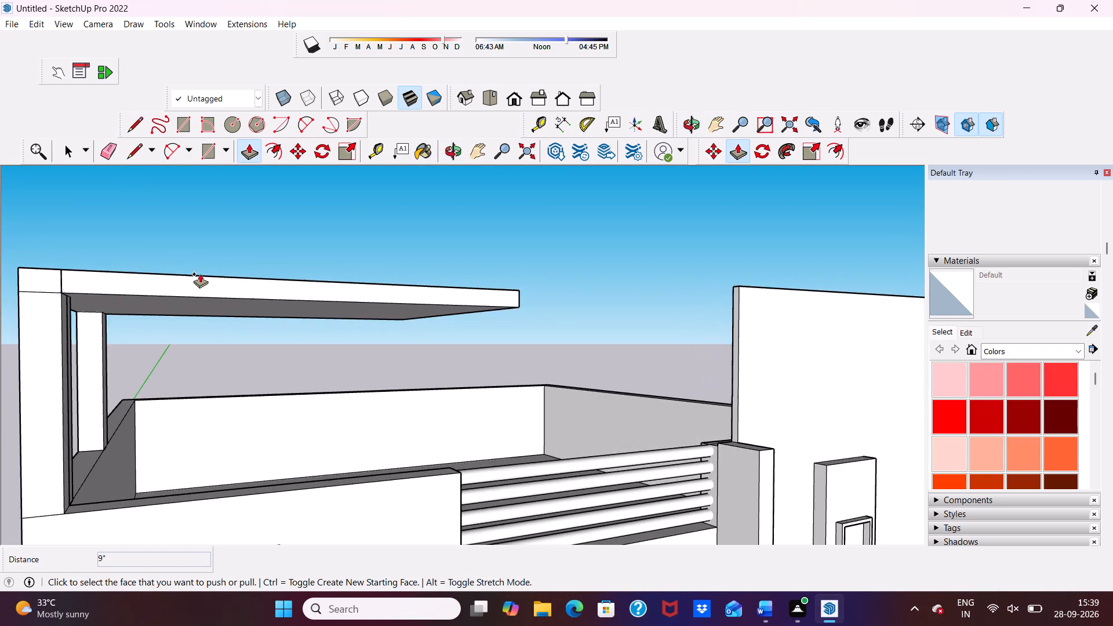
scroll(199, 272, up, 1)
middle_drag(198, 271, 110, 281)
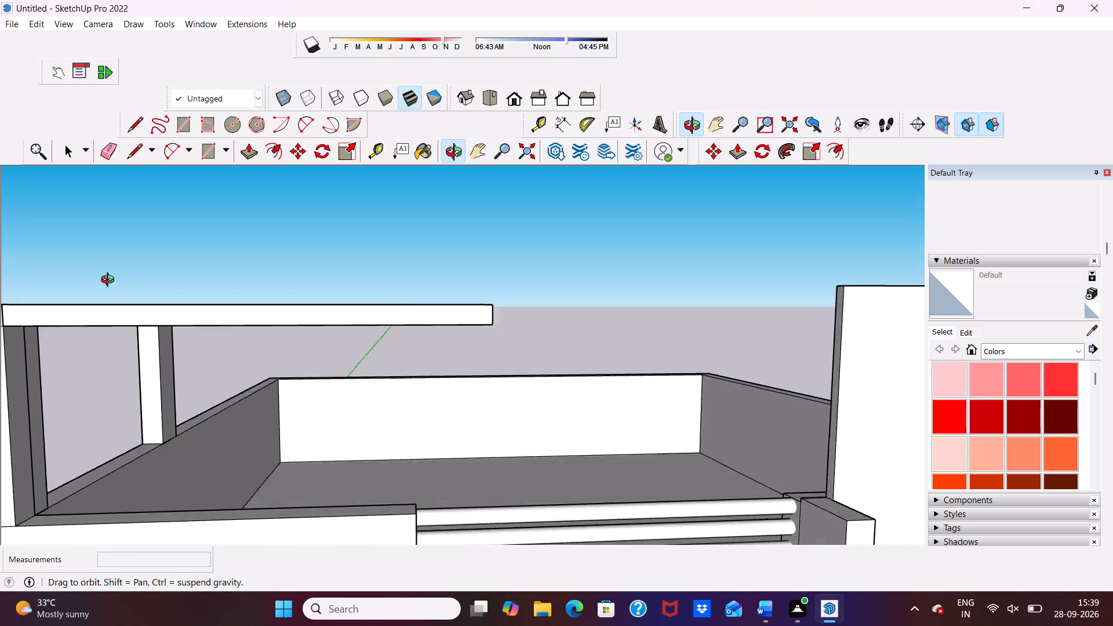
middle_drag(110, 281, 30, 286)
scroll(128, 261, down, 2)
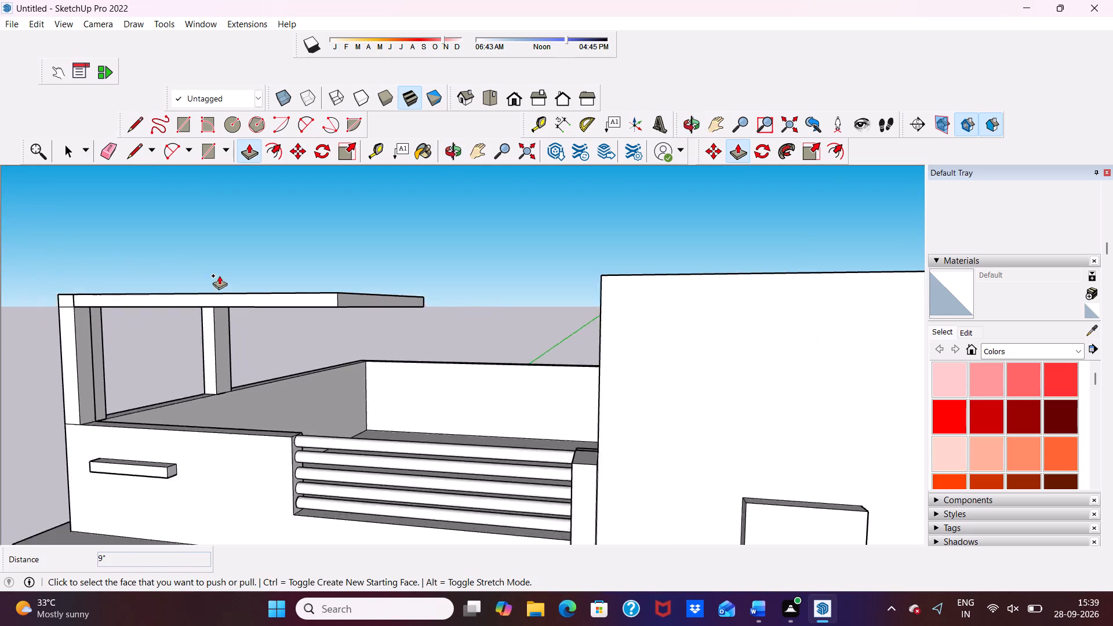
scroll(219, 275, down, 2)
middle_drag(243, 280, 83, 283)
scroll(283, 280, up, 4)
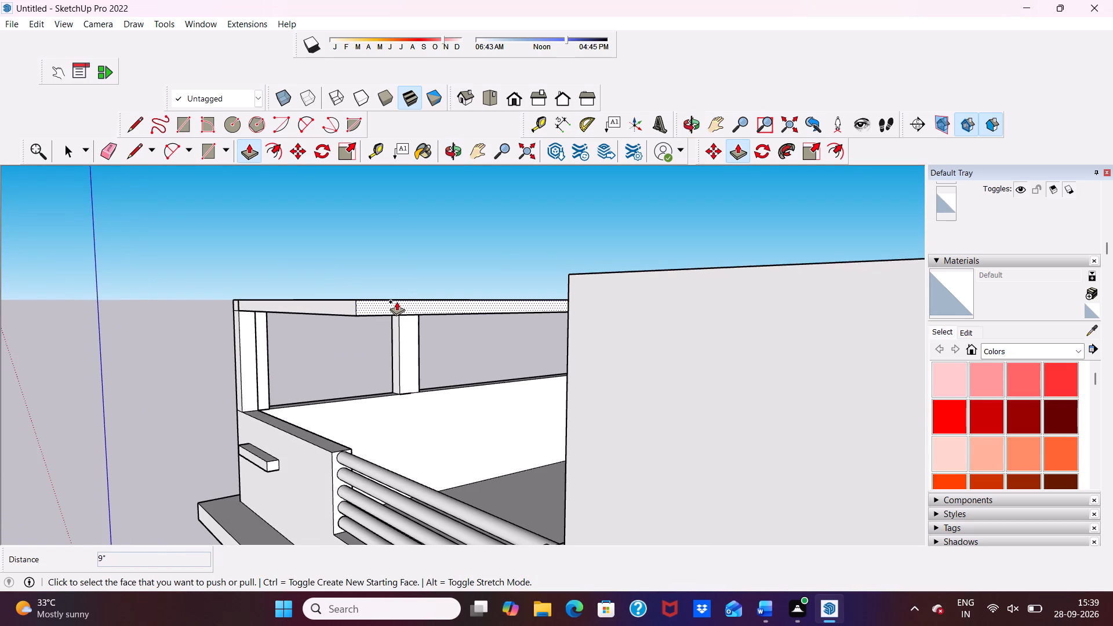
click(397, 301)
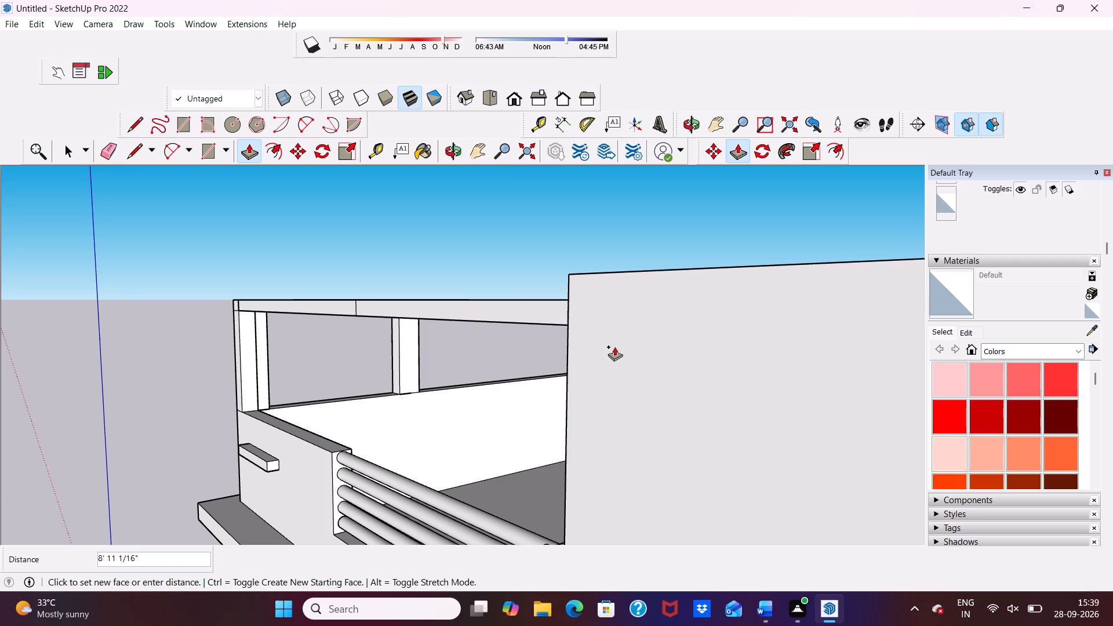
scroll(626, 347, down, 2)
middle_drag(626, 347, 823, 374)
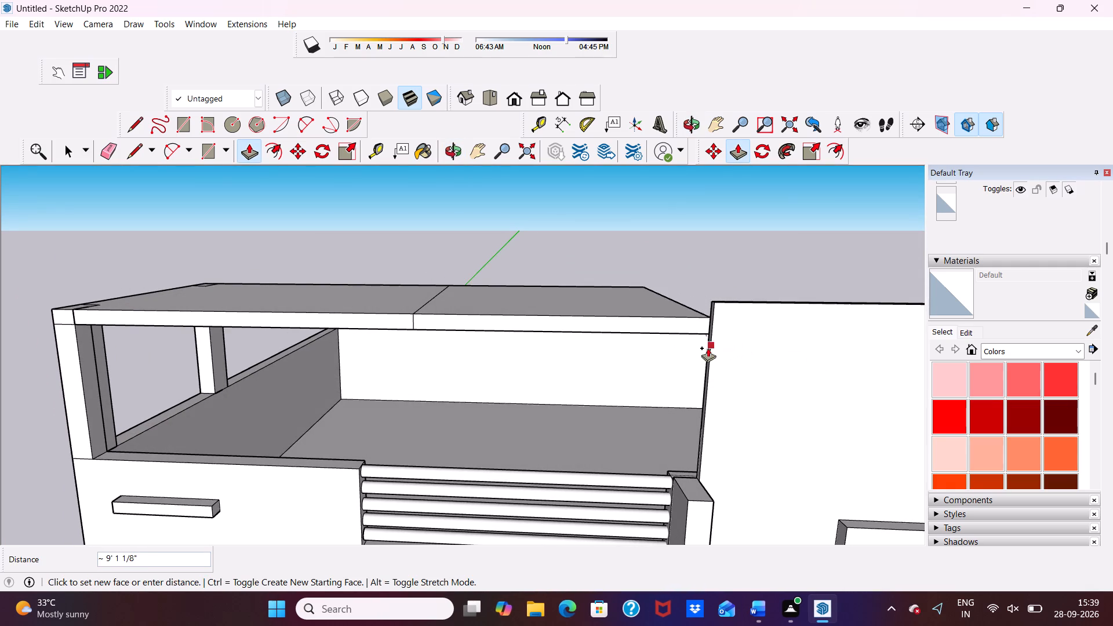
middle_drag(716, 341, 716, 340)
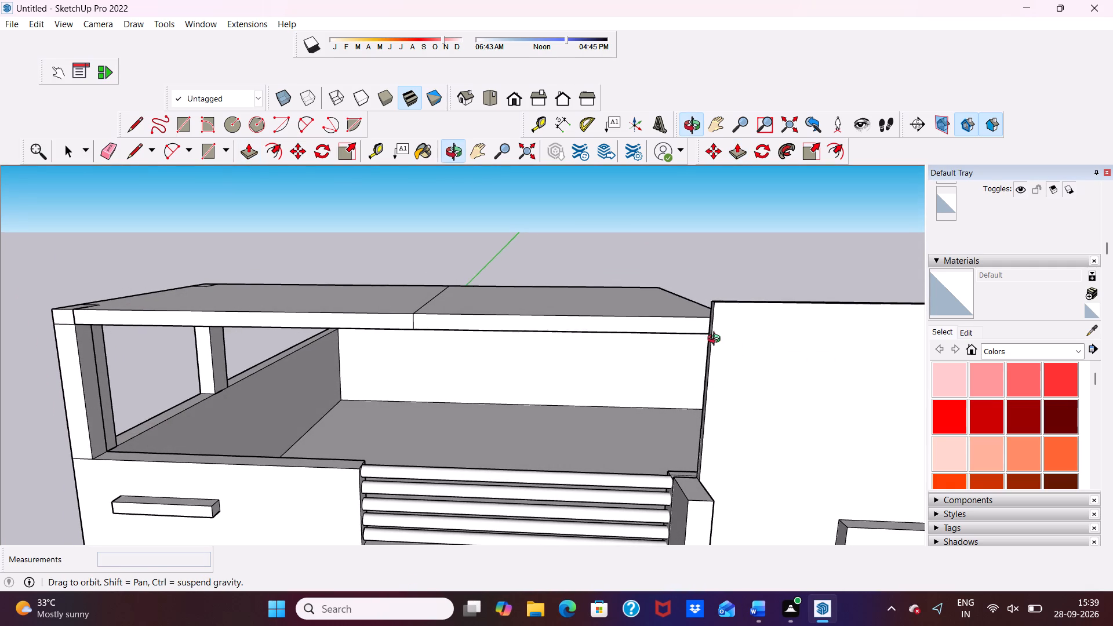
middle_drag(716, 340, 252, 340)
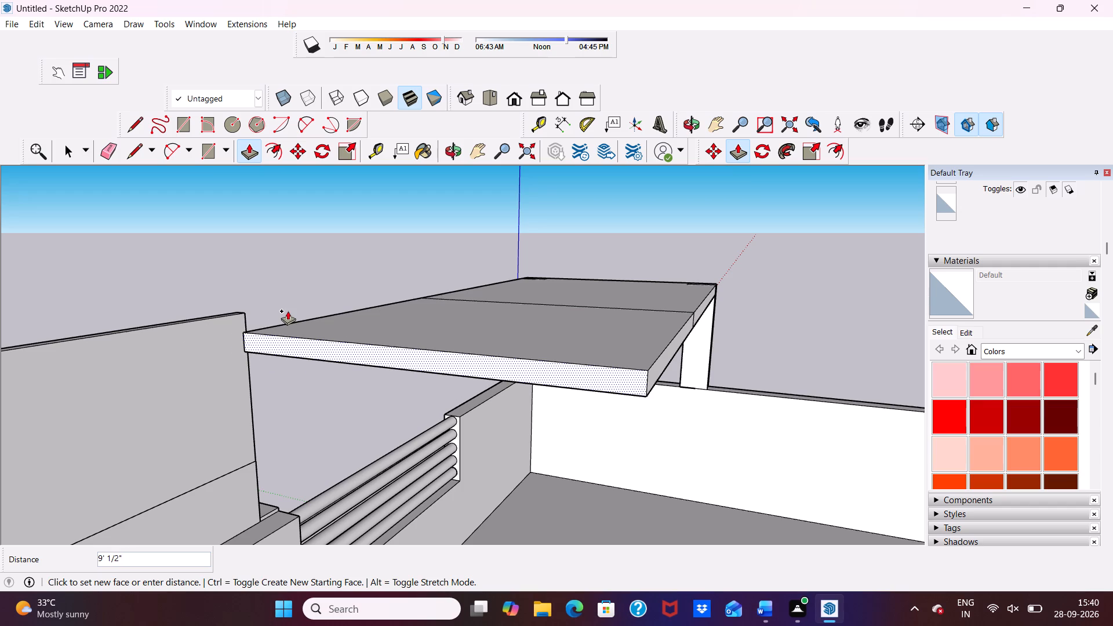
click(282, 310)
scroll(264, 323, down, 3)
middle_drag(264, 325, 268, 327)
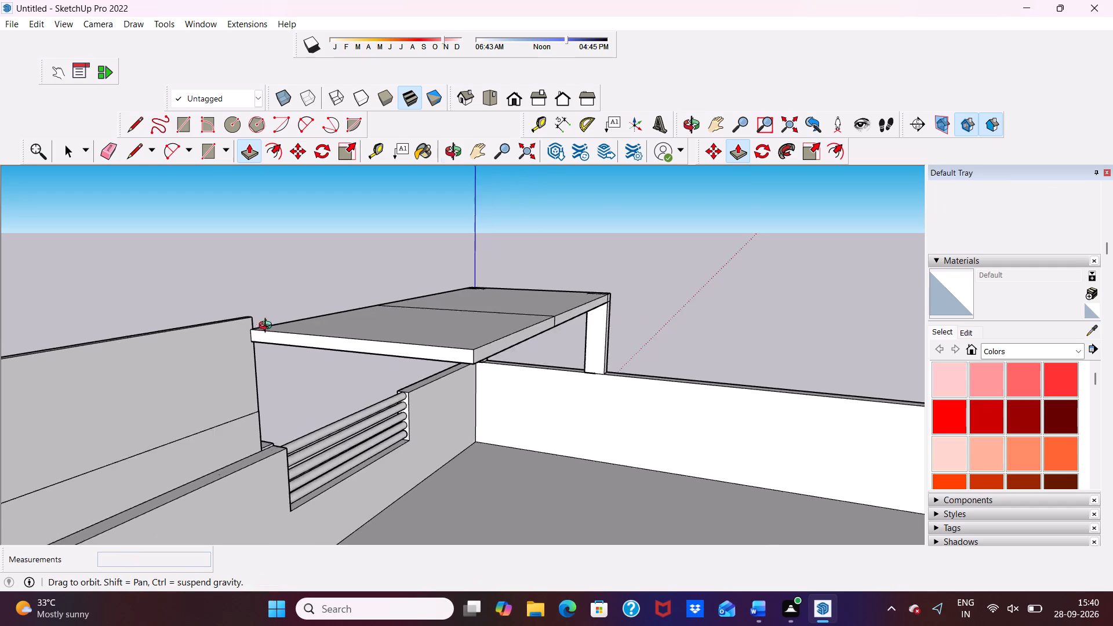
middle_drag(268, 327, 514, 318)
key(space)
Draw a narrow rectangle about 11 7/8" by 28' 6" across the roof floor, from the front parapet to the rear parapet.
middle_drag(412, 308, 525, 312)
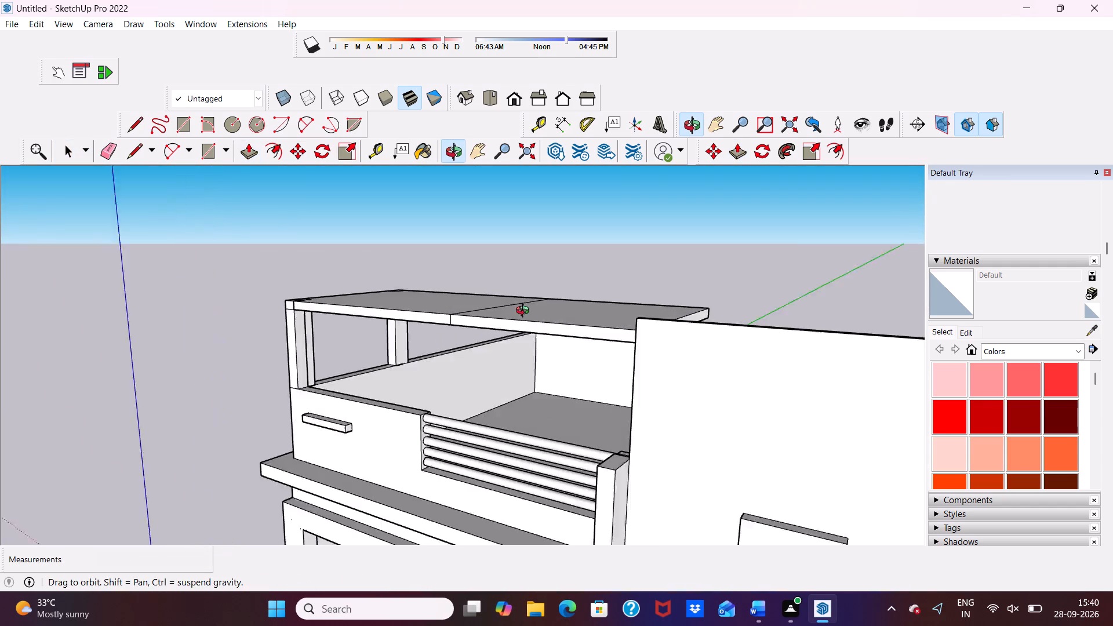
middle_drag(525, 312, 603, 315)
scroll(732, 312, down, 4)
middle_drag(734, 317, 754, 348)
scroll(764, 315, up, 4)
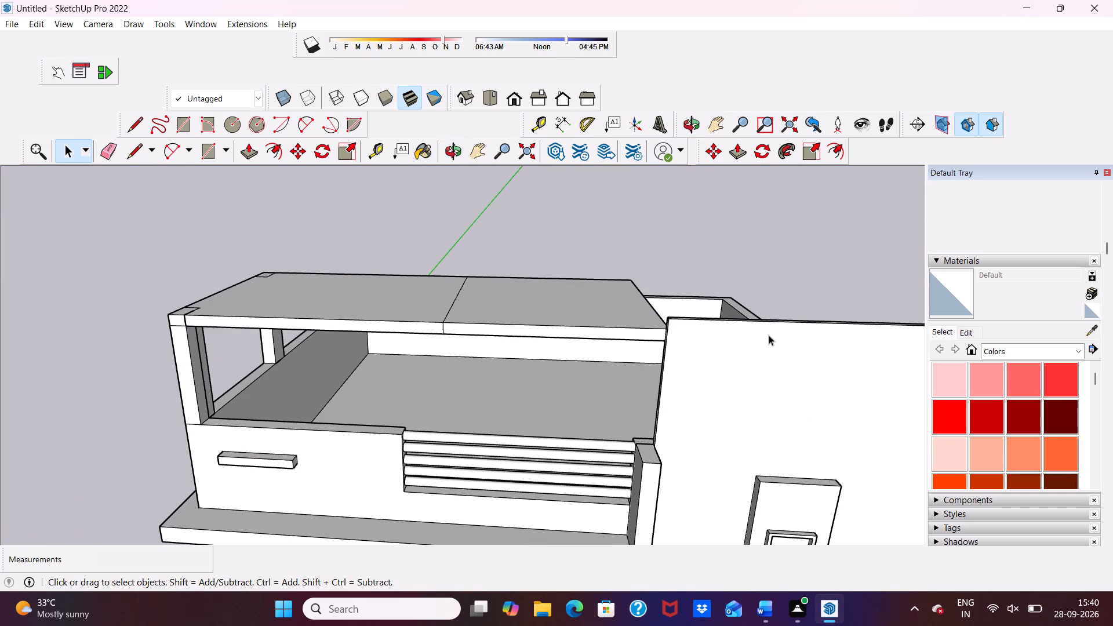
scroll(715, 309, up, 1)
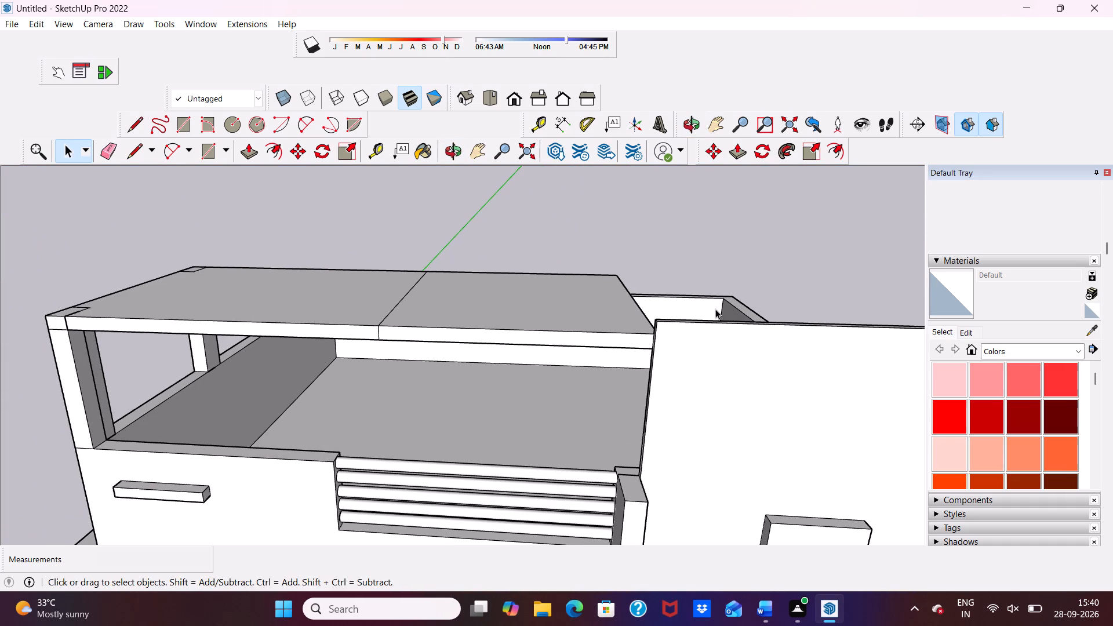
middle_drag(715, 308, 209, 300)
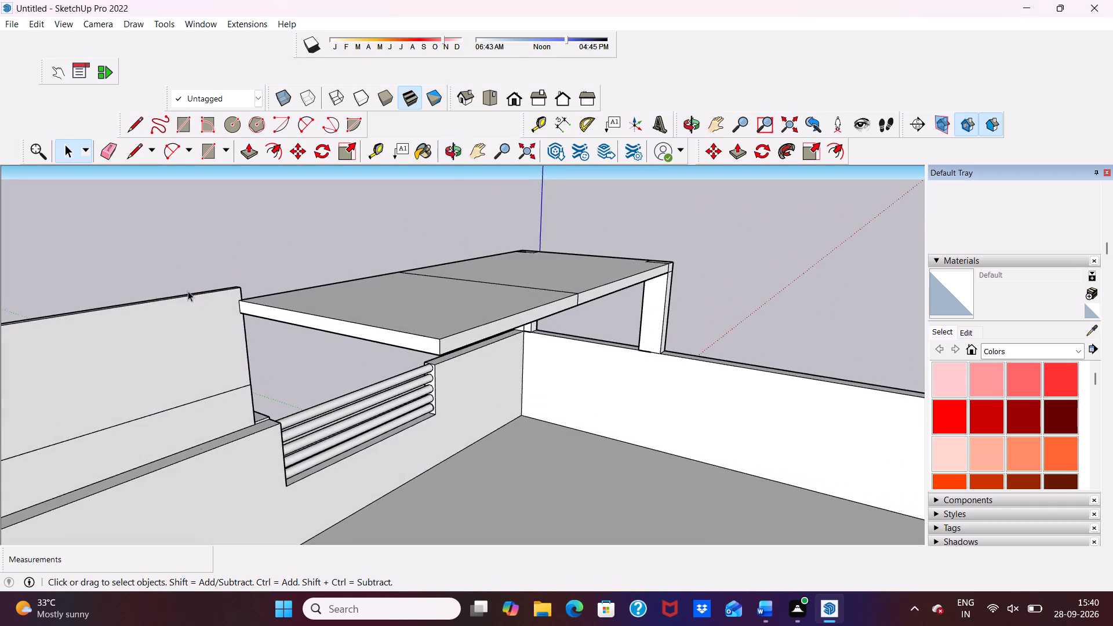
scroll(188, 291, down, 10)
middle_drag(320, 399, 138, 457)
scroll(299, 325, up, 5)
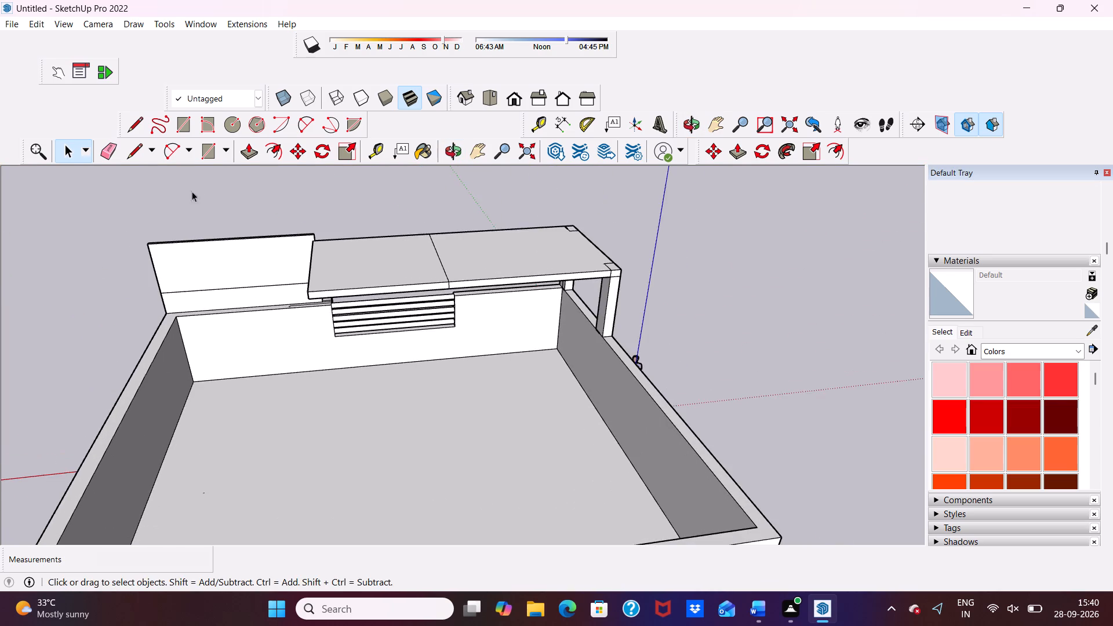
click(186, 120)
scroll(264, 325, down, 5)
scroll(332, 347, up, 2)
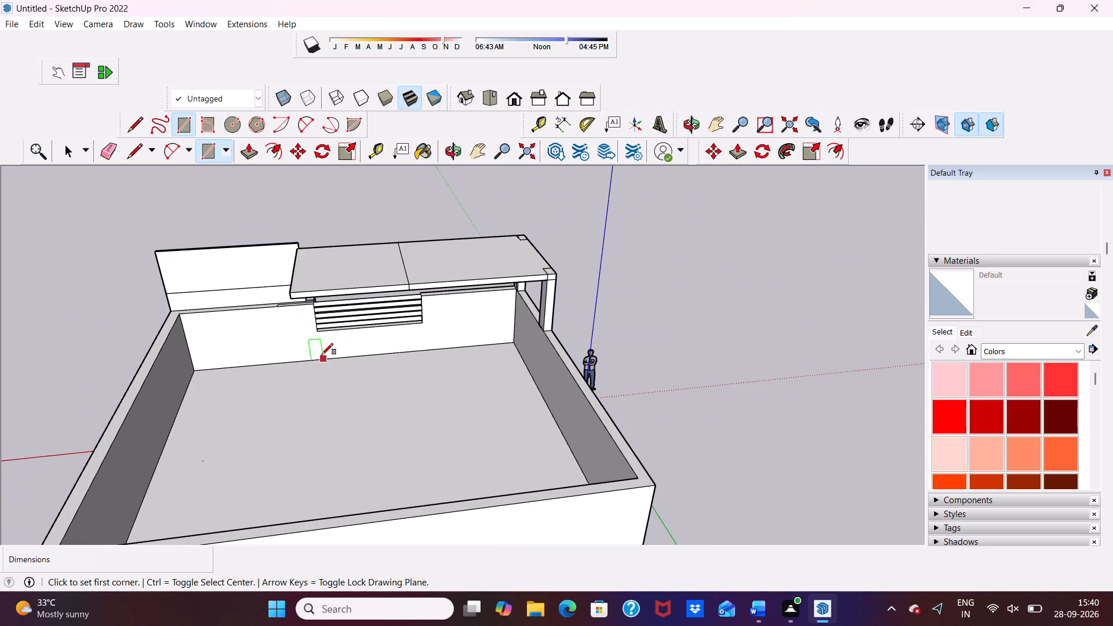
click(318, 358)
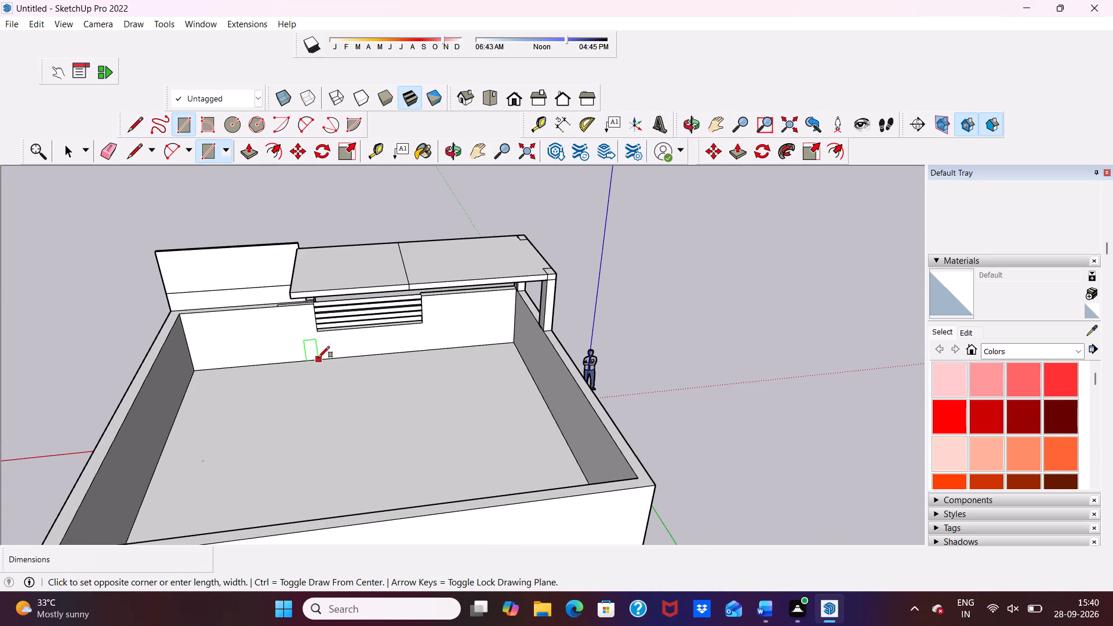
scroll(319, 412, down, 7)
middle_drag(325, 466, 360, 535)
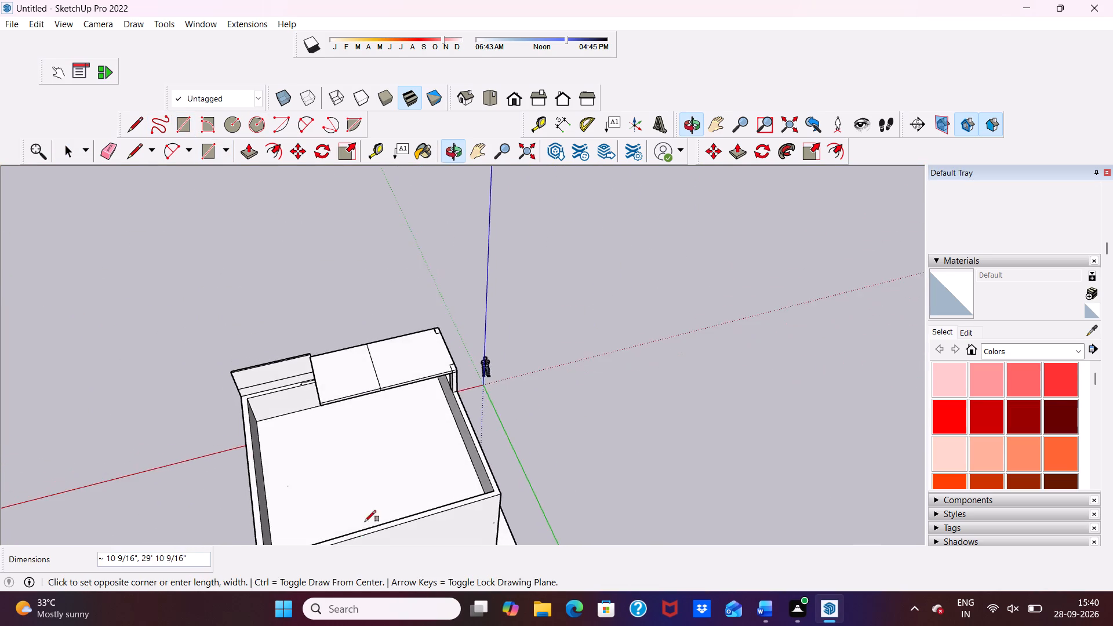
scroll(364, 503, up, 5)
scroll(351, 450, down, 6)
middle_drag(335, 494, 585, 474)
scroll(569, 496, up, 5)
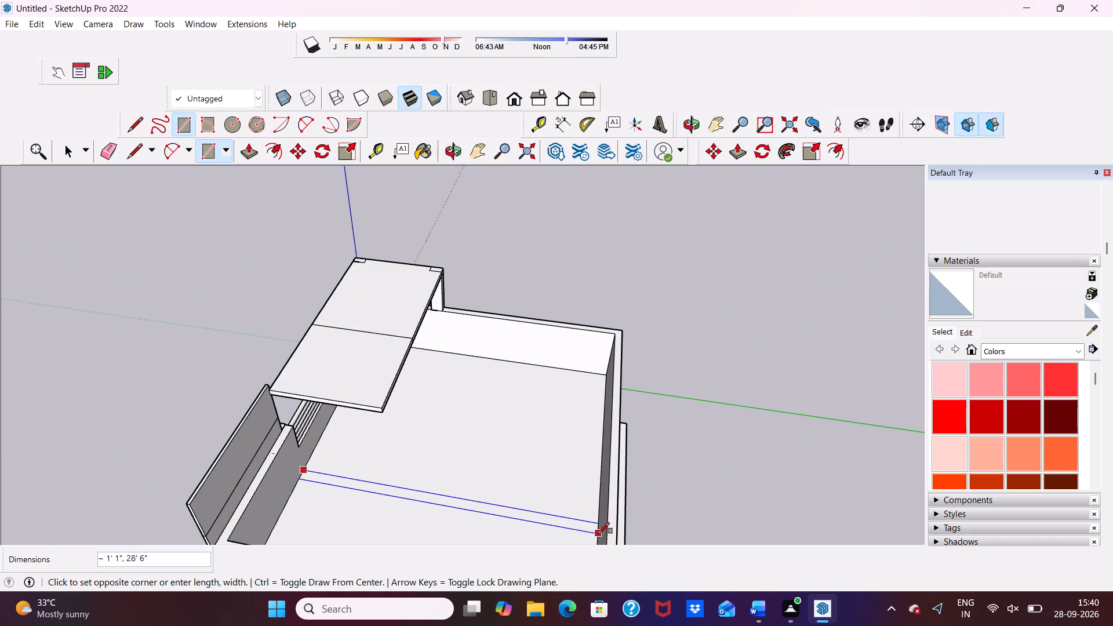
click(598, 514)
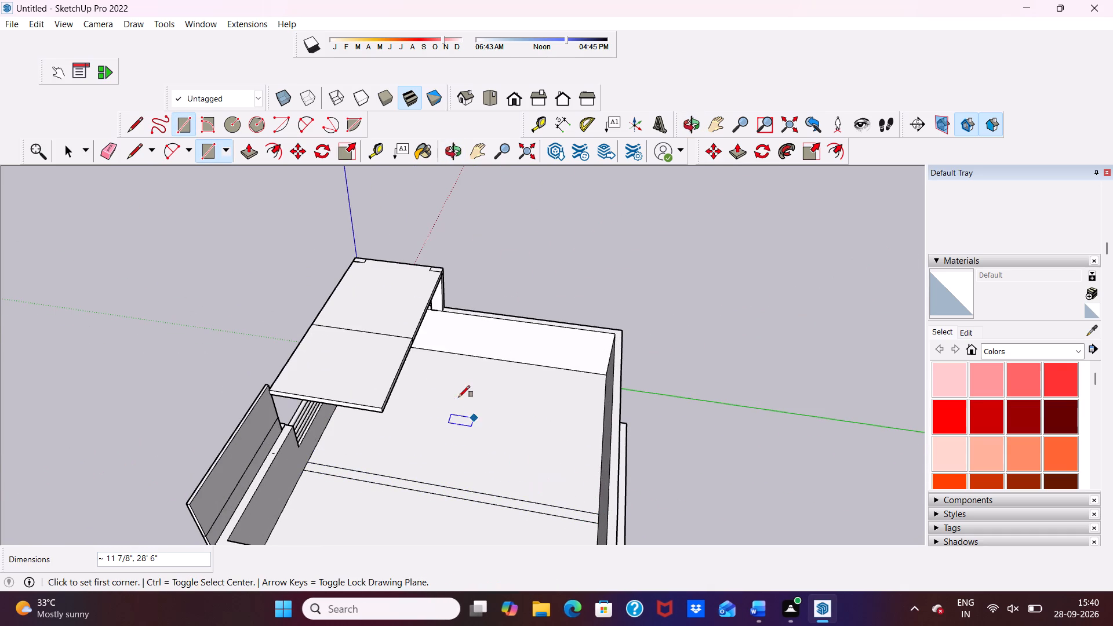
Extrude the narrow floor strip upward 10' 2 3/4" into a cross wall.
key(space)
click(396, 481)
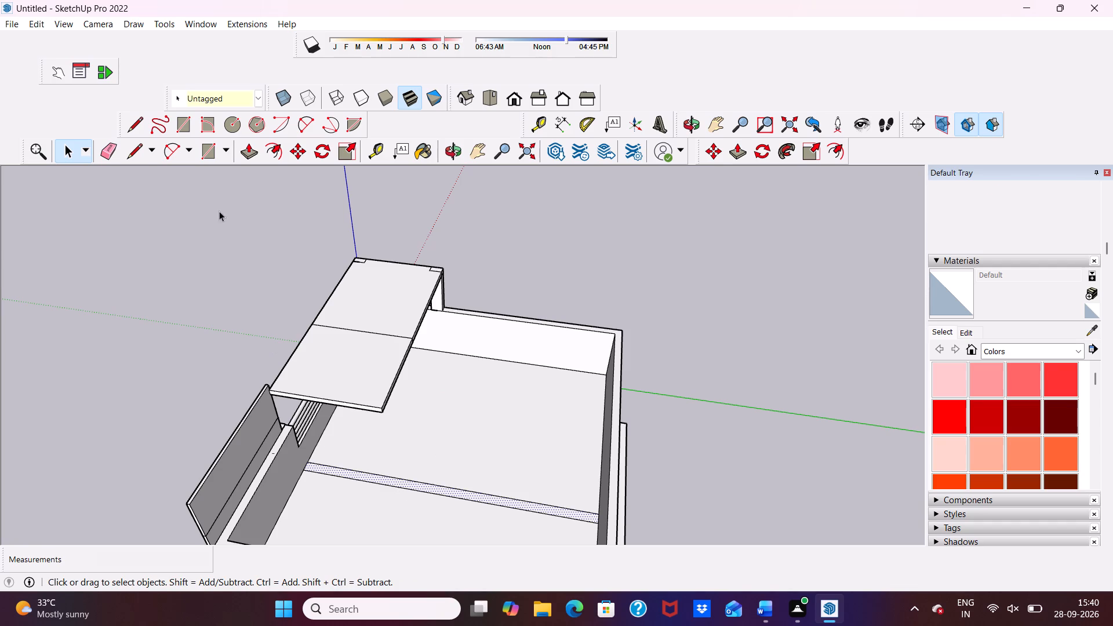
click(246, 151)
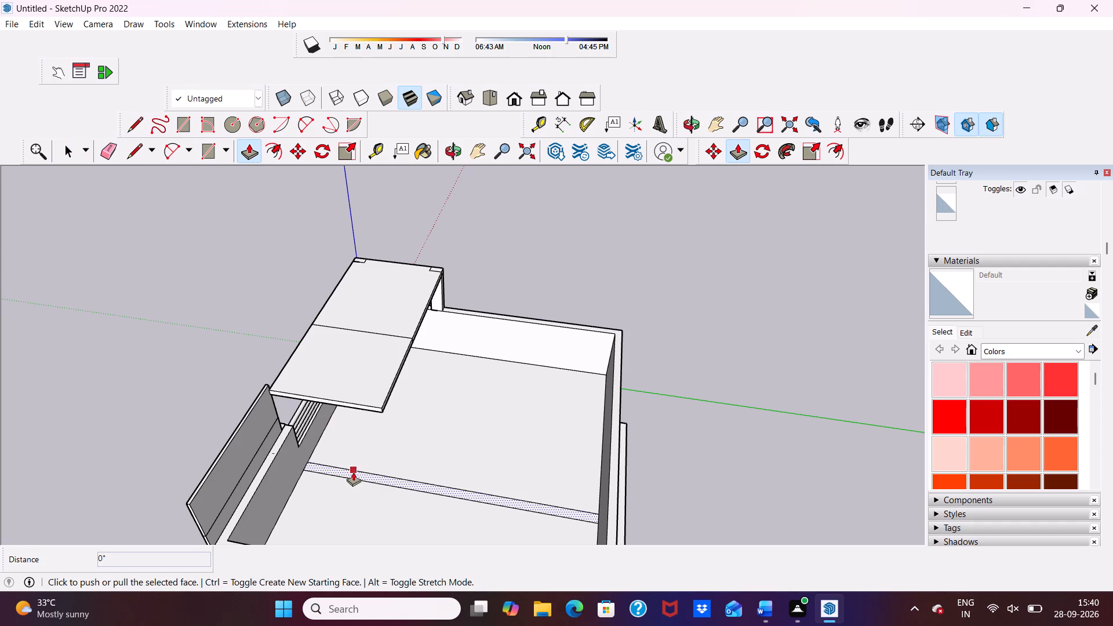
click(352, 472)
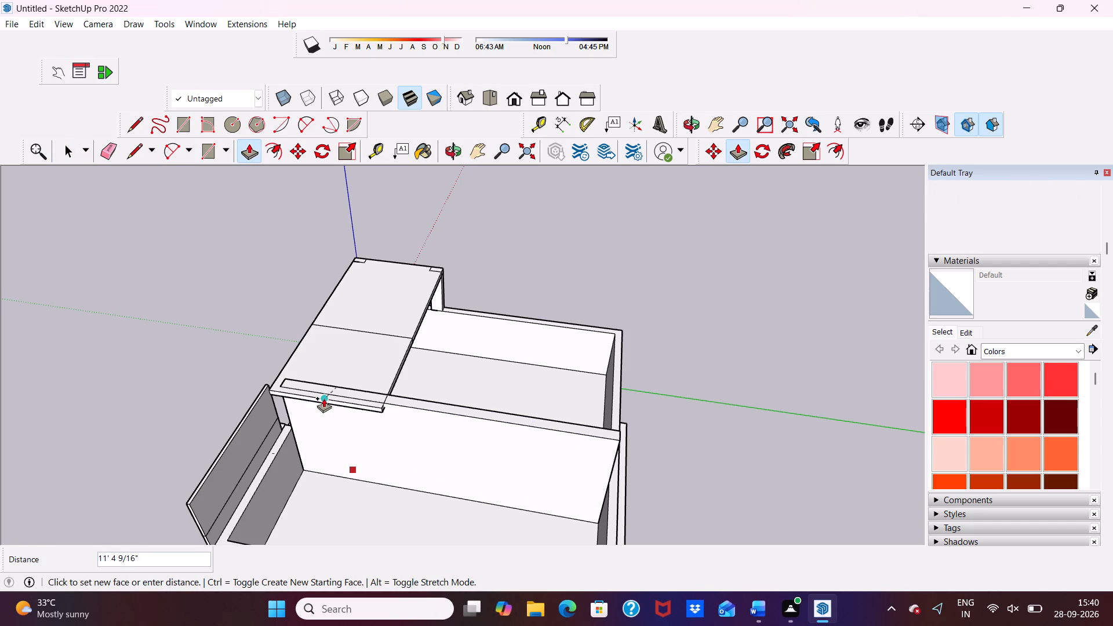
click(304, 405)
Pull the cross wall's front end face outward 5/16" above the front parapet.
middle_drag(303, 406, 432, 353)
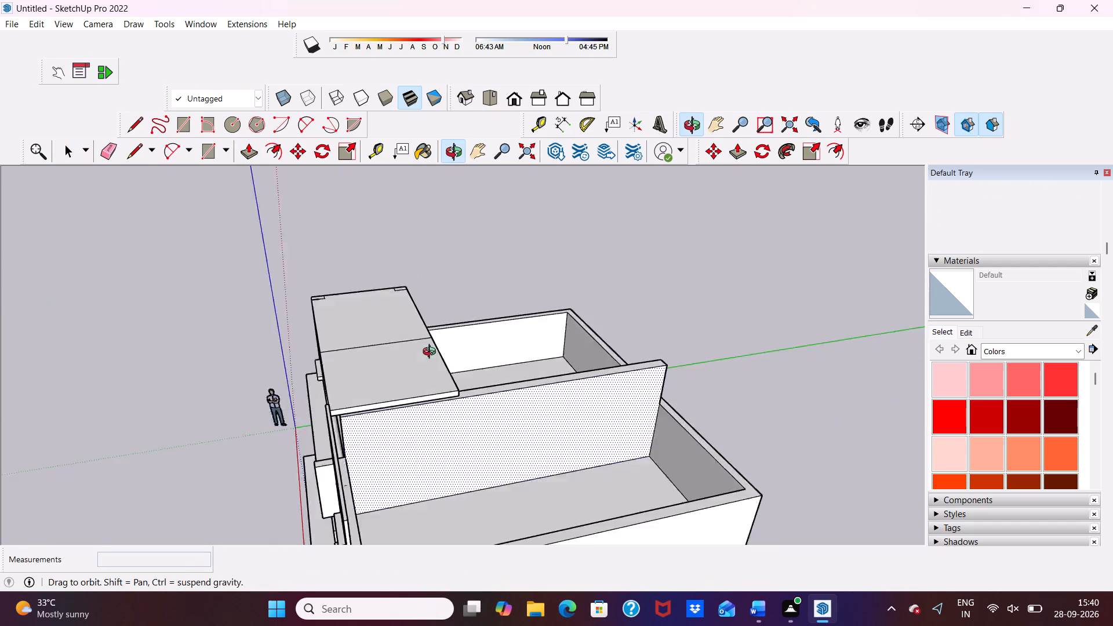
middle_drag(432, 353, 550, 355)
scroll(610, 370, up, 2)
middle_drag(460, 449, 676, 336)
scroll(677, 343, up, 3)
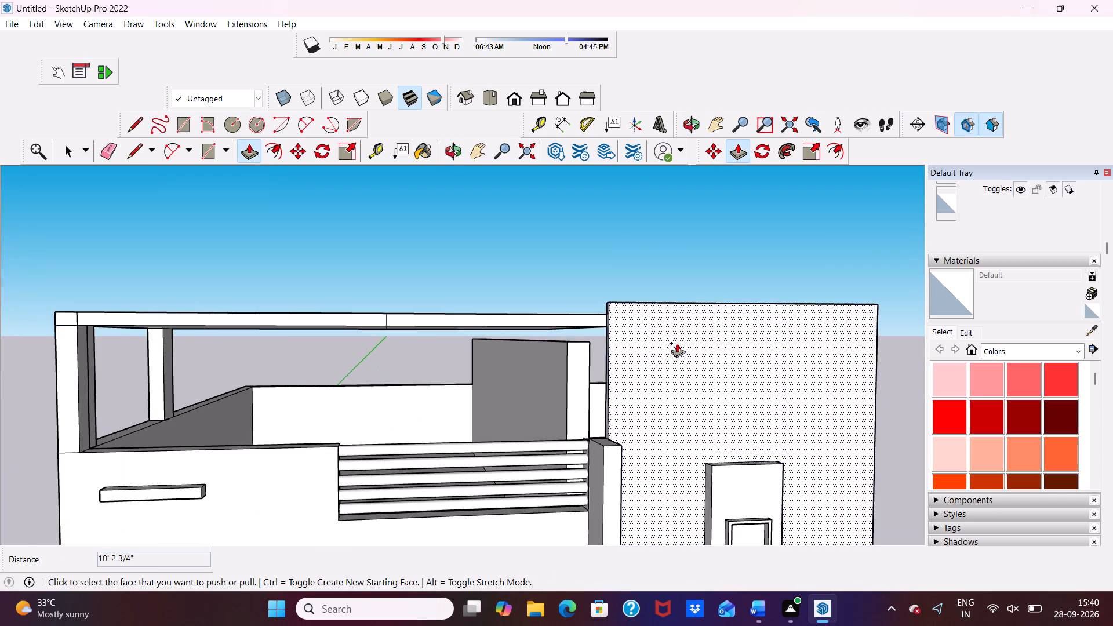
middle_drag(538, 380, 691, 380)
scroll(573, 375, up, 4)
scroll(583, 343, down, 3)
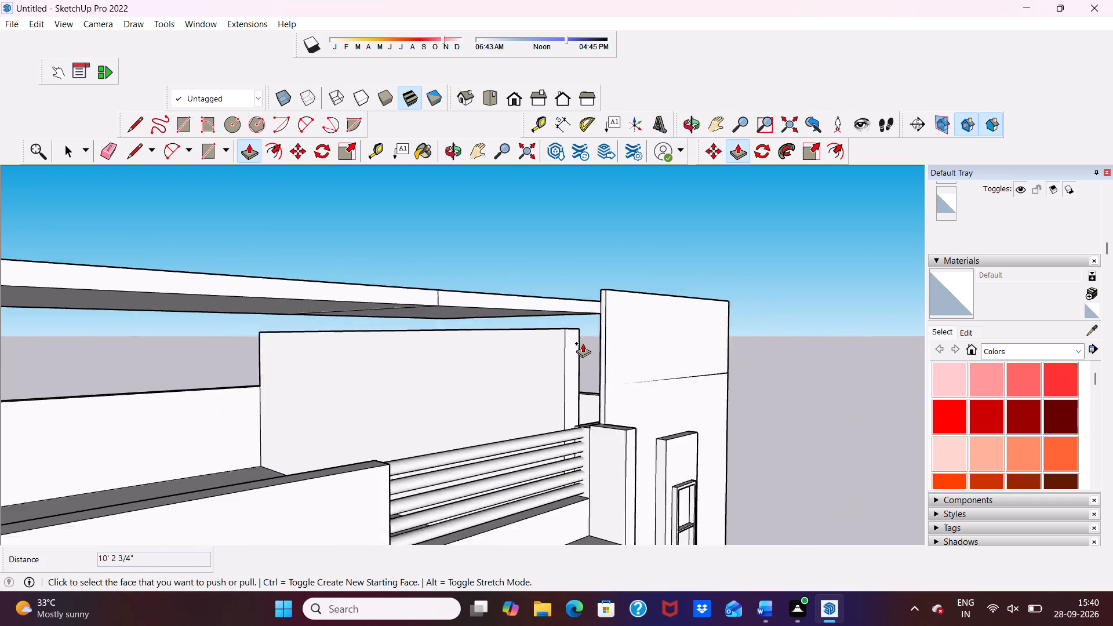
scroll(583, 343, down, 1)
middle_drag(583, 343, 532, 376)
scroll(588, 390, up, 8)
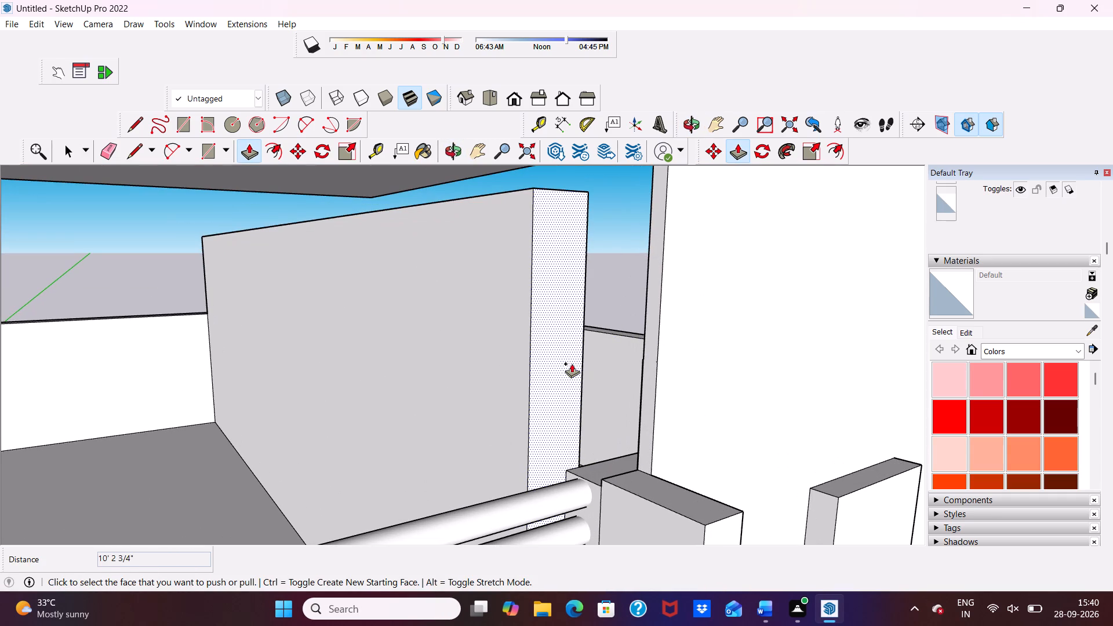
click(572, 363)
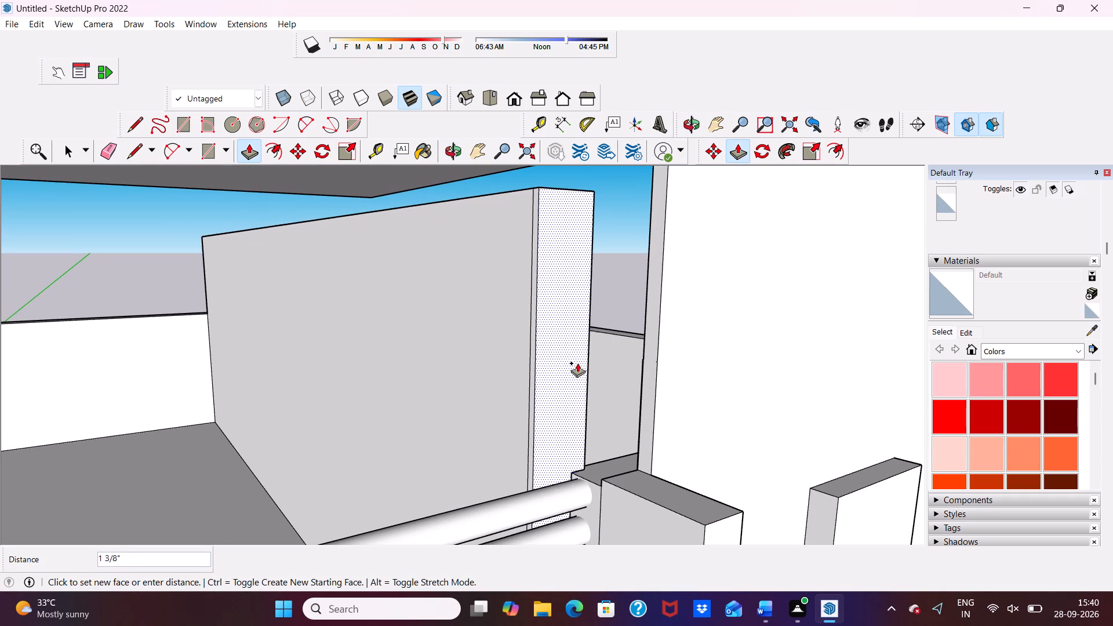
scroll(574, 359, down, 4)
middle_drag(574, 359, 634, 385)
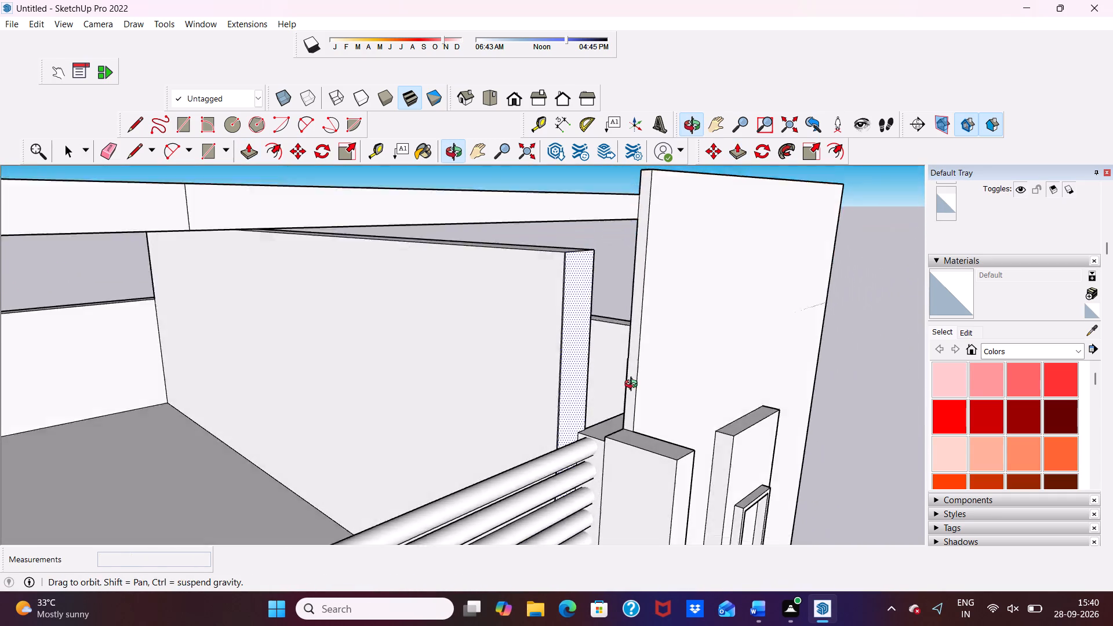
middle_drag(634, 385, 640, 395)
scroll(645, 403, up, 3)
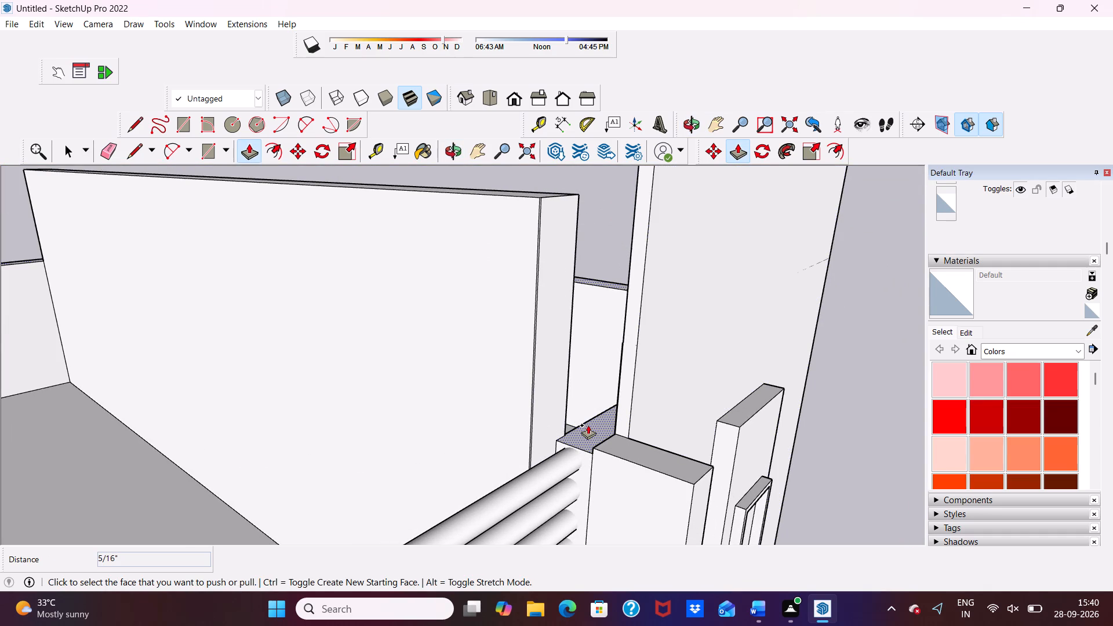
Draw a line across the parapet top behind the tall front wall, from the inner corner to the side parapet's outer edge.
scroll(588, 418, down, 5)
middle_drag(595, 403, 468, 369)
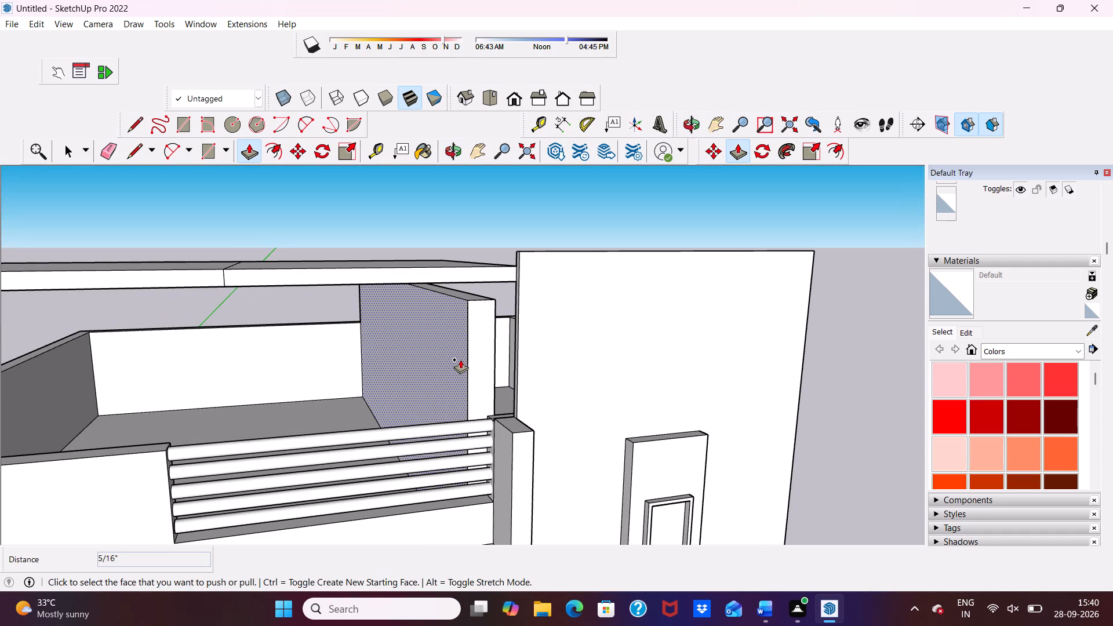
scroll(460, 359, down, 3)
middle_drag(460, 359, 31, 397)
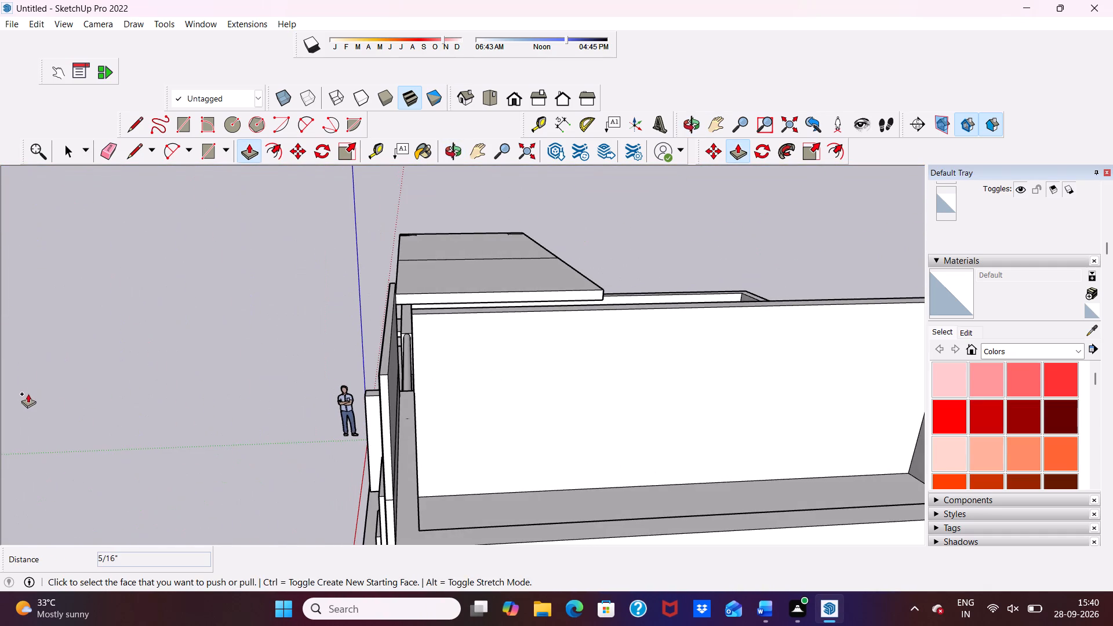
click(132, 156)
scroll(424, 508, up, 4)
scroll(421, 439, down, 4)
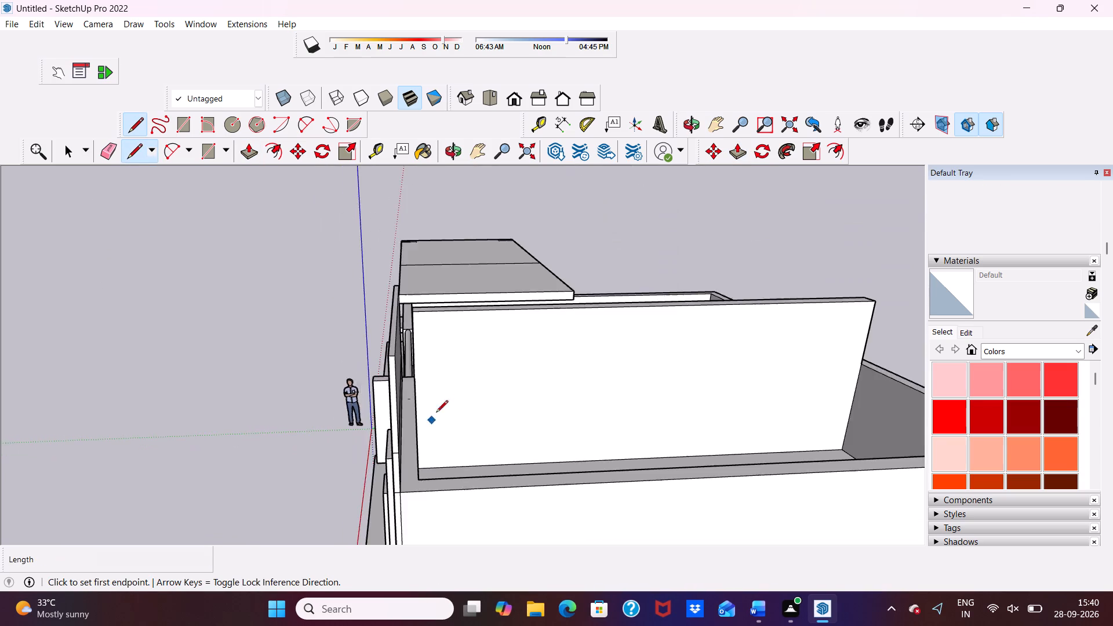
scroll(436, 413, down, 5)
scroll(423, 505, up, 15)
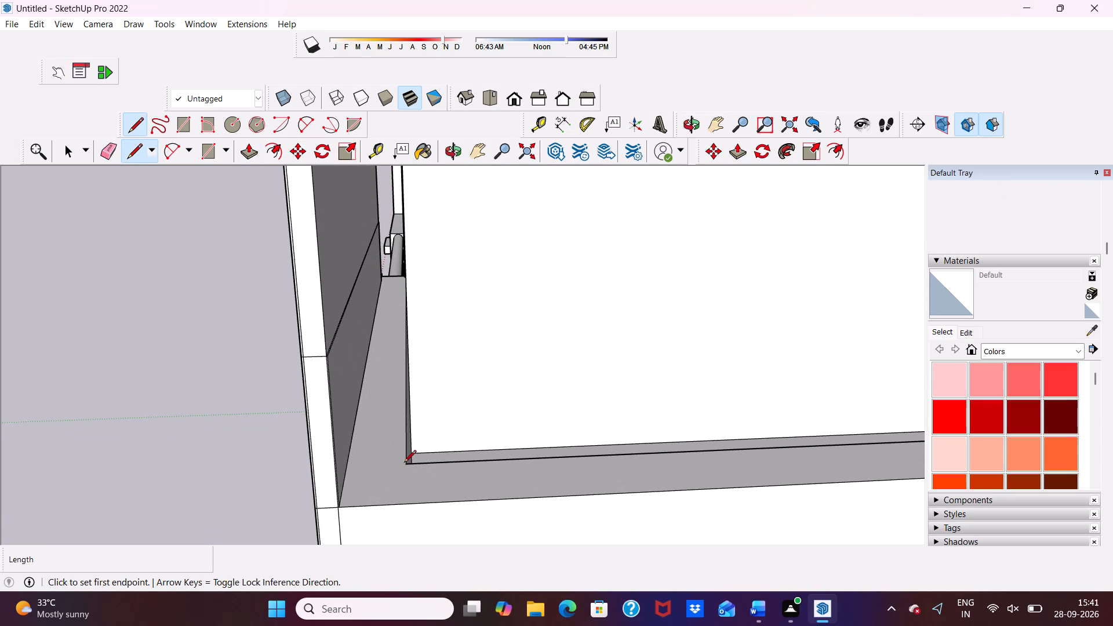
click(405, 464)
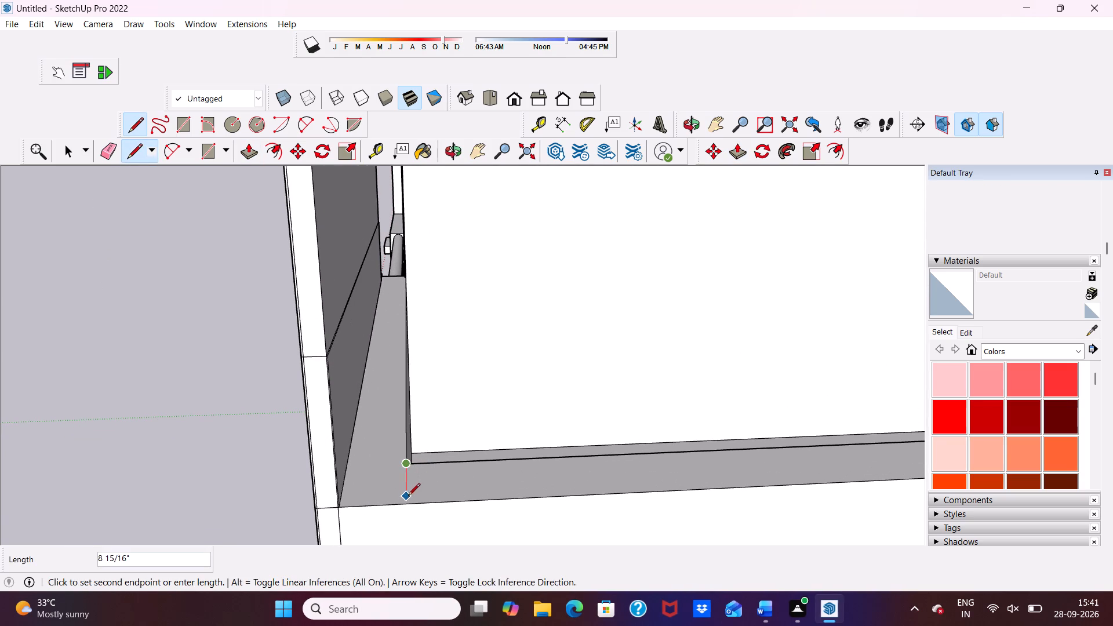
click(408, 504)
key(space)
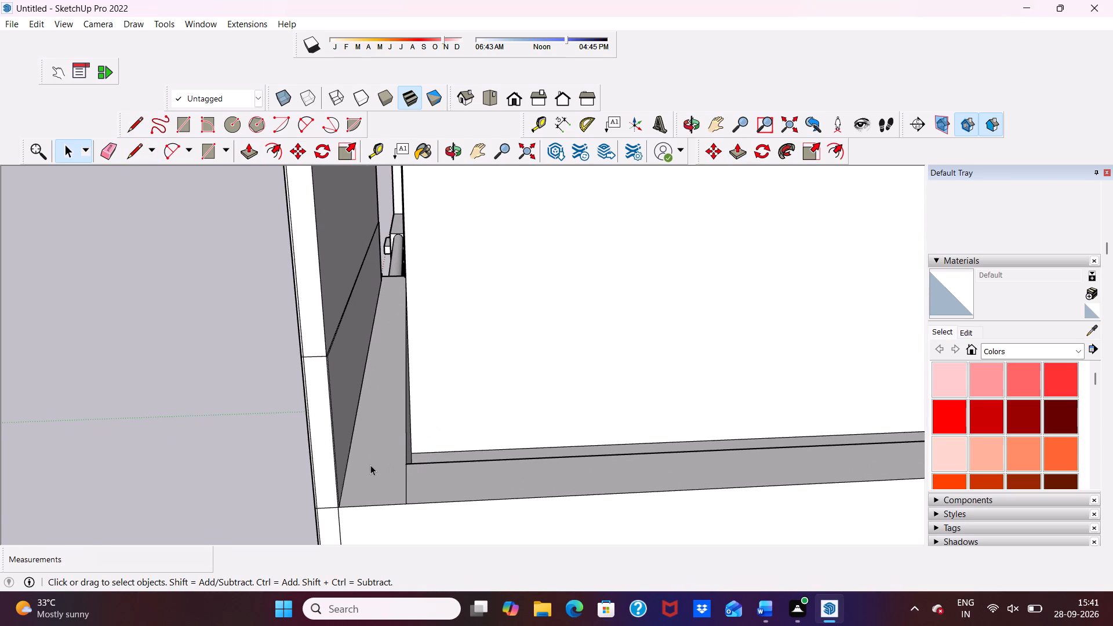
Extrude the parapet top strip behind the tall front wall upward 4' 1 1/2" to the cross wall's top.
click(370, 465)
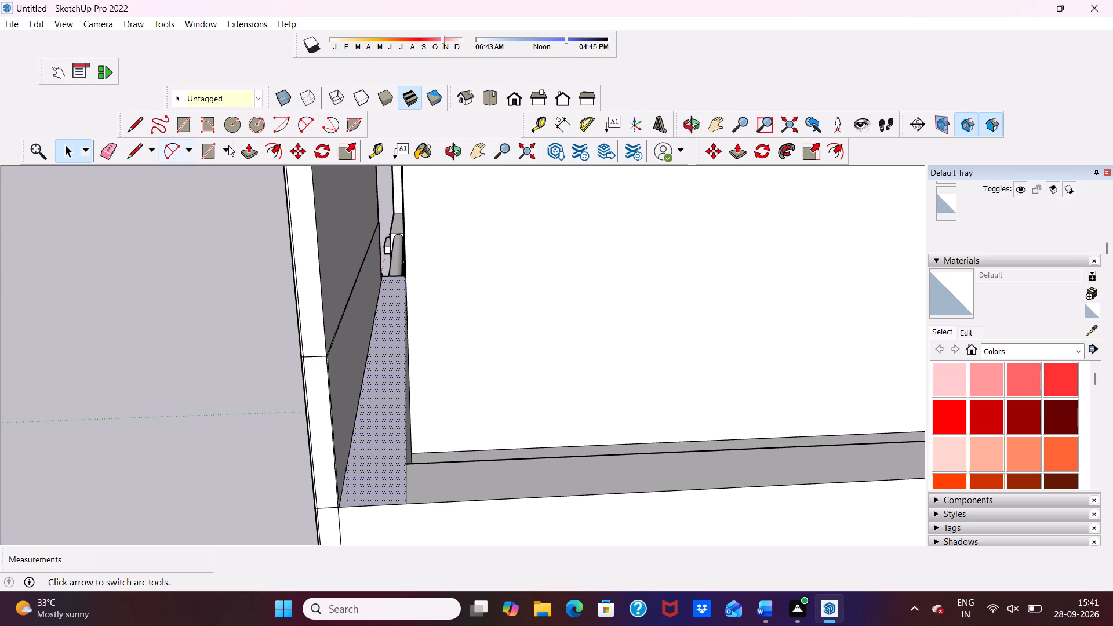
click(259, 147)
click(376, 385)
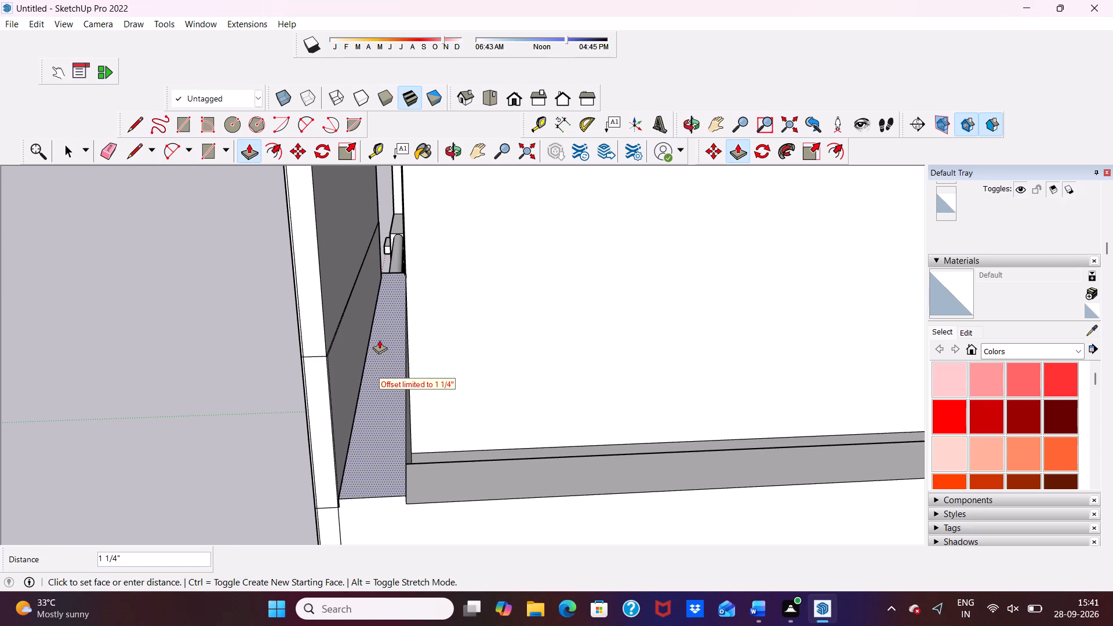
scroll(379, 340, up, 1)
scroll(379, 340, down, 11)
scroll(350, 326, up, 1)
scroll(350, 326, down, 1)
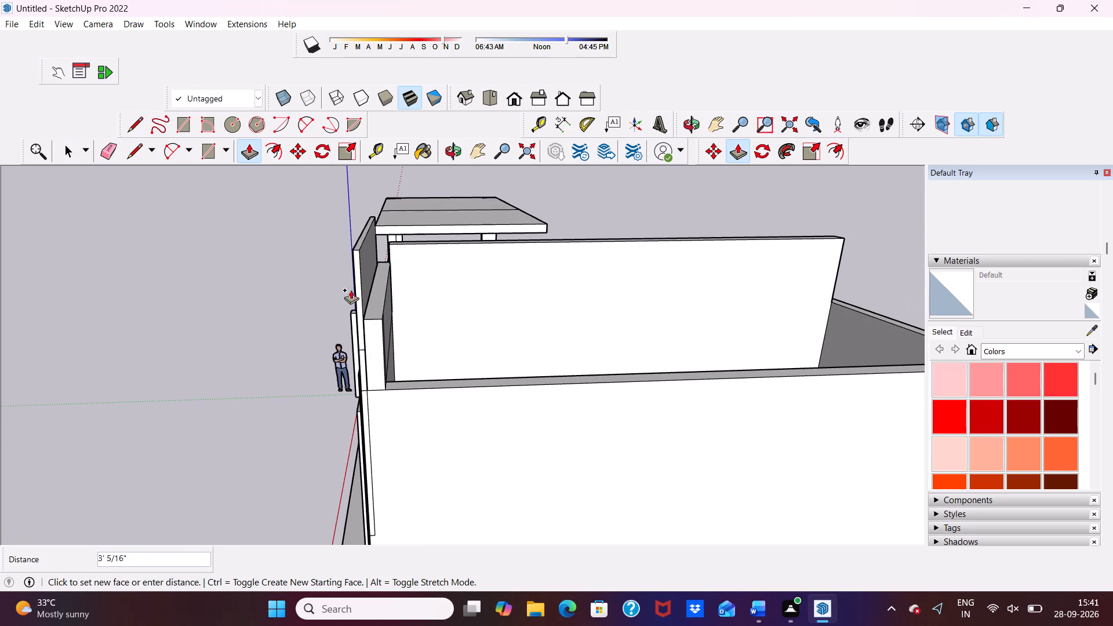
scroll(362, 245, up, 13)
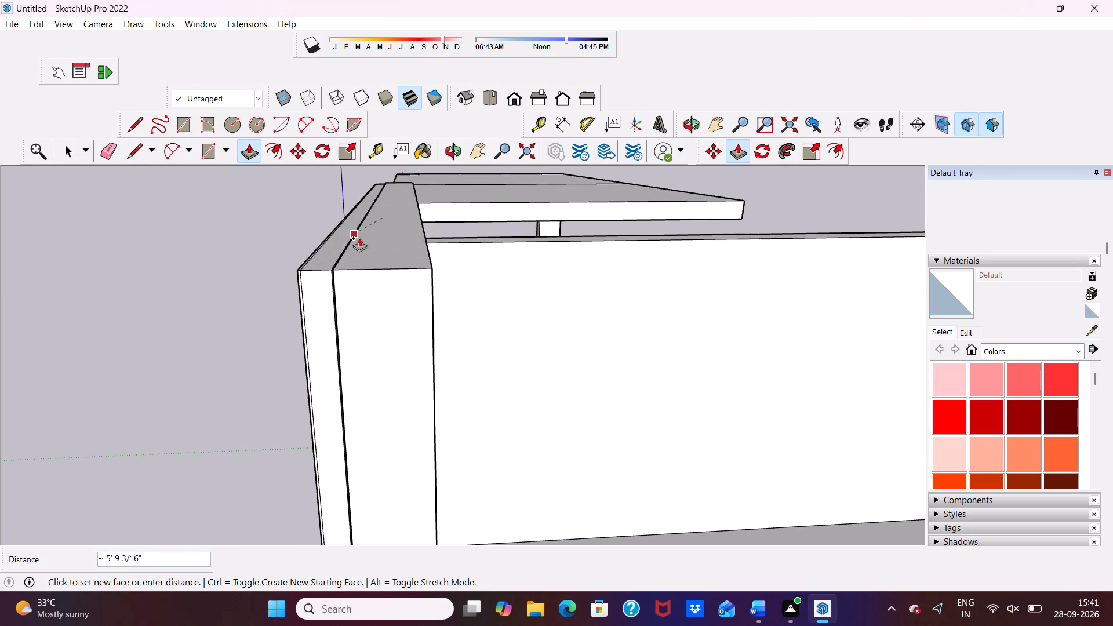
scroll(393, 276, up, 1)
scroll(461, 232, down, 4)
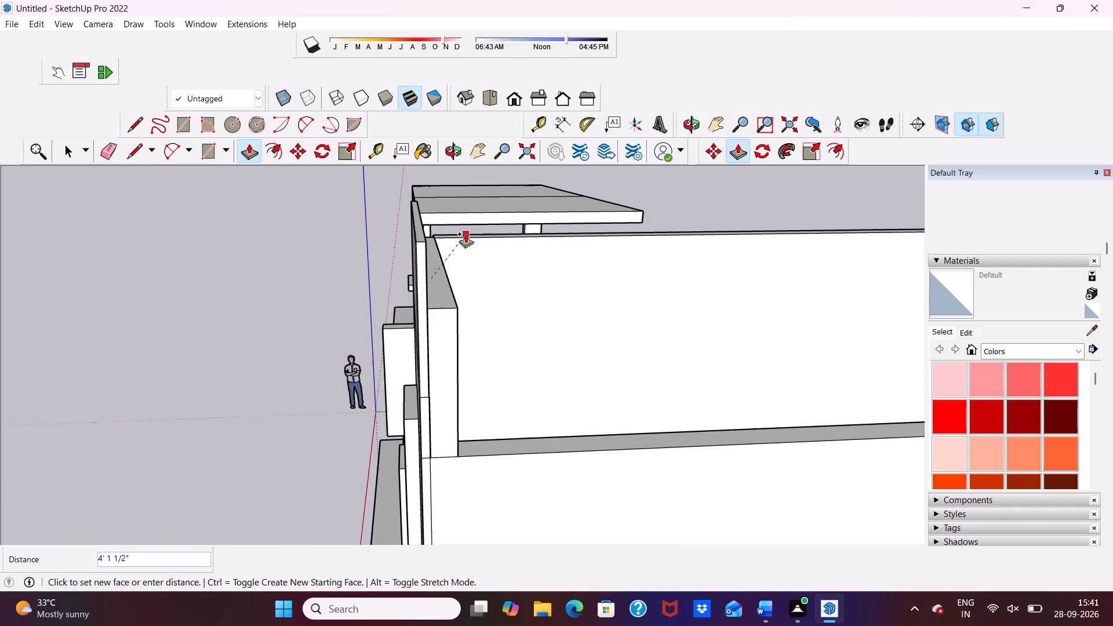
middle_drag(465, 234, 338, 315)
scroll(339, 314, up, 1)
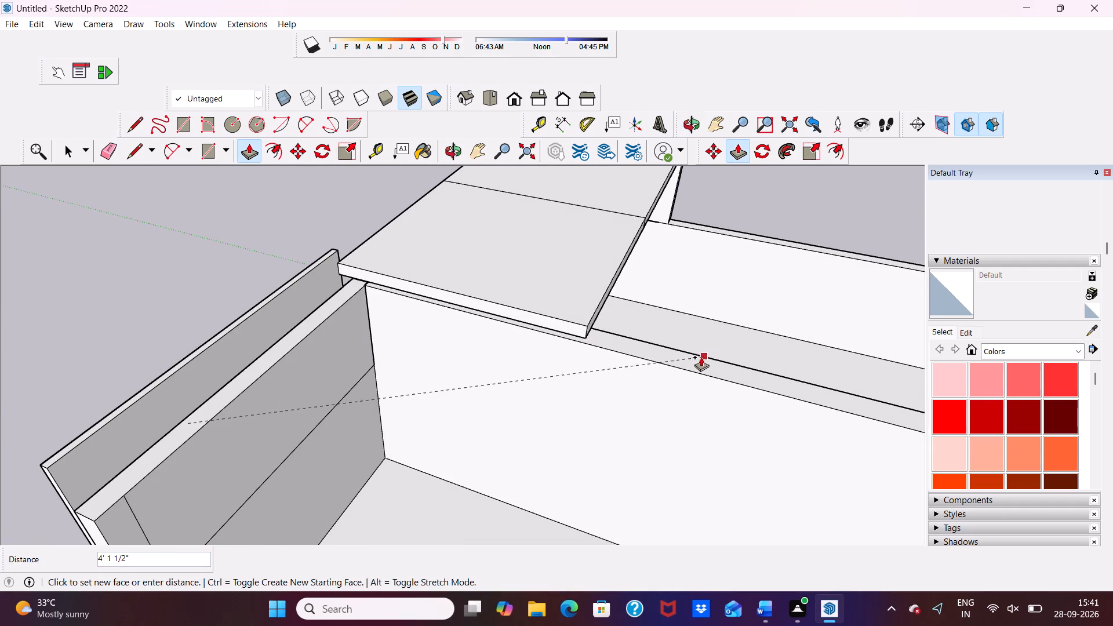
click(674, 362)
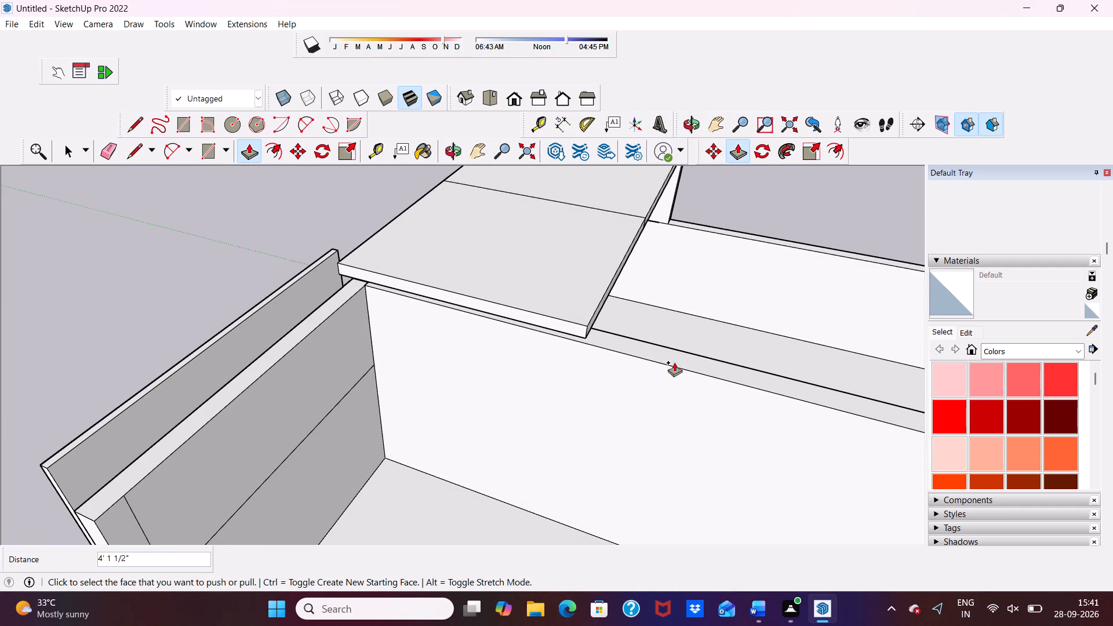
Raise the cross wall's top face through the slab, level with the slab's upper surface.
scroll(563, 365, down, 3)
middle_drag(559, 366, 737, 294)
scroll(710, 403, up, 3)
key(space)
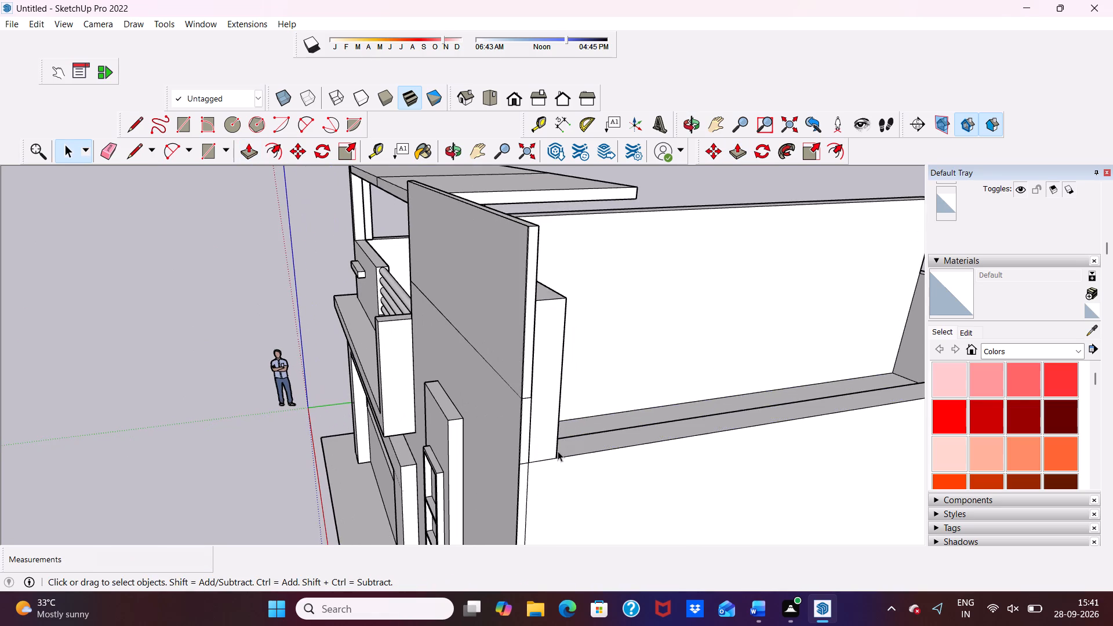
scroll(493, 456, up, 3)
scroll(493, 454, down, 5)
middle_drag(493, 454, 689, 399)
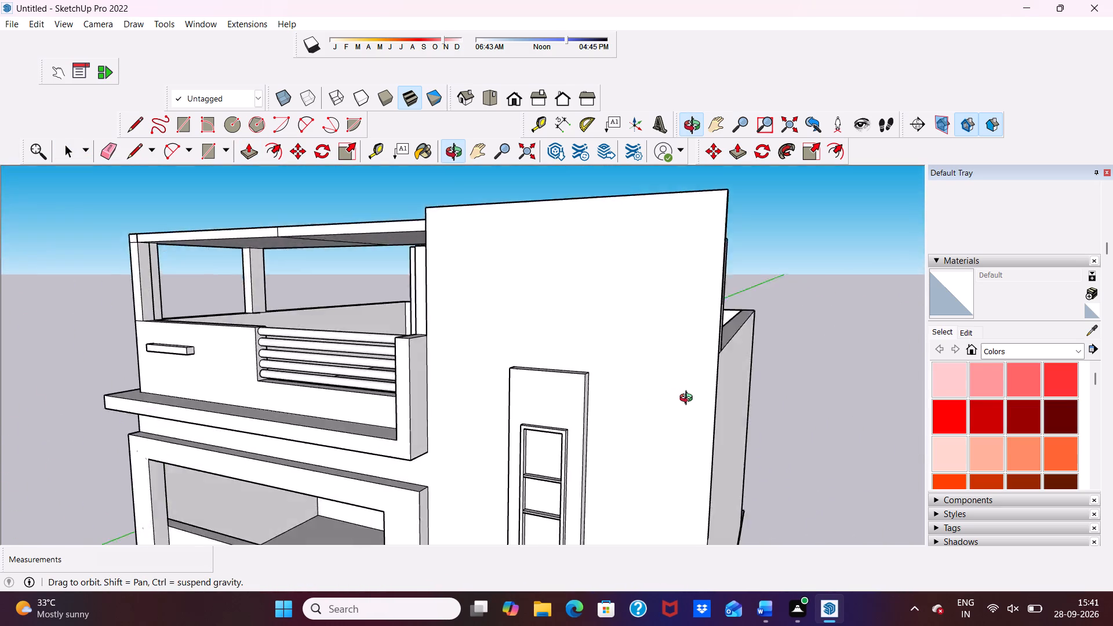
middle_drag(689, 399, 781, 430)
scroll(395, 268, up, 3)
scroll(395, 268, down, 4)
middle_drag(434, 266, 484, 305)
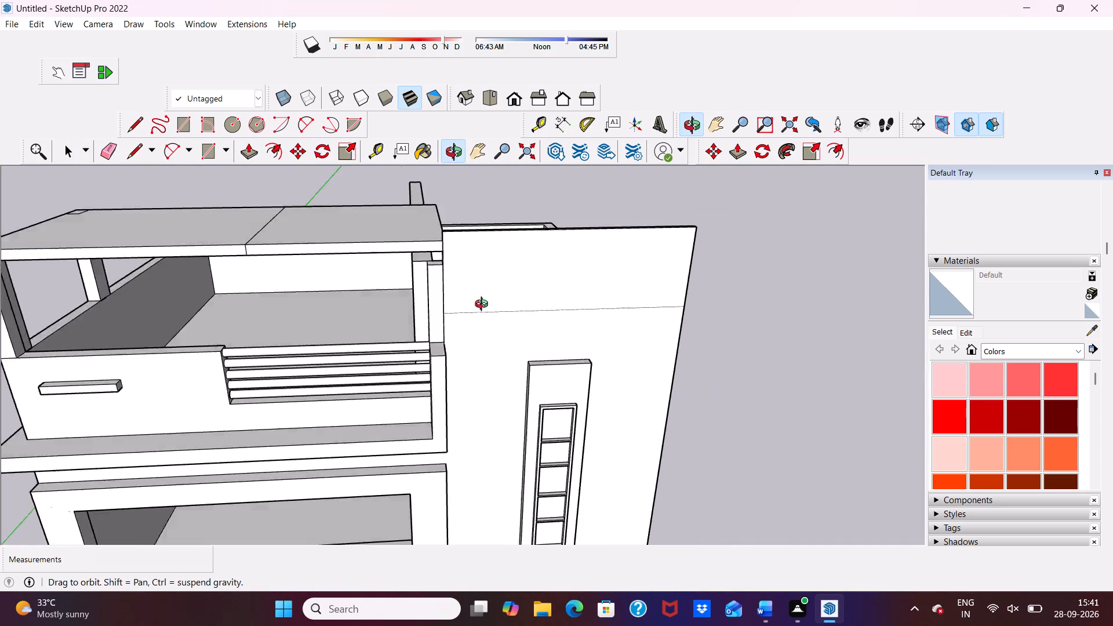
middle_drag(484, 305, 616, 312)
scroll(511, 249, up, 4)
scroll(440, 273, up, 5)
scroll(439, 273, down, 2)
middle_drag(439, 273, 390, 246)
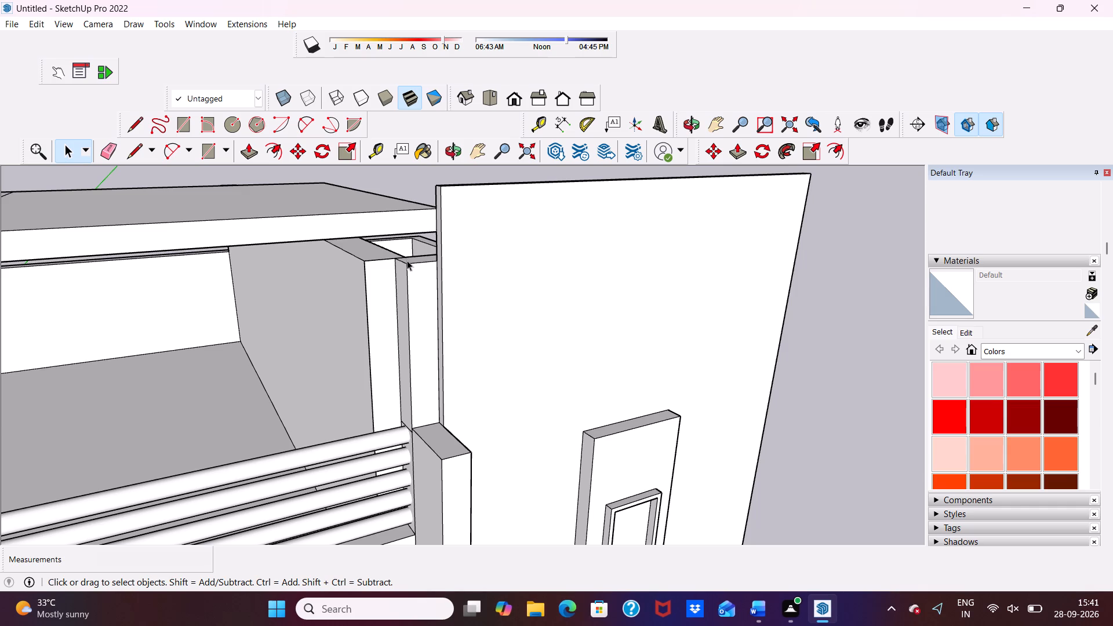
scroll(403, 239, up, 4)
scroll(403, 239, down, 11)
middle_drag(410, 239, 322, 211)
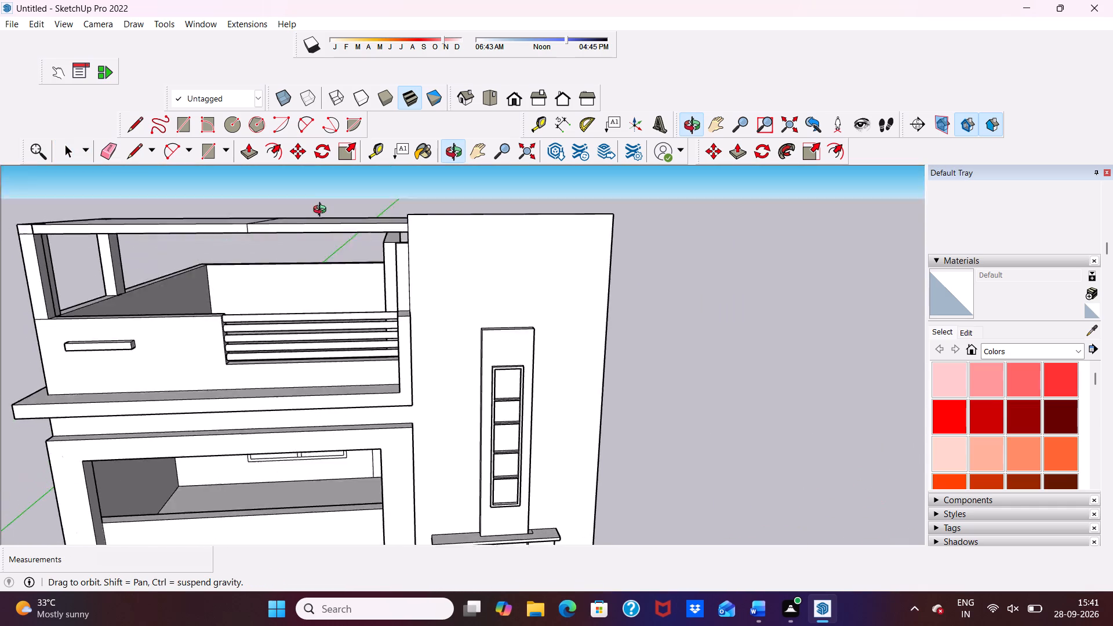
middle_drag(322, 211, 291, 177)
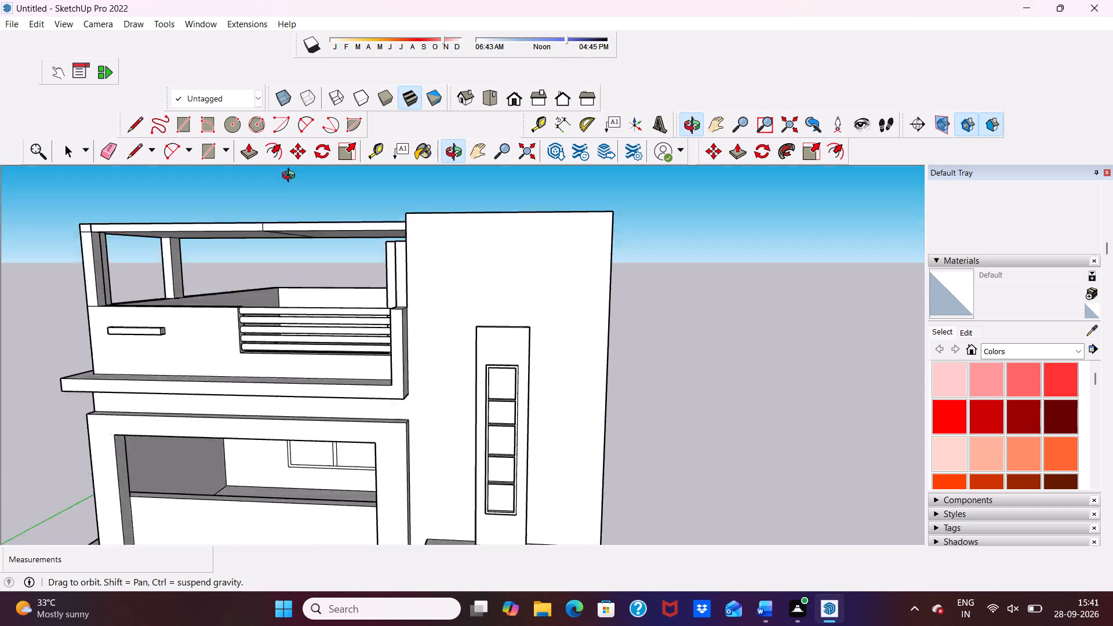
middle_drag(291, 177, 314, 159)
scroll(322, 218, up, 5)
scroll(322, 218, down, 4)
middle_drag(322, 219, 357, 252)
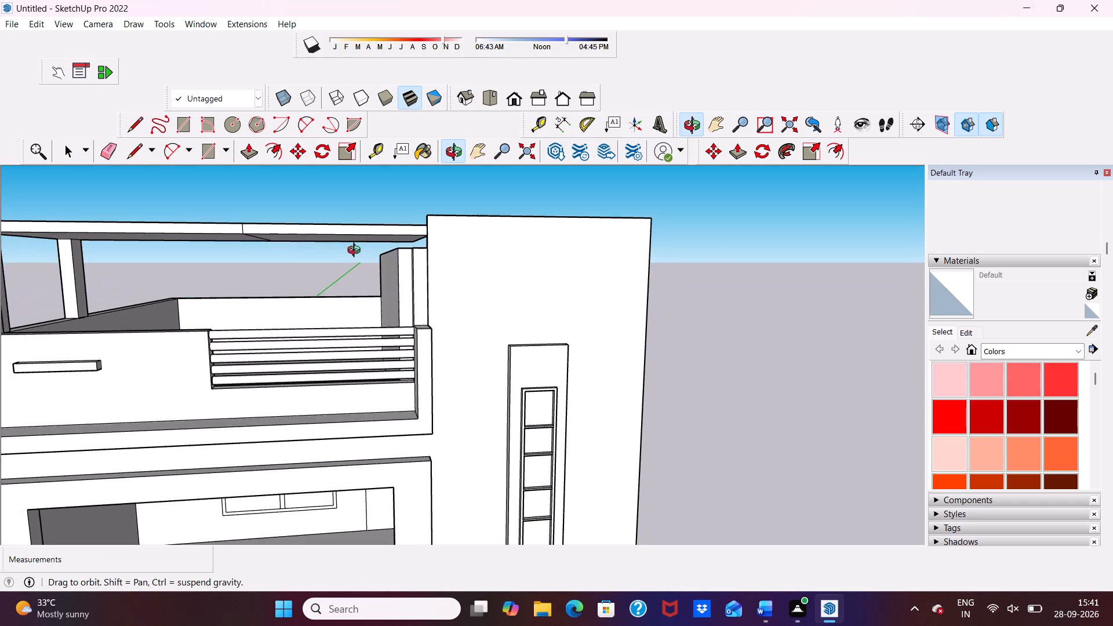
middle_drag(357, 252, 315, 225)
scroll(310, 221, down, 8)
middle_drag(312, 227, 380, 330)
scroll(358, 283, up, 11)
click(368, 220)
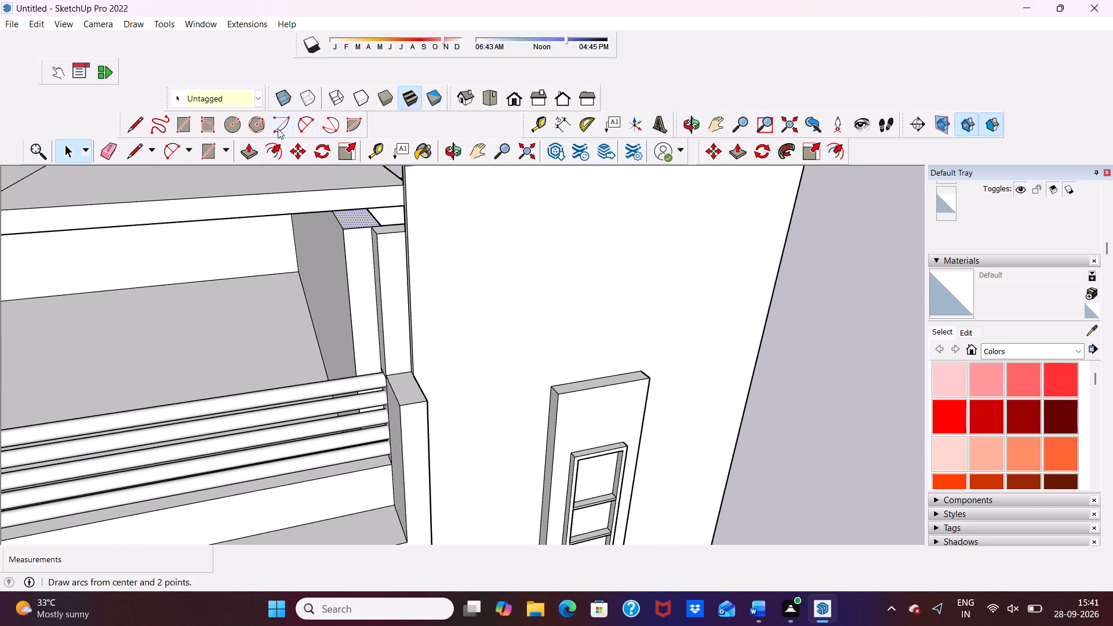
scroll(259, 148, down, 4)
click(254, 147)
scroll(334, 226, down, 1)
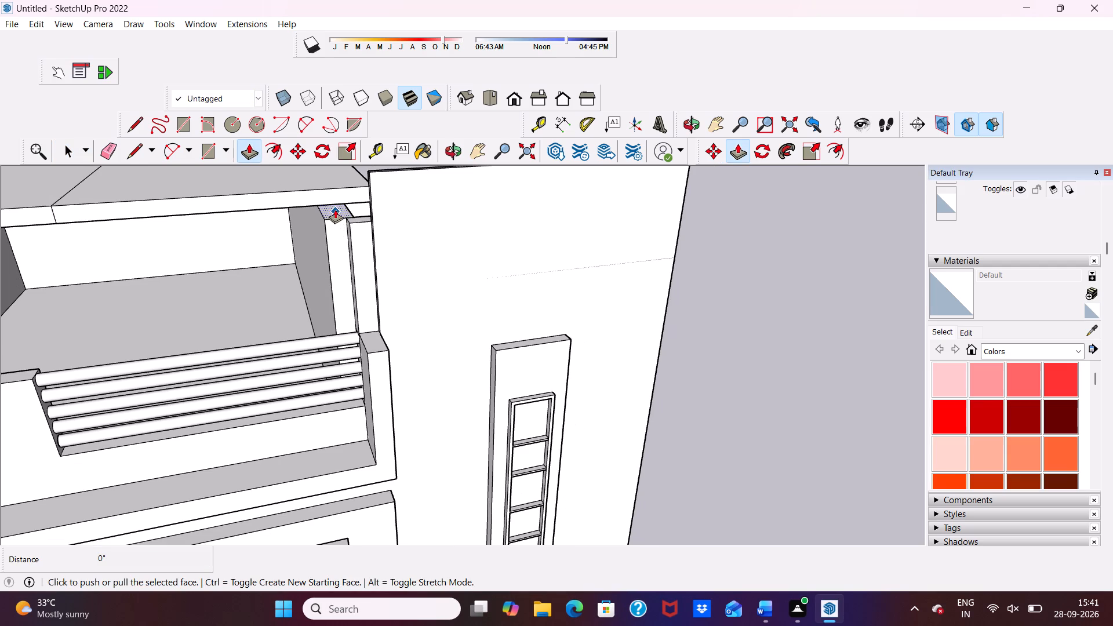
drag(335, 209, 346, 169)
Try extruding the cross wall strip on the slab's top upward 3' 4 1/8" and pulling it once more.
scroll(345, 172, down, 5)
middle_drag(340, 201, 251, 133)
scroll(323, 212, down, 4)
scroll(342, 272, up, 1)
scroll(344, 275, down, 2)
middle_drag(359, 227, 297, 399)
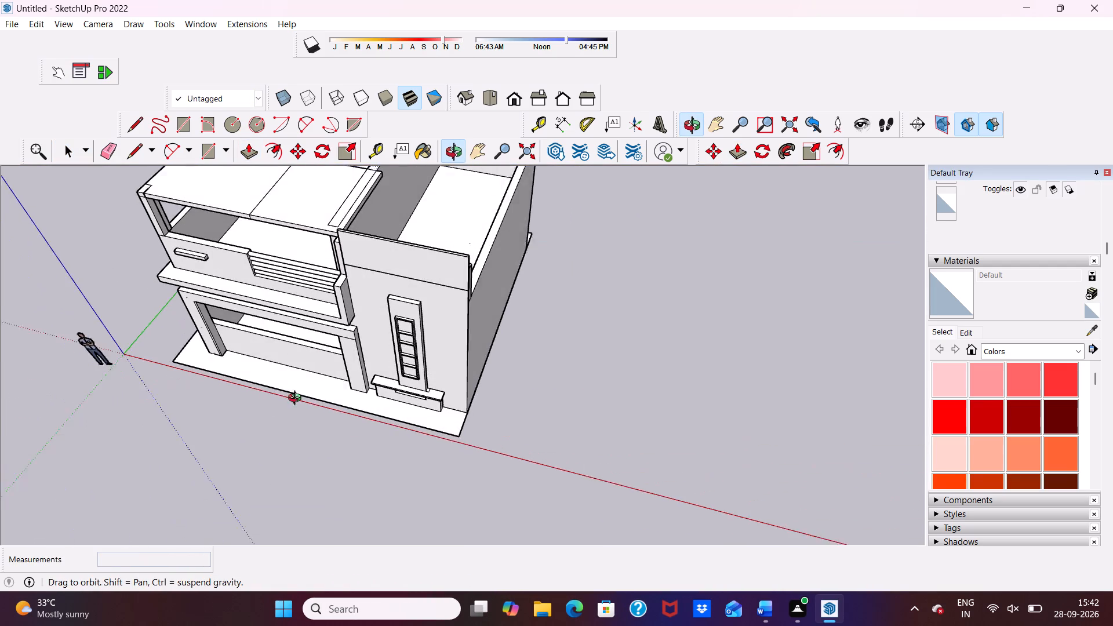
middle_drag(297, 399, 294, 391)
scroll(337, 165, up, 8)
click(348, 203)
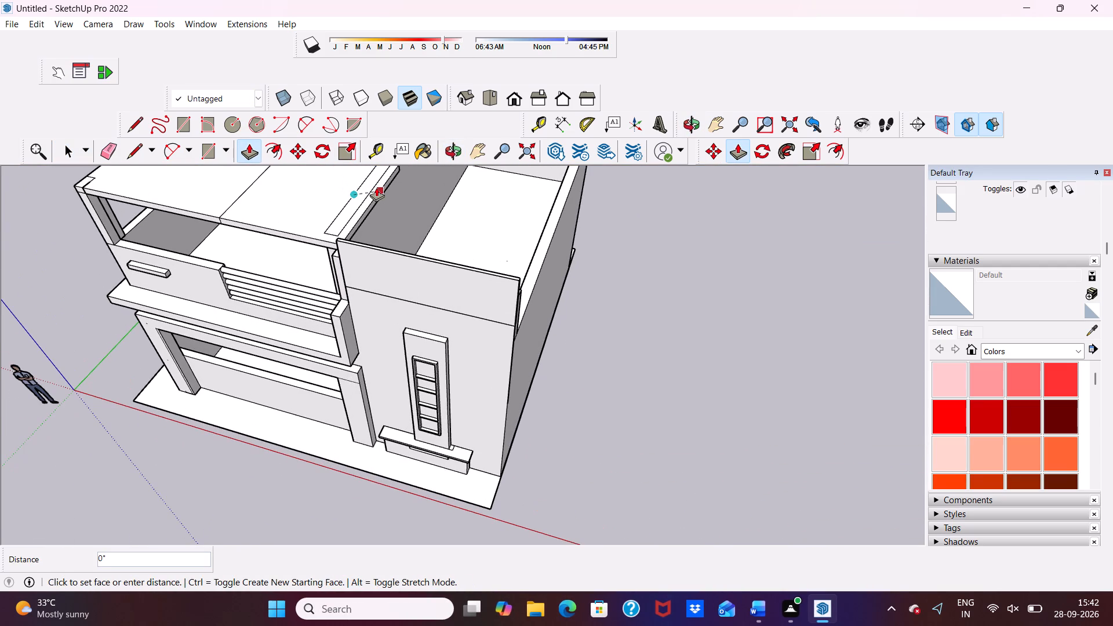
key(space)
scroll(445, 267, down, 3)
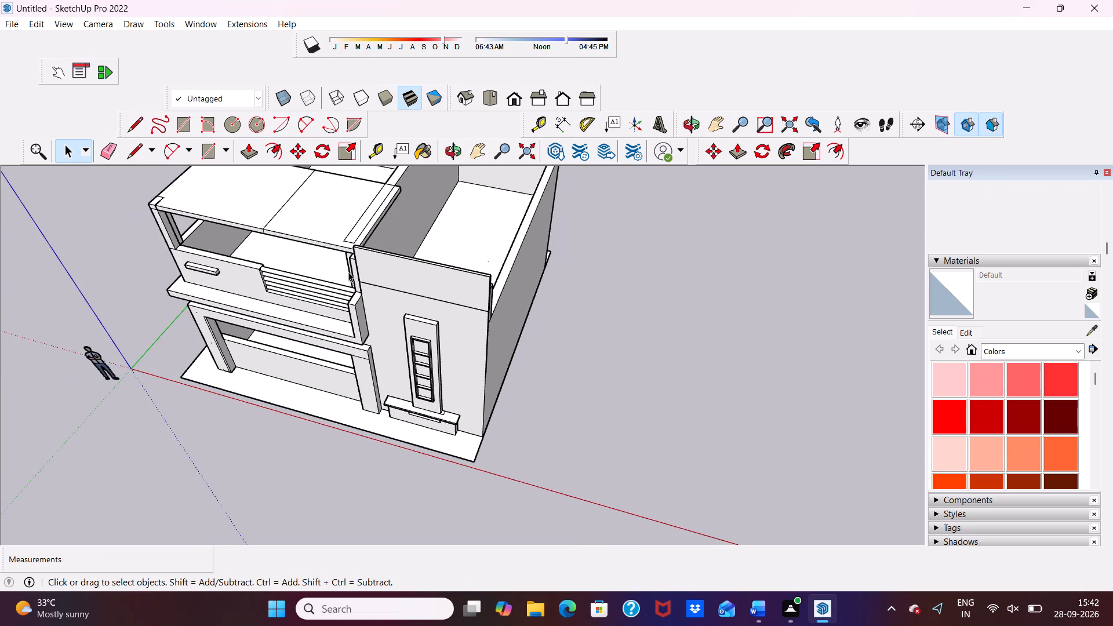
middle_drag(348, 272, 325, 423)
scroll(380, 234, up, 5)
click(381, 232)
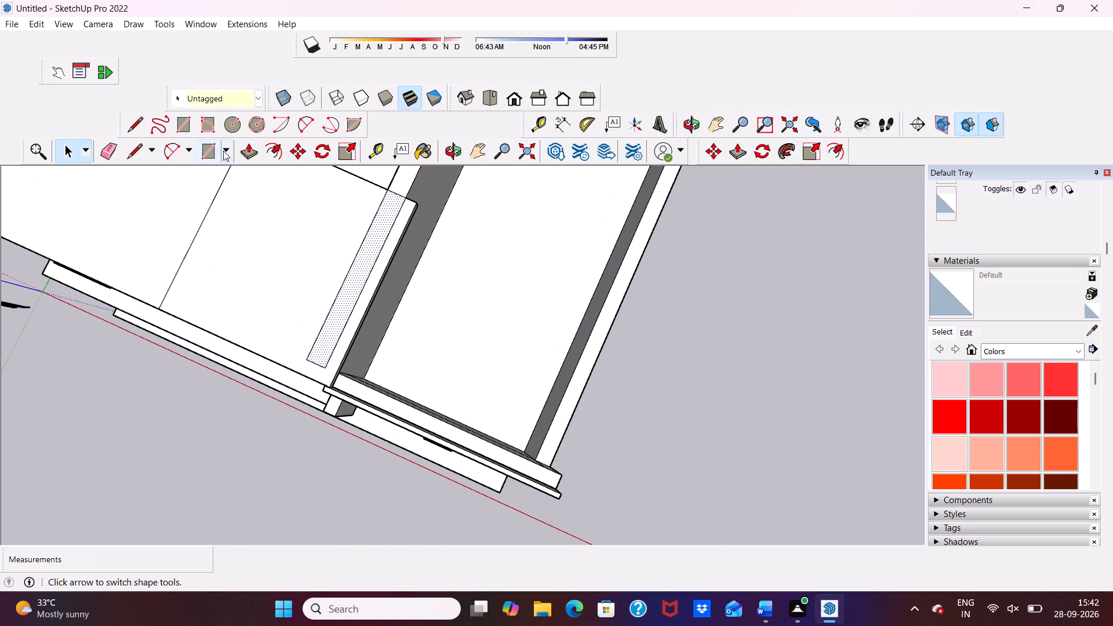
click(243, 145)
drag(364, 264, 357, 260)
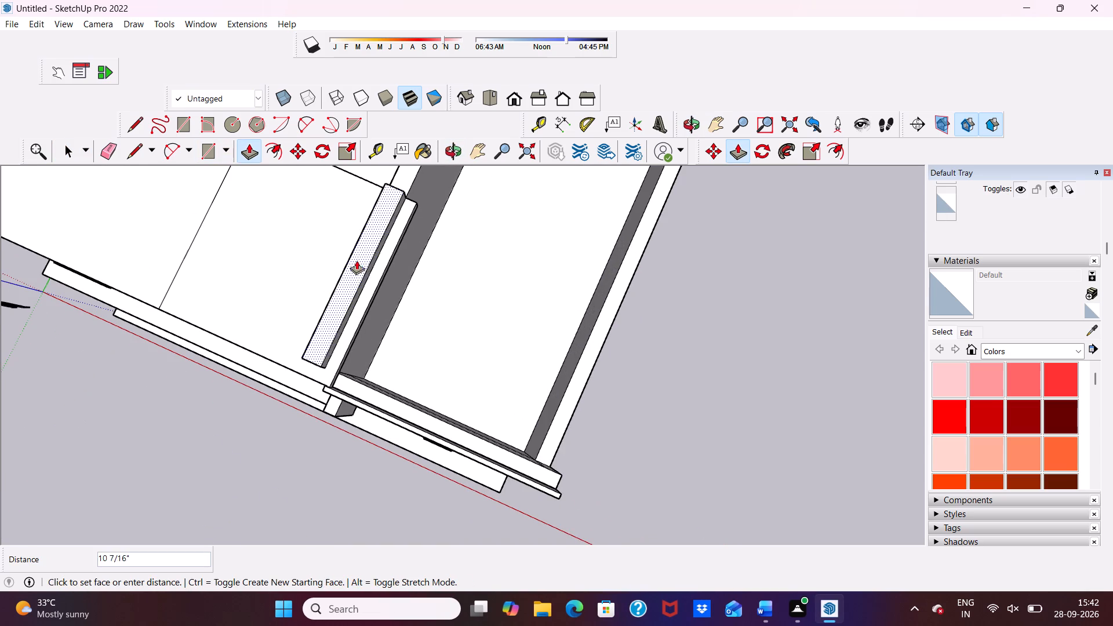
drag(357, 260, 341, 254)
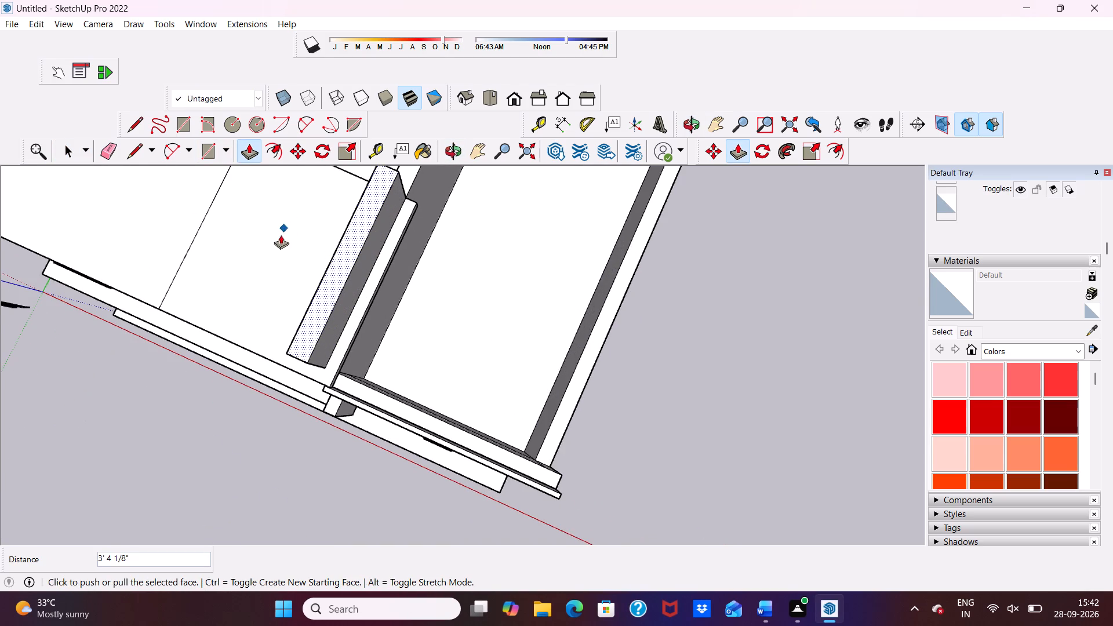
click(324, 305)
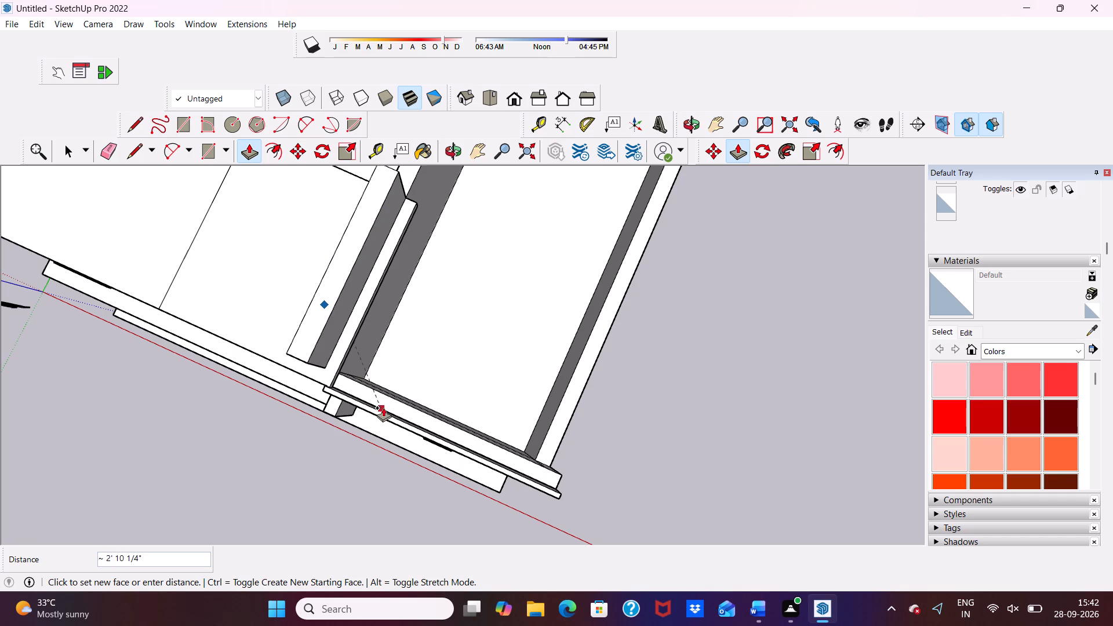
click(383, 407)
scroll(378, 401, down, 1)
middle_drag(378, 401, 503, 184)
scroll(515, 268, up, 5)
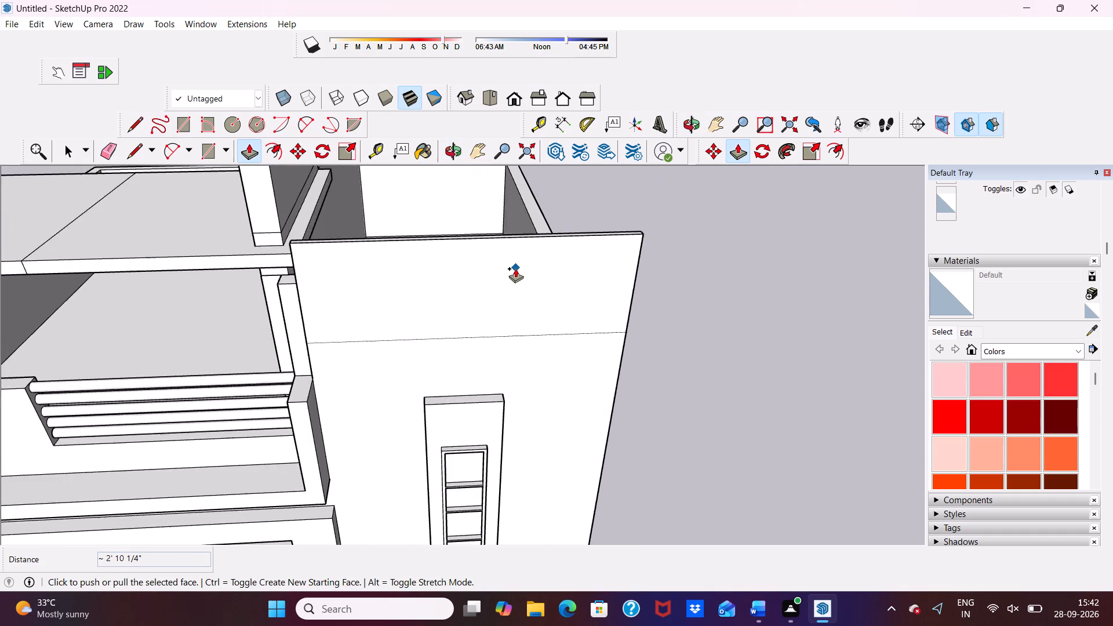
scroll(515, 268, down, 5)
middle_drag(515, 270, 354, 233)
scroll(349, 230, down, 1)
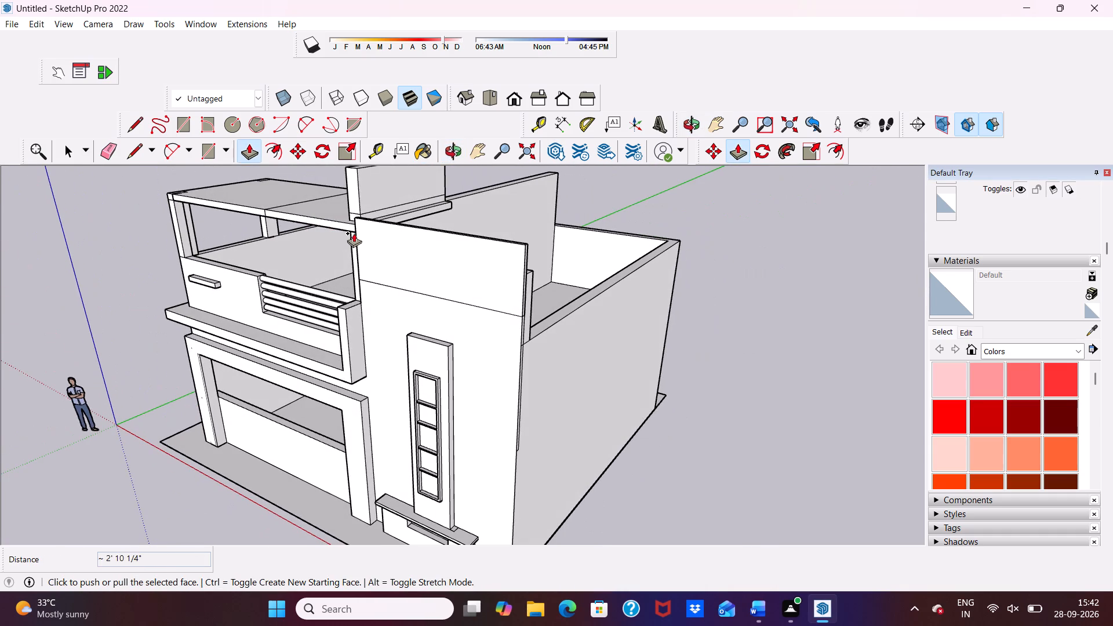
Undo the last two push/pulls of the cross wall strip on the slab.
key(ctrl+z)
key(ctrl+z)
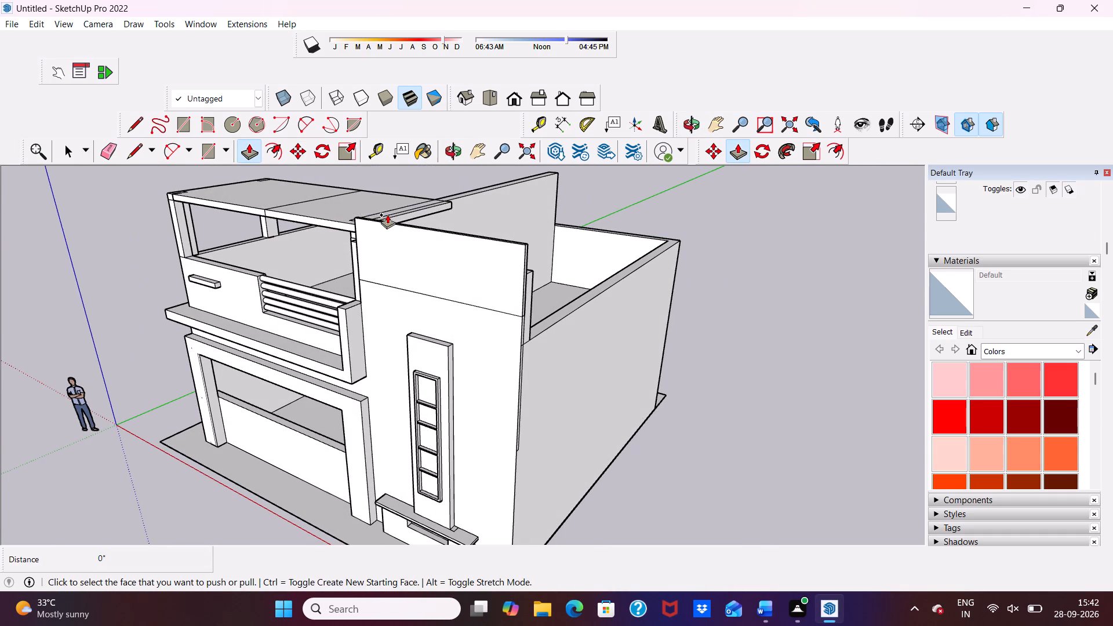
Extrude the cross wall strip on the slab upward about 5 7/8".
scroll(391, 202, up, 5)
scroll(395, 220, down, 3)
middle_drag(397, 222, 200, 295)
scroll(330, 219, up, 3)
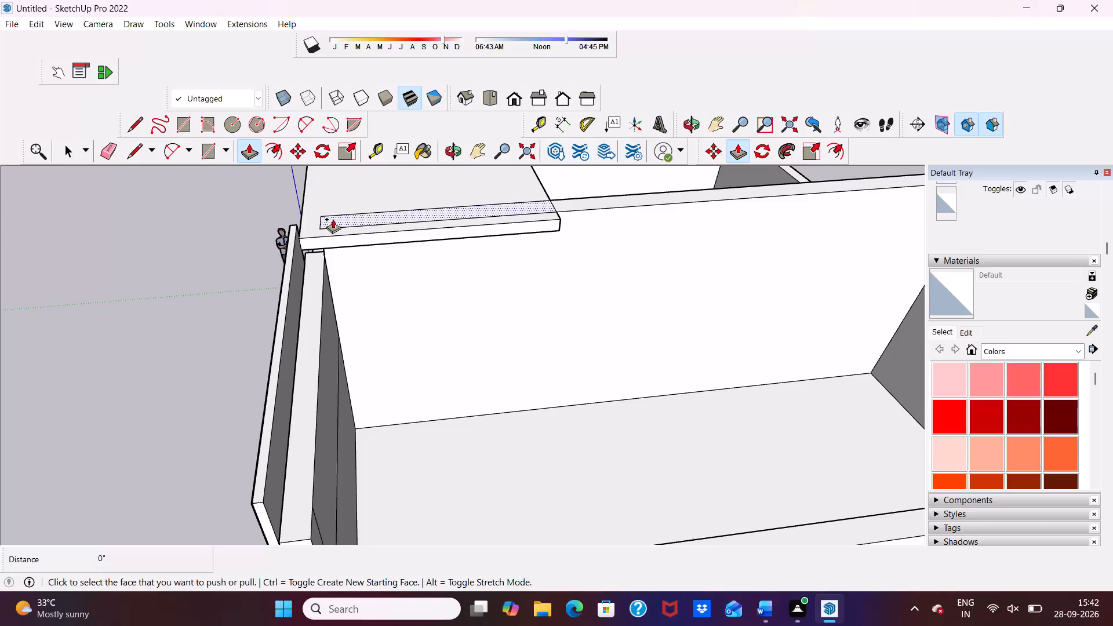
click(335, 219)
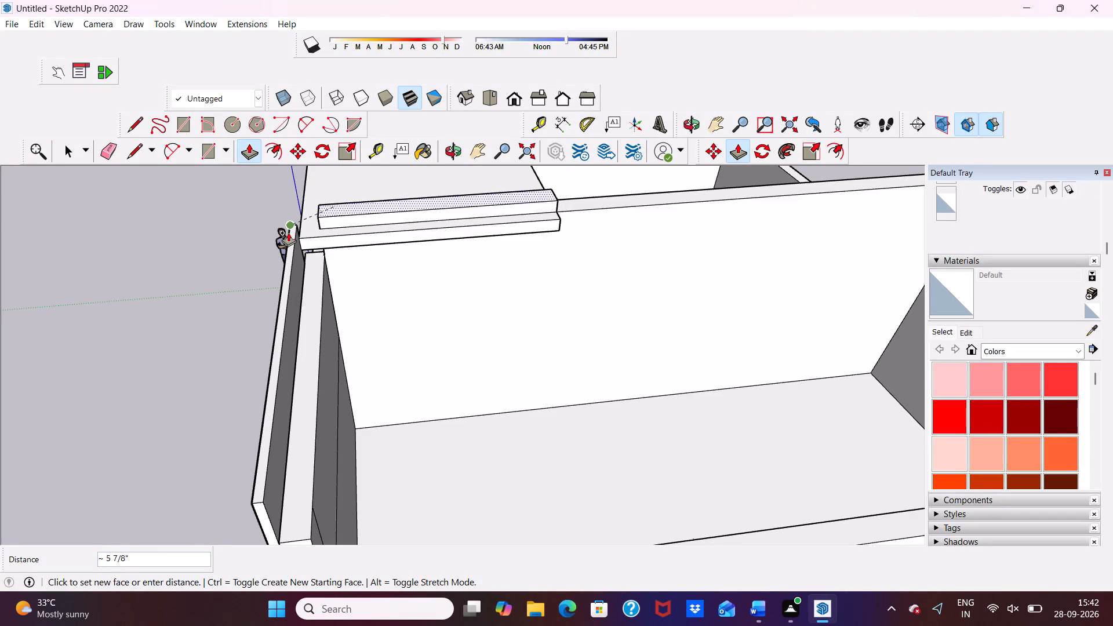
click(288, 232)
Extend the rear end of the raised strip about 19' 2 3/4" along the rest of the cross wall's top.
scroll(344, 223, down, 5)
middle_drag(373, 232, 86, 201)
scroll(428, 208, up, 5)
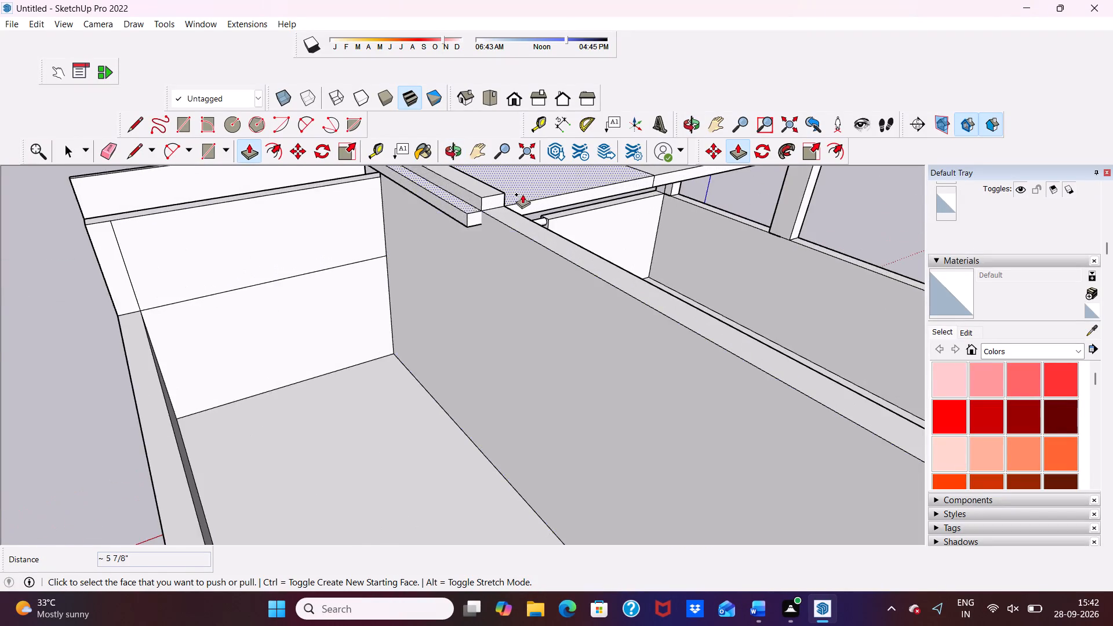
scroll(523, 194, up, 4)
click(489, 205)
scroll(497, 231, down, 16)
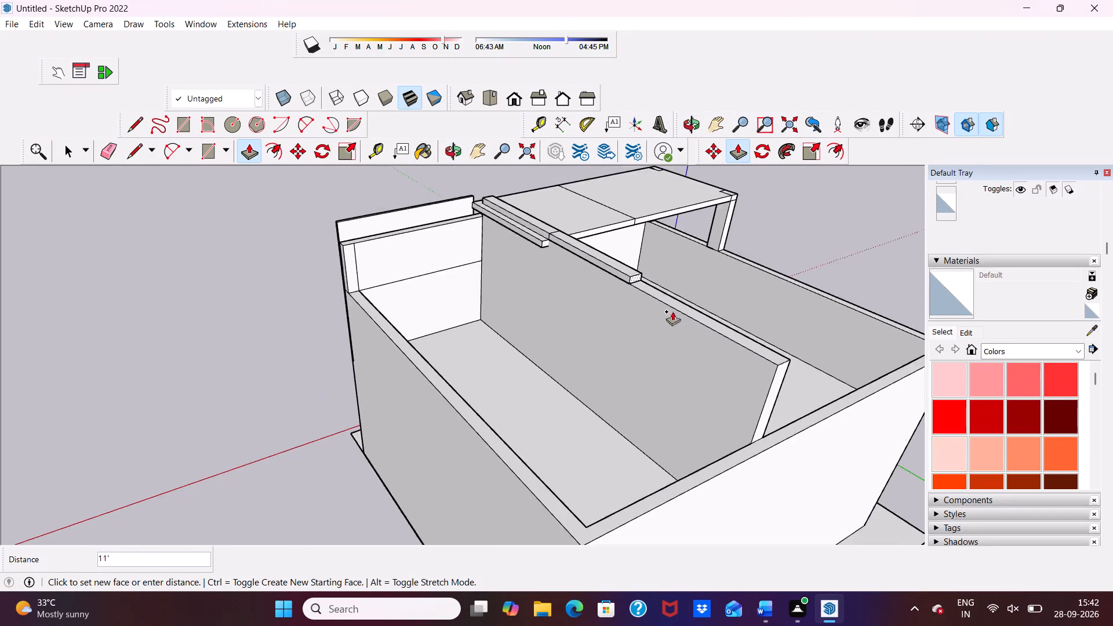
scroll(672, 311, down, 1)
scroll(756, 343, up, 16)
click(704, 328)
Raise the top of the wall section behind the tall front wall by 5 3/4", under the slab's front corner.
scroll(672, 329, down, 4)
middle_drag(672, 329, 820, 300)
scroll(610, 311, down, 6)
middle_drag(620, 333, 790, 358)
scroll(390, 250, up, 3)
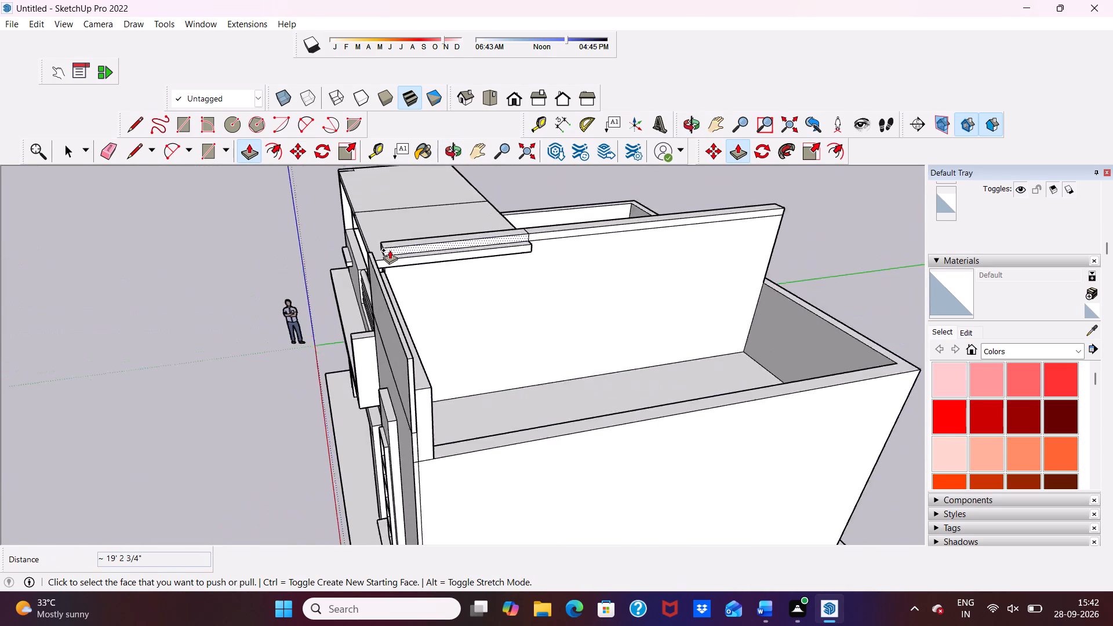
scroll(390, 250, up, 9)
scroll(407, 268, down, 2)
middle_drag(407, 268, 582, 223)
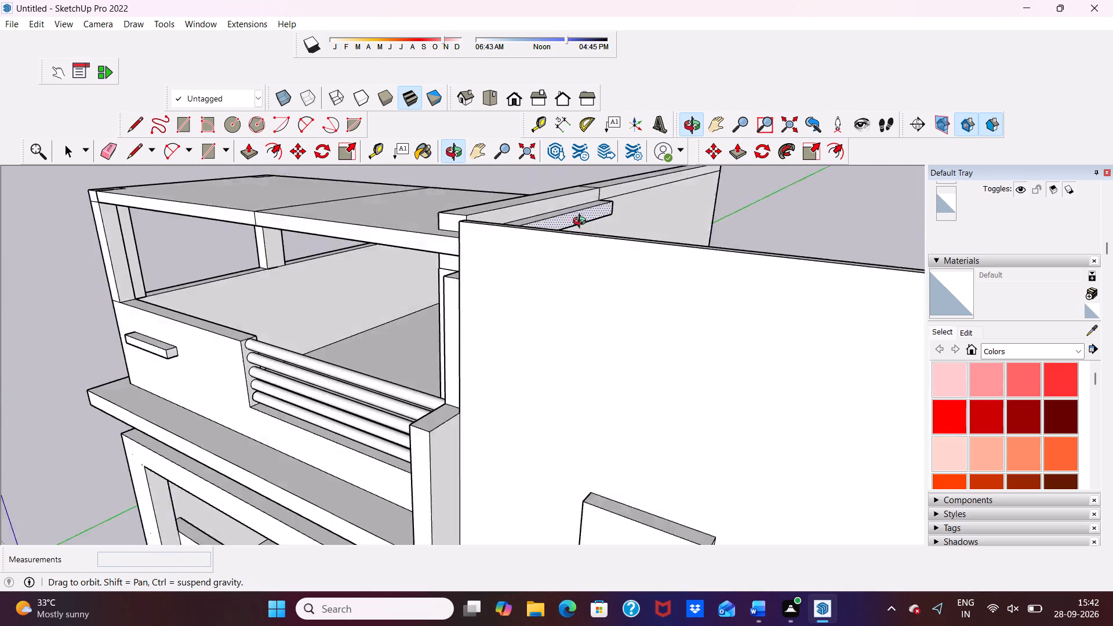
middle_drag(582, 223, 676, 217)
scroll(511, 265, up, 11)
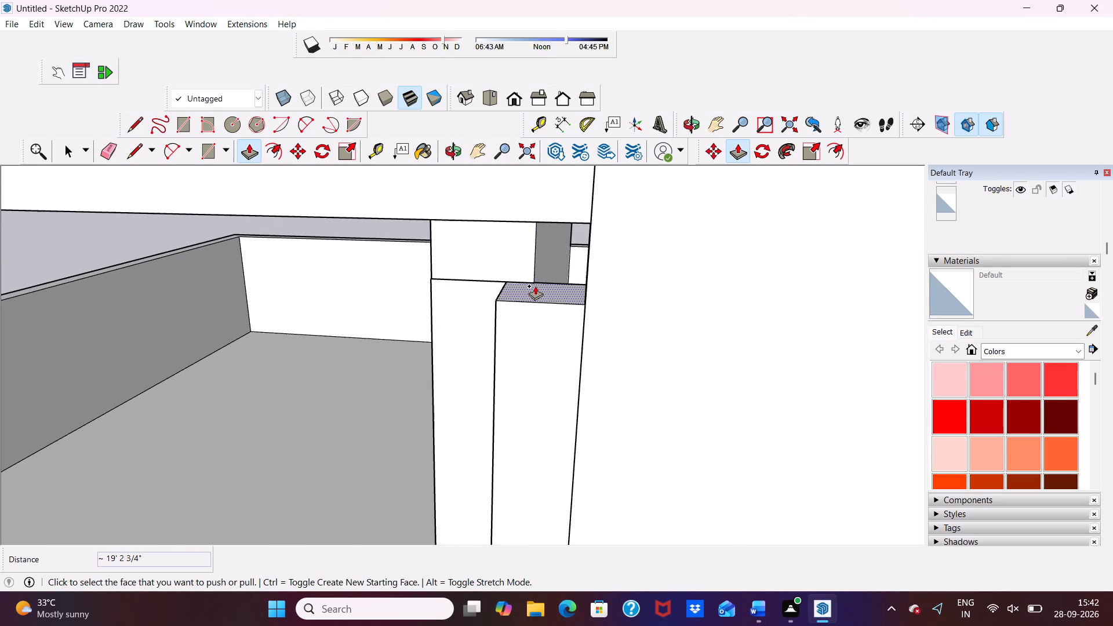
drag(535, 286, 544, 234)
scroll(544, 234, down, 9)
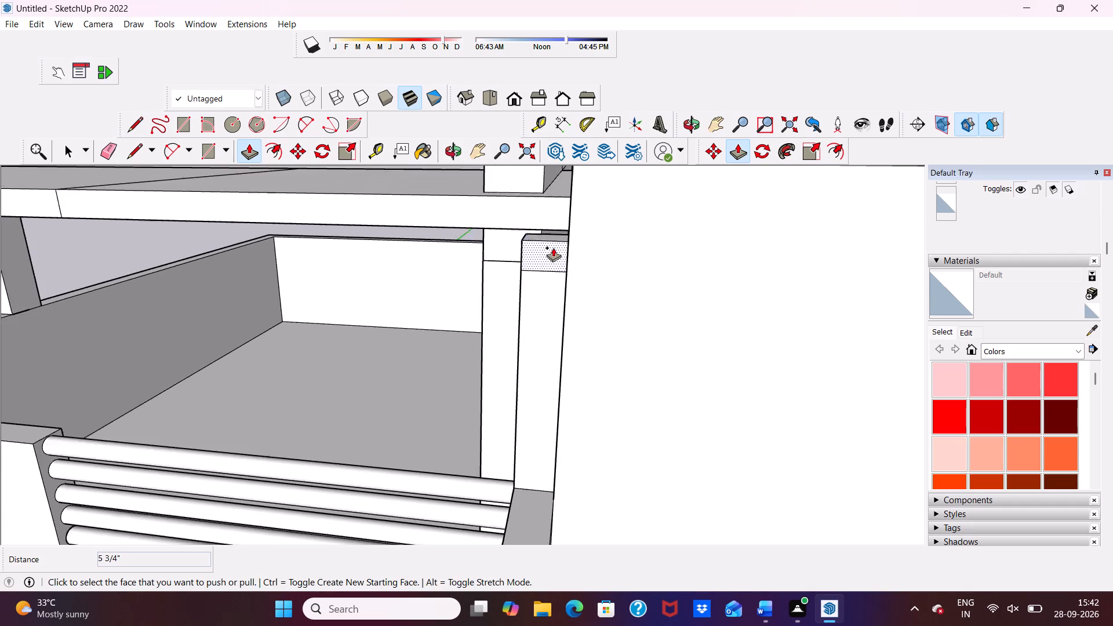
scroll(553, 248, down, 2)
scroll(556, 209, up, 4)
scroll(556, 209, down, 1)
middle_drag(556, 208, 534, 260)
scroll(531, 270, up, 3)
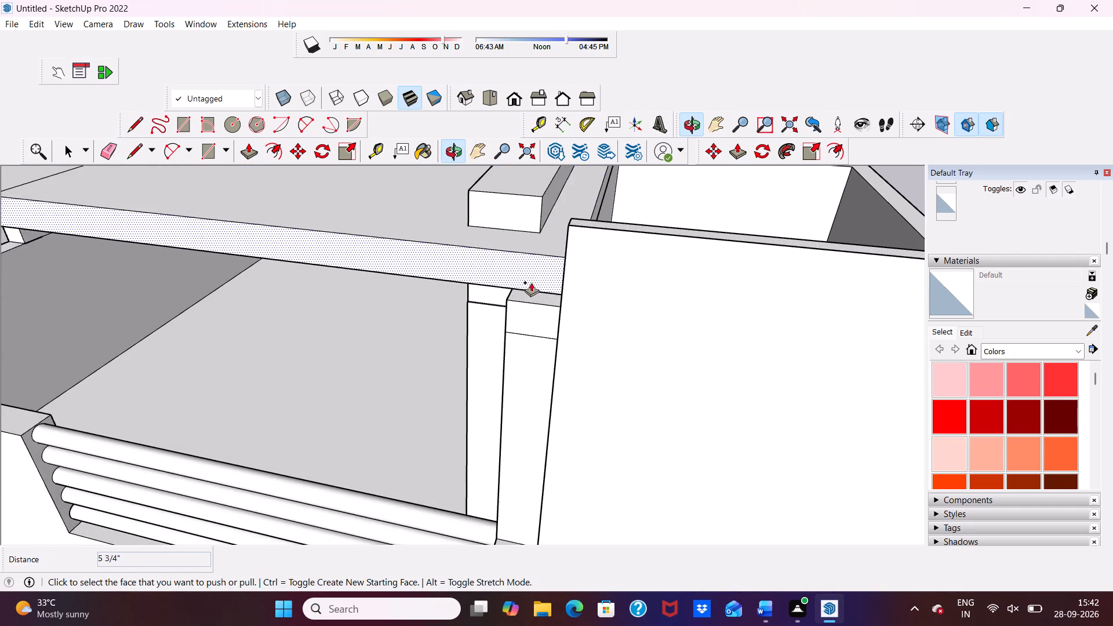
Raise the wall section behind the tall front wall through the slab by 1' 1 3/4", then adjust its top about 3/16".
drag(533, 299, 539, 204)
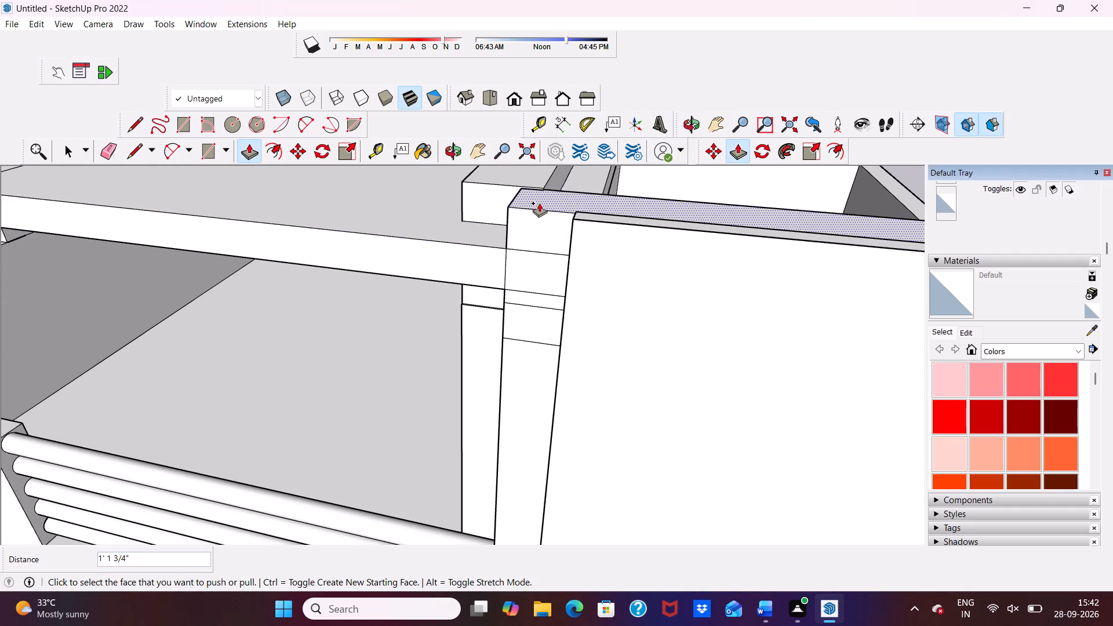
scroll(530, 180, down, 4)
middle_drag(530, 180, 651, 248)
scroll(585, 218, up, 4)
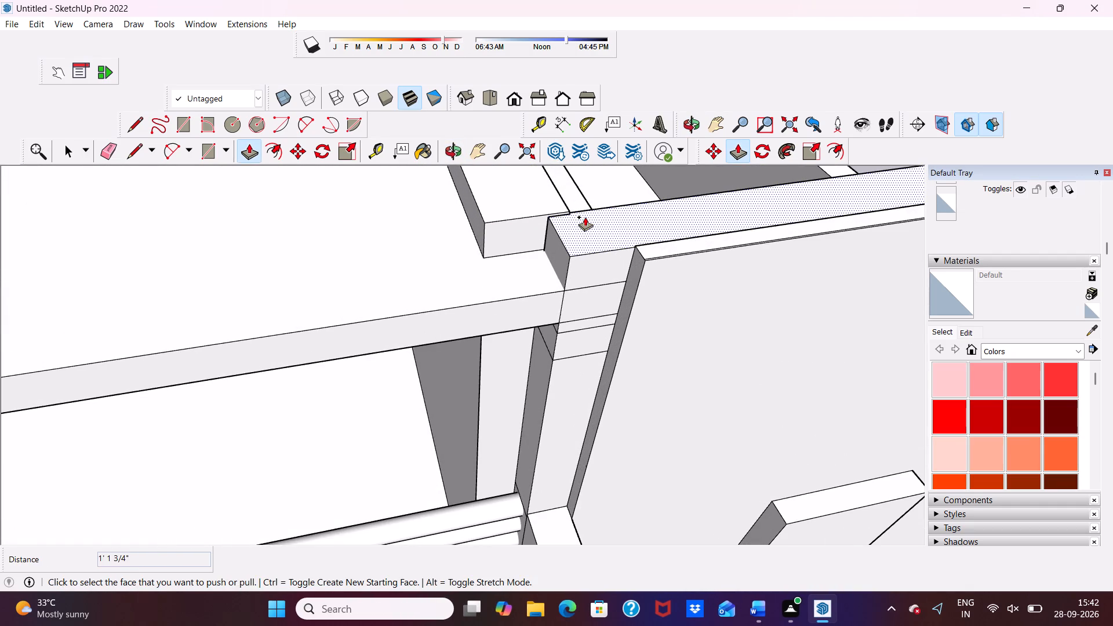
click(585, 217)
click(532, 206)
Extrude the side face of the wall section under the slab about 8 13/16" over the end of the railing bars.
scroll(535, 212, down, 5)
middle_drag(559, 230, 541, 128)
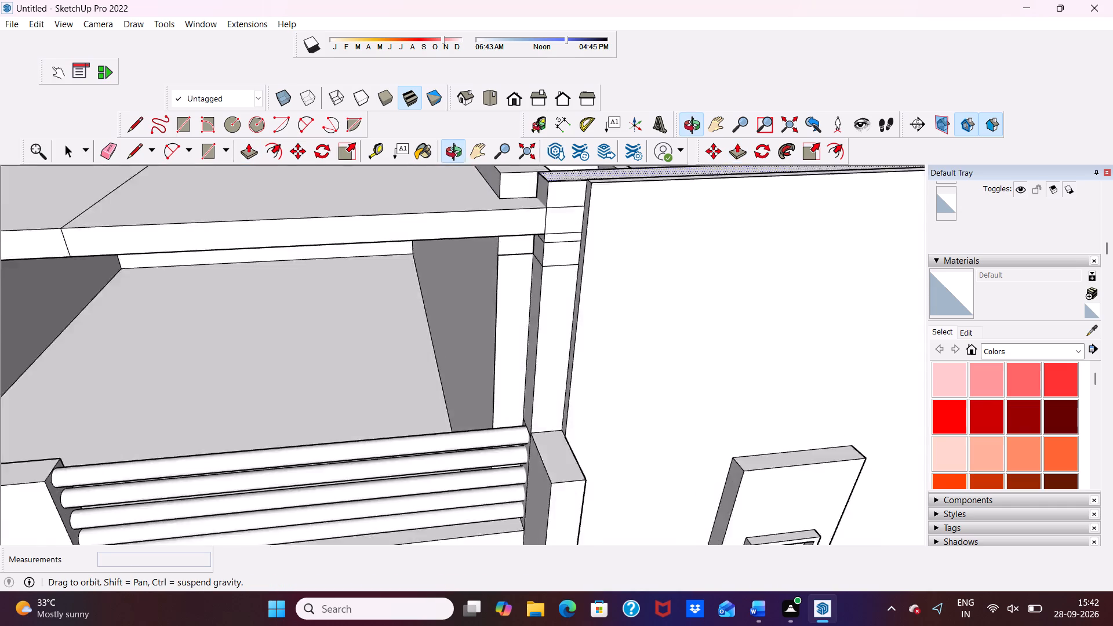
middle_drag(541, 128, 677, 181)
scroll(598, 305, up, 5)
scroll(532, 307, up, 3)
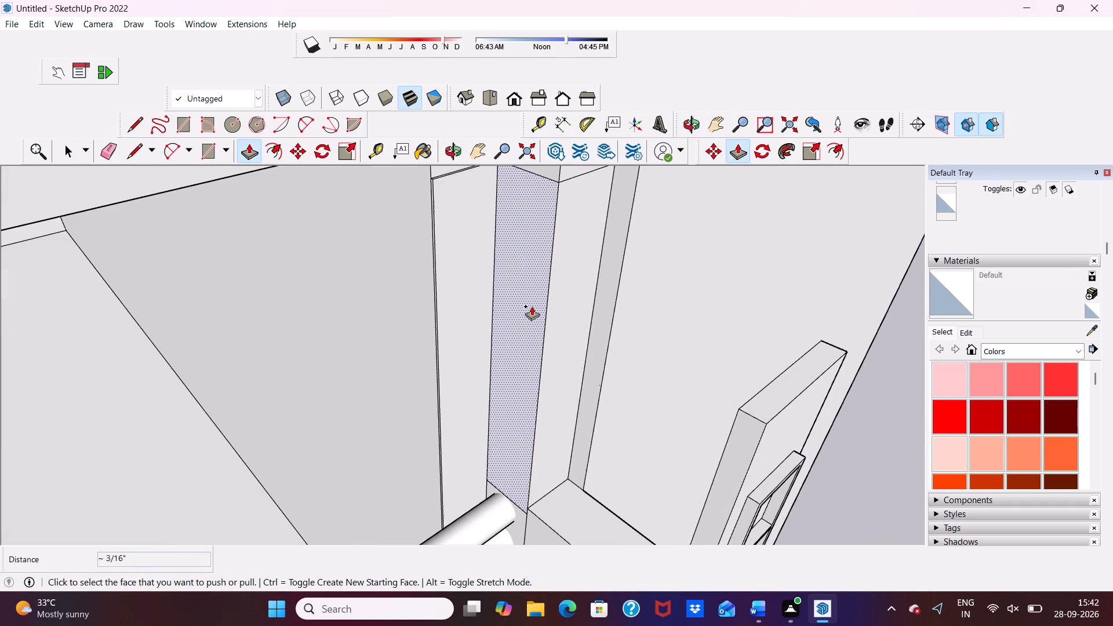
click(532, 306)
scroll(467, 305, down, 5)
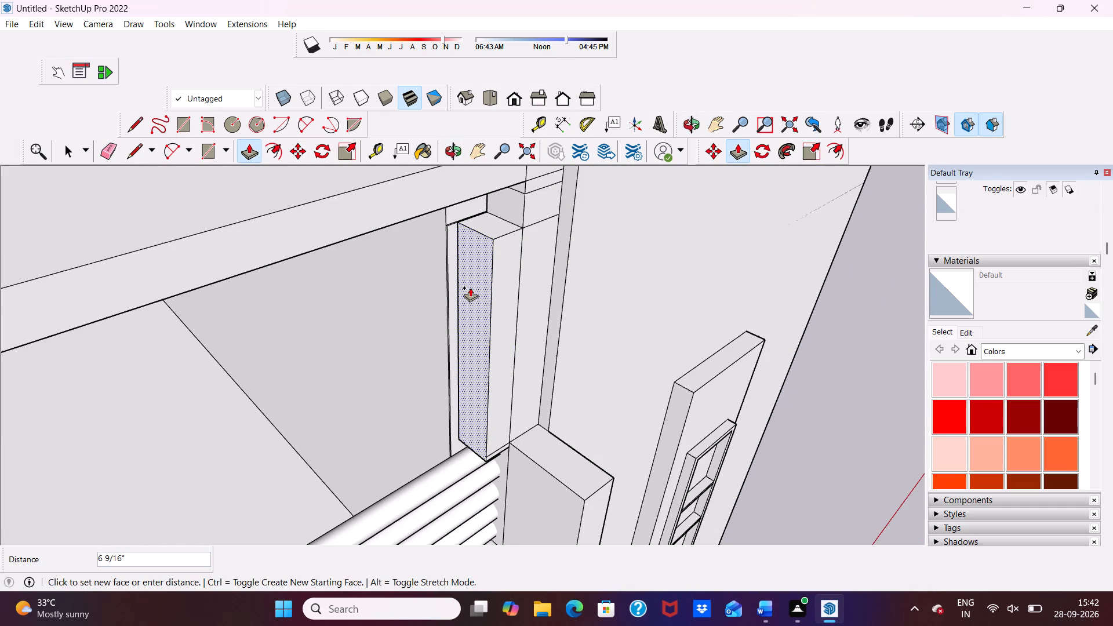
middle_drag(470, 286, 528, 186)
scroll(491, 194, down, 4)
middle_drag(491, 193, 600, 195)
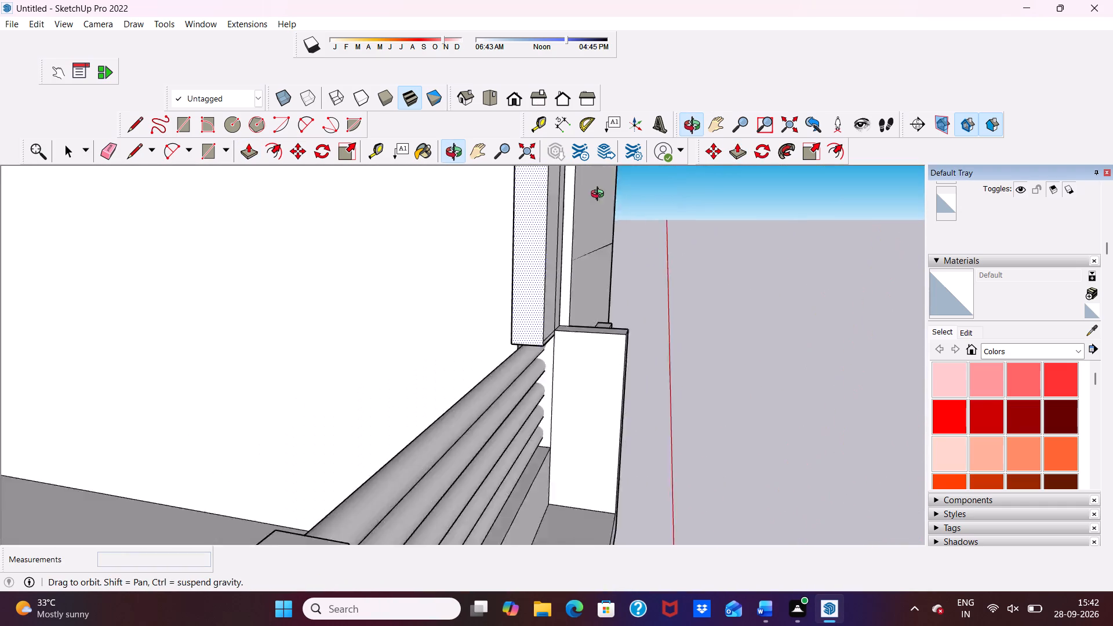
middle_drag(600, 195, 655, 214)
click(519, 223)
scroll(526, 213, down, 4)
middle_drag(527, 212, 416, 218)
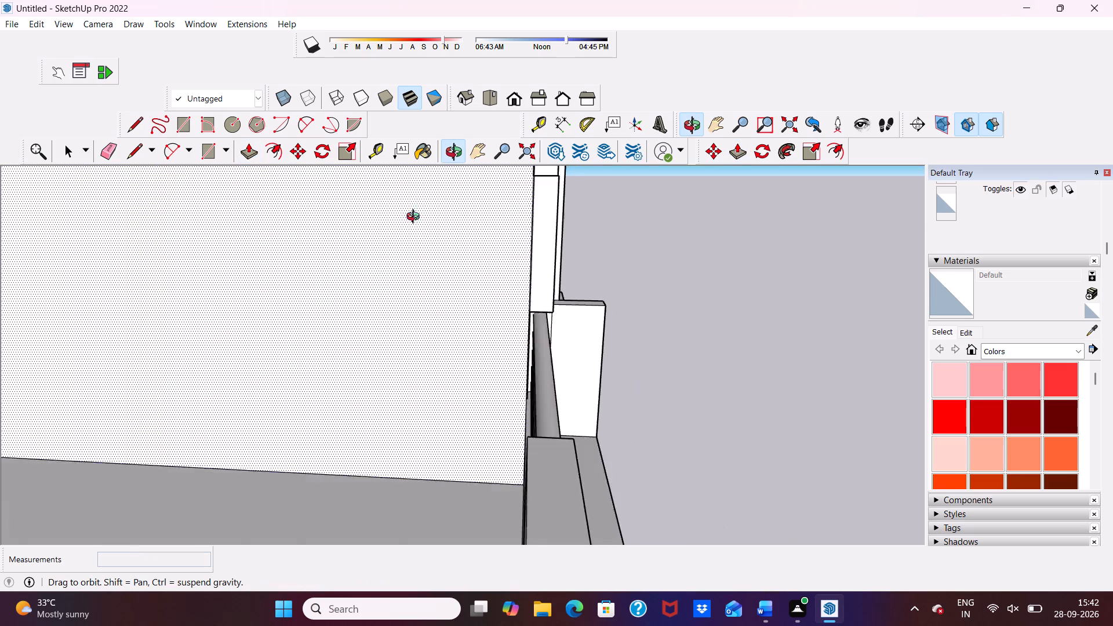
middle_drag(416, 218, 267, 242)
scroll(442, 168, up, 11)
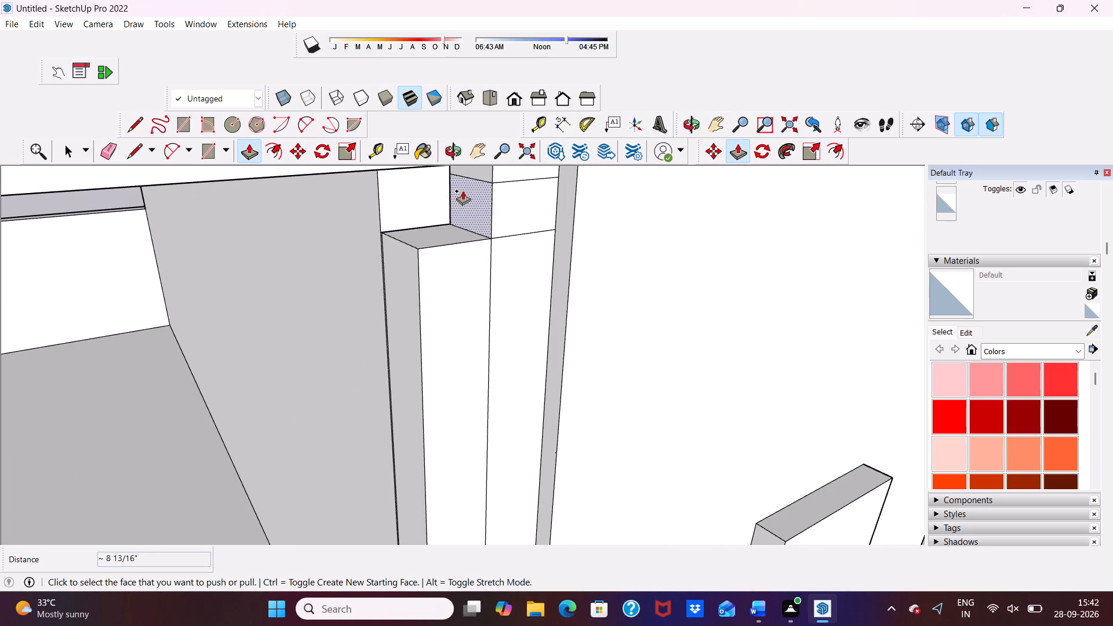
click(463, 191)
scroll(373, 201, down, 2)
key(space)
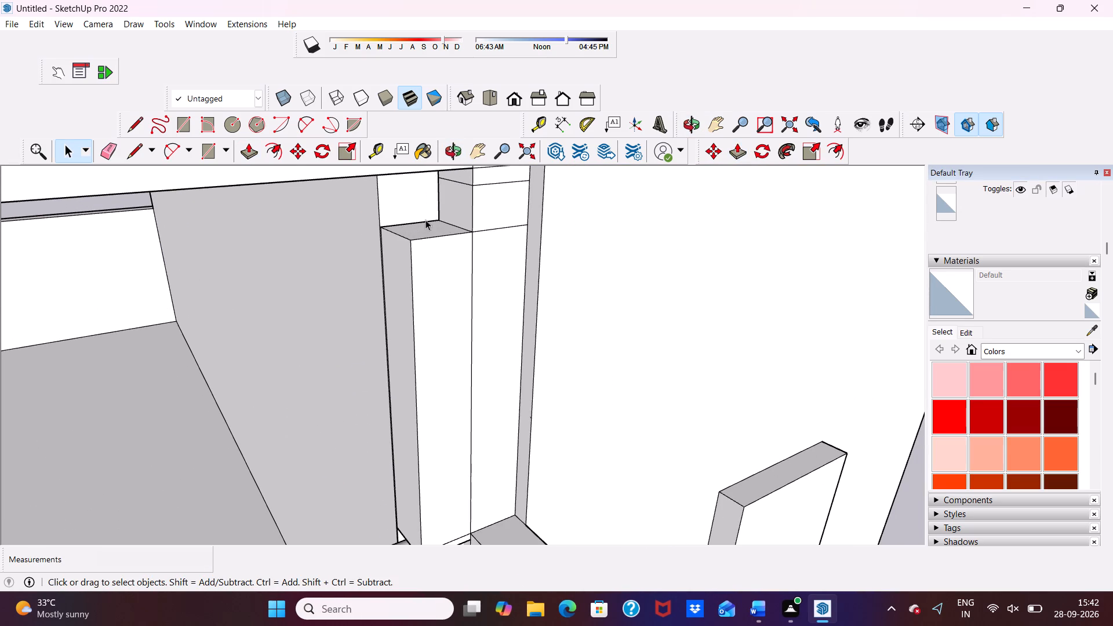
Raise the top of the new column extension about 1' 6 5/8" through the slab's front corner.
click(422, 230)
click(245, 145)
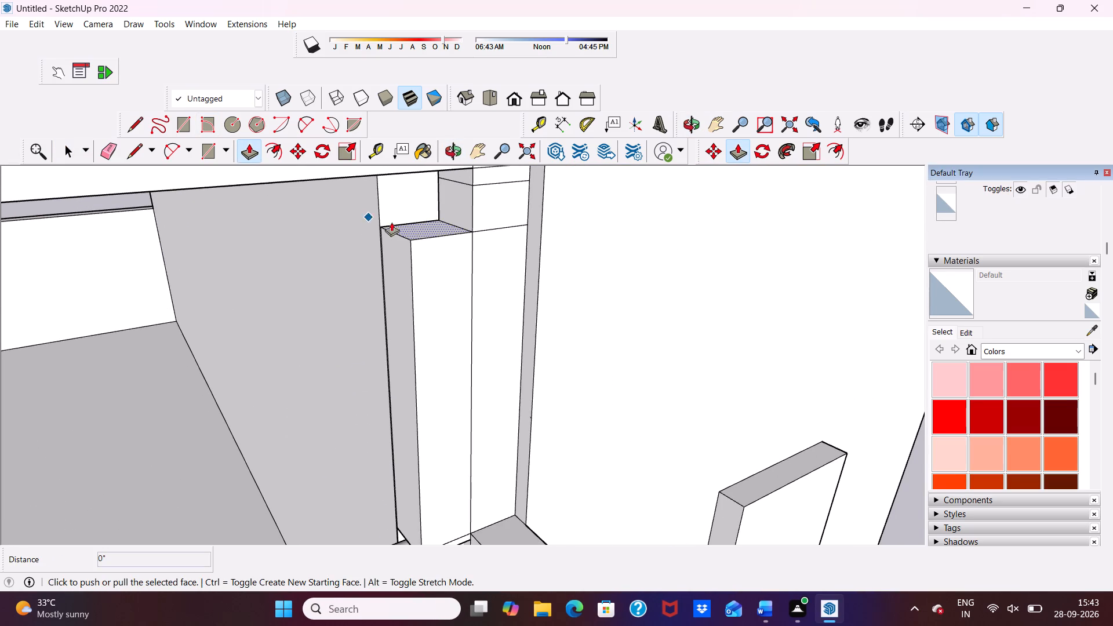
scroll(391, 222, down, 8)
scroll(428, 260, up, 1)
scroll(428, 262, down, 3)
scroll(421, 235, up, 5)
click(420, 237)
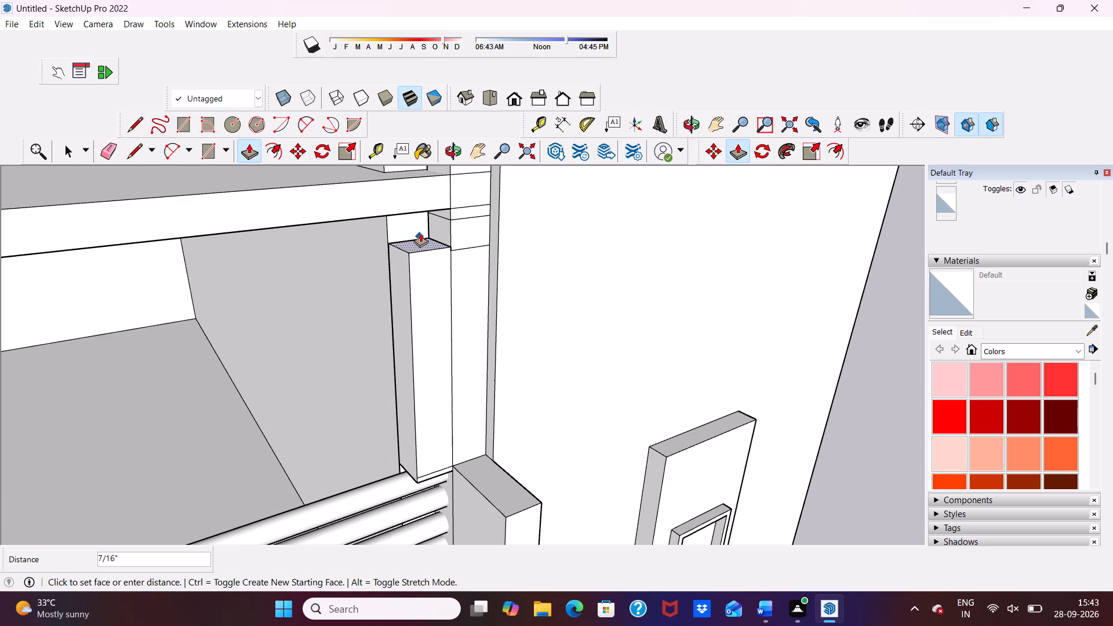
scroll(417, 219, down, 9)
scroll(419, 175, up, 6)
scroll(420, 161, down, 2)
middle_drag(420, 161, 385, 285)
scroll(404, 191, up, 1)
scroll(404, 190, down, 5)
middle_drag(404, 190, 346, 302)
scroll(371, 241, up, 9)
scroll(411, 203, up, 5)
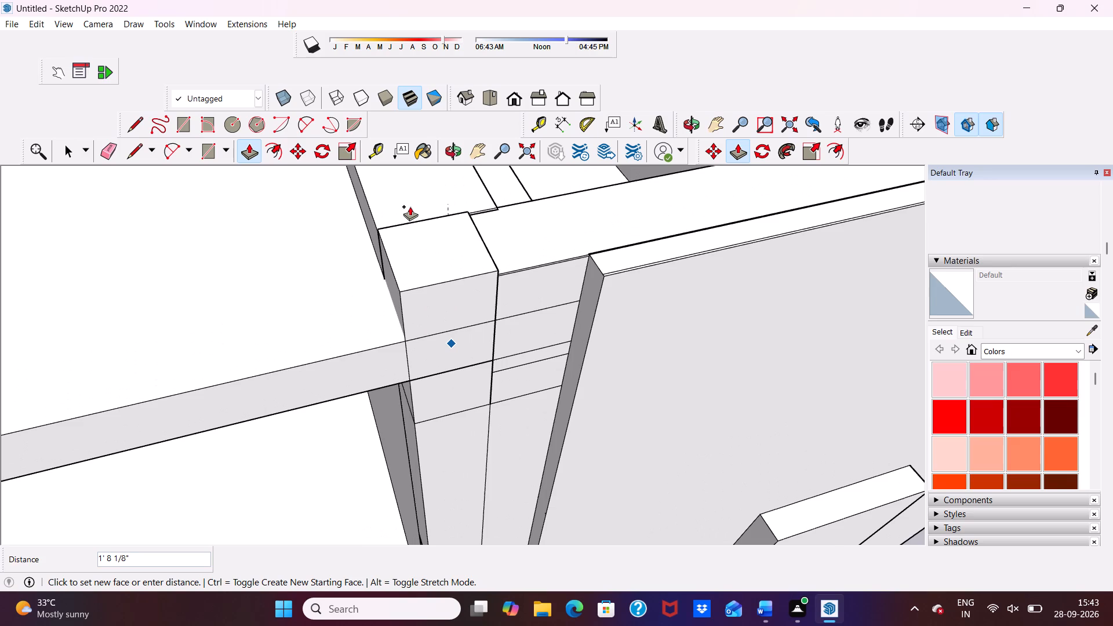
scroll(471, 224, down, 3)
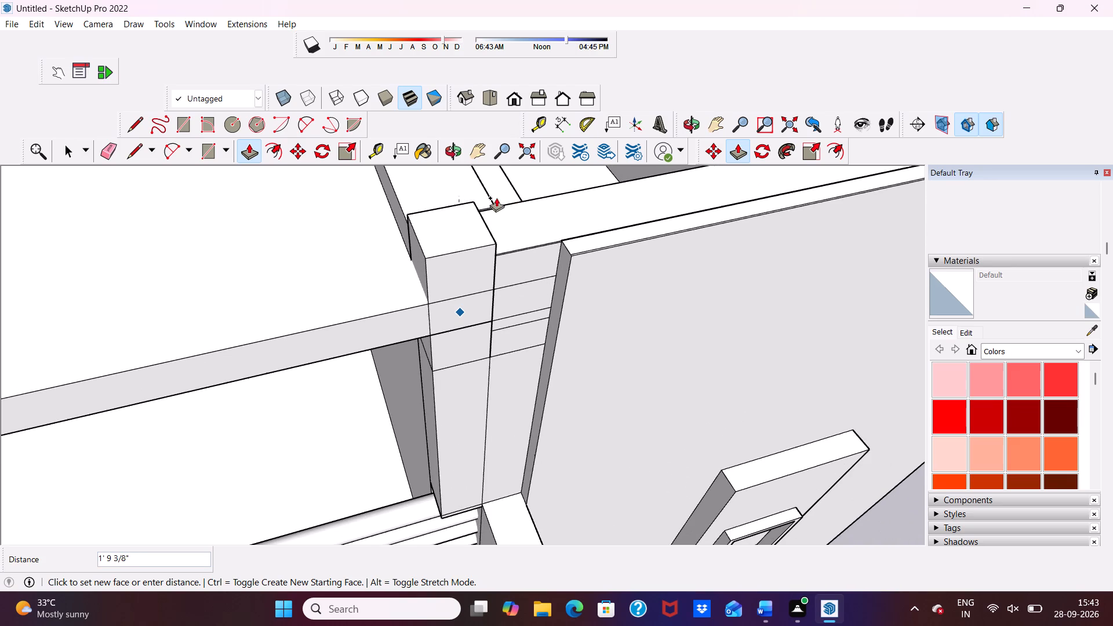
scroll(523, 209, down, 1)
middle_drag(518, 205, 397, 166)
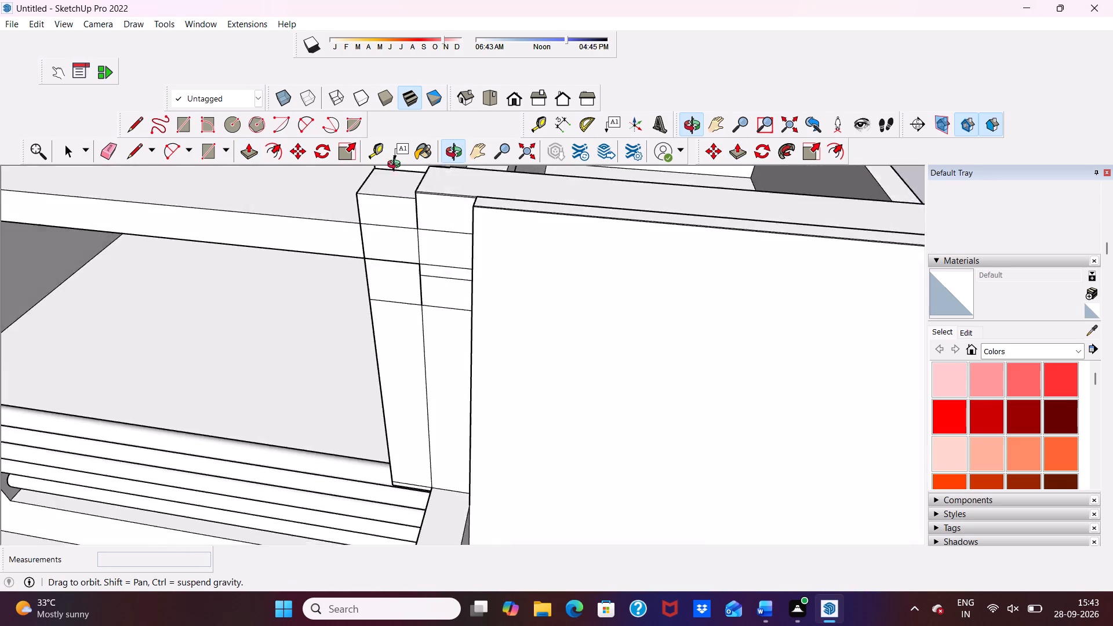
middle_drag(397, 166, 395, 200)
scroll(397, 201, up, 3)
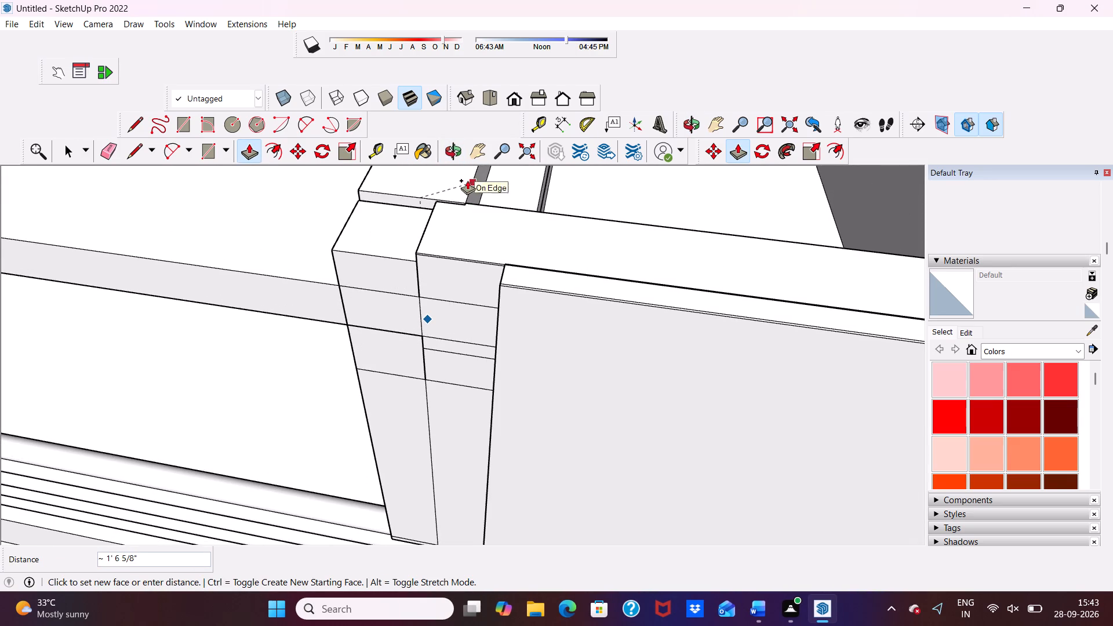
click(464, 181)
Raise the column extension's top about another 1 1/16" to meet the height of the raised strip.
scroll(408, 199, down, 3)
middle_drag(362, 216, 592, 187)
scroll(494, 221, up, 5)
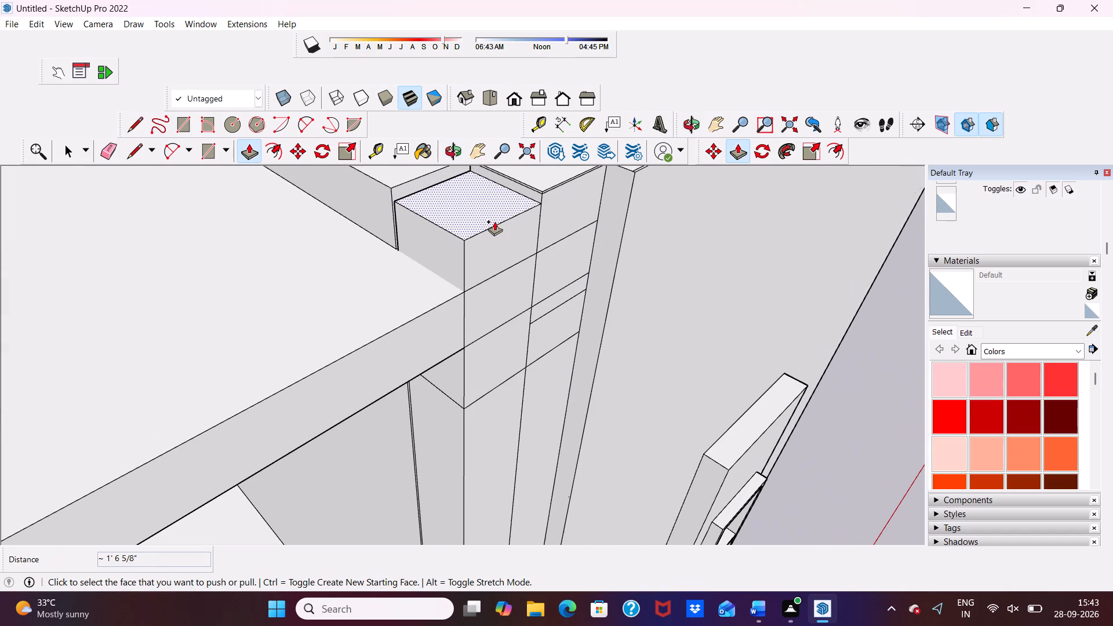
click(490, 210)
middle_drag(409, 182, 568, 229)
click(361, 218)
Extrude the narrow end face of the raised strip 1 1/4" to close the gap to the column on the slab.
scroll(369, 232, up, 9)
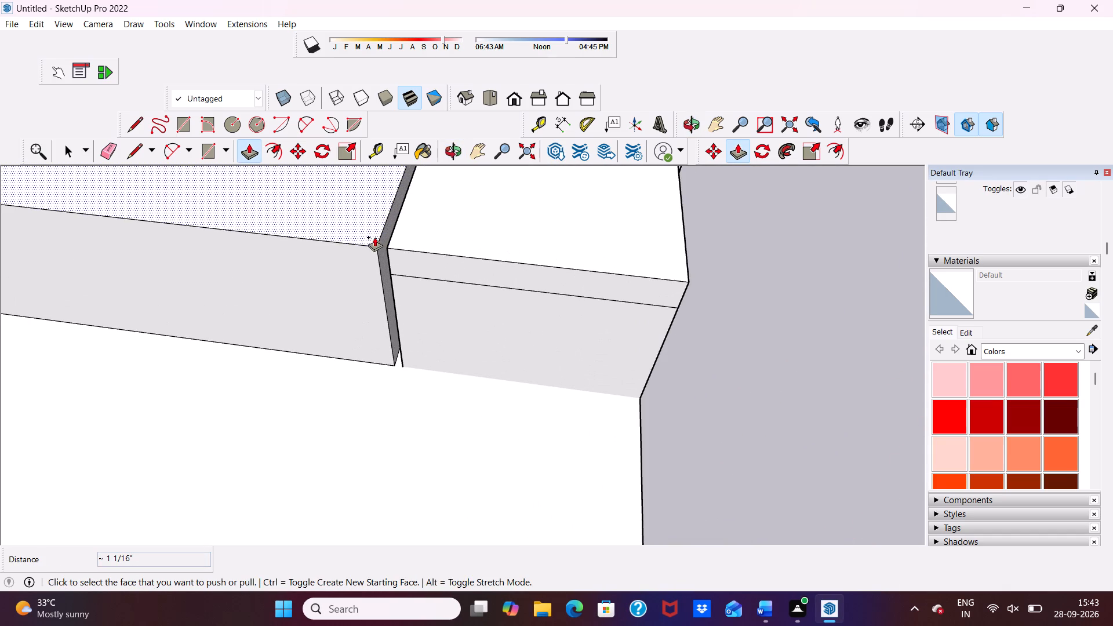
click(384, 247)
click(423, 254)
scroll(437, 249, down, 3)
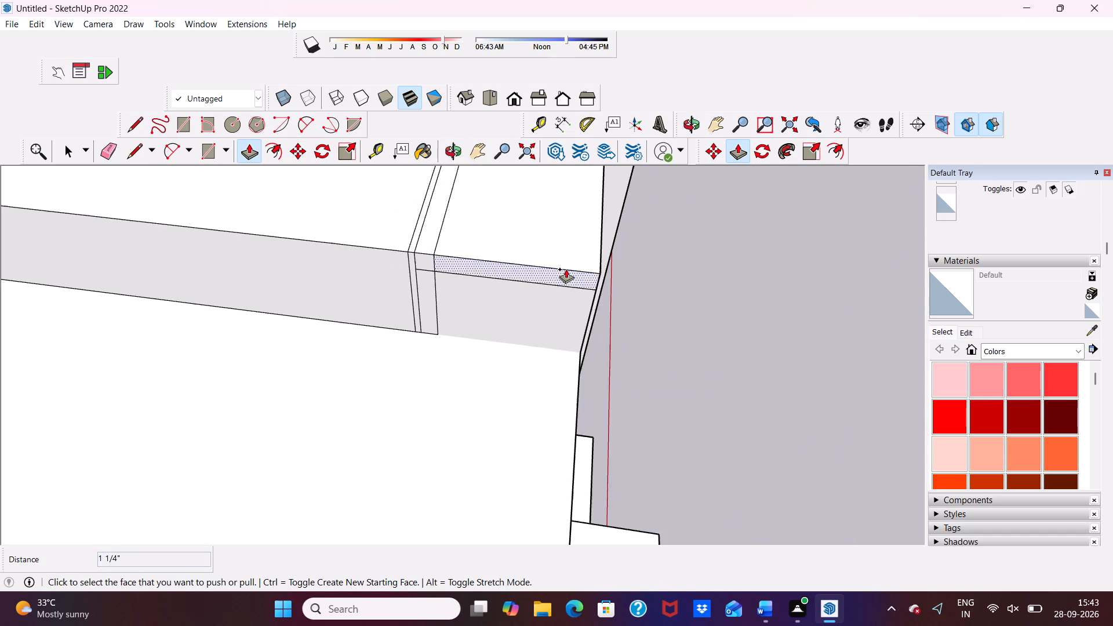
scroll(566, 269, down, 3)
middle_drag(566, 268, 238, 271)
scroll(467, 245, down, 7)
key(space)
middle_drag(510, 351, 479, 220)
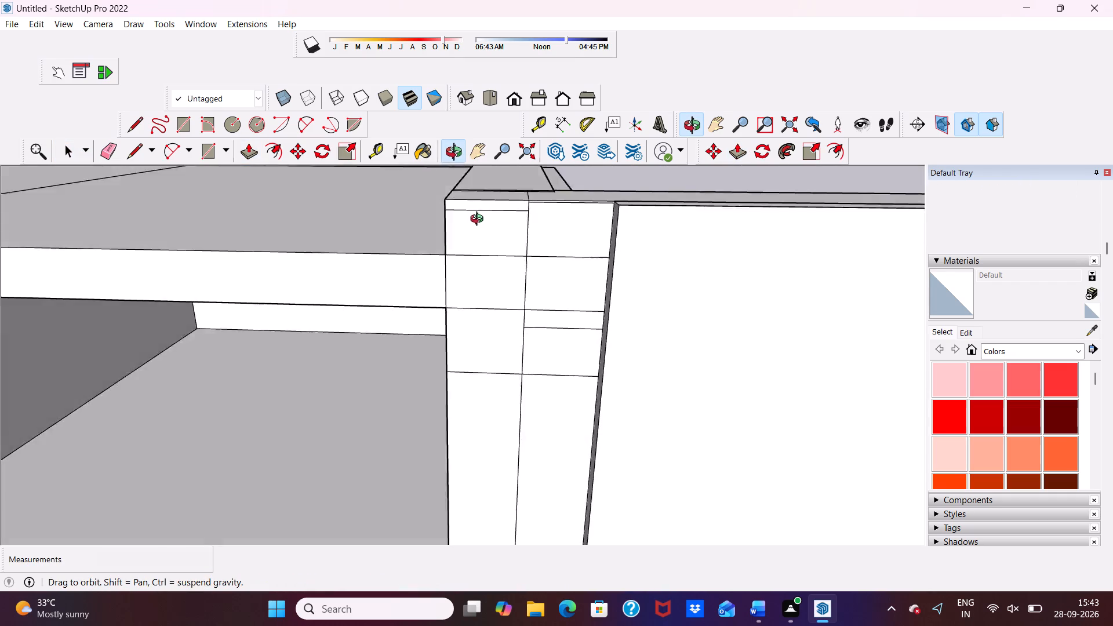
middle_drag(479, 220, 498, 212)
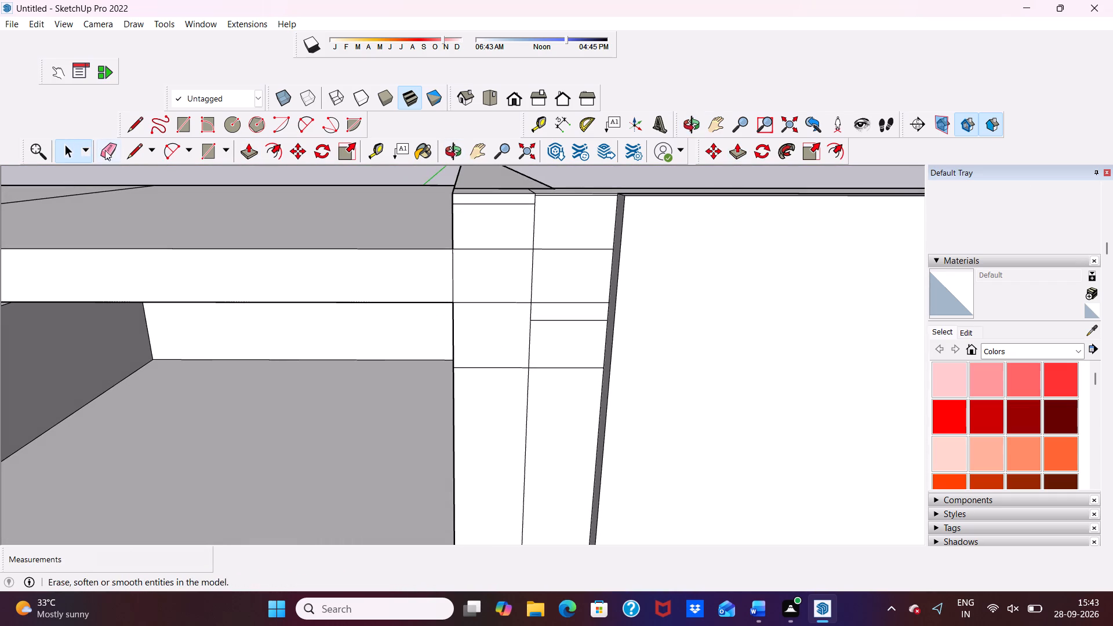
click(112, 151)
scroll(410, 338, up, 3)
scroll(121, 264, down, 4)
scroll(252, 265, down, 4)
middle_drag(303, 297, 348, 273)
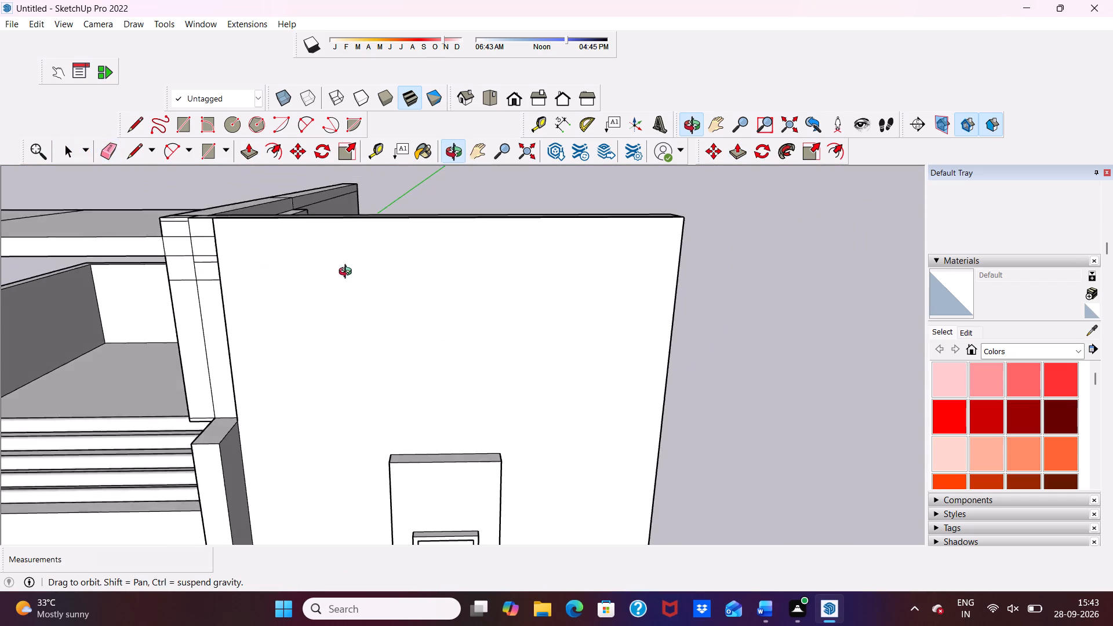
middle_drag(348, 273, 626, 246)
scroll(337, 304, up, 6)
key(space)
Push/pull the narrow recessed face beneath the slab to fill the gap between the cross wall and the column.
scroll(359, 200, up, 11)
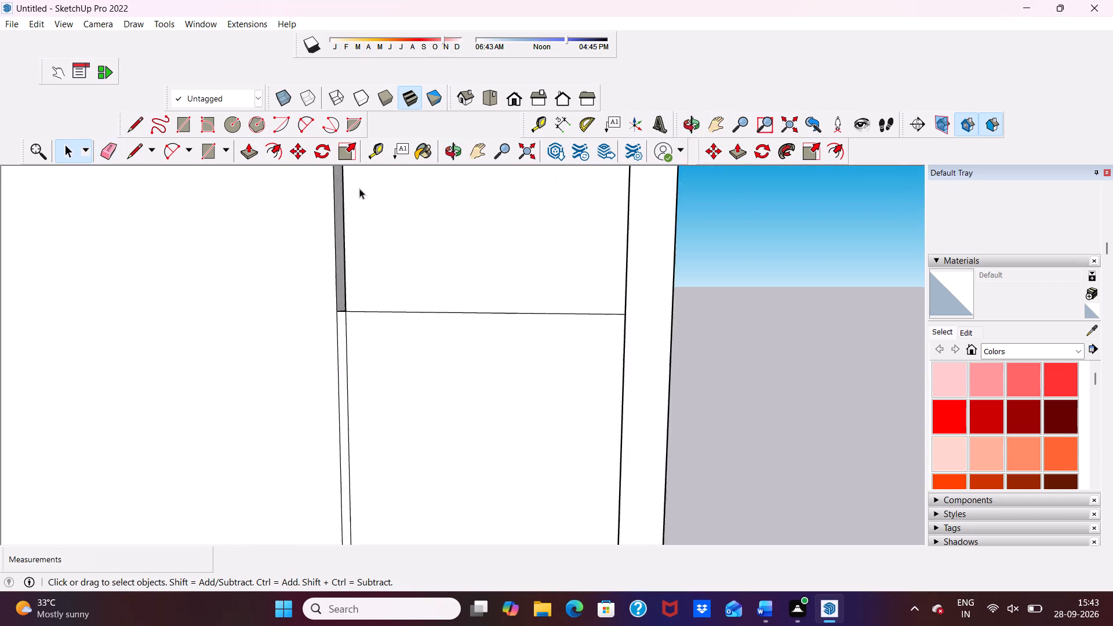
scroll(359, 188, up, 7)
click(322, 267)
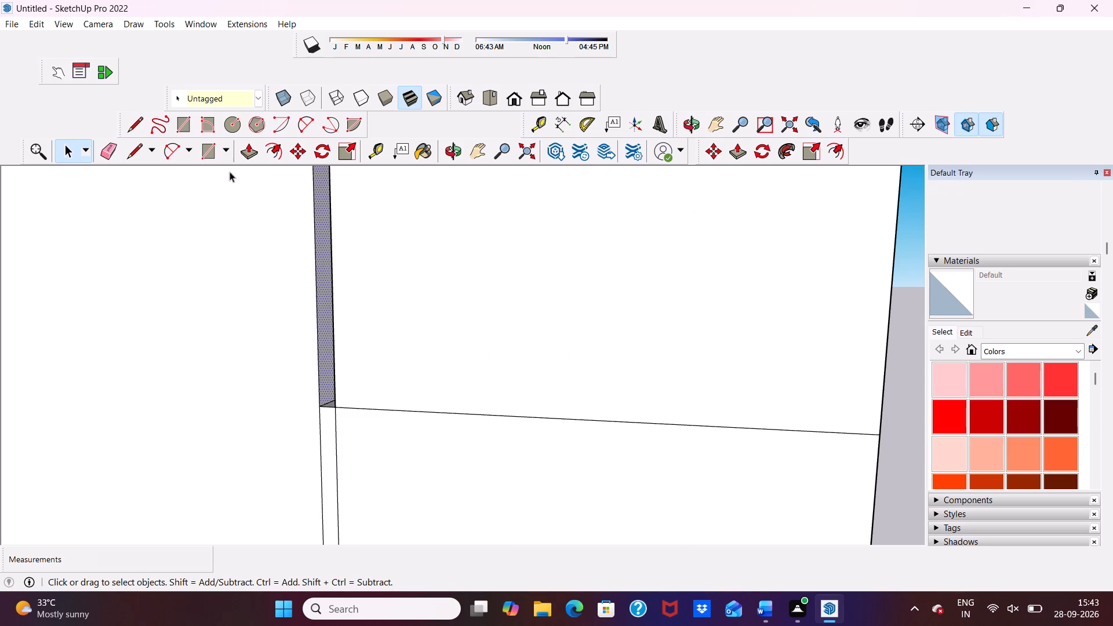
click(248, 147)
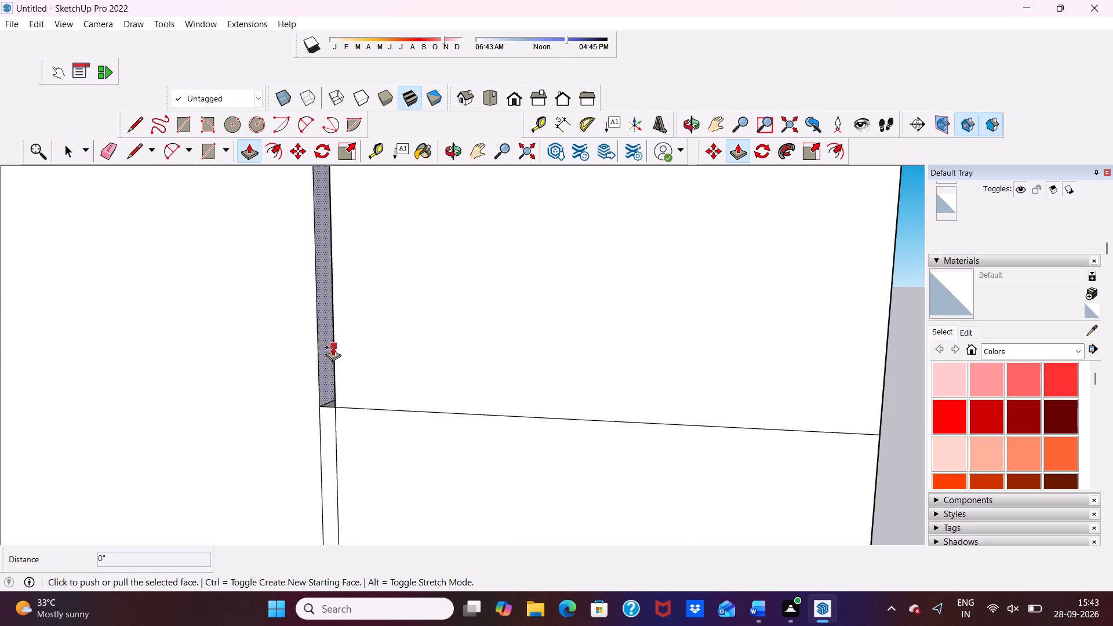
click(333, 347)
click(367, 352)
scroll(400, 322, down, 9)
middle_drag(528, 311, 432, 366)
key(space)
Erase the vertical seams, the horizontal line and the leftover stub where the column meets the cross wall's inner face.
click(115, 148)
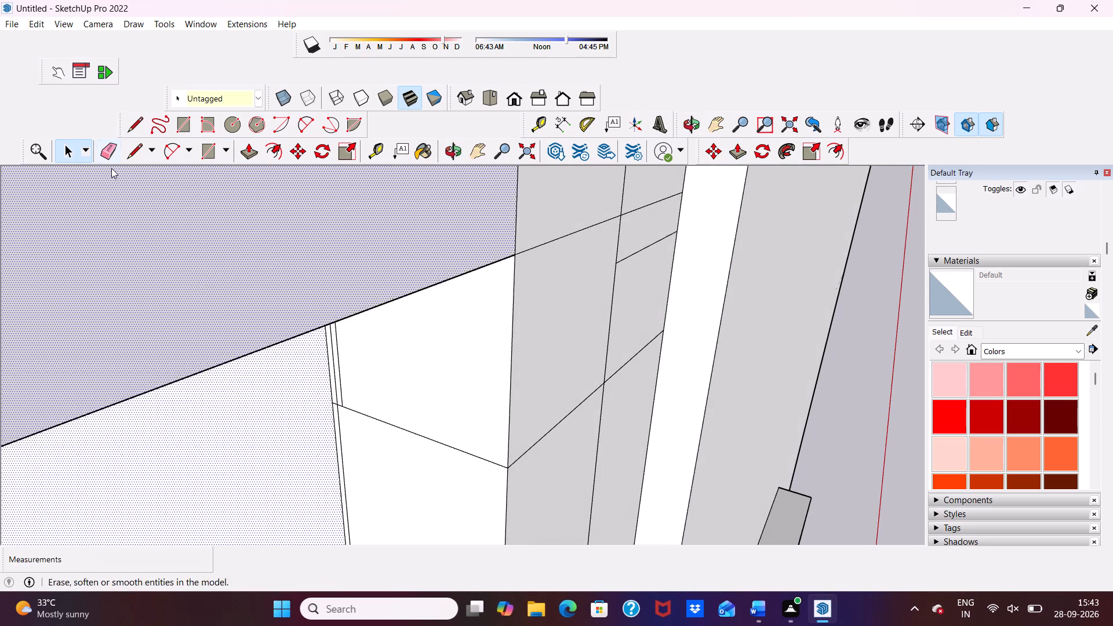
scroll(202, 271, up, 2)
scroll(304, 351, down, 1)
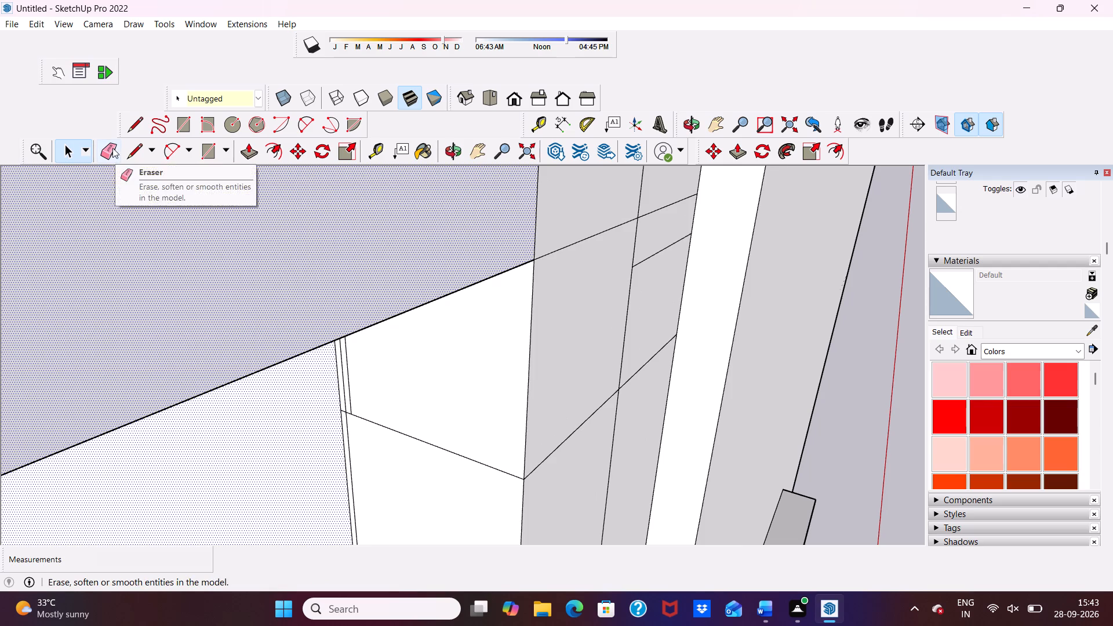
click(112, 148)
scroll(311, 376, up, 3)
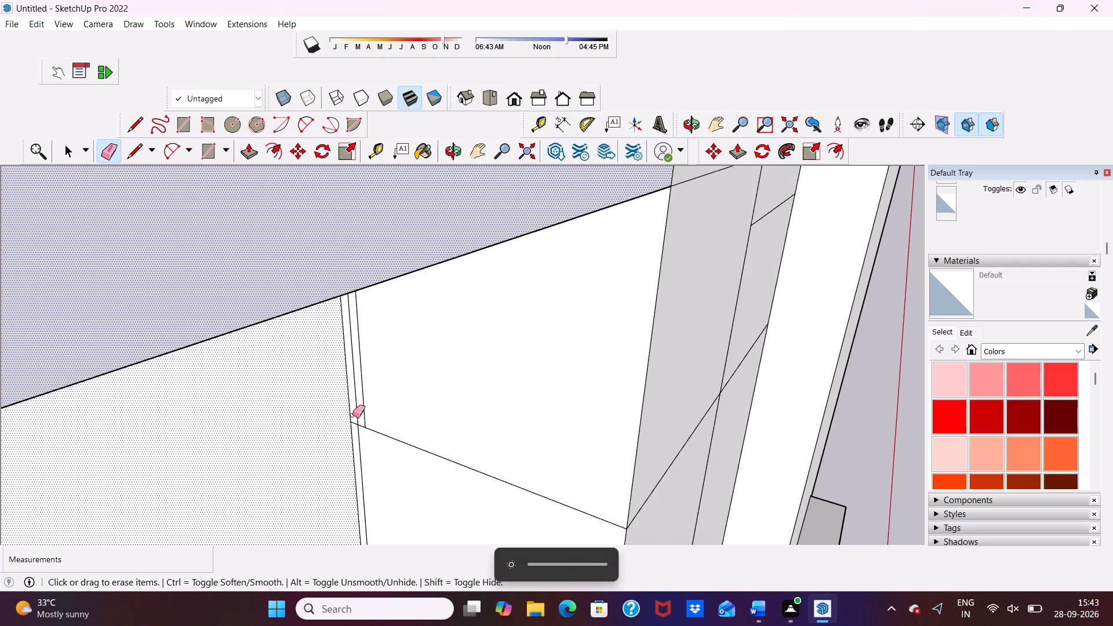
scroll(352, 415, down, 4)
middle_drag(363, 410, 341, 335)
scroll(343, 333, up, 5)
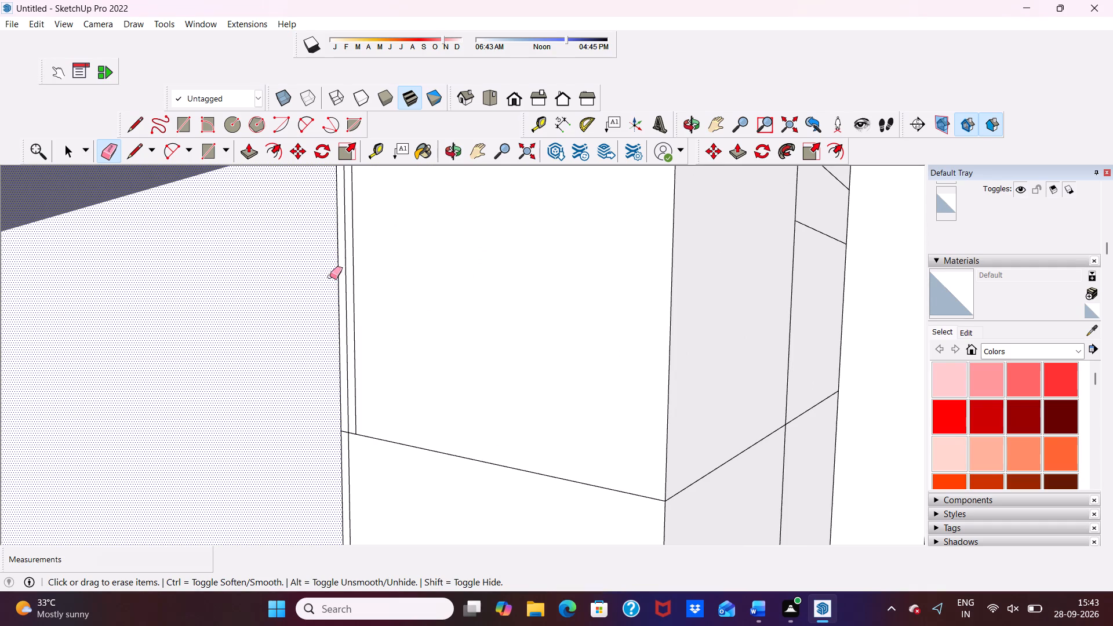
drag(330, 276, 354, 271)
scroll(371, 318, down, 3)
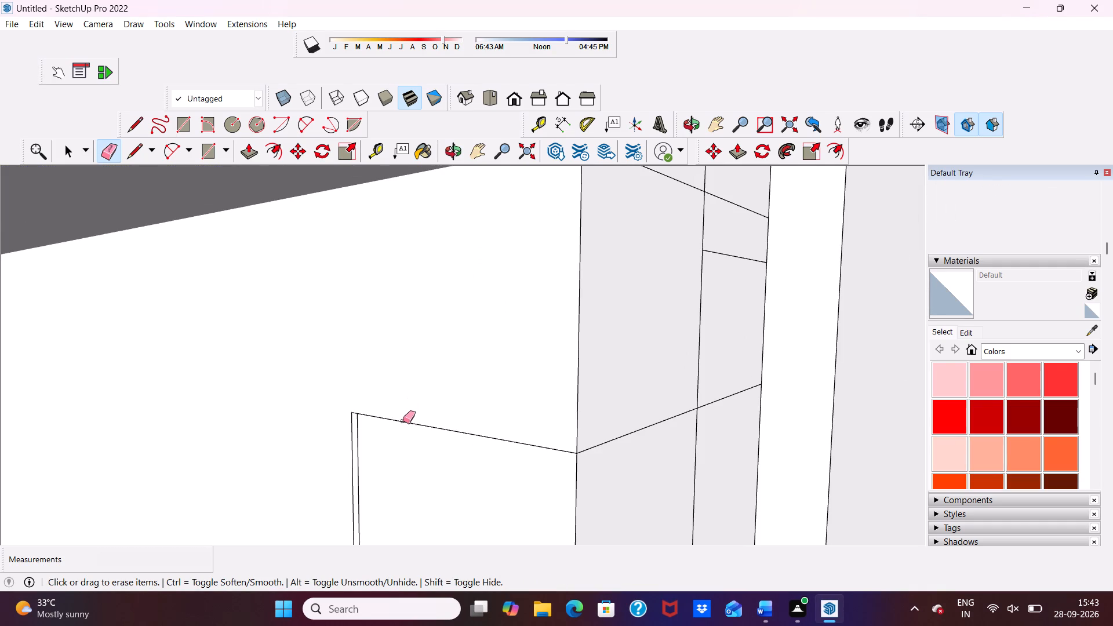
click(403, 421)
drag(348, 430, 370, 428)
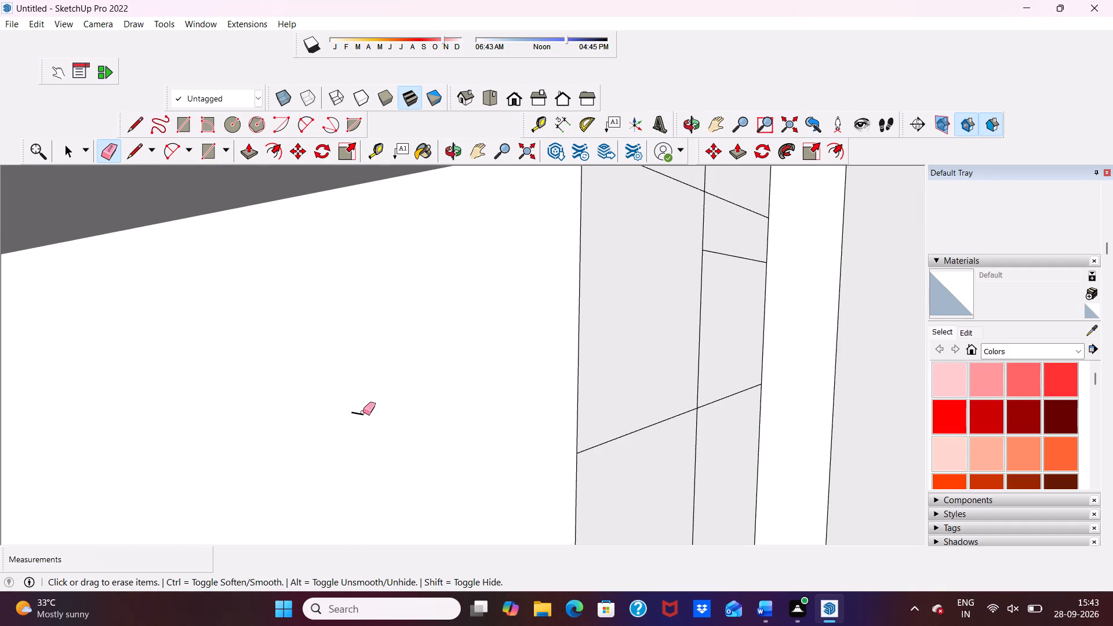
click(356, 412)
Erase the leftover horizontal line across the foot of the corner column, just above the railing.
scroll(346, 402, down, 17)
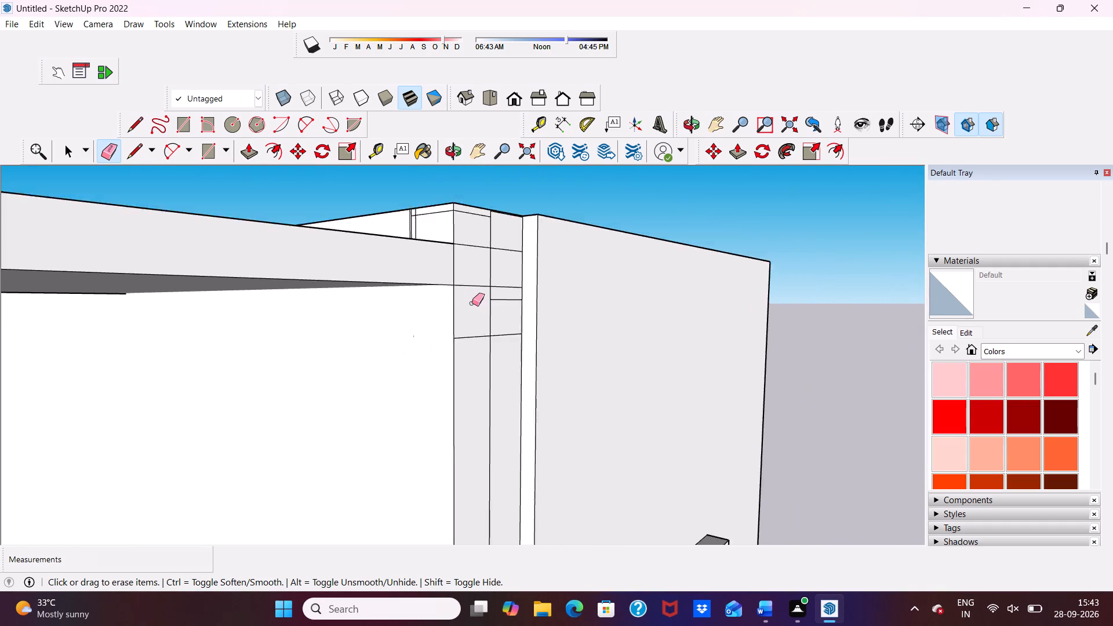
scroll(472, 303, down, 7)
middle_drag(472, 314, 338, 316)
scroll(406, 498, up, 6)
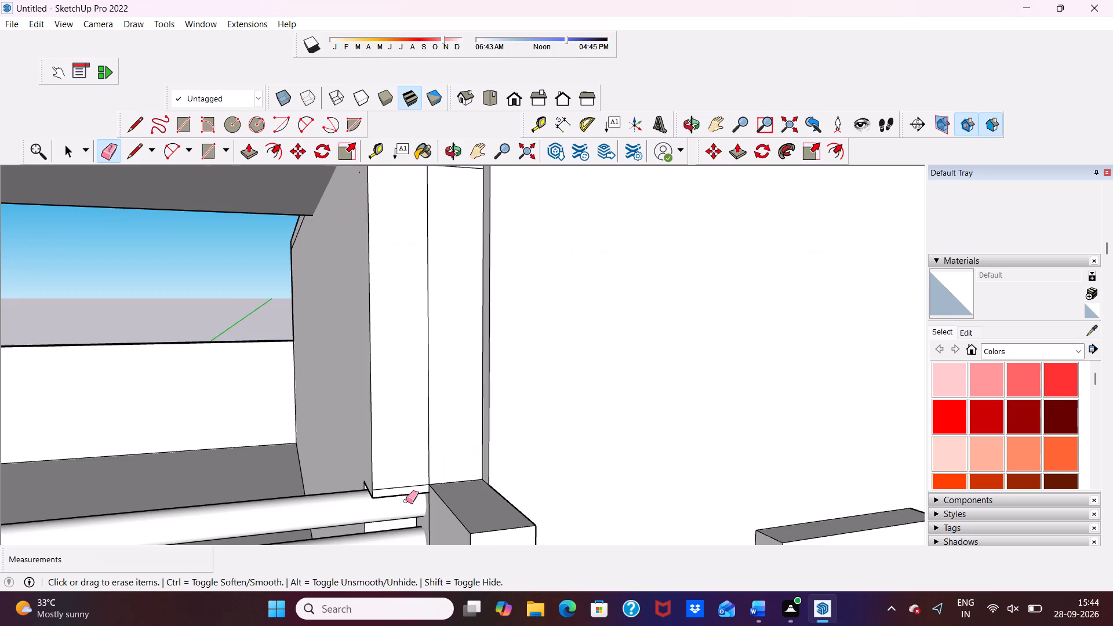
scroll(408, 502, down, 1)
scroll(406, 501, up, 17)
scroll(400, 494, down, 3)
middle_drag(400, 494, 479, 291)
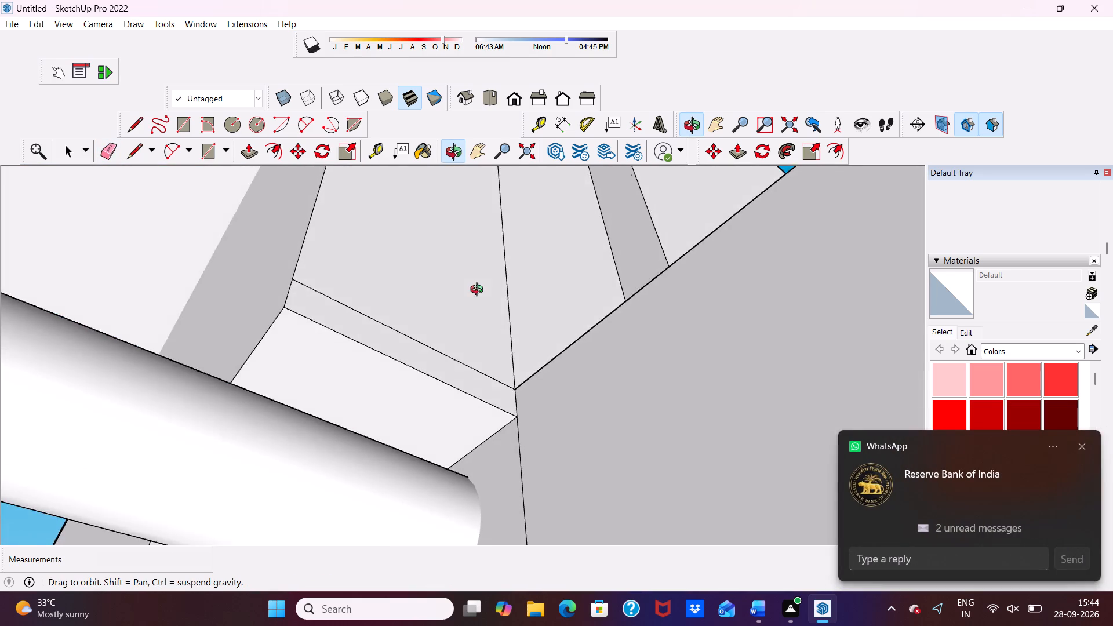
middle_drag(479, 291, 467, 364)
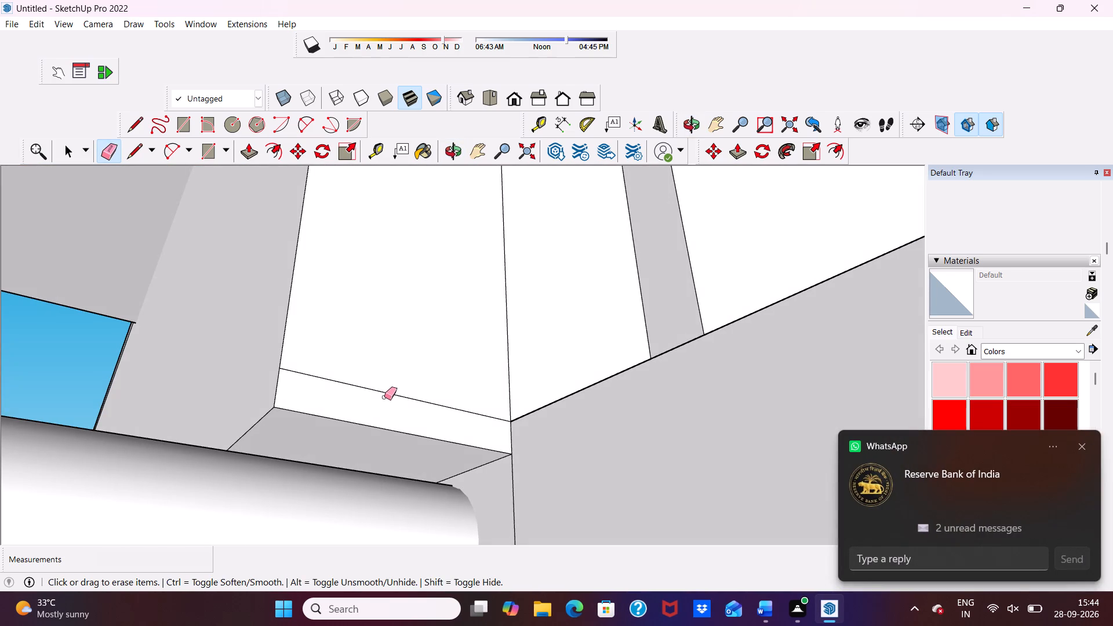
click(387, 391)
scroll(389, 385, down, 4)
scroll(389, 385, up, 1)
click(389, 386)
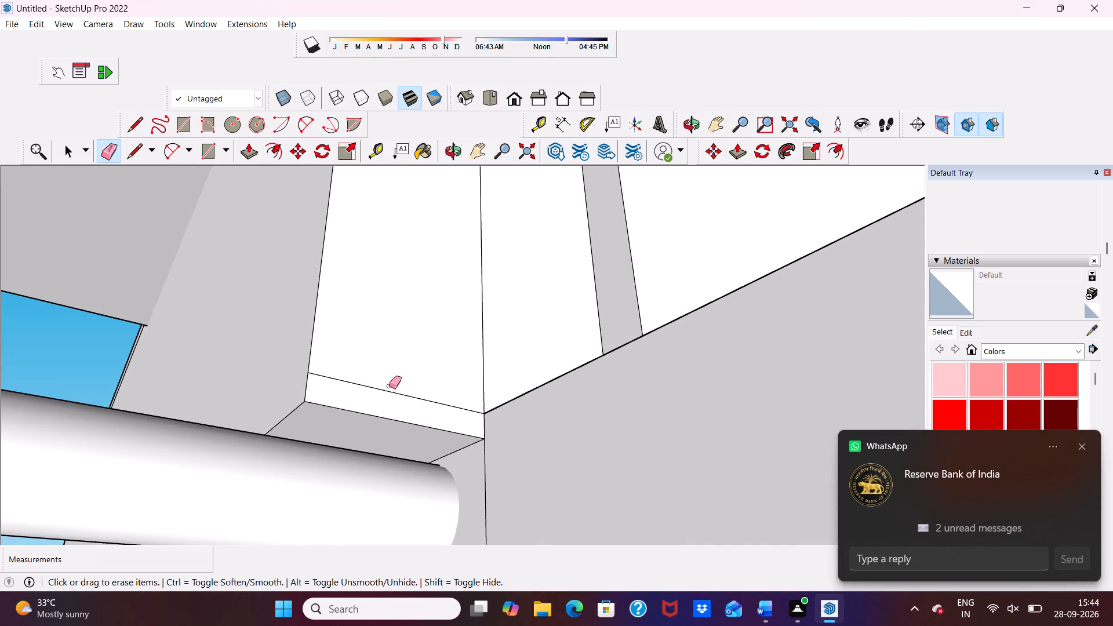
click(385, 390)
Push the corner column's face above the railing inward by 8 11/16".
scroll(383, 384, down, 10)
middle_drag(496, 316, 554, 391)
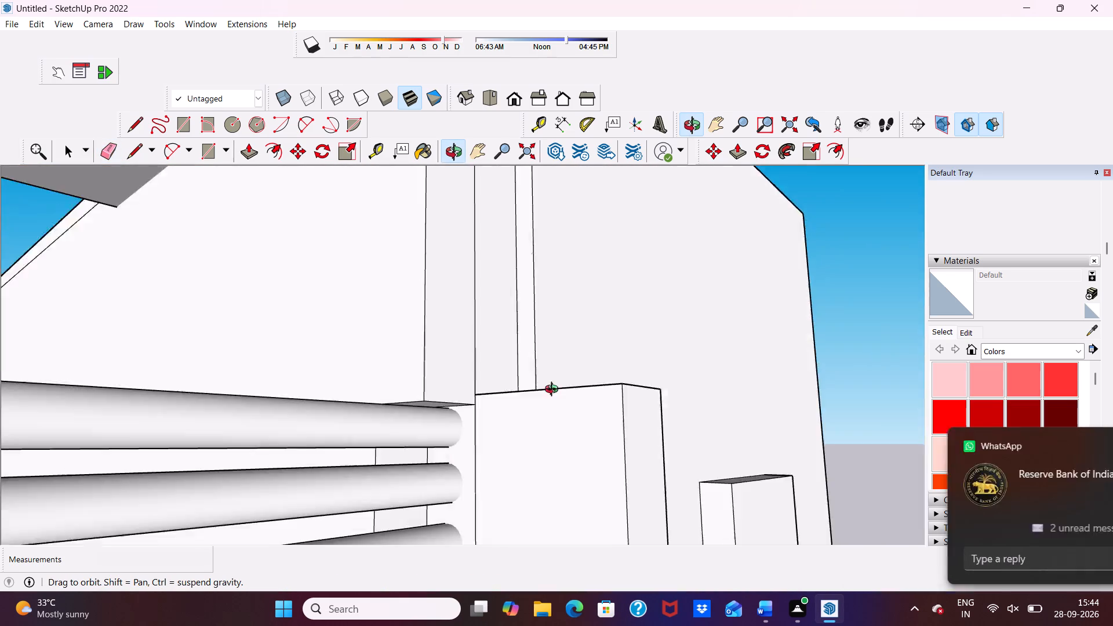
middle_drag(554, 391, 401, 422)
scroll(406, 406, up, 4)
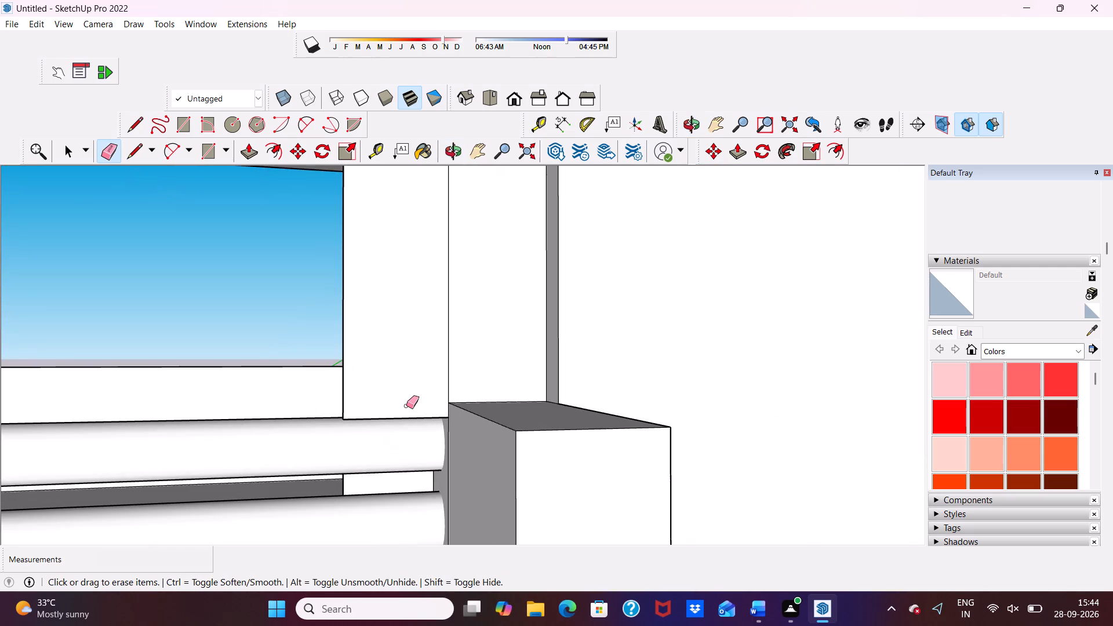
key(space)
click(367, 357)
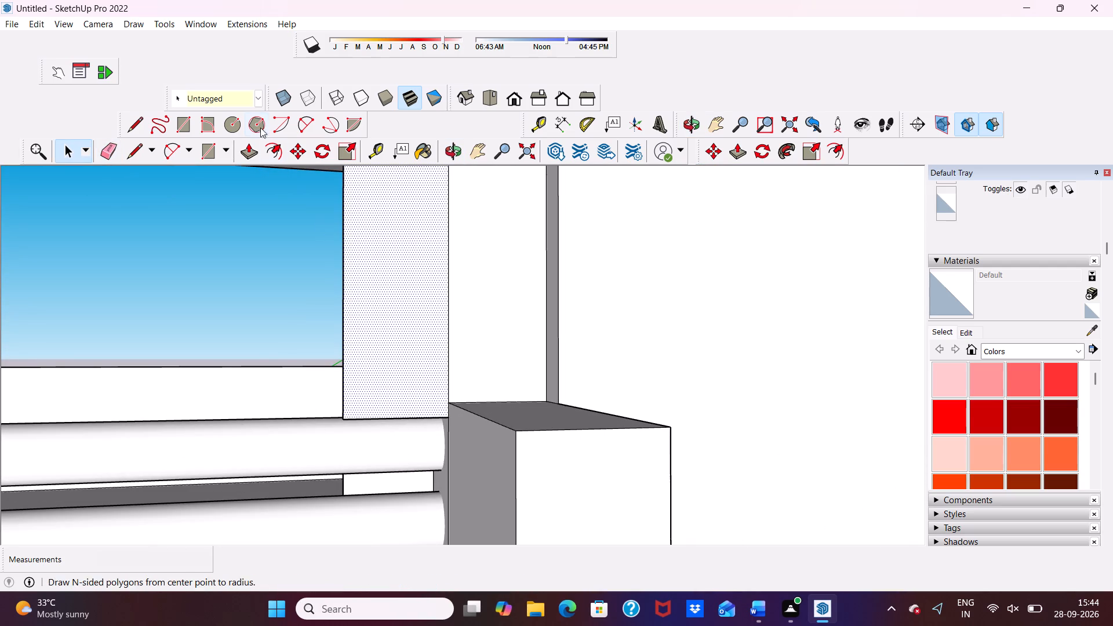
click(248, 148)
drag(365, 333, 368, 320)
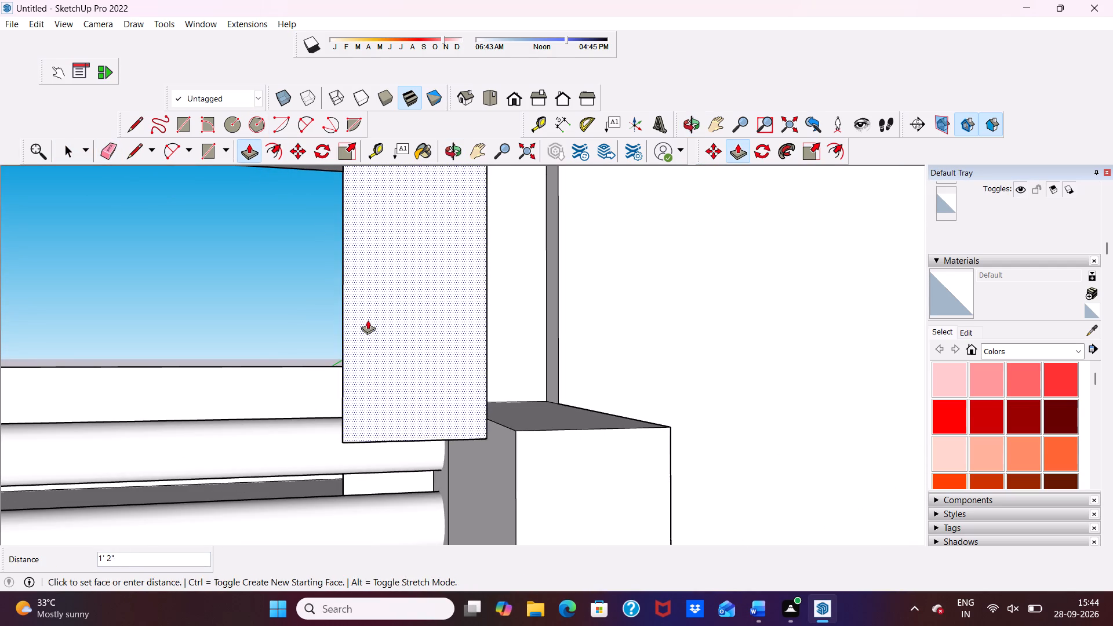
drag(368, 320, 362, 346)
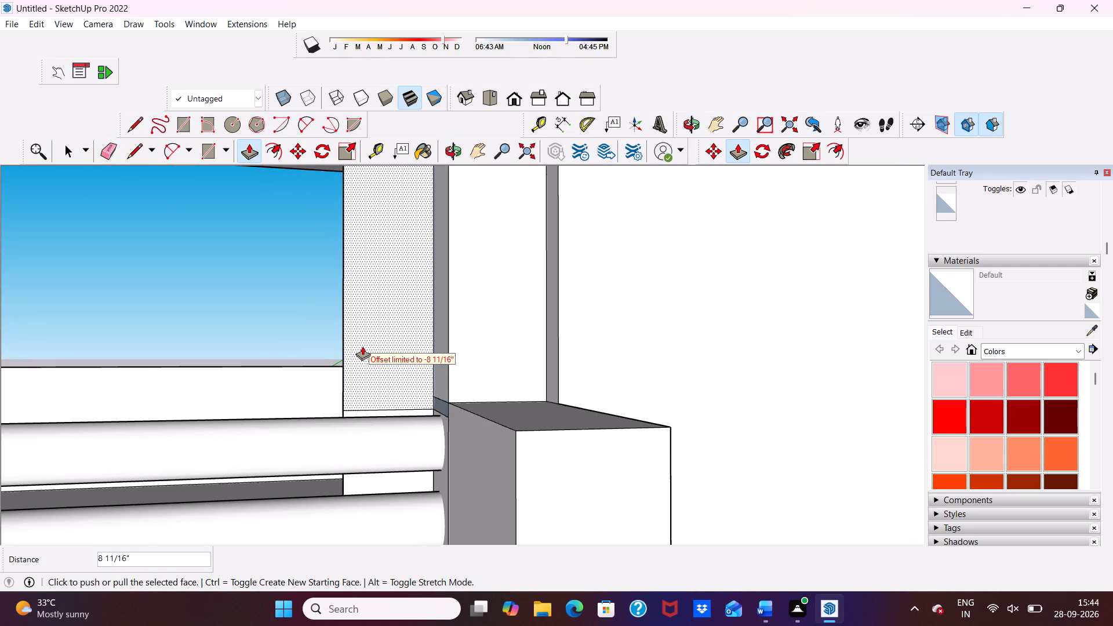
Push/pull the narrow side face of the column's remaining protruding part back flush with the adjoining wall's inner face.
scroll(362, 346, down, 5)
middle_drag(367, 345, 477, 379)
scroll(490, 388, up, 4)
key(space)
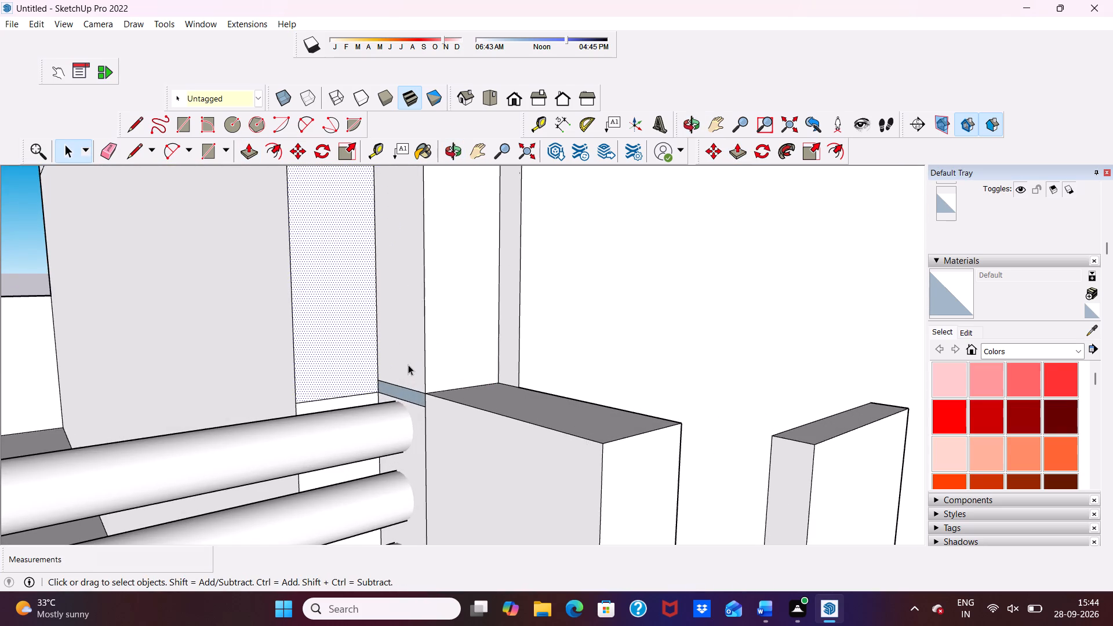
scroll(408, 365, down, 1)
middle_drag(398, 383, 300, 483)
scroll(289, 432, down, 5)
scroll(290, 433, up, 1)
scroll(292, 434, down, 14)
middle_drag(313, 435, 359, 319)
scroll(343, 263, up, 6)
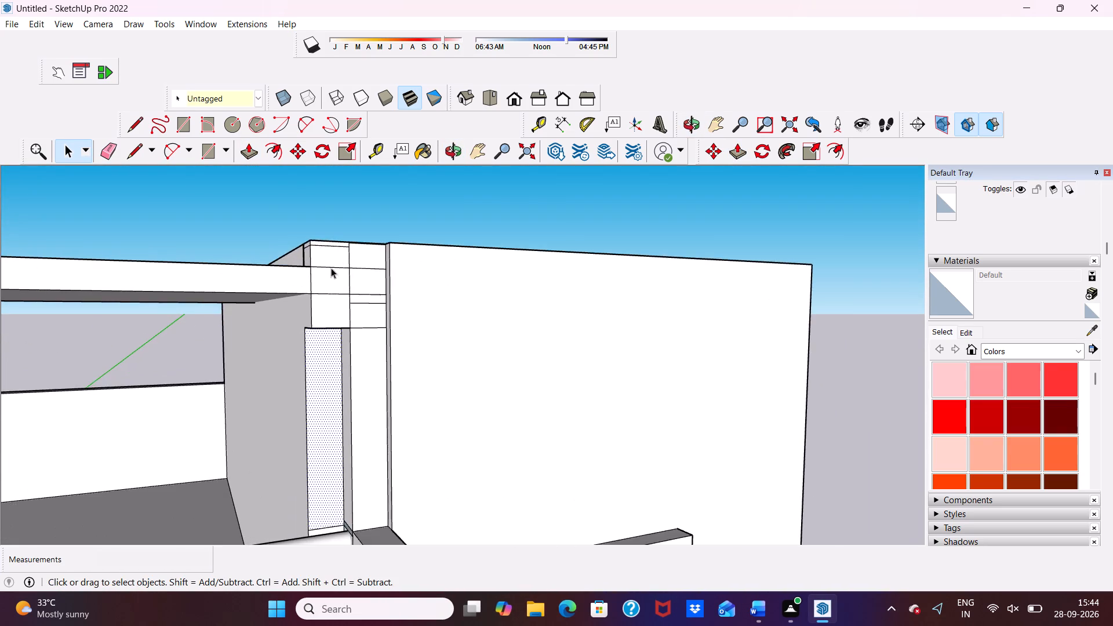
scroll(328, 260, up, 6)
scroll(322, 257, down, 5)
scroll(289, 377, up, 4)
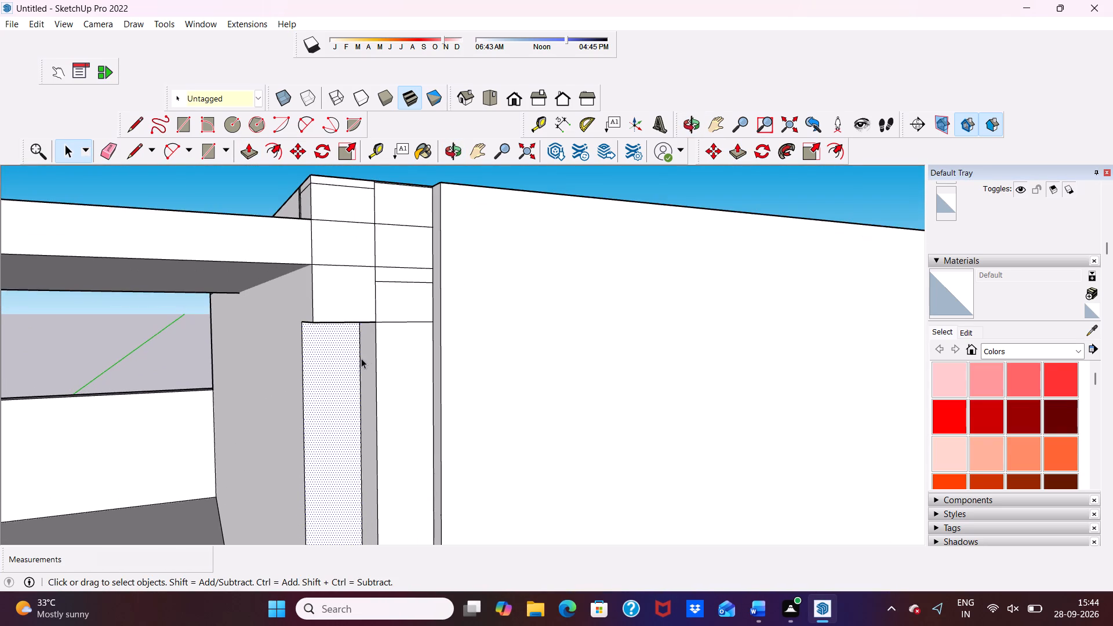
click(368, 355)
scroll(369, 353, down, 5)
middle_drag(388, 376, 477, 282)
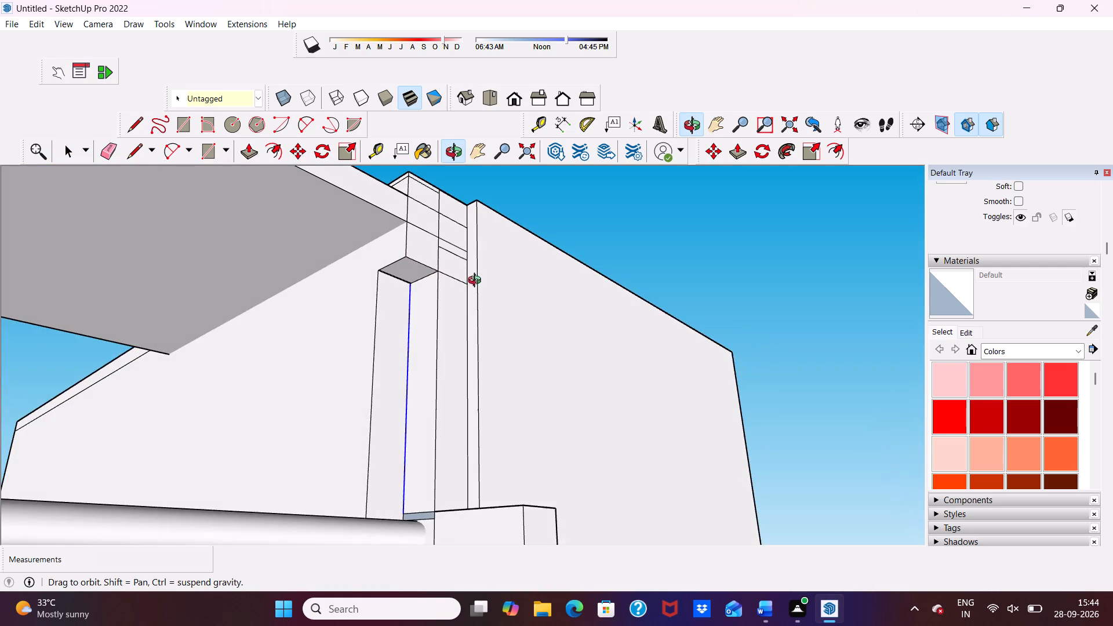
middle_drag(477, 282, 477, 286)
click(428, 382)
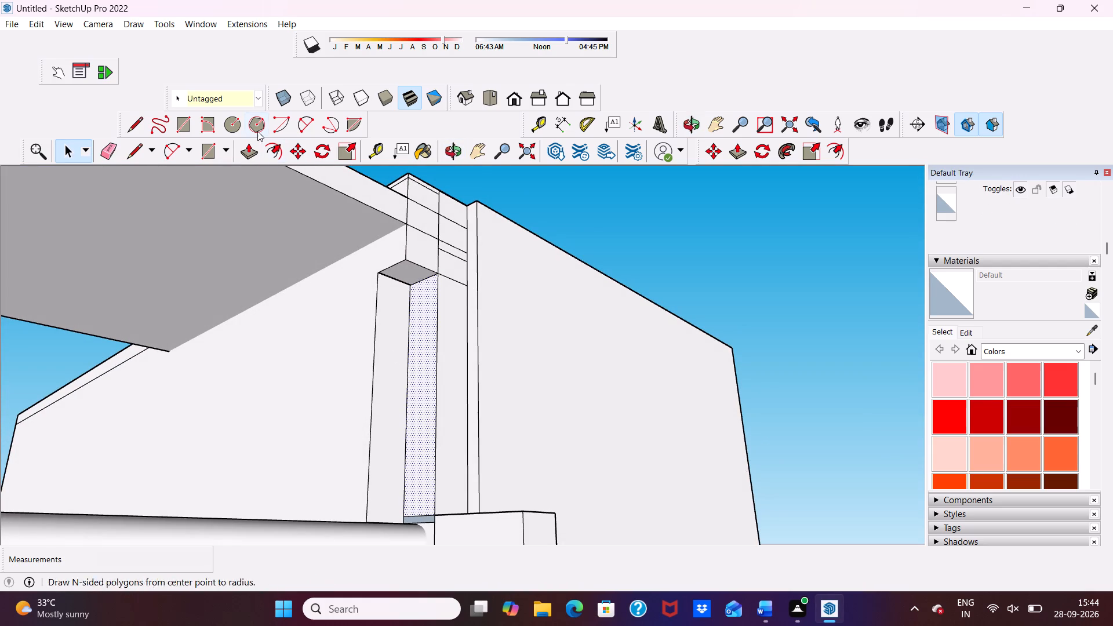
click(248, 151)
scroll(401, 347, up, 2)
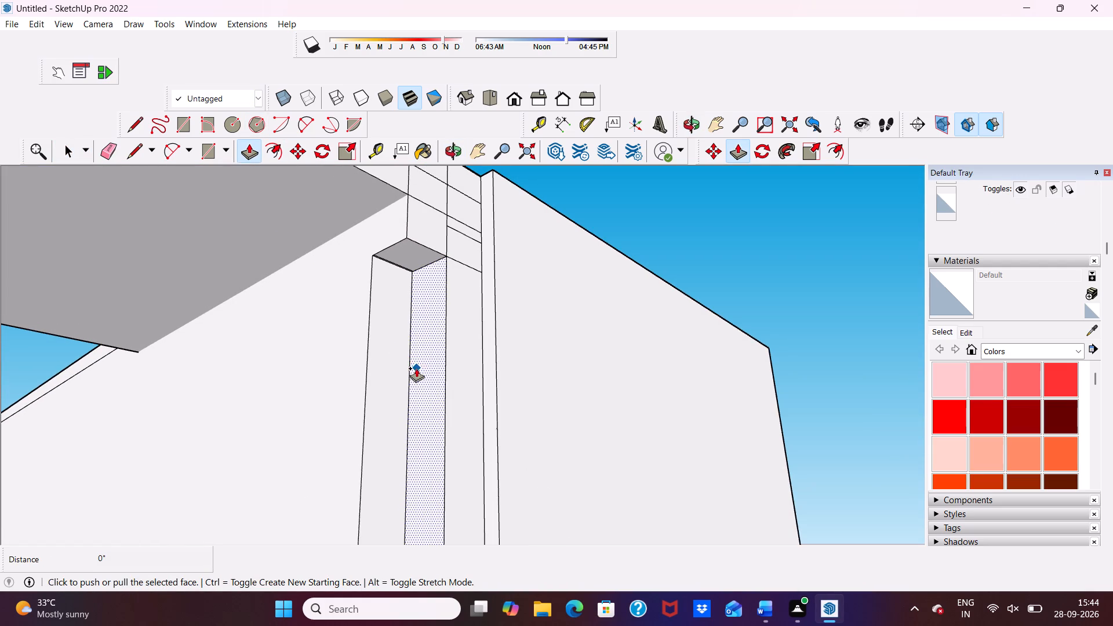
click(420, 365)
scroll(356, 373, up, 2)
middle_drag(356, 373, 493, 438)
scroll(438, 362, down, 6)
middle_drag(409, 397, 497, 404)
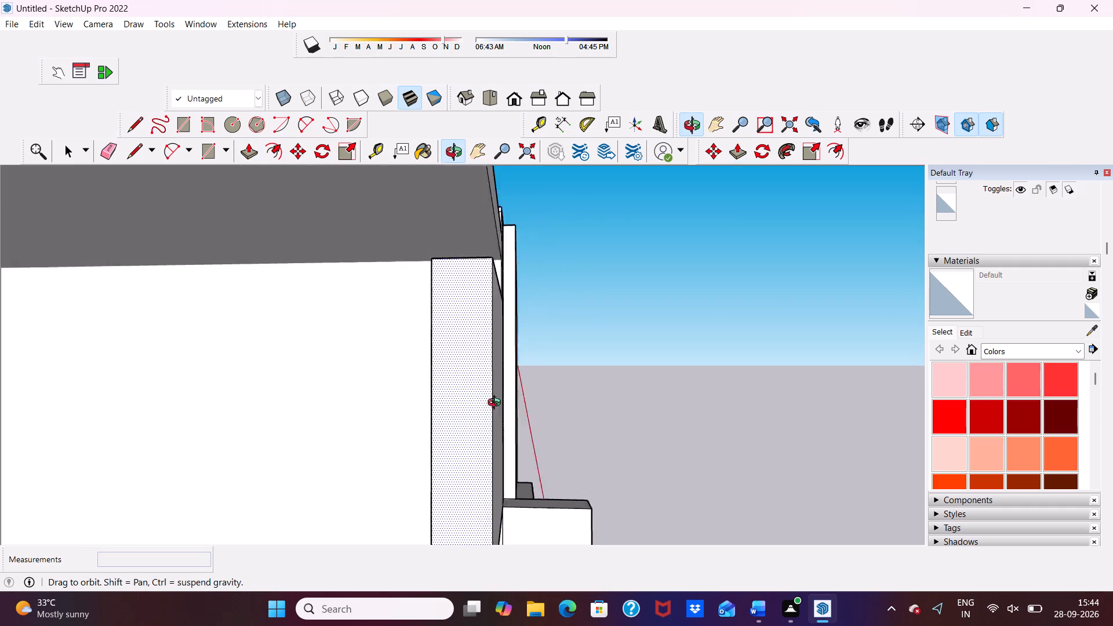
middle_drag(497, 404, 566, 418)
click(395, 391)
Erase the top and vertical edges outlining the pushed-back face on the wall's inner side beneath the slab.
scroll(409, 376, down, 1)
scroll(410, 376, up, 1)
scroll(412, 376, down, 3)
middle_drag(423, 380, 275, 368)
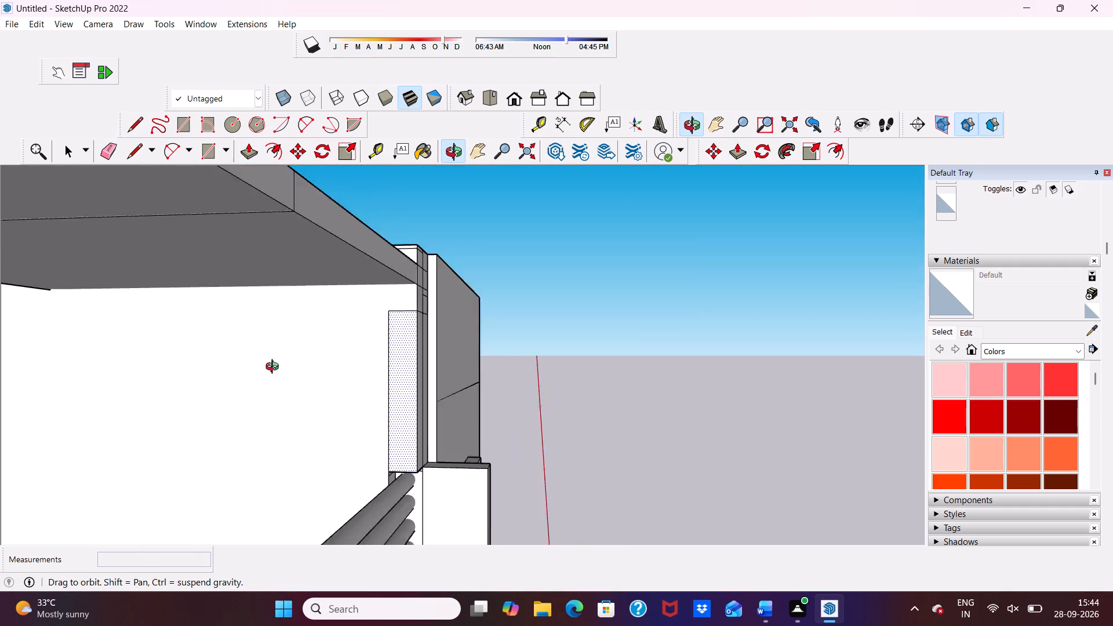
middle_drag(275, 368, 139, 382)
key(space)
scroll(316, 383, up, 4)
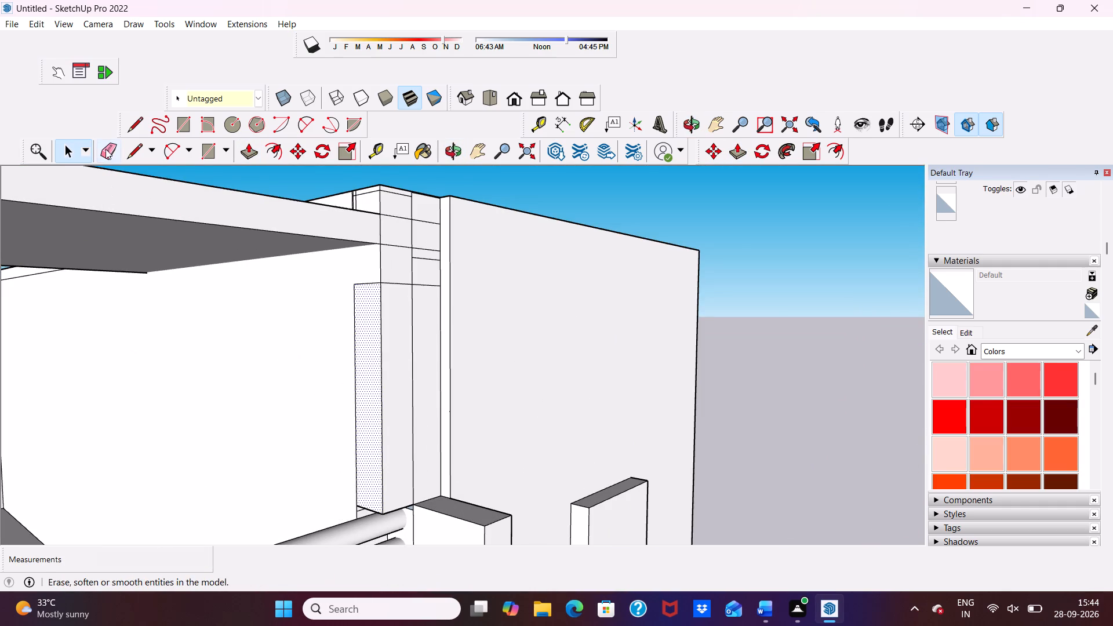
click(106, 149)
scroll(321, 307, up, 5)
drag(386, 265, 364, 340)
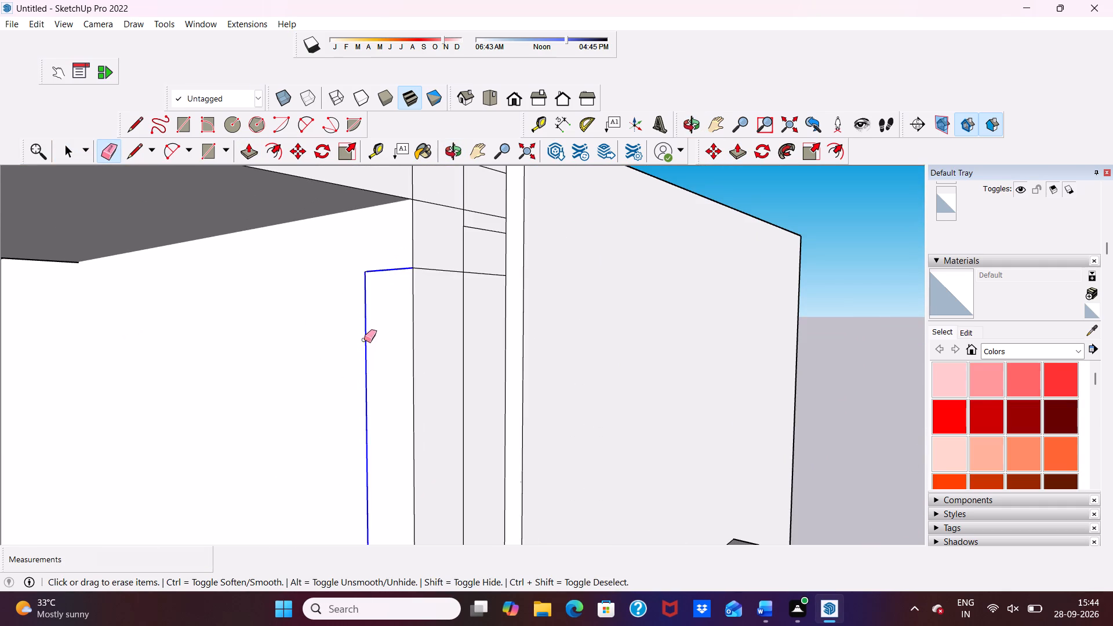
drag(364, 340, 362, 345)
scroll(397, 301, down, 1)
drag(368, 271, 368, 281)
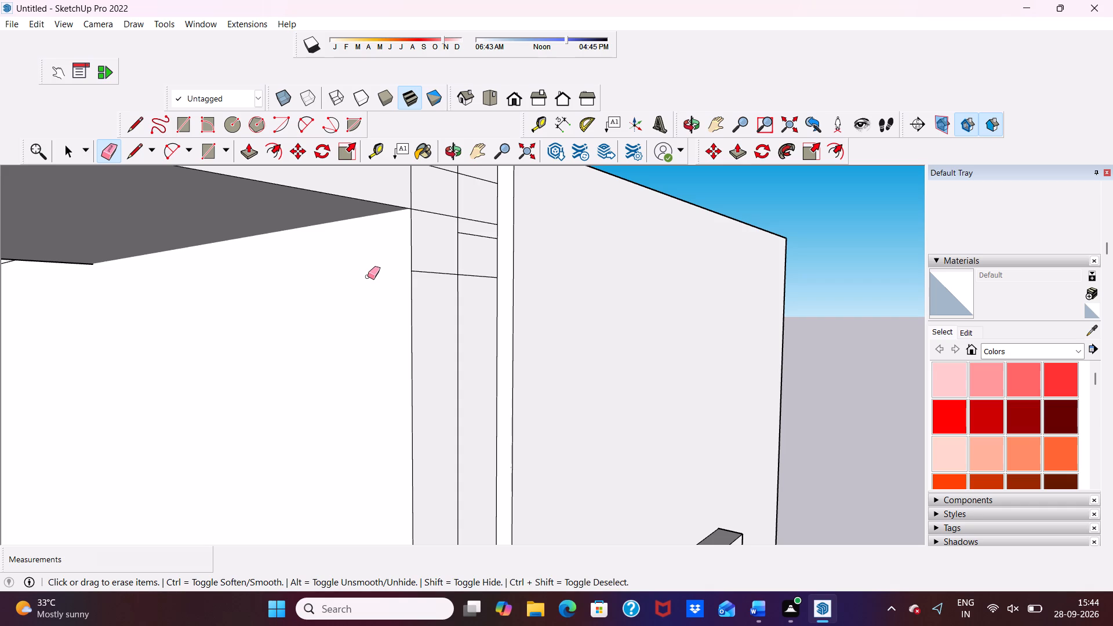
Erase the two short horizontal lines and the vertical seam on the column's end face below the slab level.
drag(444, 265, 439, 287)
drag(467, 226, 460, 267)
drag(460, 267, 459, 310)
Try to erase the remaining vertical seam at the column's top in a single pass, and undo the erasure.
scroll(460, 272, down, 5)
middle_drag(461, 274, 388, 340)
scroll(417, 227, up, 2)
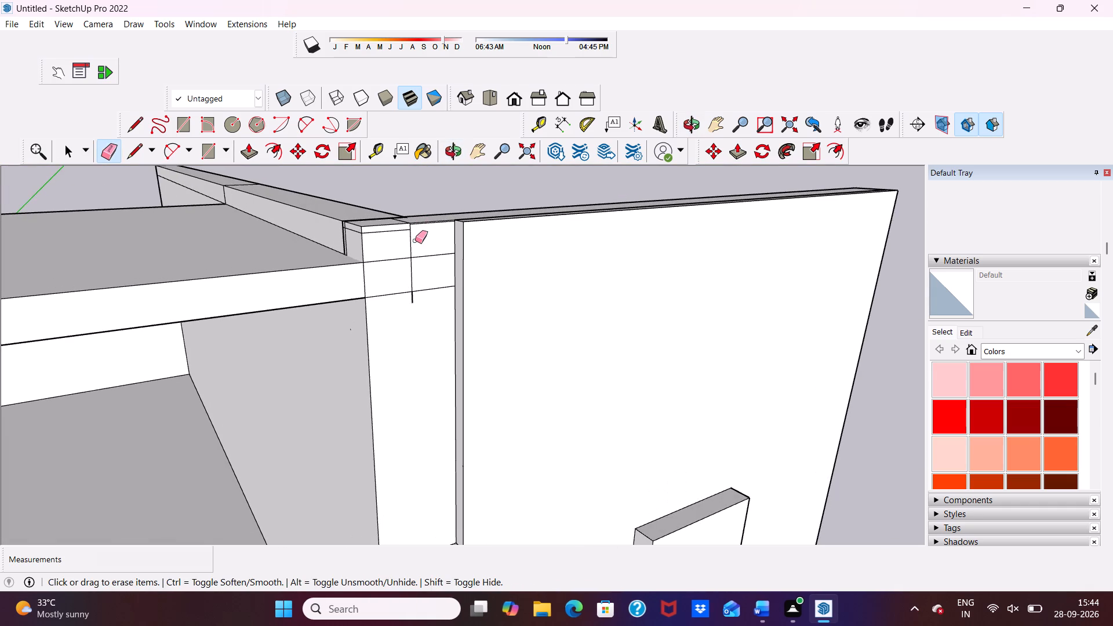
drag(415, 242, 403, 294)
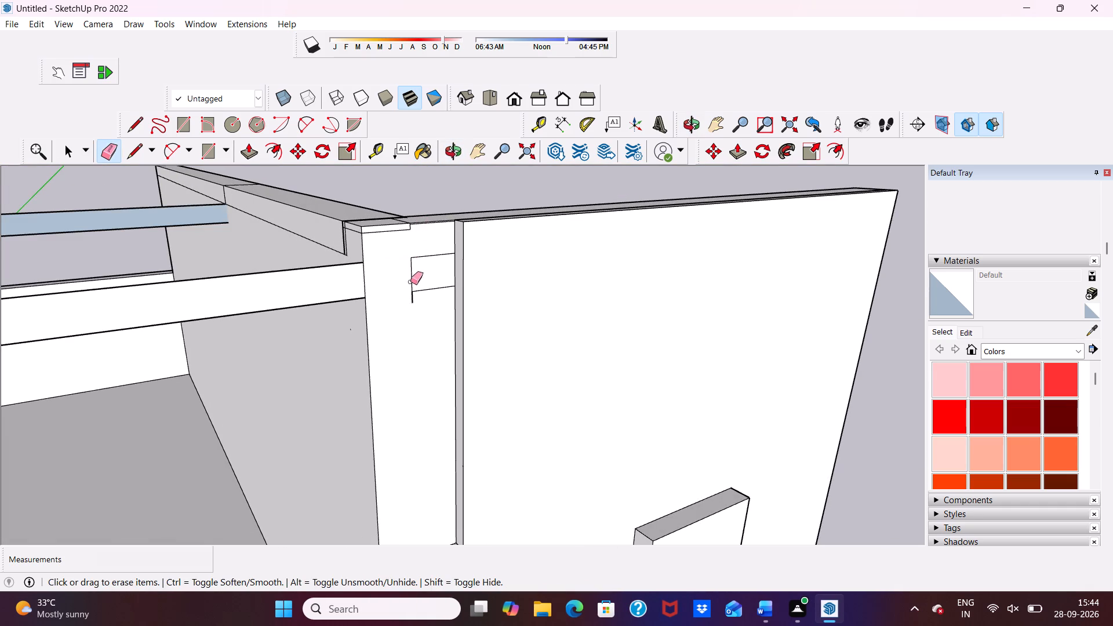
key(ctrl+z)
Erase the slab-level piece of the vertical seam, the horizontal line at the slab's underside, and the leftover stub on the column.
drag(410, 292, 414, 267)
scroll(414, 268, up, 5)
click(423, 304)
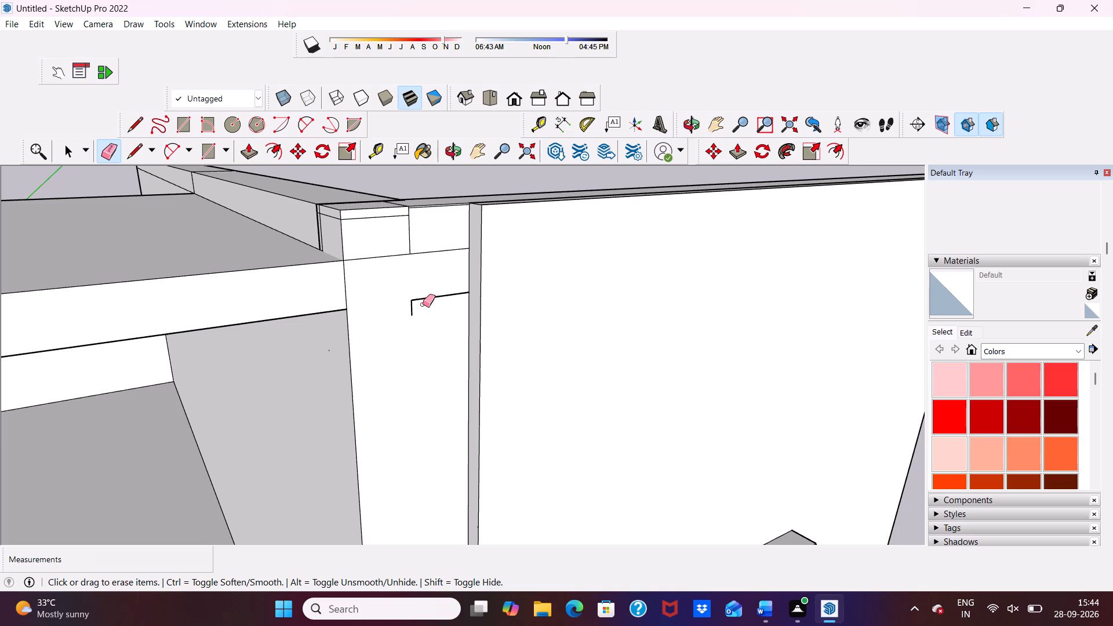
click(423, 301)
click(413, 312)
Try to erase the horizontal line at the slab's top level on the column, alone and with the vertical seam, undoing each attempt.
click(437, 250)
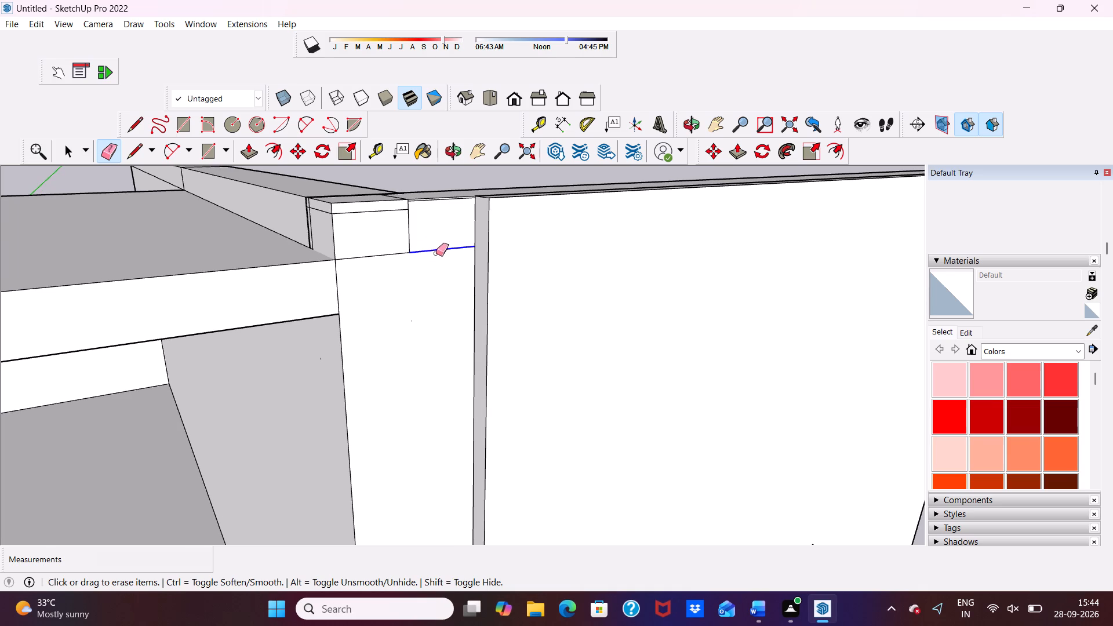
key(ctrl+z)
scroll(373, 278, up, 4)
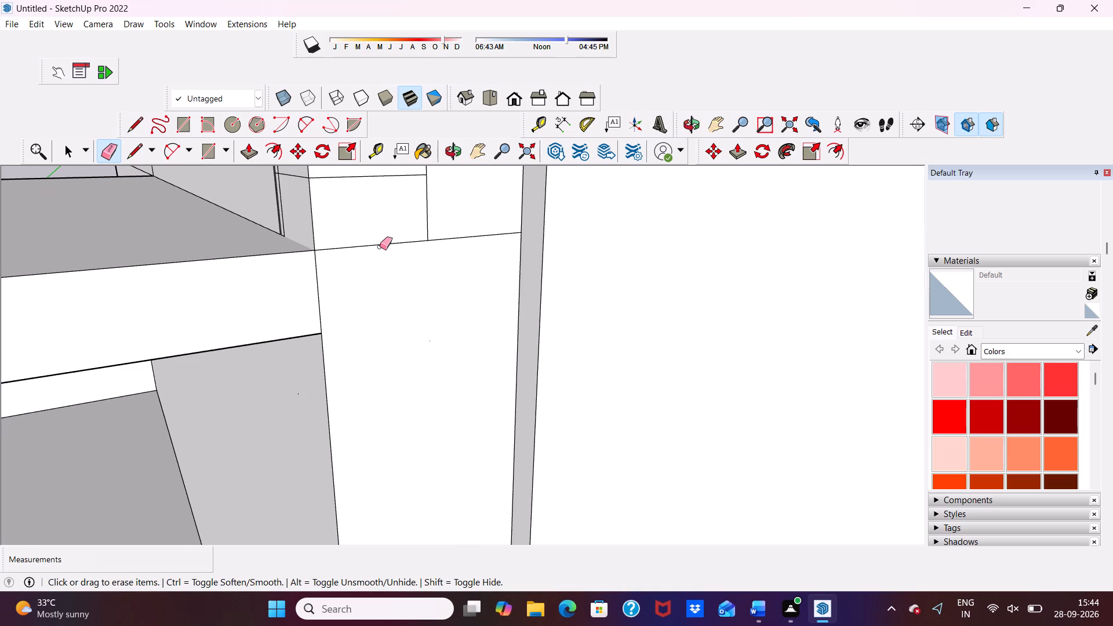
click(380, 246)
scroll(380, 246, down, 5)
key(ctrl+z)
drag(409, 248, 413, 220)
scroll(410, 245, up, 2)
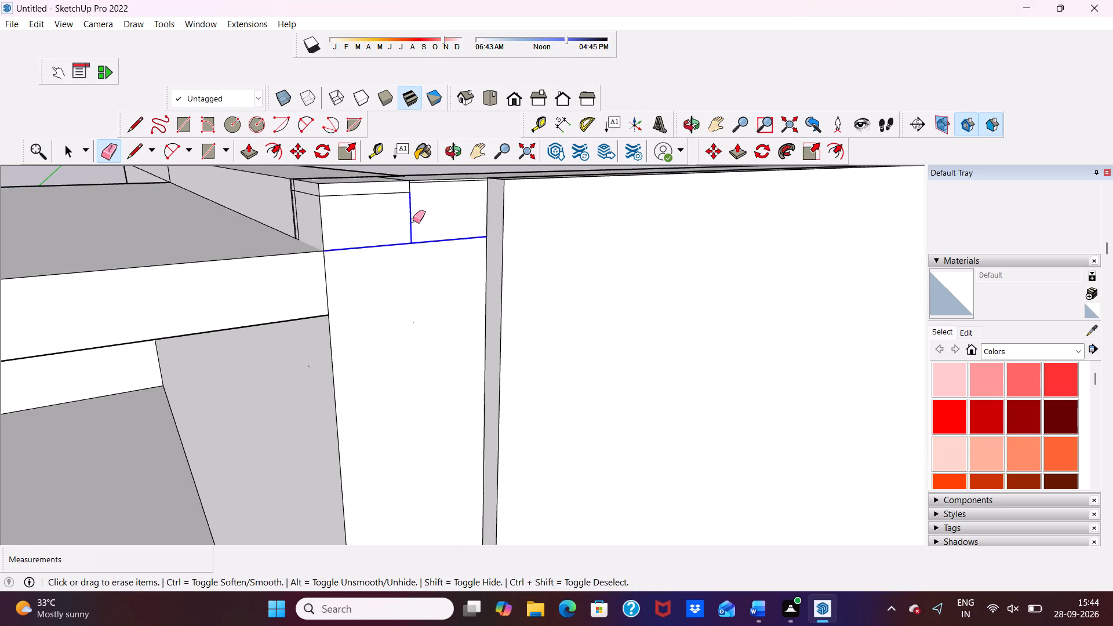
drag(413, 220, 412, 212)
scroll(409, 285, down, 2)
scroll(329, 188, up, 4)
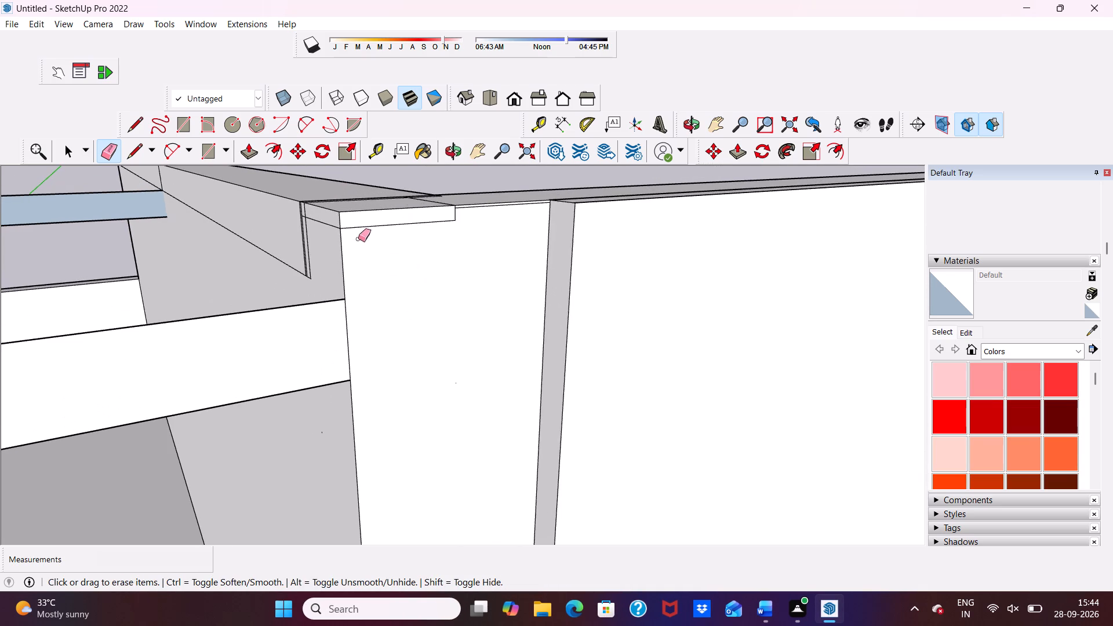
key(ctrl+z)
Erase the vertical seam between the slab-top line and the thin strip at the column's top.
scroll(473, 225, up, 2)
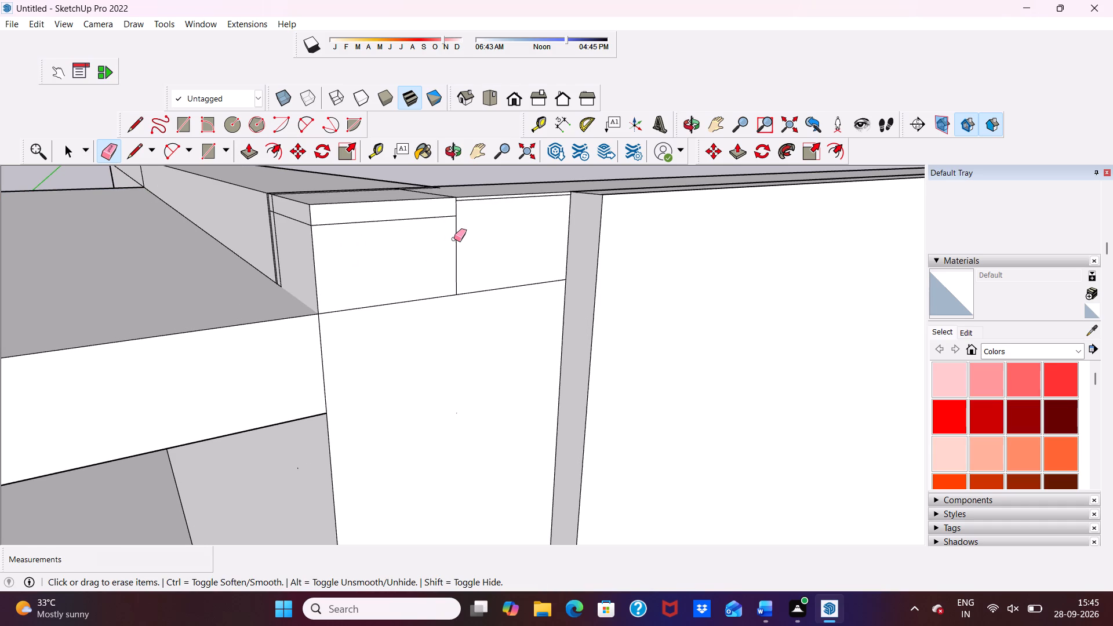
click(454, 238)
click(457, 234)
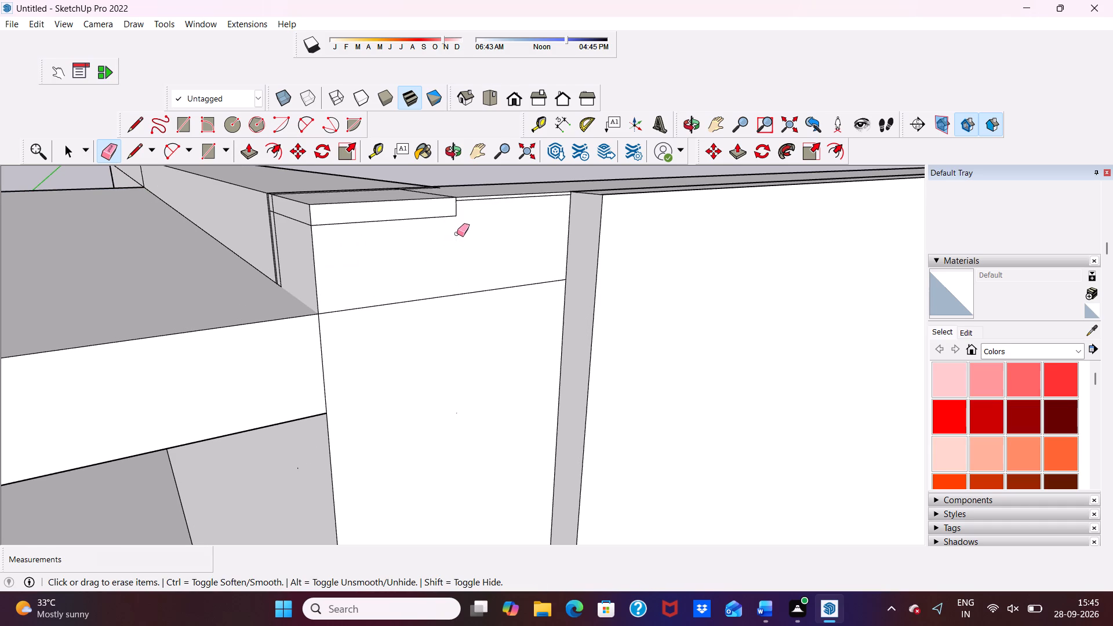
Erase the overlapping cross lines and the seam on the top face where the front wall meets the cross wall at the corner.
scroll(457, 234, down, 12)
middle_drag(451, 282, 299, 358)
scroll(385, 227, up, 9)
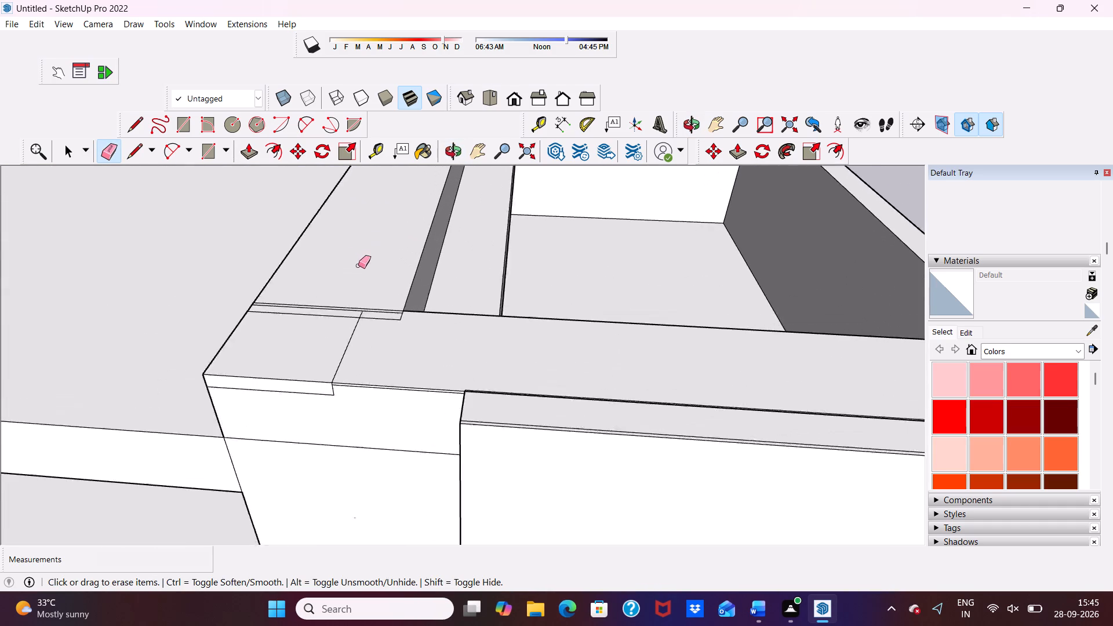
scroll(358, 265, up, 2)
drag(336, 304, 326, 353)
scroll(315, 314, down, 5)
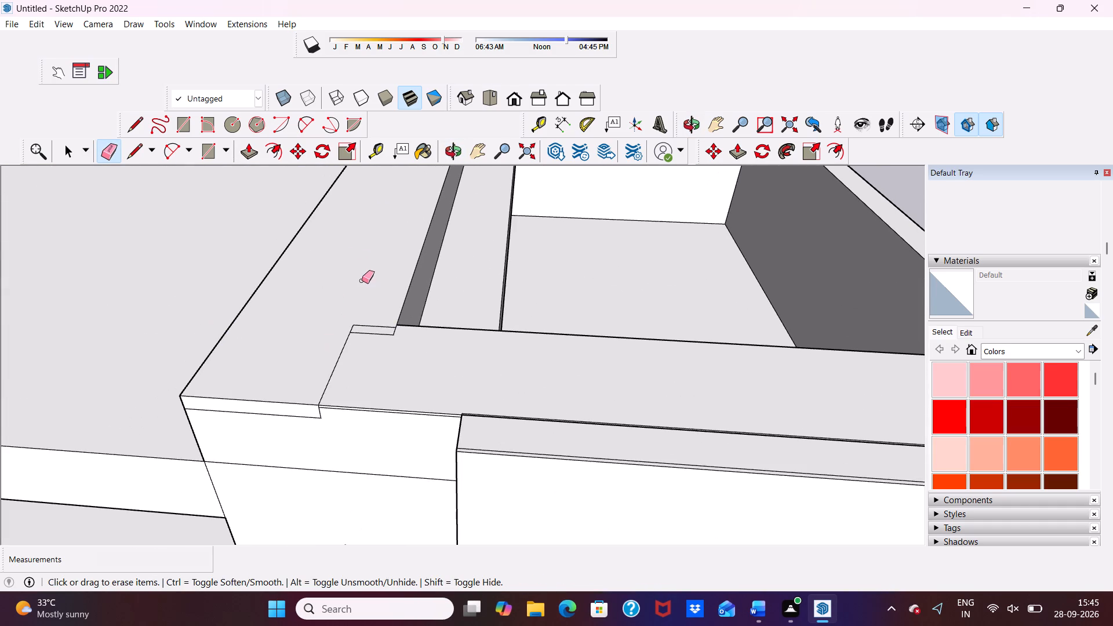
drag(362, 286, 359, 336)
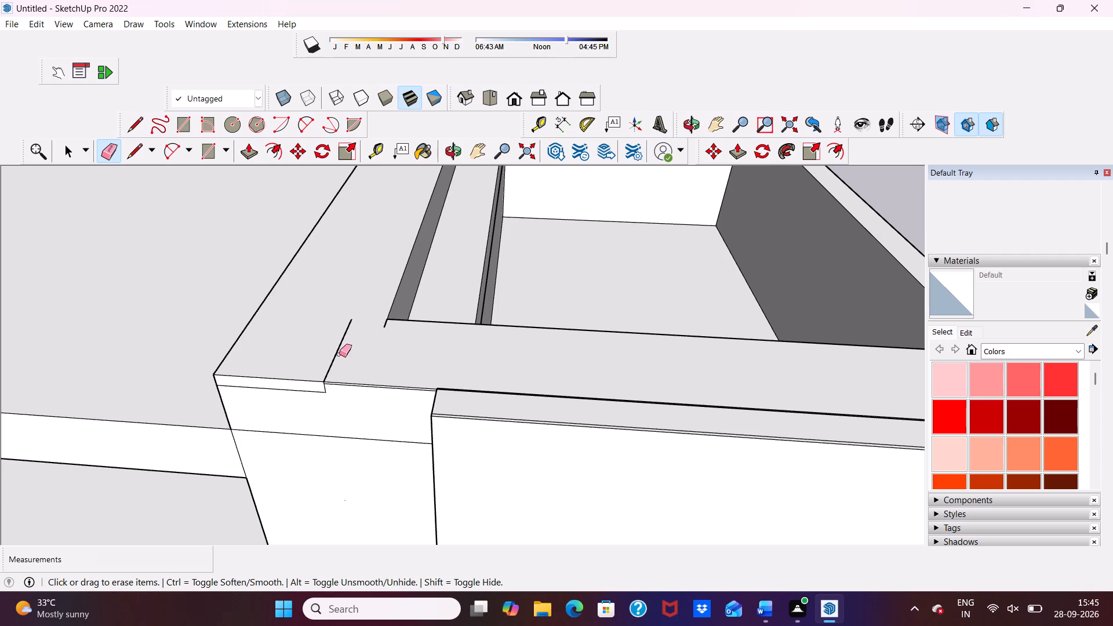
click(339, 354)
scroll(243, 411, down, 1)
middle_drag(237, 426, 358, 278)
scroll(359, 344, up, 5)
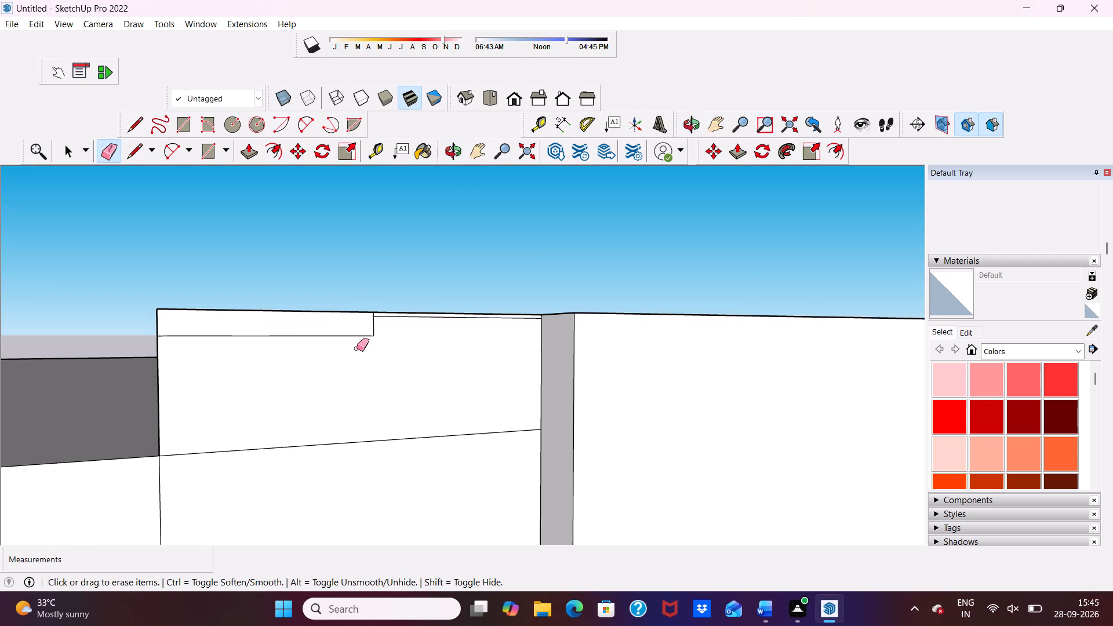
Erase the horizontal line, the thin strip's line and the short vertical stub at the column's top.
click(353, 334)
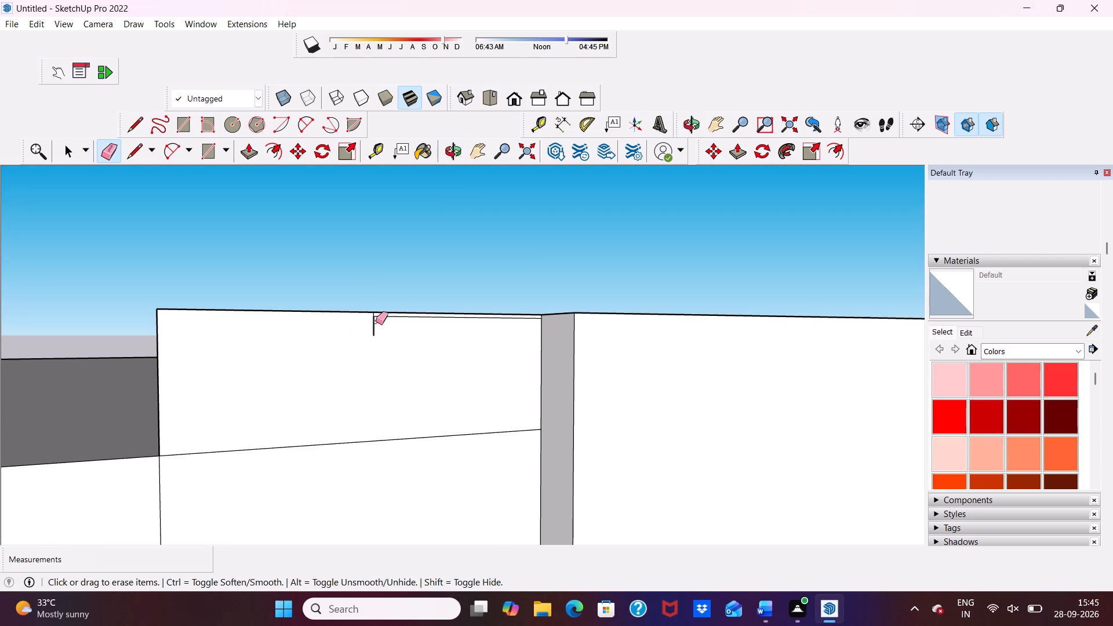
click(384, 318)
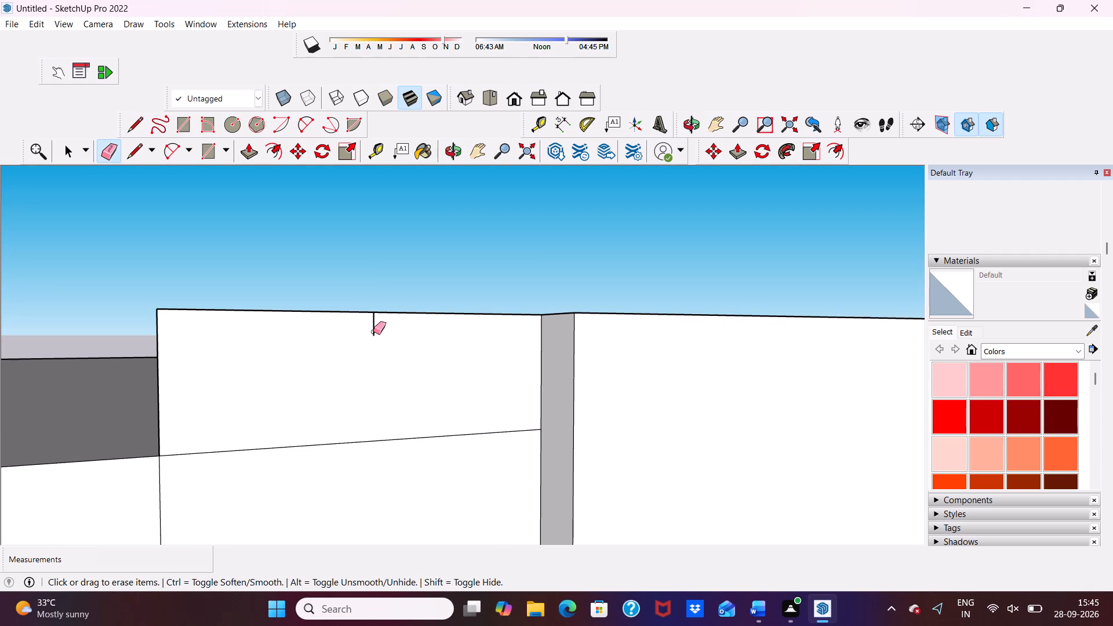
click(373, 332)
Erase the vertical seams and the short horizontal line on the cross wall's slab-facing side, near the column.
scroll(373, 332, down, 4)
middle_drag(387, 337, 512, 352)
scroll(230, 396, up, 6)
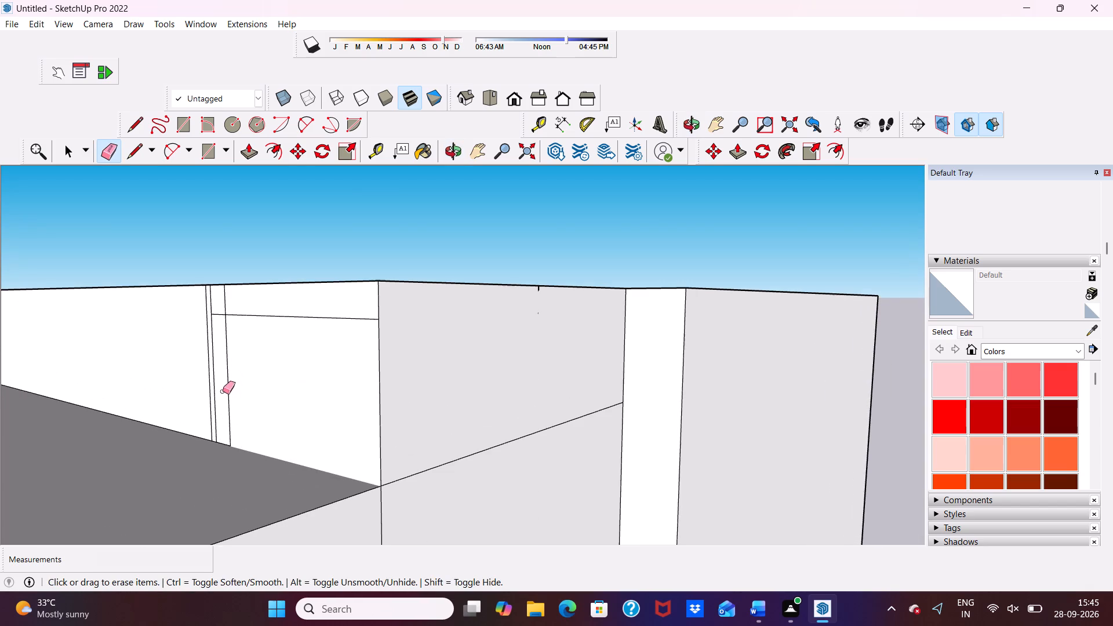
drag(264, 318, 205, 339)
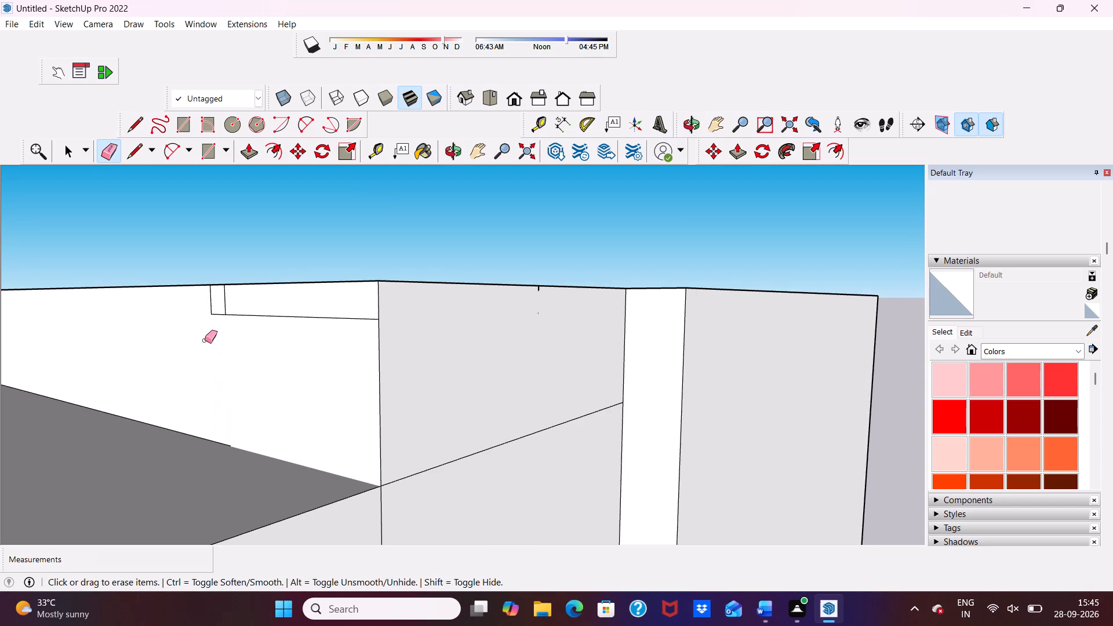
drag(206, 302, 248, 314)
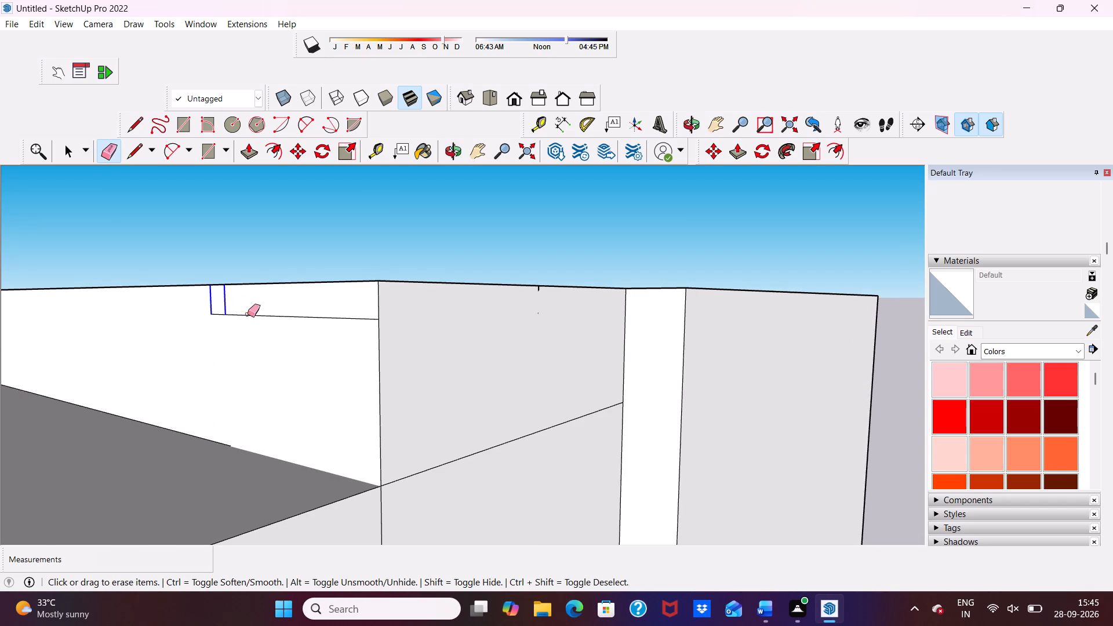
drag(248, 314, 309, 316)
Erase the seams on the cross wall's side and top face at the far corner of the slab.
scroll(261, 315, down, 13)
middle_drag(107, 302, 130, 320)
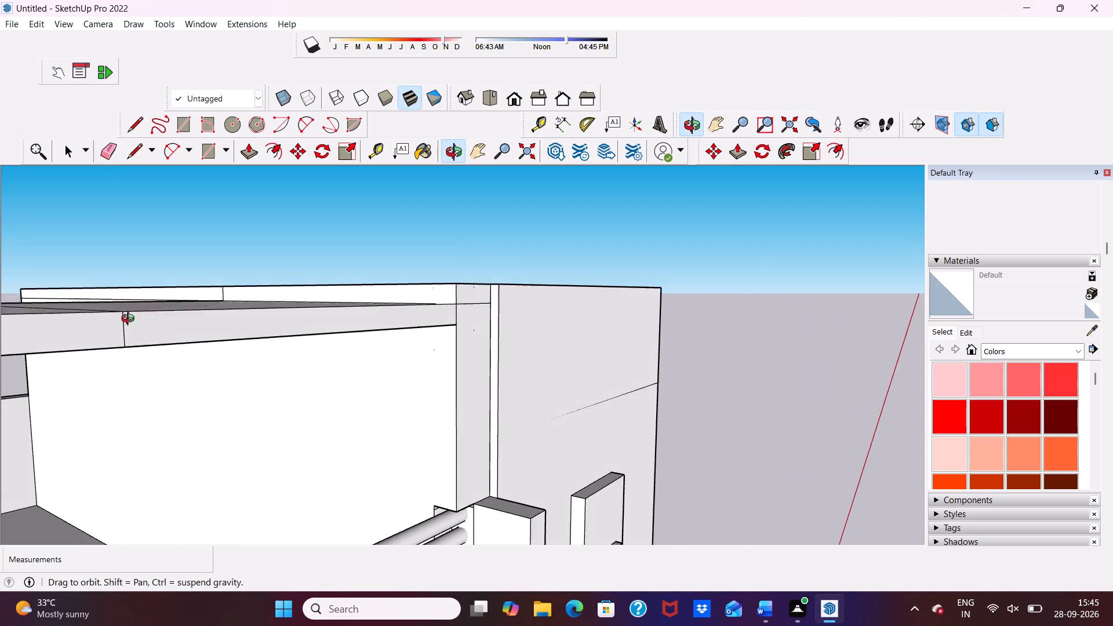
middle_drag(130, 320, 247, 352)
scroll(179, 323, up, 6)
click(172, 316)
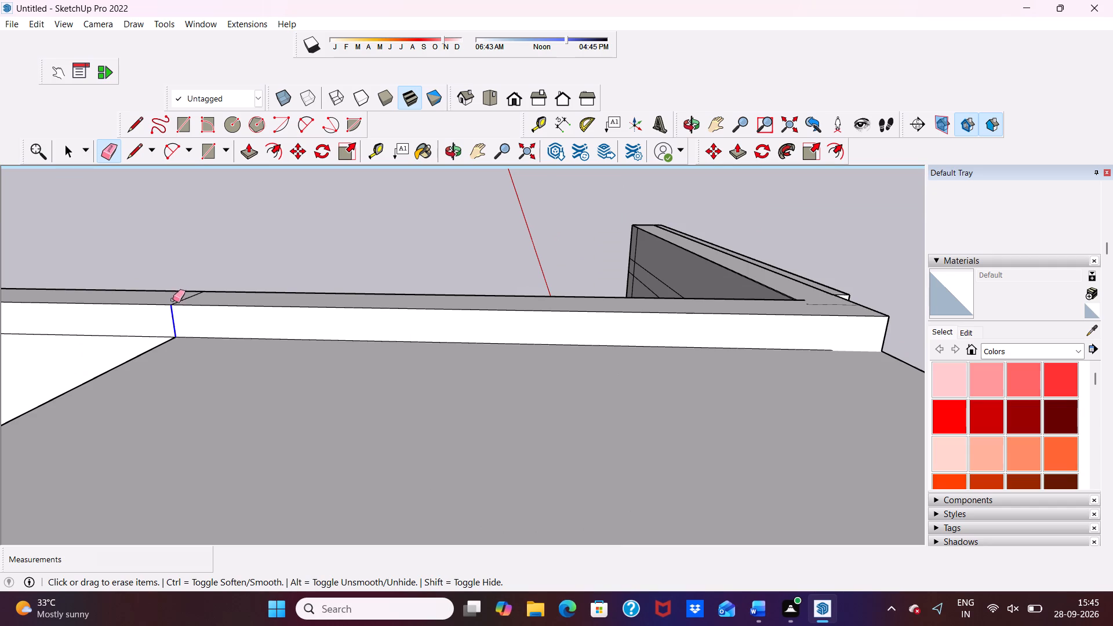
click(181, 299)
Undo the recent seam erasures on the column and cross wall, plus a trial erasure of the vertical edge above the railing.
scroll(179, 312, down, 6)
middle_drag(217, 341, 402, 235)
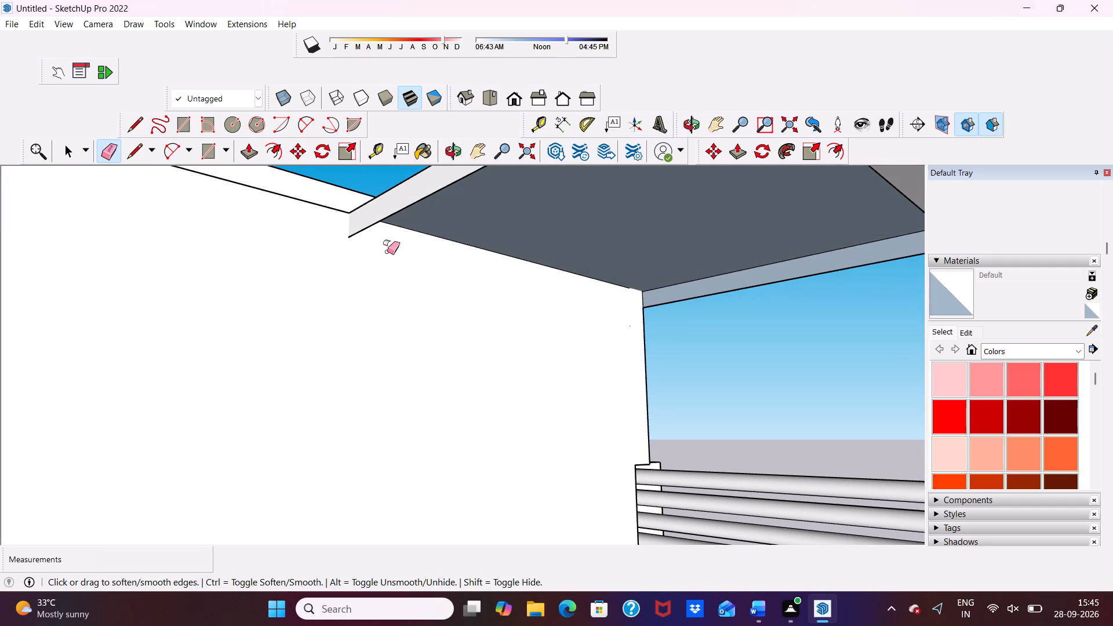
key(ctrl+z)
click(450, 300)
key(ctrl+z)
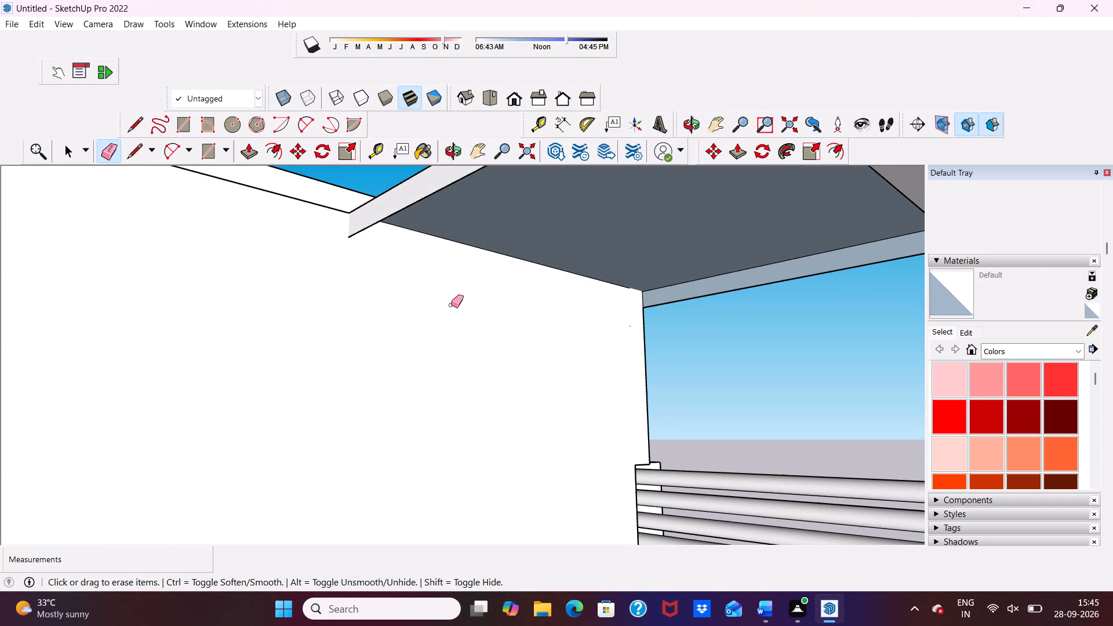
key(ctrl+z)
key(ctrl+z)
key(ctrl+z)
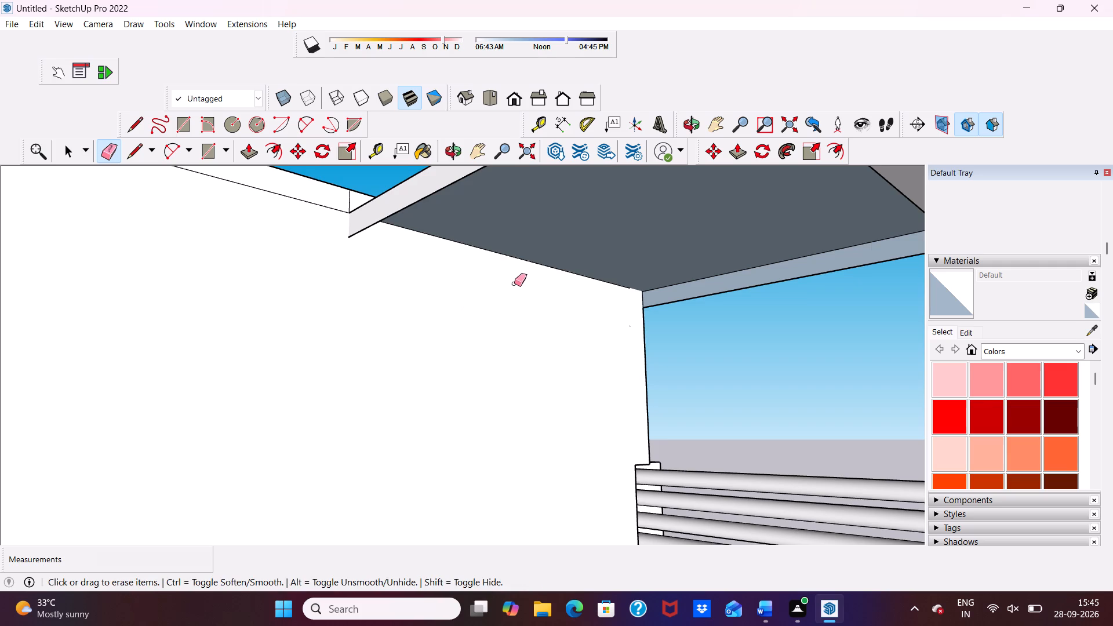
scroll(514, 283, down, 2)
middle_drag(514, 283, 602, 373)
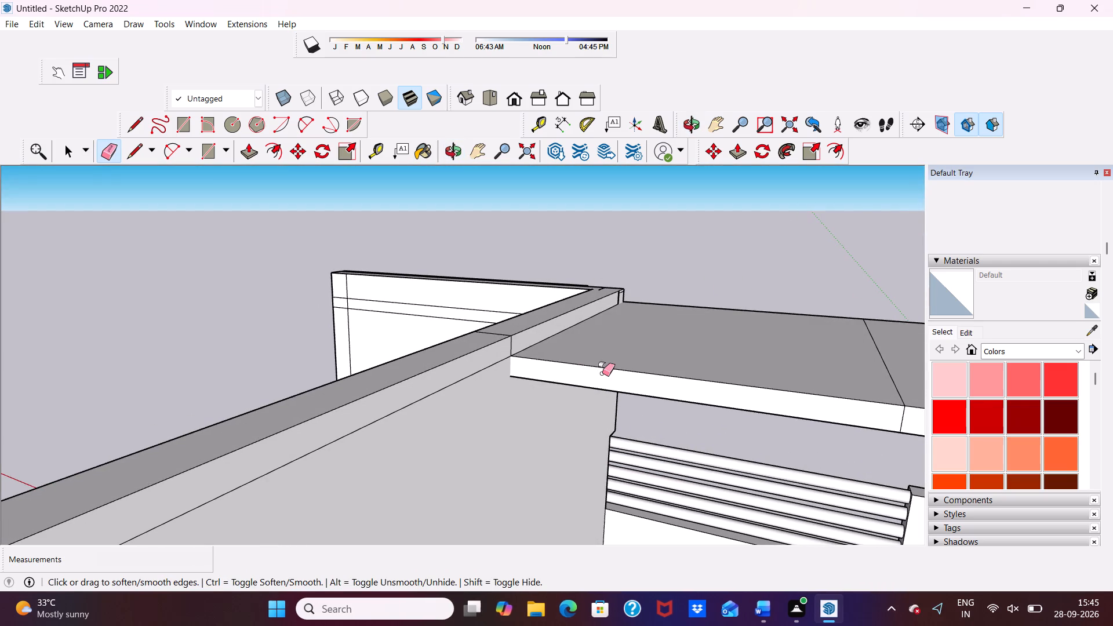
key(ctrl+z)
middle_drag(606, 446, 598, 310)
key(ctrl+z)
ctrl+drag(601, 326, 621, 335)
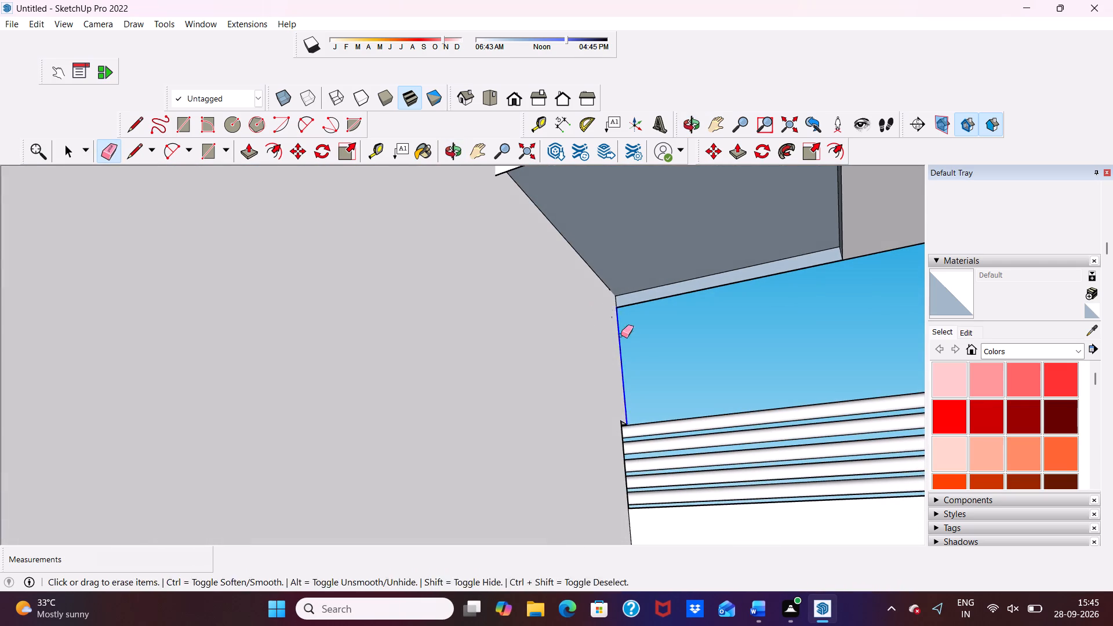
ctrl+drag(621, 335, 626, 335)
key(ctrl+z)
Push/Pull the underside of the slab section beside the column flush with the adjoining slab section's underside.
key(space)
click(634, 251)
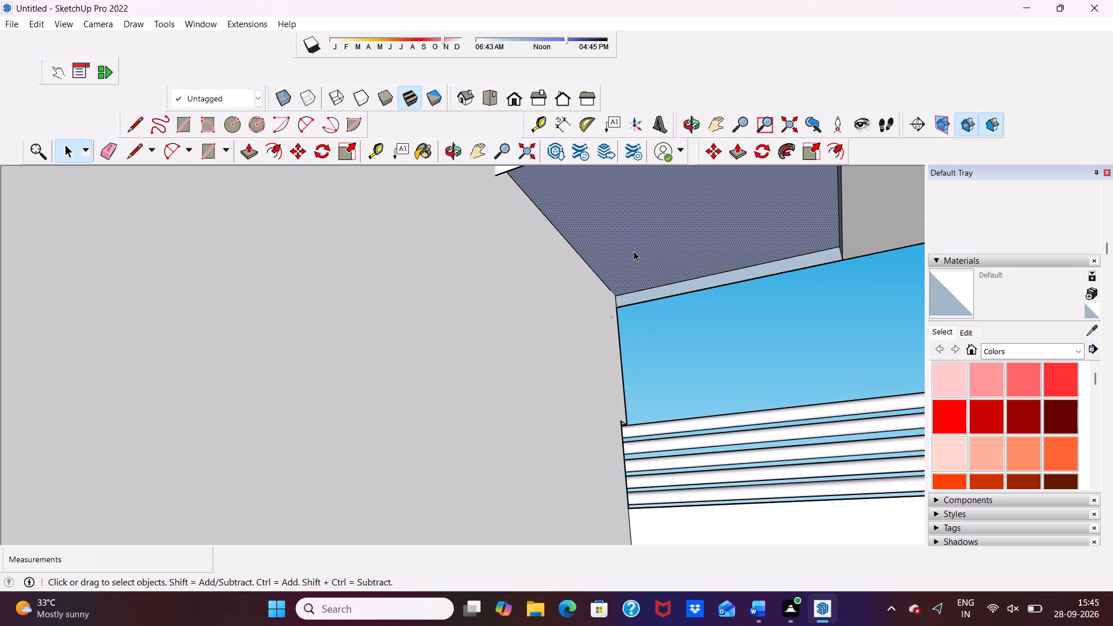
click(245, 146)
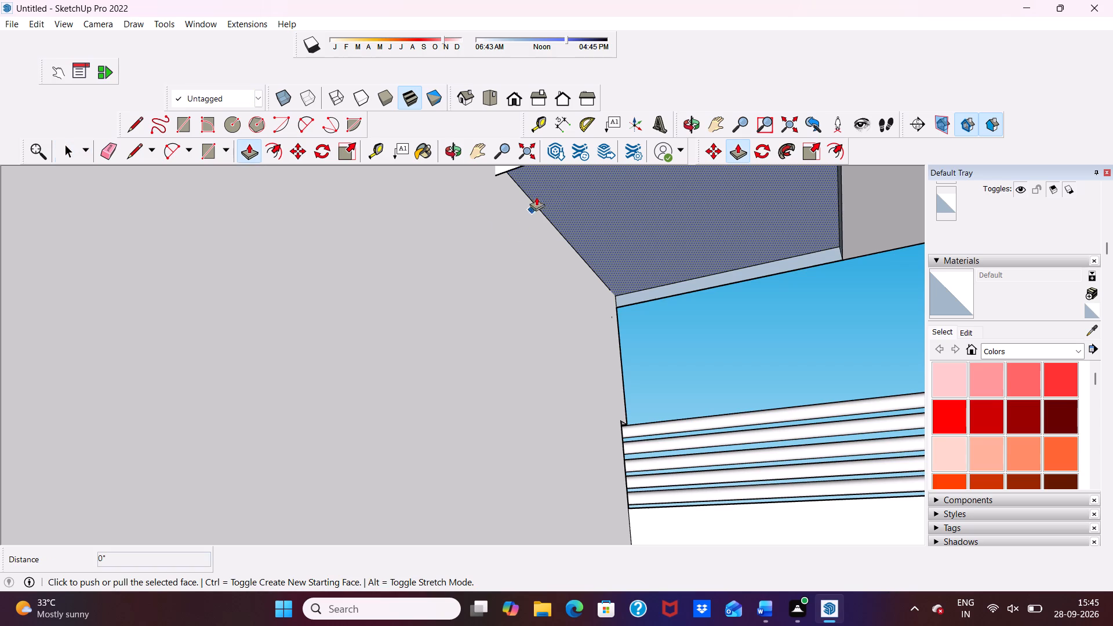
click(560, 180)
scroll(558, 204, down, 6)
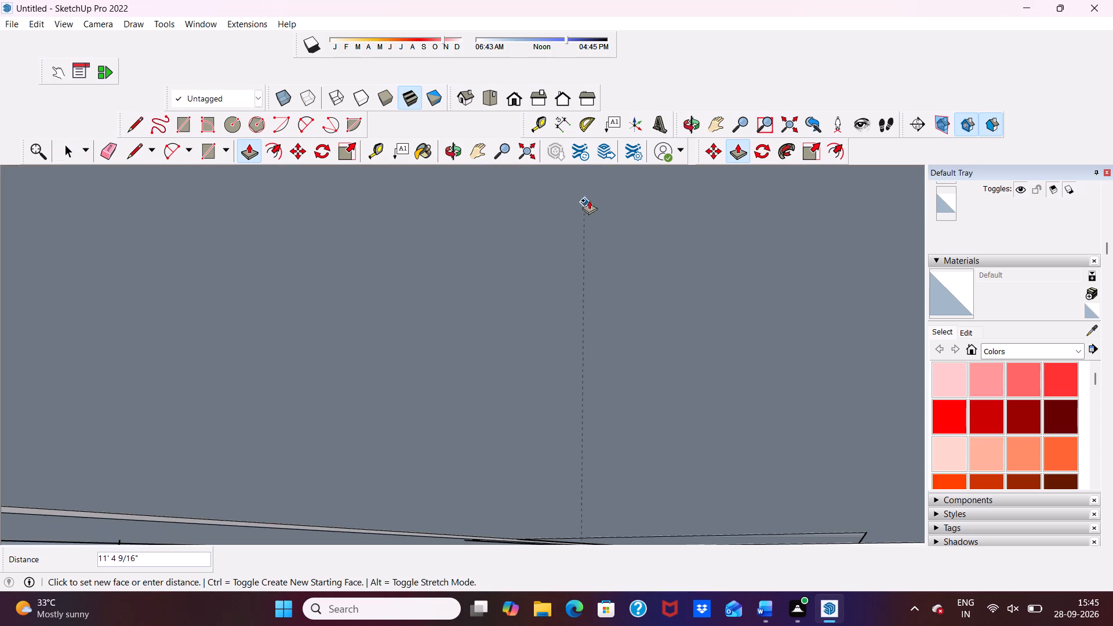
scroll(551, 220, down, 5)
click(503, 103)
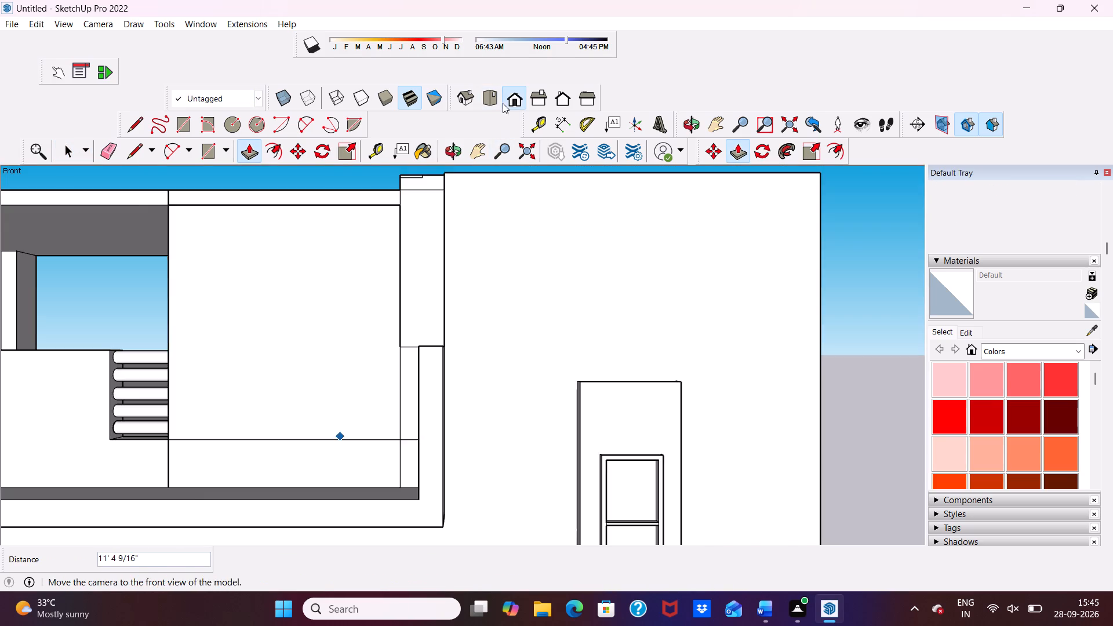
scroll(574, 239, down, 4)
scroll(473, 234, up, 4)
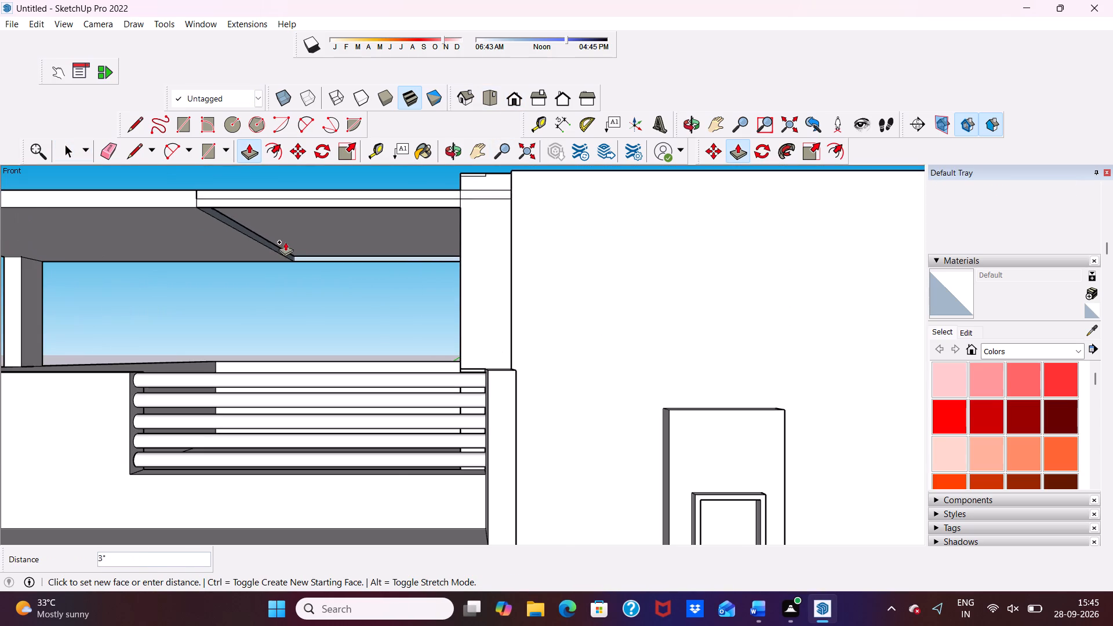
scroll(285, 242, up, 2)
click(178, 231)
scroll(177, 231, down, 5)
middle_drag(212, 225, 249, 172)
key(space)
key(space)
key(space)
key(space)
key(space)
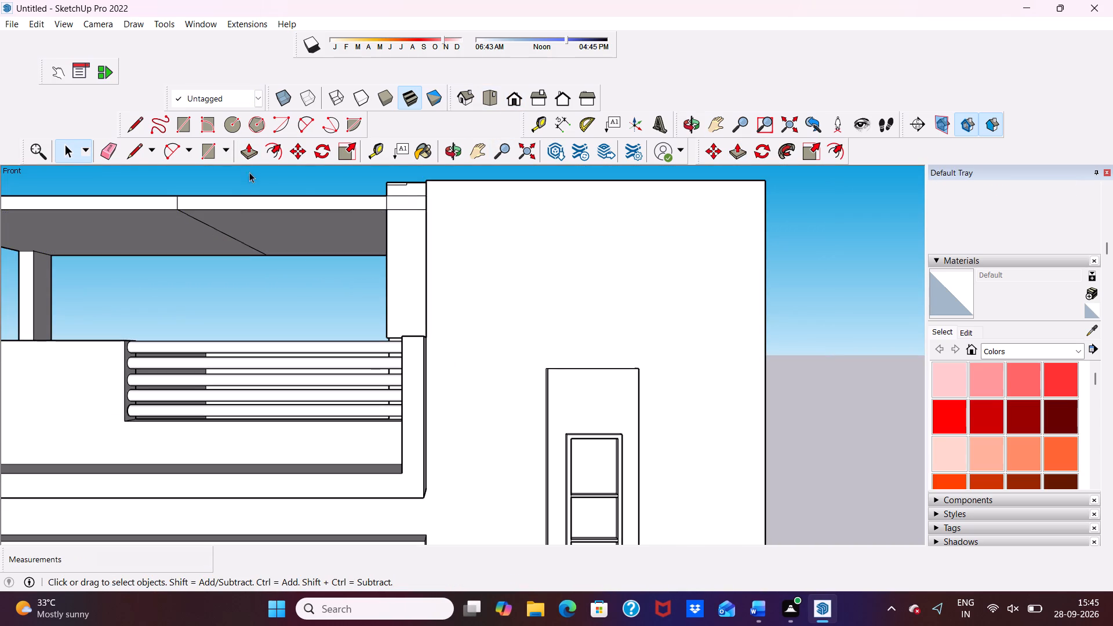
Erase the seam between the two slab sections on the slab's underside.
middle_drag(249, 172, 353, 206)
scroll(293, 192, up, 2)
scroll(270, 190, down, 3)
middle_drag(270, 203, 332, 359)
middle_click(332, 359)
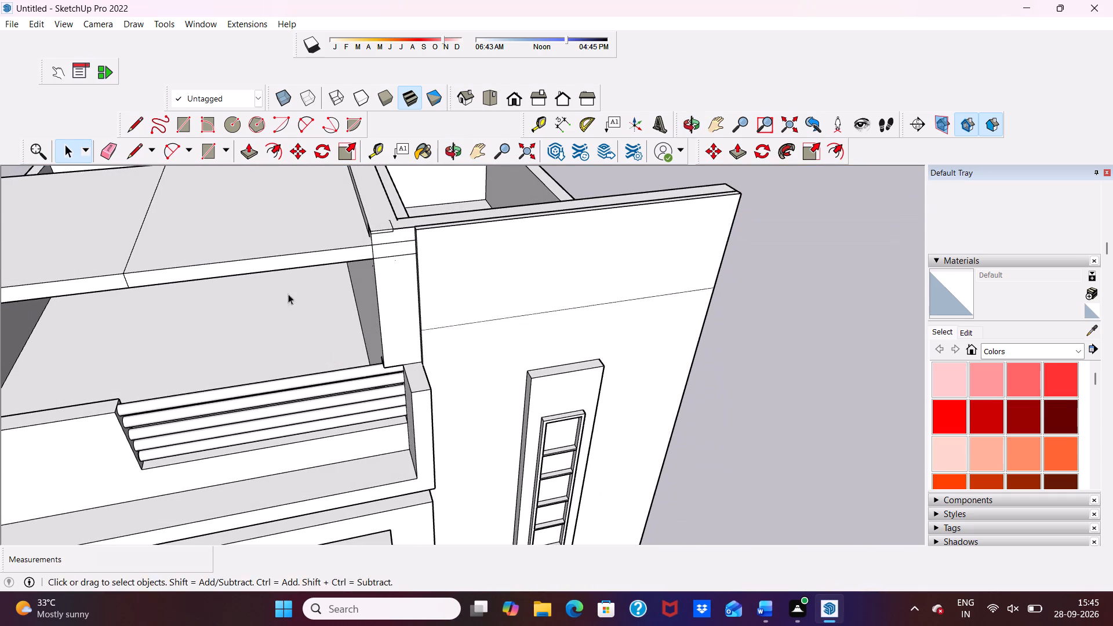
click(106, 150)
scroll(157, 279, down, 3)
middle_drag(162, 283, 151, 180)
scroll(141, 260, up, 2)
scroll(141, 261, down, 1)
scroll(141, 261, up, 2)
scroll(142, 260, down, 2)
middle_drag(143, 259, 175, 120)
scroll(184, 219, up, 5)
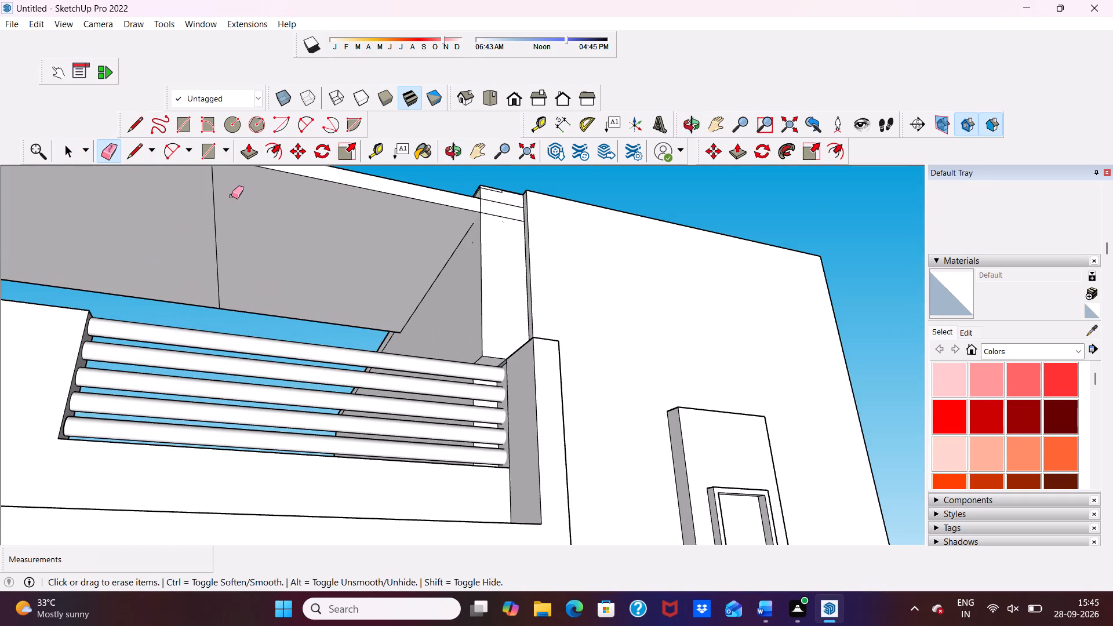
click(218, 203)
Erase the seam between the two slab sections on the slab's top face.
scroll(217, 206, down, 3)
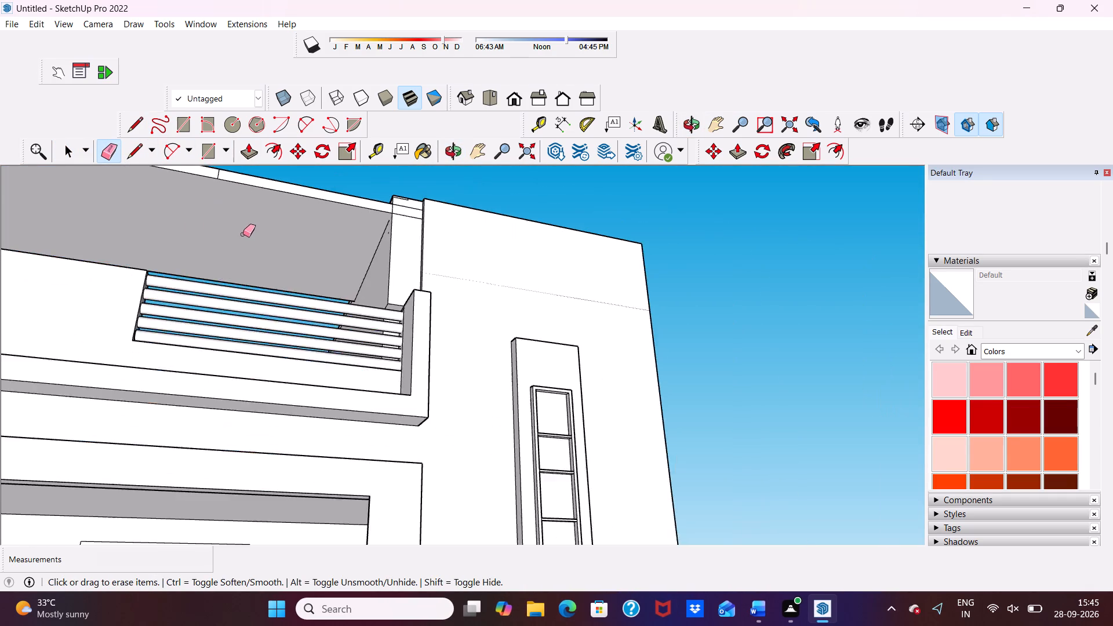
scroll(243, 234, down, 5)
middle_drag(244, 234, 335, 453)
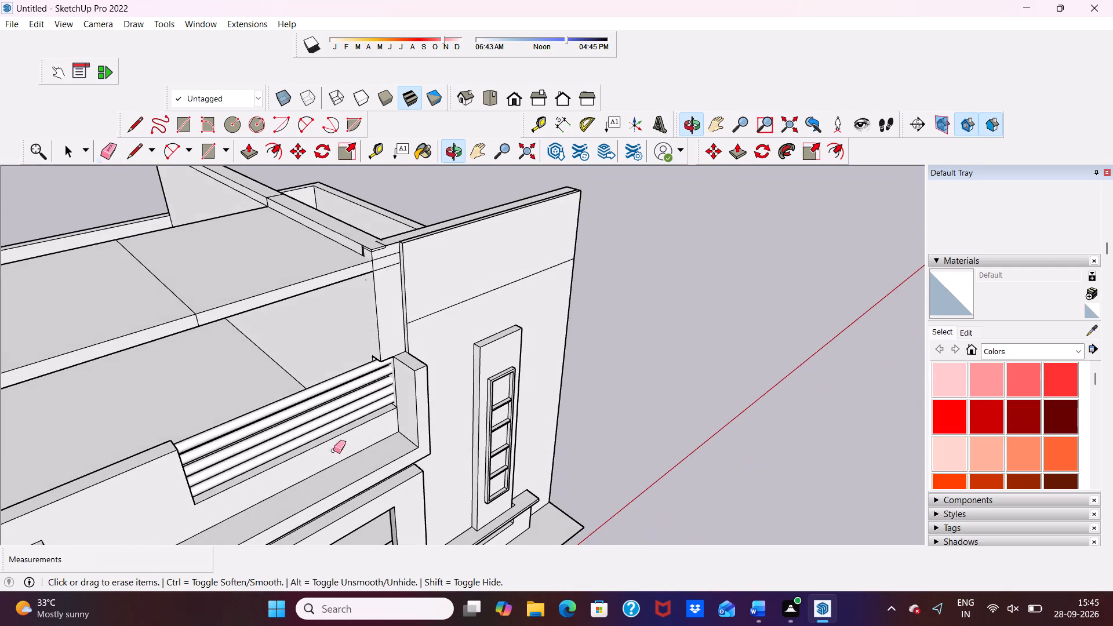
scroll(149, 229, up, 5)
click(141, 349)
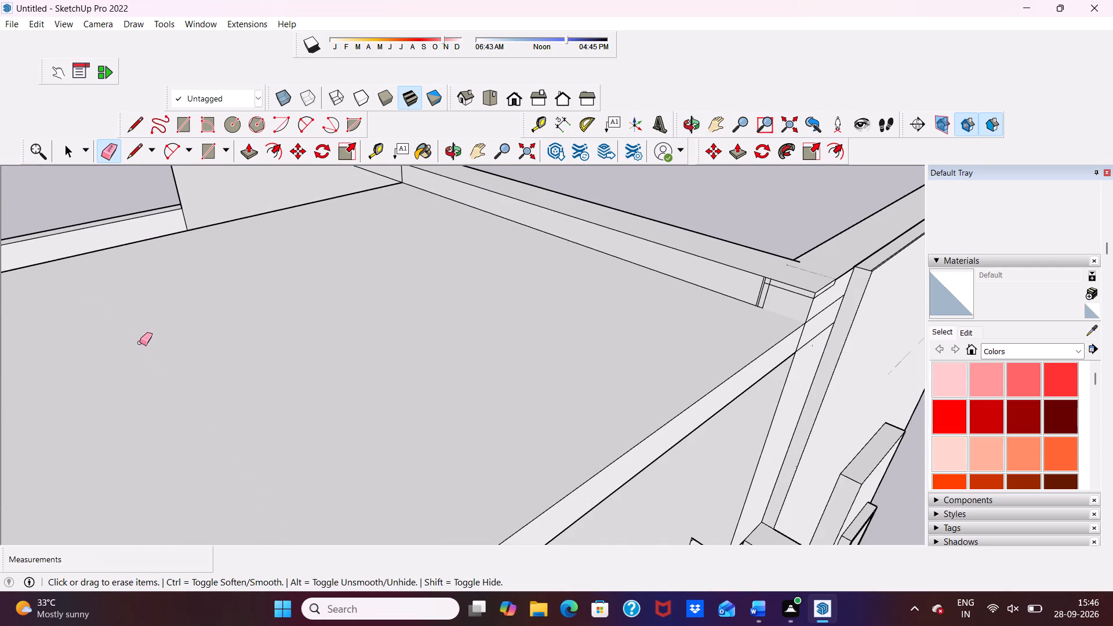
Erase the column's horizontal line at the slab's underside level and the vertical seam on the slab's front edge.
scroll(140, 343, down, 6)
middle_drag(266, 296, 189, 245)
scroll(520, 361, up, 4)
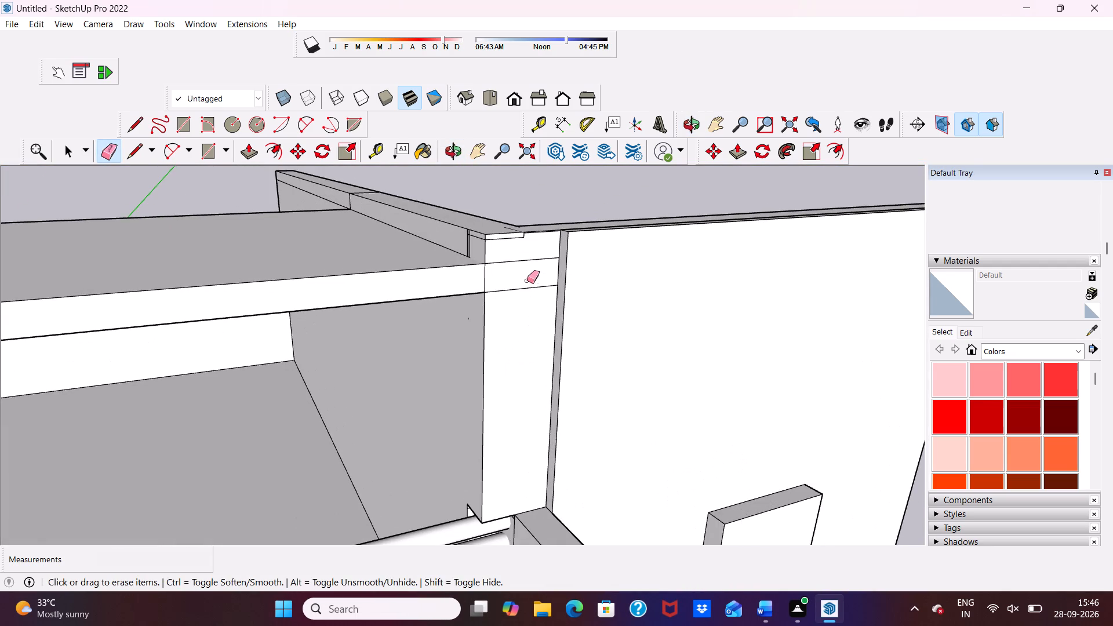
click(527, 281)
scroll(527, 281, down, 6)
scroll(231, 301, up, 5)
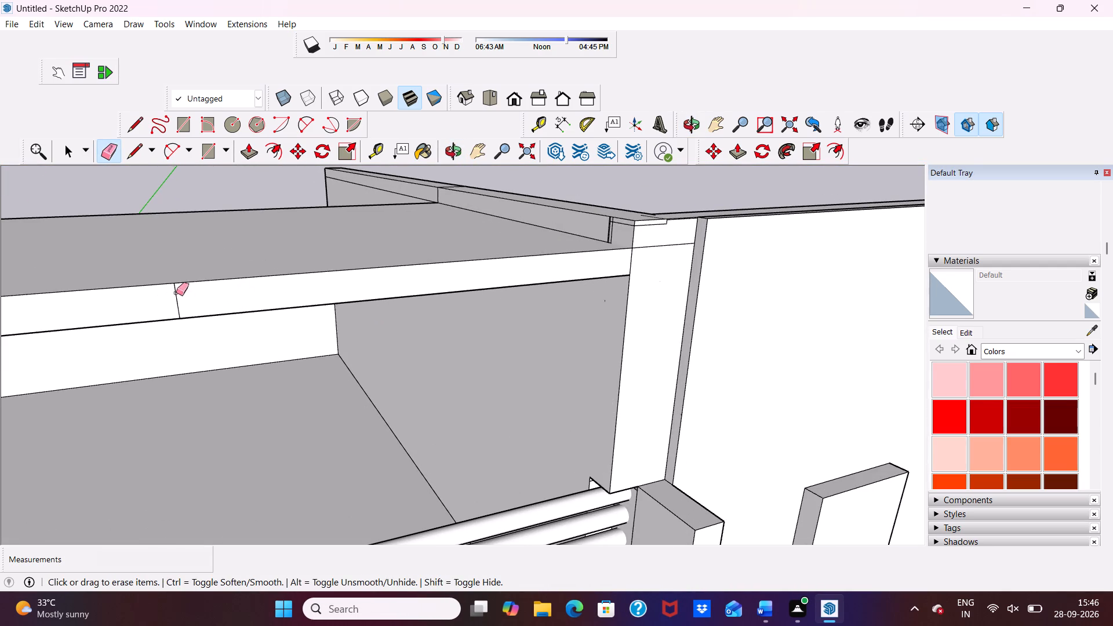
click(176, 297)
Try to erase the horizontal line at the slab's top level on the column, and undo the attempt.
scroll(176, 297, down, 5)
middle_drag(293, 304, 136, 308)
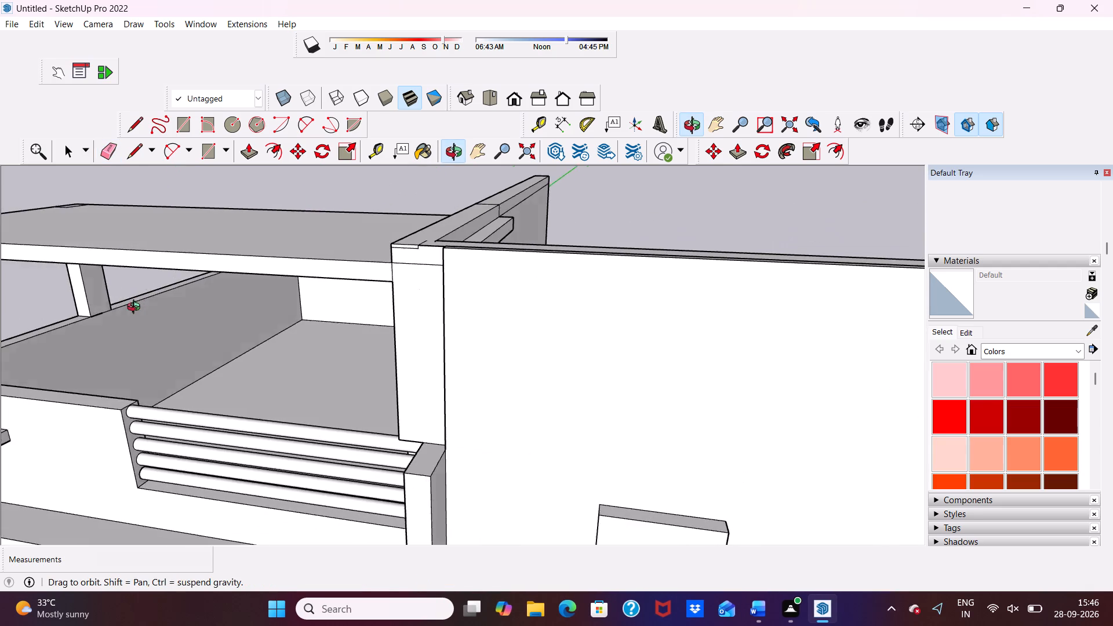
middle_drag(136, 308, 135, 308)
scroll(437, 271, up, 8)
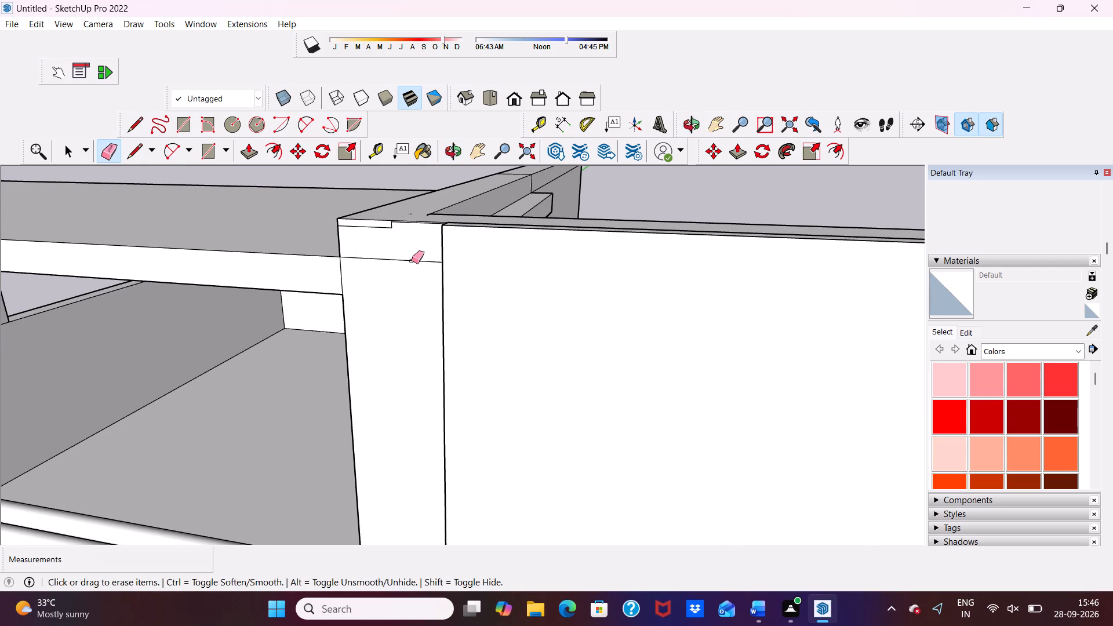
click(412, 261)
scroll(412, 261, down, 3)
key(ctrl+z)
Erase the thin strip's outline at the column's top, including its horizontal lines and the leftover vertical stub.
scroll(384, 302, down, 5)
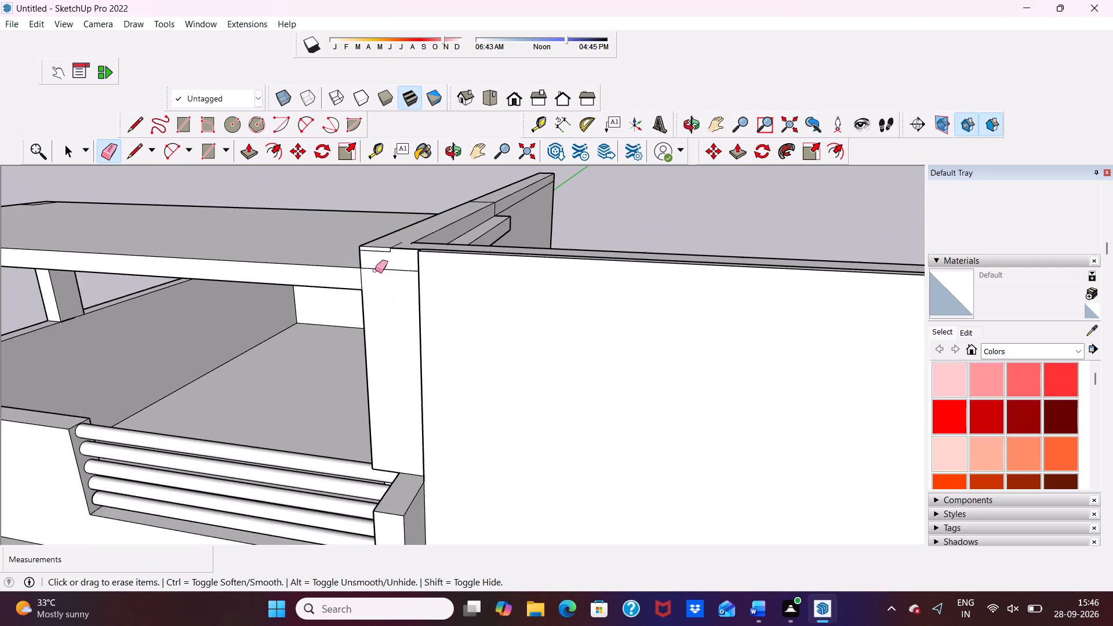
middle_drag(375, 270, 376, 350)
scroll(383, 271, up, 12)
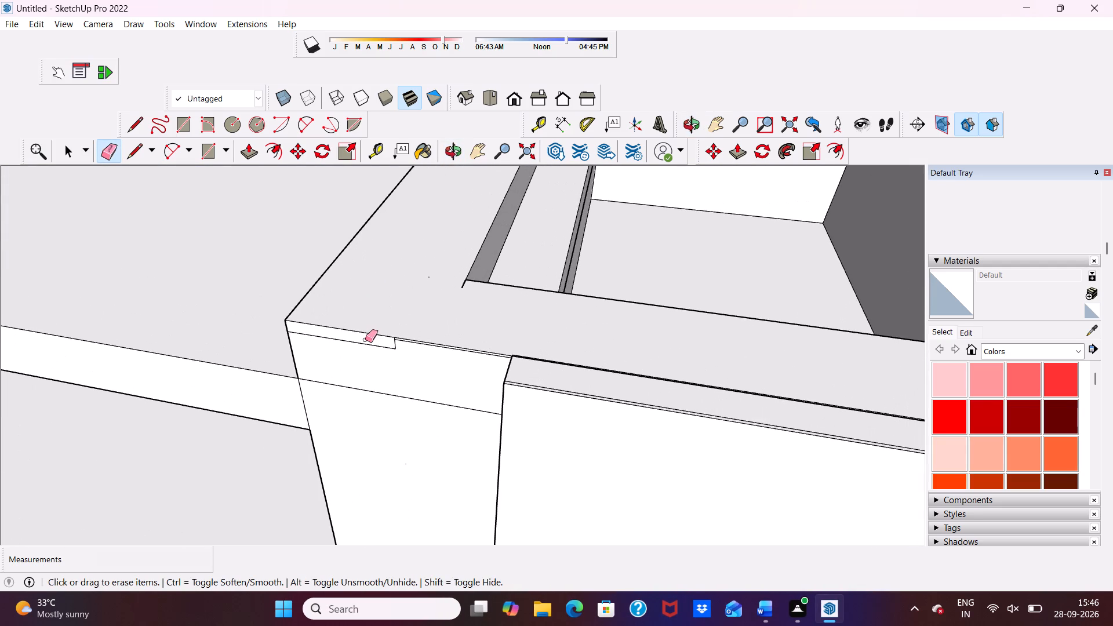
click(365, 344)
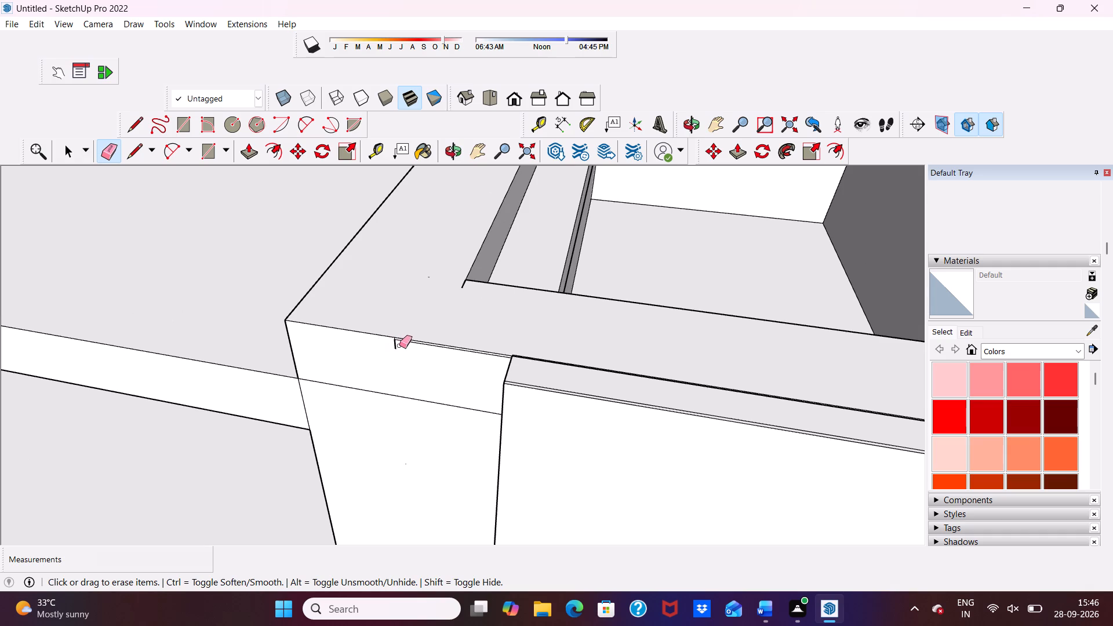
click(395, 343)
scroll(394, 349, down, 1)
middle_drag(397, 353, 481, 242)
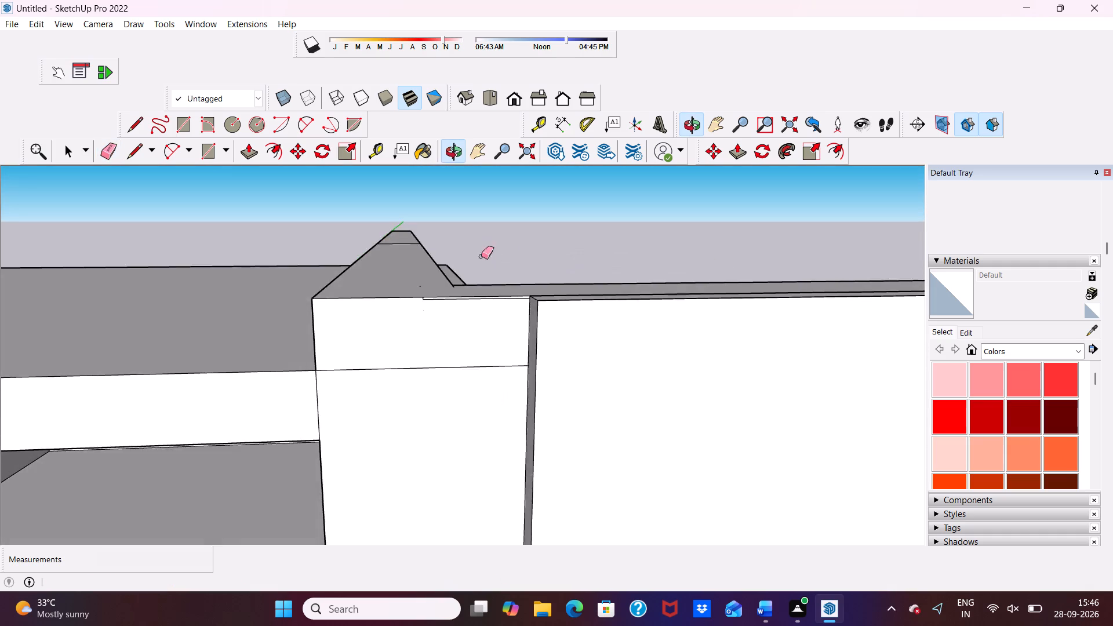
scroll(478, 287, up, 11)
click(414, 327)
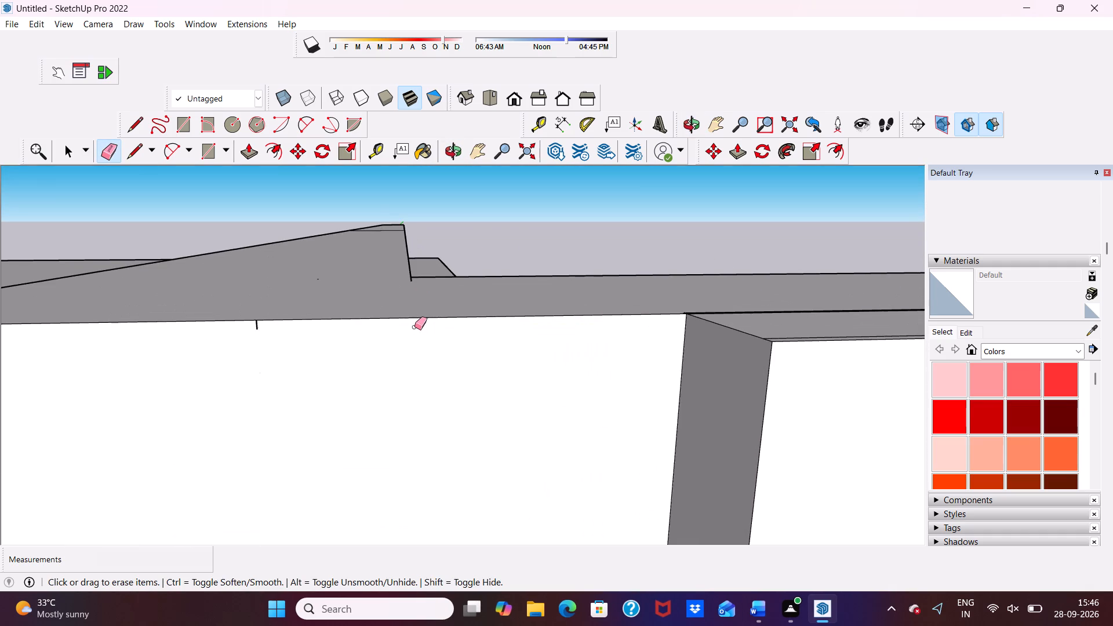
click(256, 324)
Erase the long seam line on the narrow groove's side face and the short seam line across the groove's end.
scroll(319, 313, down, 3)
middle_drag(365, 326, 385, 429)
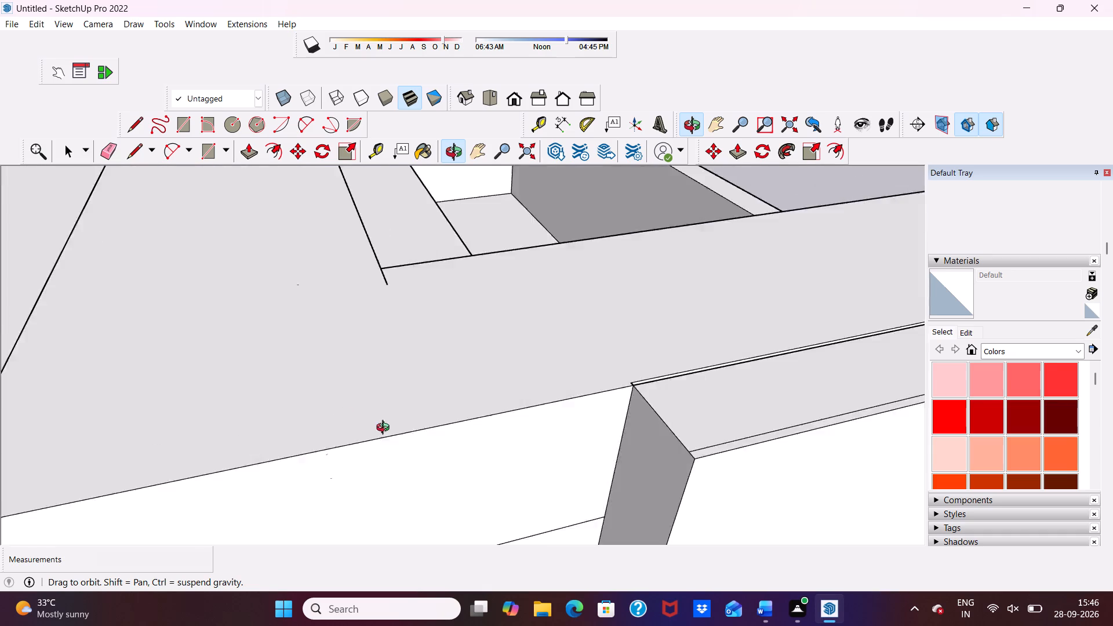
middle_drag(385, 429, 292, 406)
scroll(639, 426, up, 16)
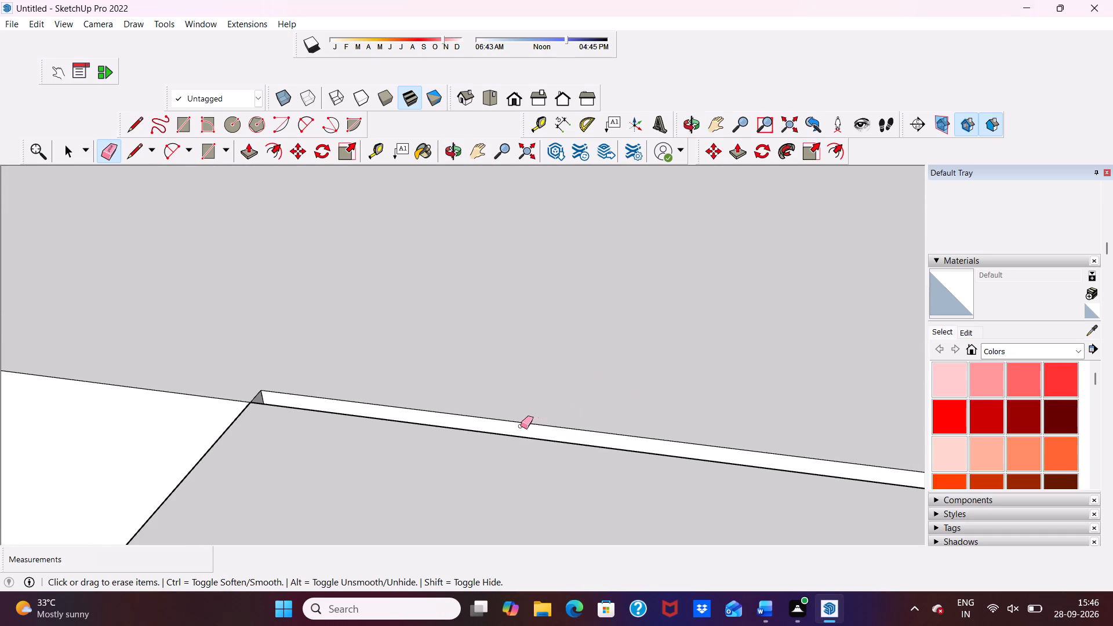
scroll(508, 424, down, 2)
middle_drag(508, 424, 232, 484)
scroll(388, 390, up, 5)
key(space)
middle_drag(409, 388, 515, 314)
scroll(501, 327, up, 5)
middle_drag(493, 335, 461, 359)
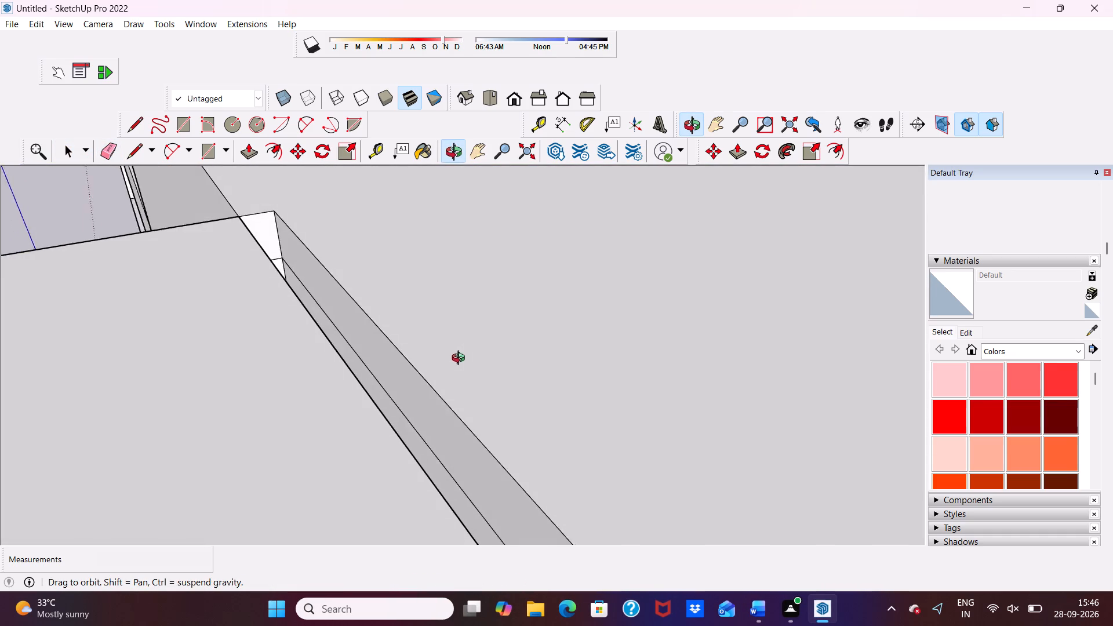
middle_drag(461, 359, 407, 316)
scroll(379, 338, up, 4)
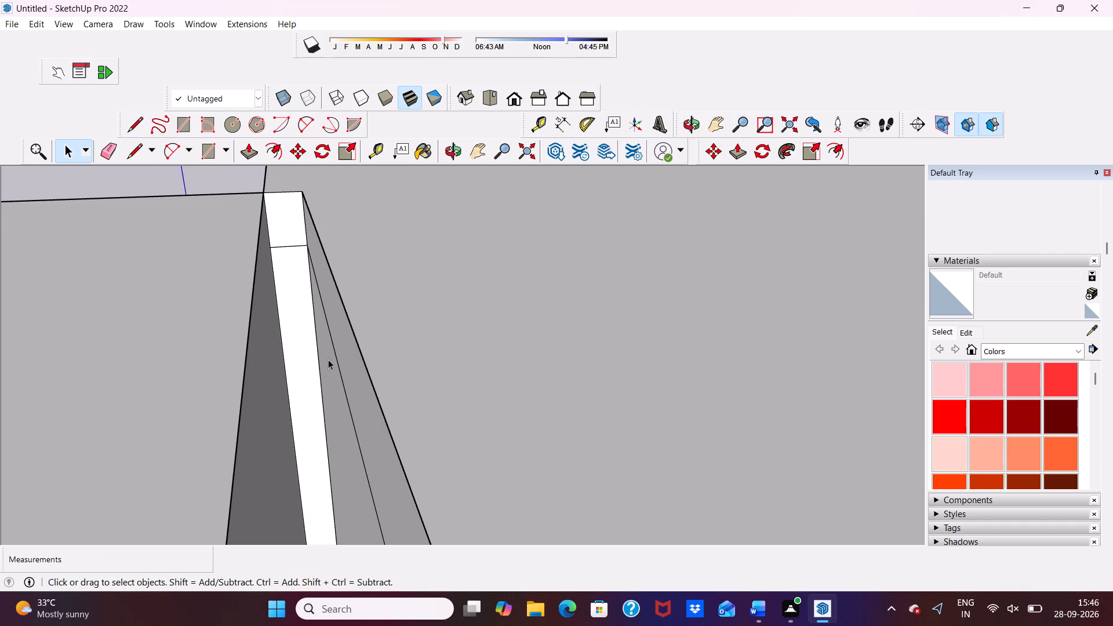
click(330, 358)
click(107, 147)
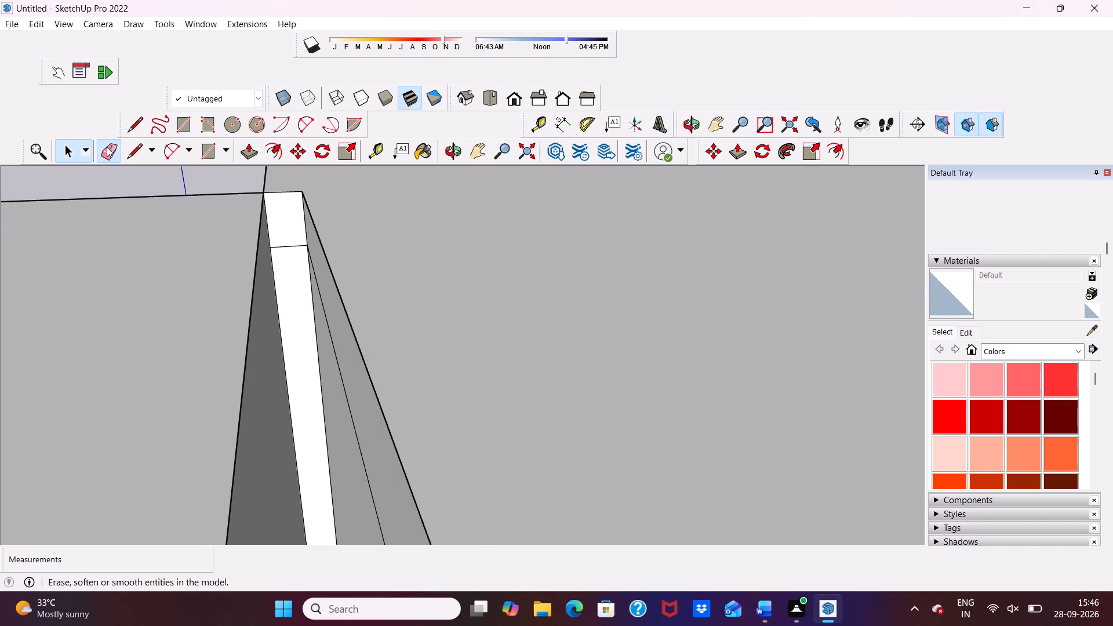
scroll(314, 381, up, 1)
click(343, 358)
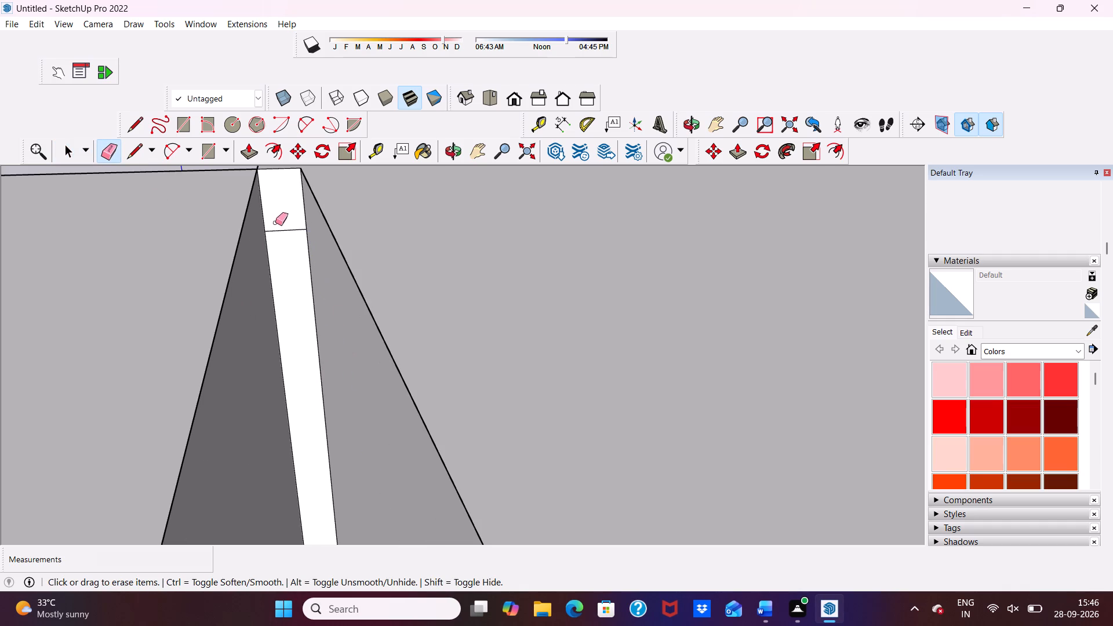
click(286, 230)
Push/Pull the long side face of the narrow groove by 3/16" to fill the gap along the wall top.
scroll(286, 233, down, 5)
middle_drag(417, 230, 506, 225)
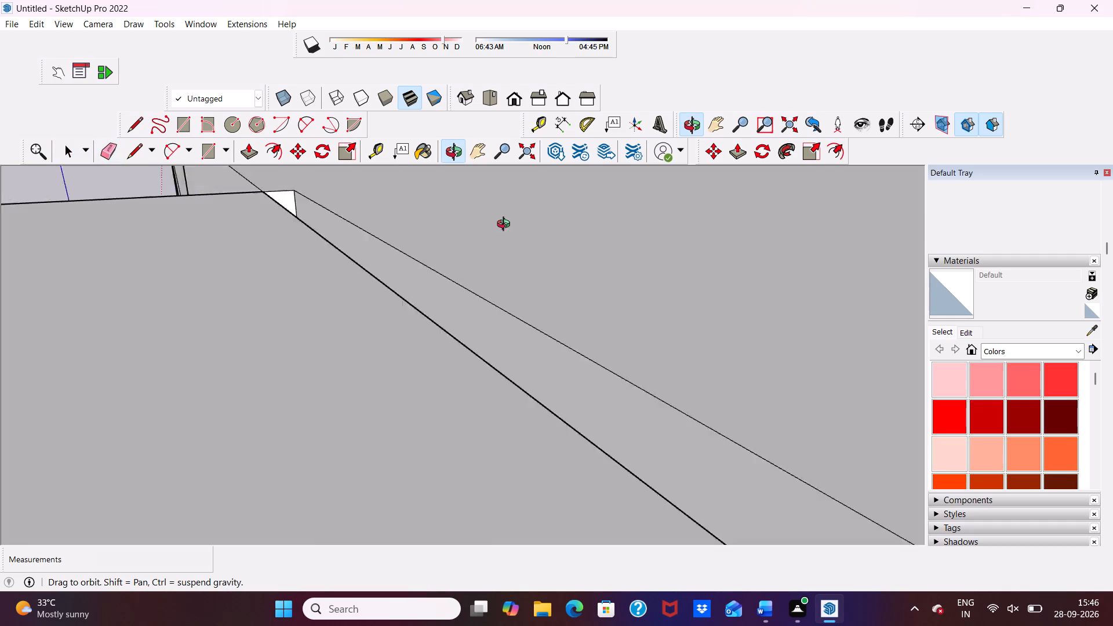
middle_drag(506, 225, 605, 298)
key(space)
click(541, 347)
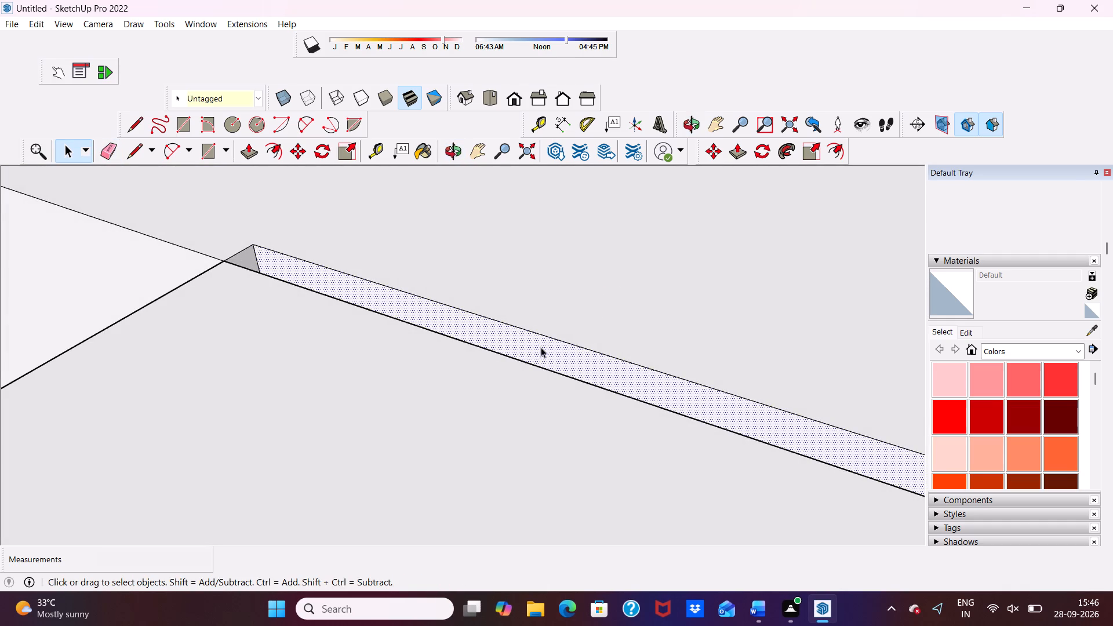
click(251, 150)
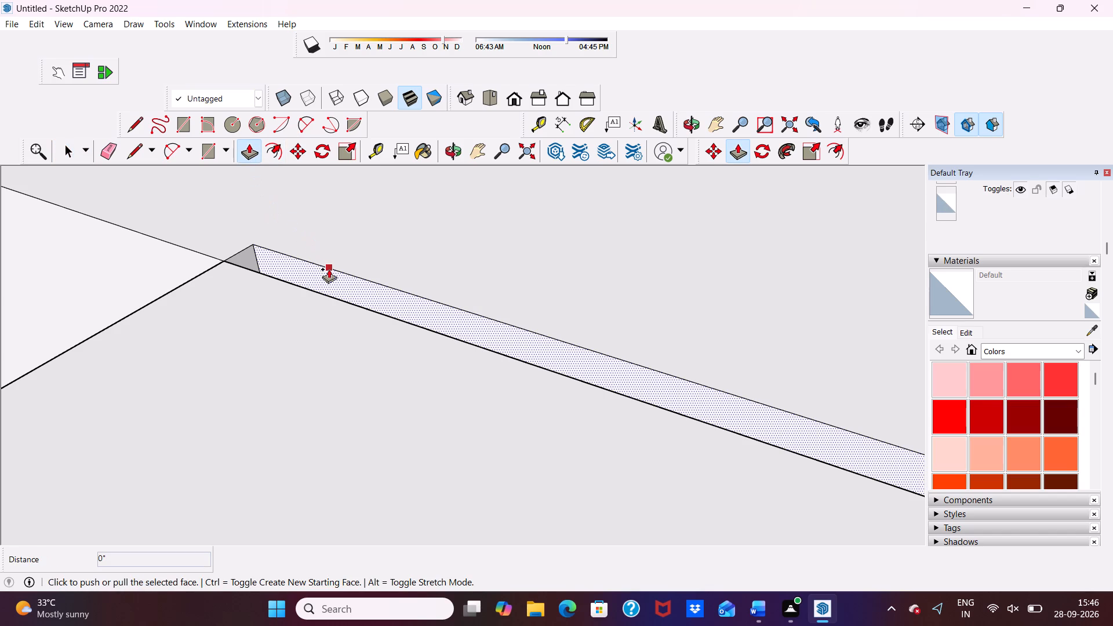
click(329, 269)
click(293, 291)
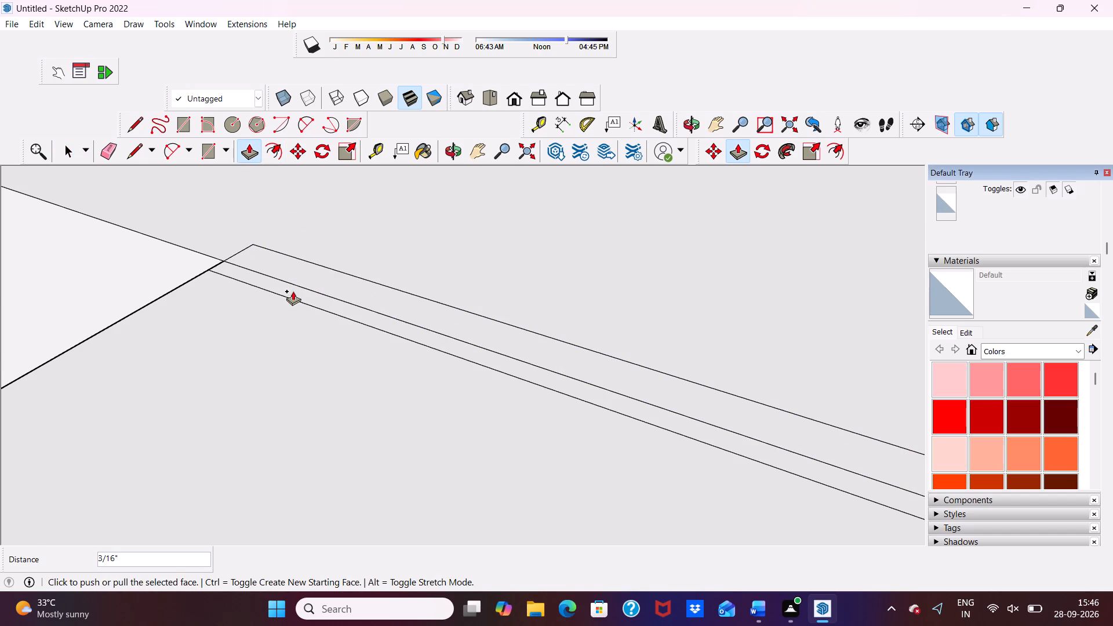
Erase the parallel leftover seam lines along the filled groove on the wall's top face.
scroll(267, 244, down, 6)
key(space)
middle_drag(387, 271, 633, 277)
scroll(520, 245, down, 4)
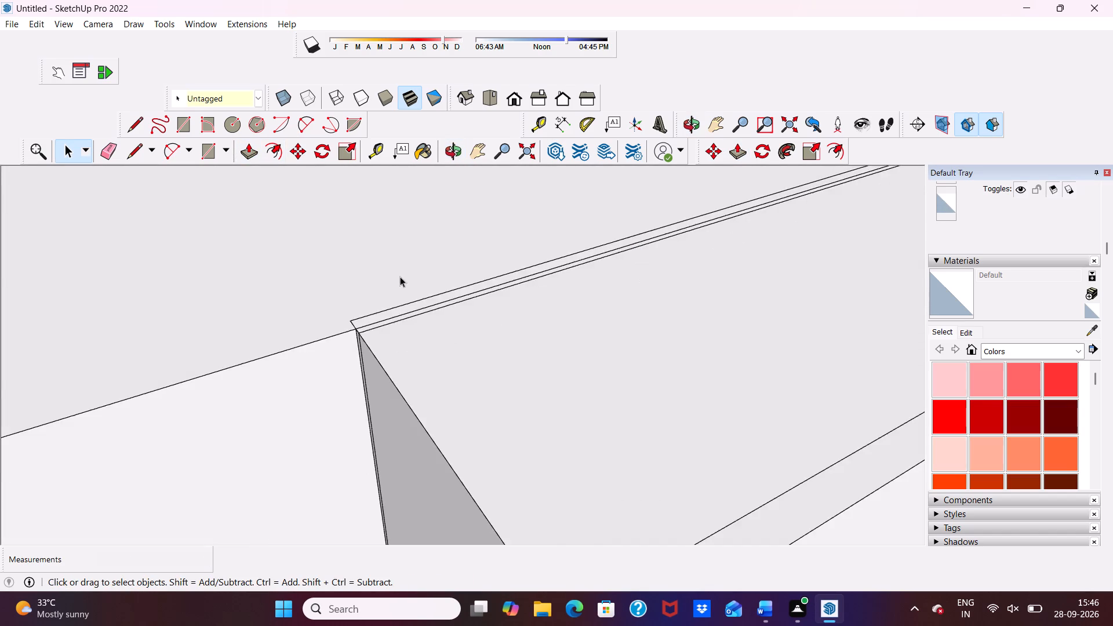
scroll(400, 276, down, 11)
scroll(418, 279, up, 2)
scroll(413, 286, down, 1)
scroll(688, 233, down, 12)
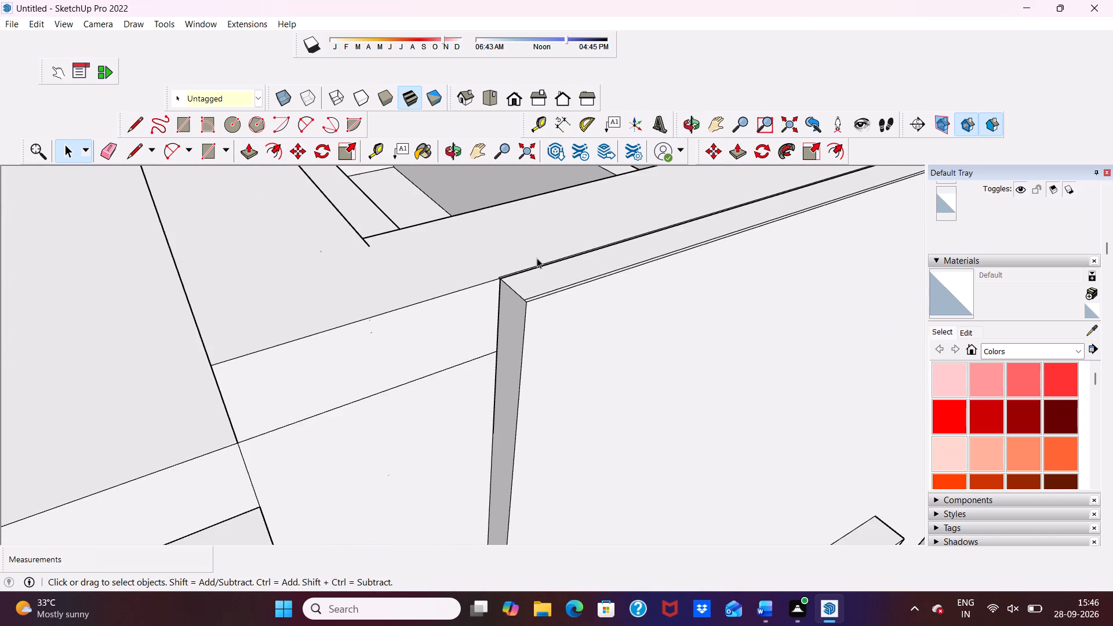
scroll(537, 258, down, 7)
middle_drag(578, 273, 271, 296)
scroll(527, 348, up, 6)
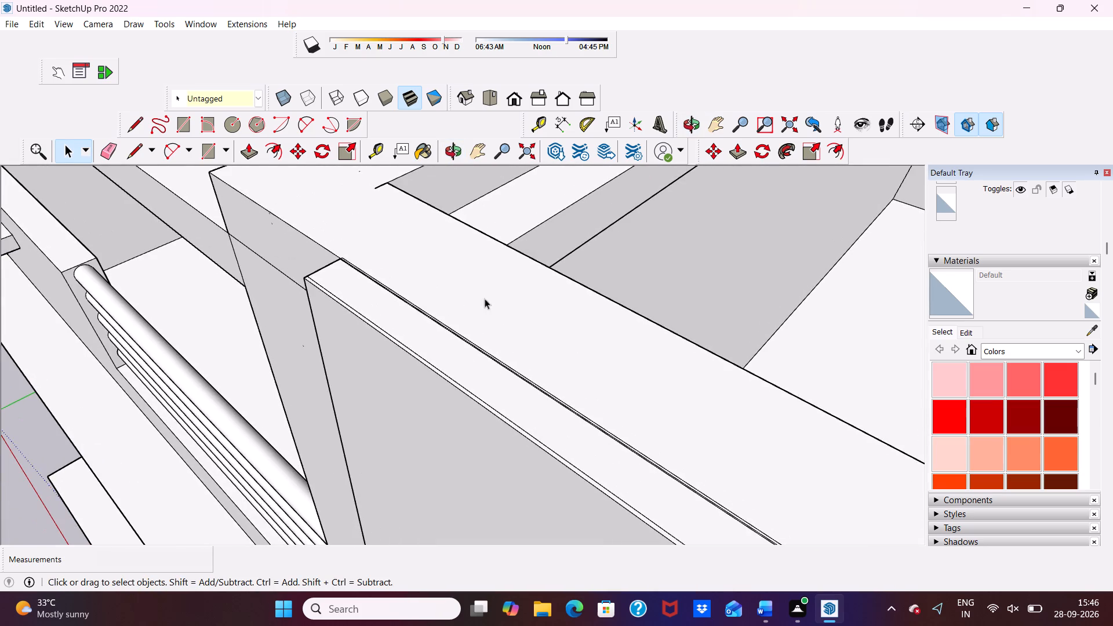
key(space)
scroll(412, 273, up, 4)
click(115, 151)
scroll(478, 308, up, 5)
scroll(392, 358, up, 9)
drag(419, 308, 412, 339)
scroll(400, 332, down, 2)
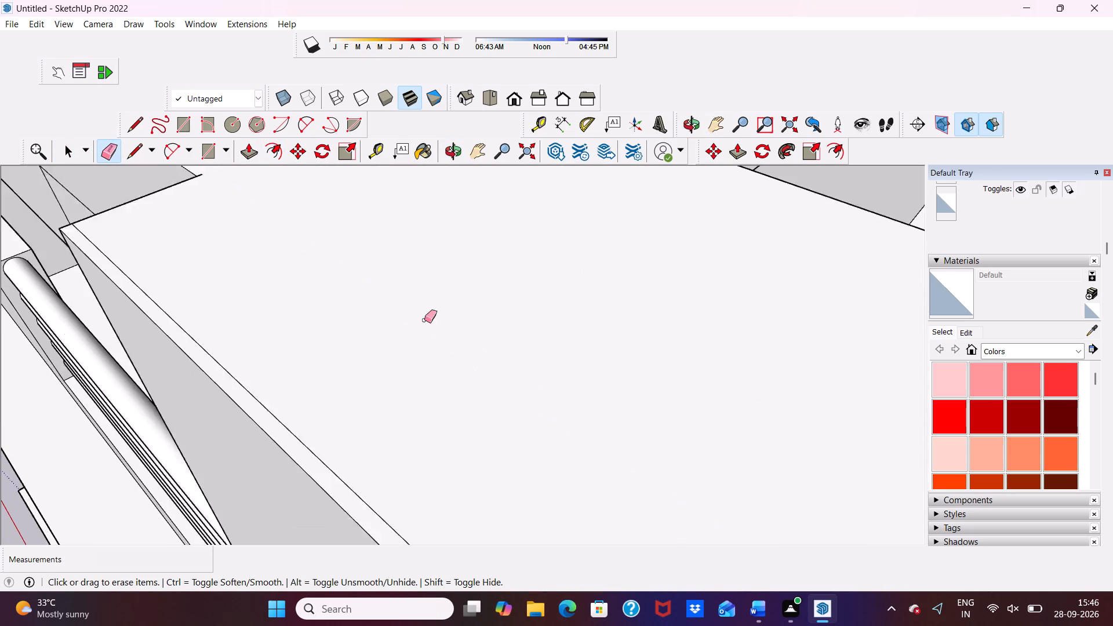
Examine the building from the front and from above for remaining seam lines around the tall front wall.
scroll(424, 320, down, 5)
scroll(498, 260, up, 1)
scroll(497, 263, down, 11)
middle_drag(390, 311, 310, 303)
scroll(302, 301, up, 5)
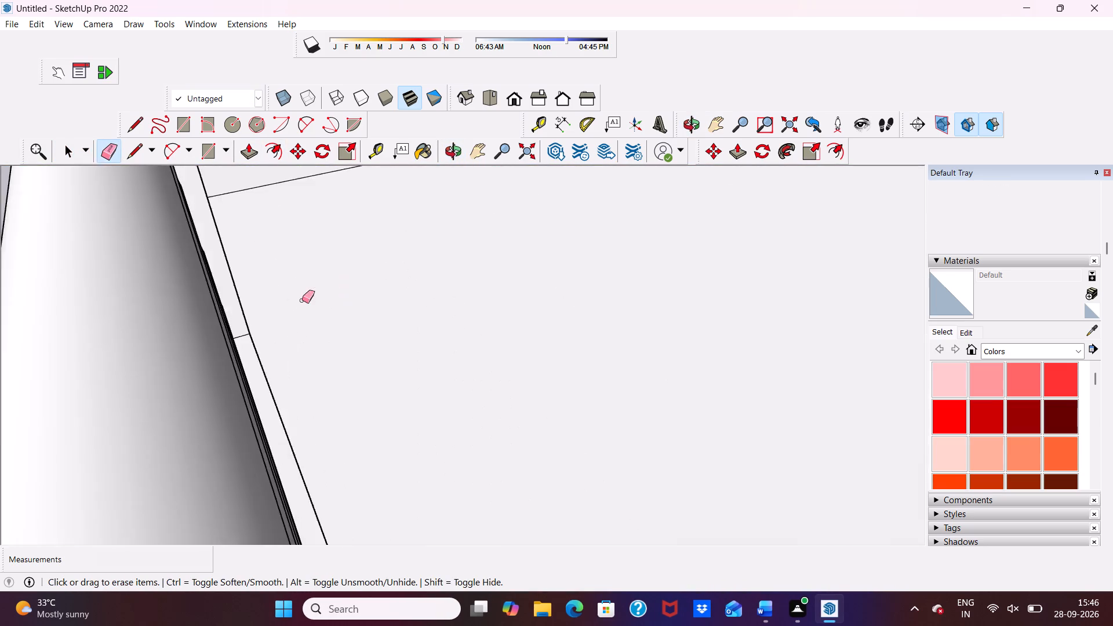
scroll(302, 300, up, 6)
scroll(342, 271, down, 20)
scroll(342, 271, down, 3)
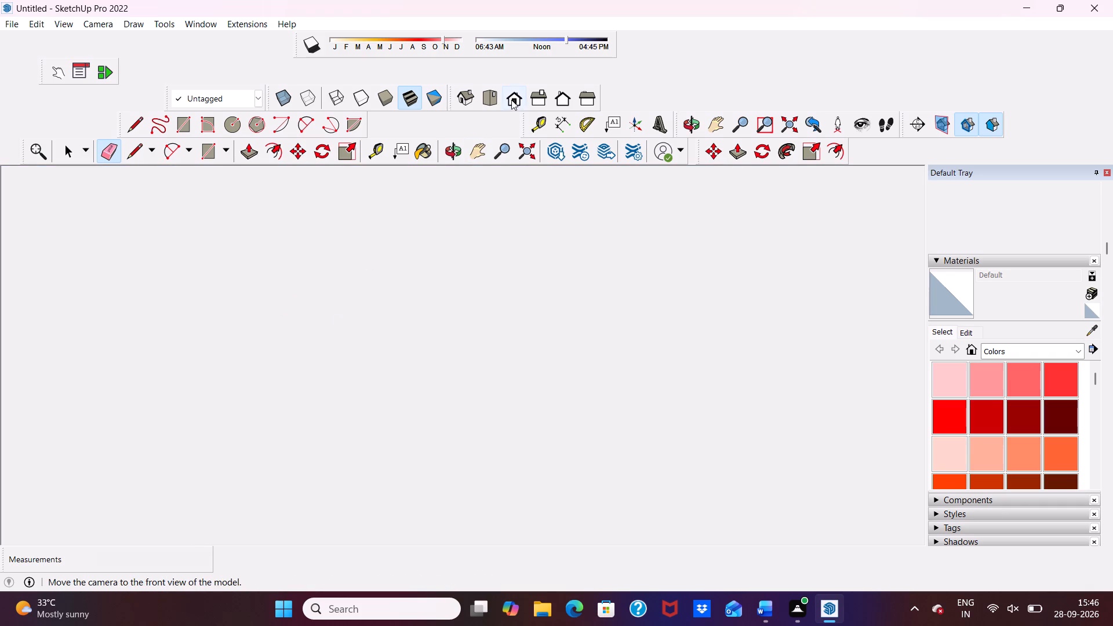
click(512, 97)
scroll(475, 241, down, 6)
middle_drag(492, 312, 271, 376)
scroll(271, 376, down, 2)
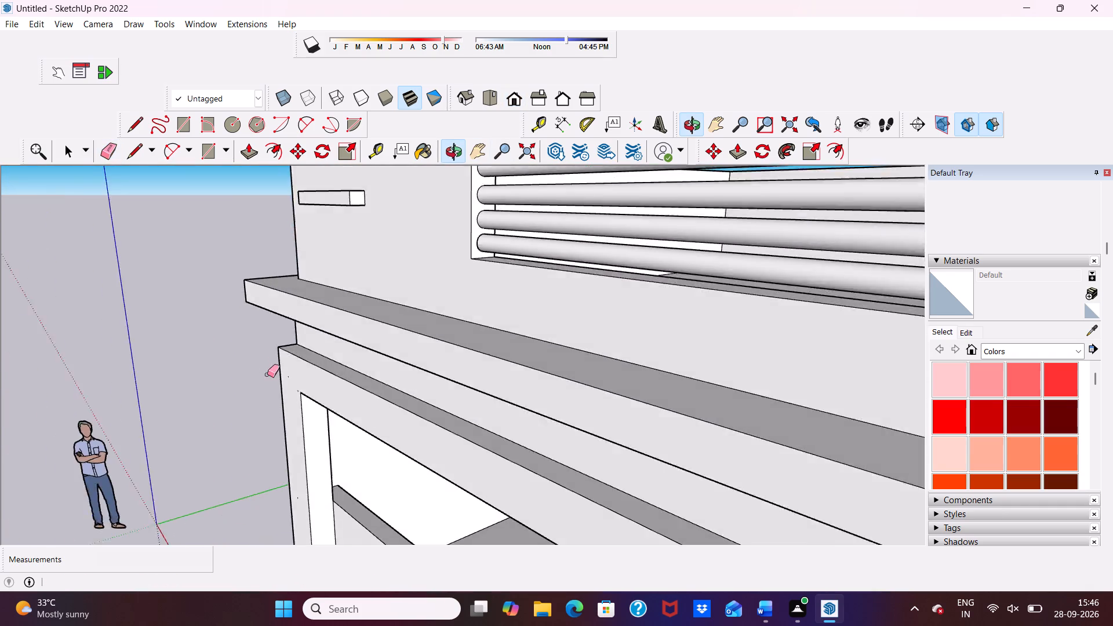
scroll(267, 374, down, 12)
middle_drag(394, 334, 275, 437)
scroll(361, 297, up, 7)
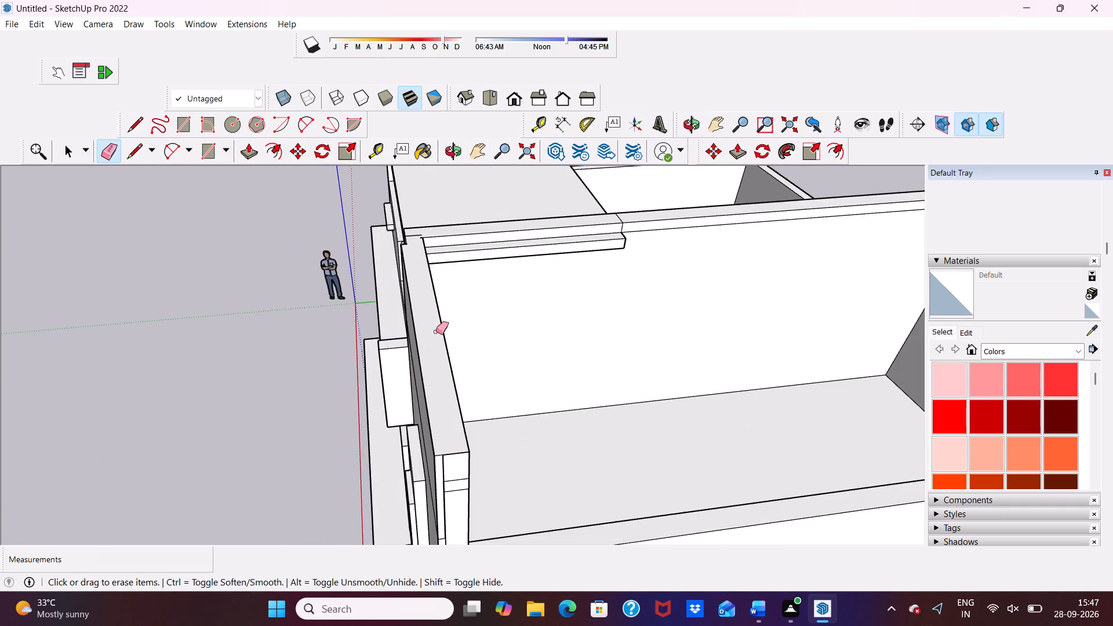
scroll(436, 332, up, 4)
scroll(438, 335, down, 1)
middle_drag(438, 335, 548, 263)
scroll(548, 263, up, 4)
scroll(452, 241, down, 6)
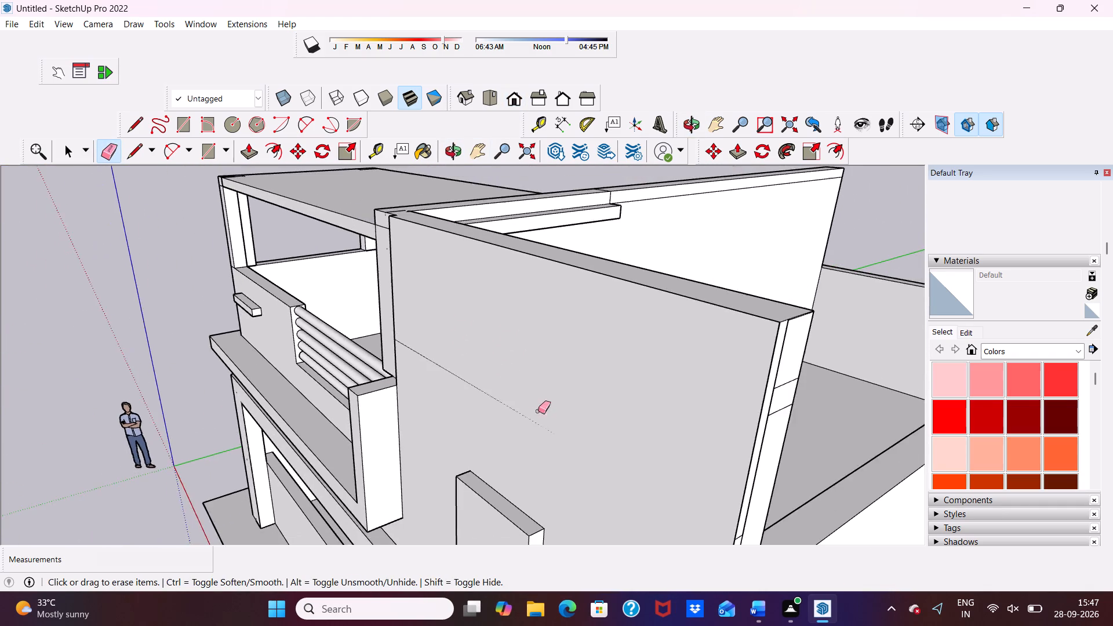
Erase the two horizontal seam lines on the wider section of the tall front wall's end face.
scroll(538, 411, down, 5)
middle_drag(650, 404, 584, 363)
scroll(584, 363, up, 5)
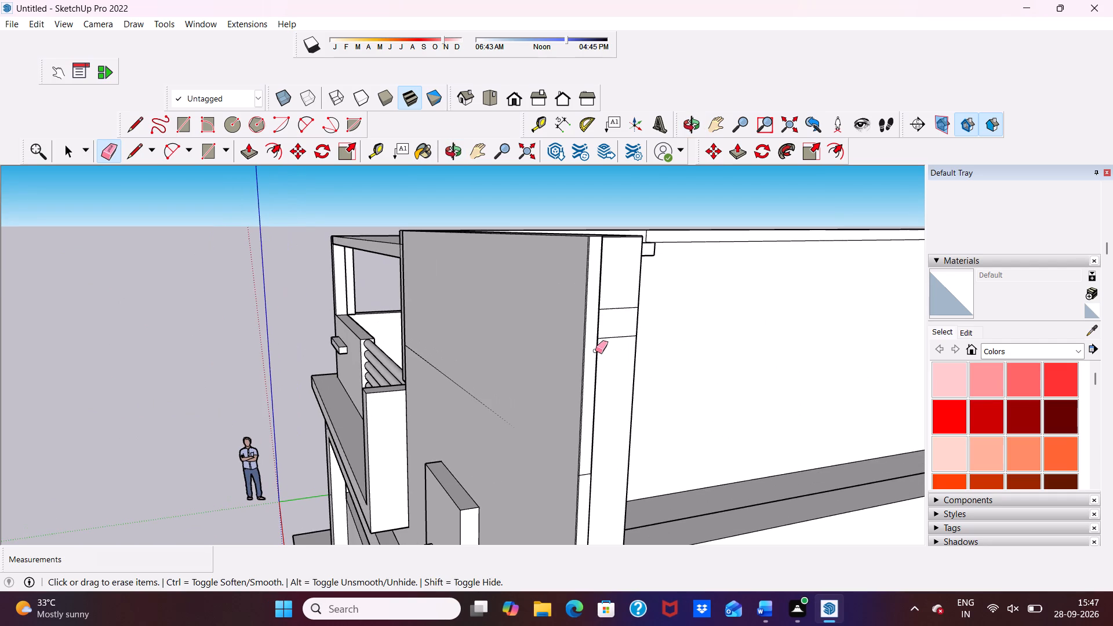
click(595, 350)
key(ctrl+z)
drag(599, 403, 624, 348)
scroll(613, 371, up, 4)
click(624, 328)
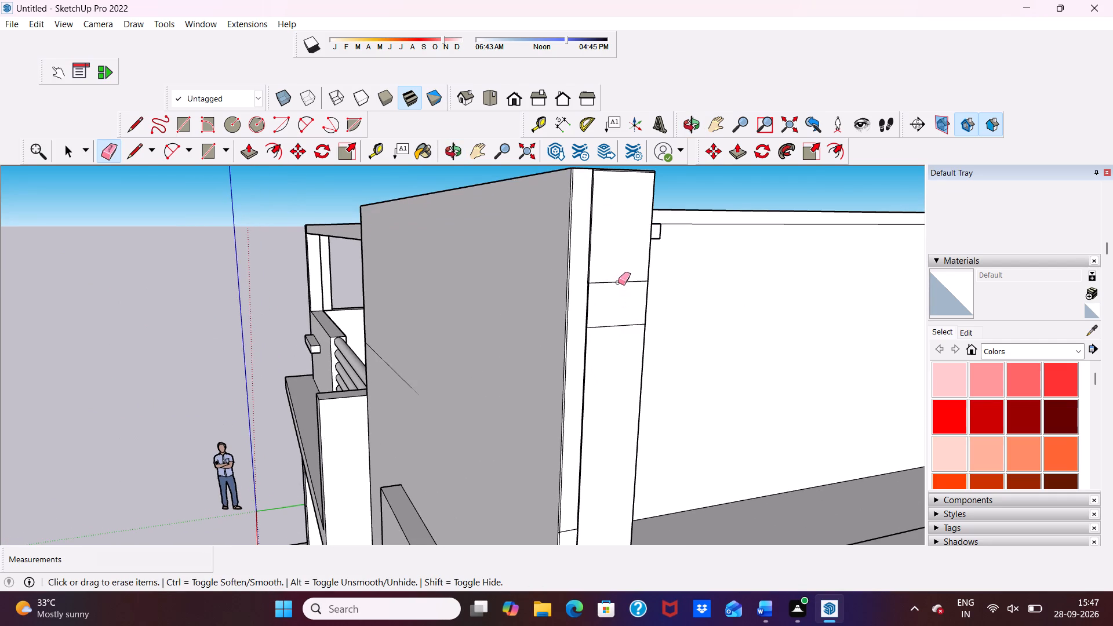
click(618, 282)
scroll(610, 307, up, 4)
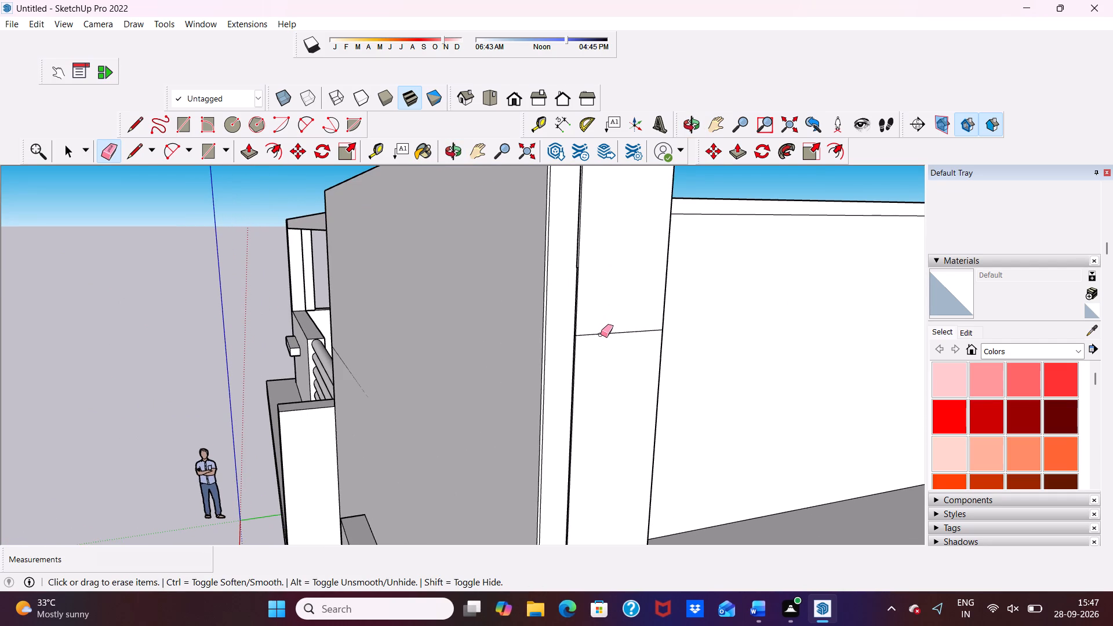
click(601, 334)
Erase the short seam across the very thin side strip between the two sections of the tall front wall's end.
scroll(579, 322, up, 12)
middle_drag(574, 319, 565, 342)
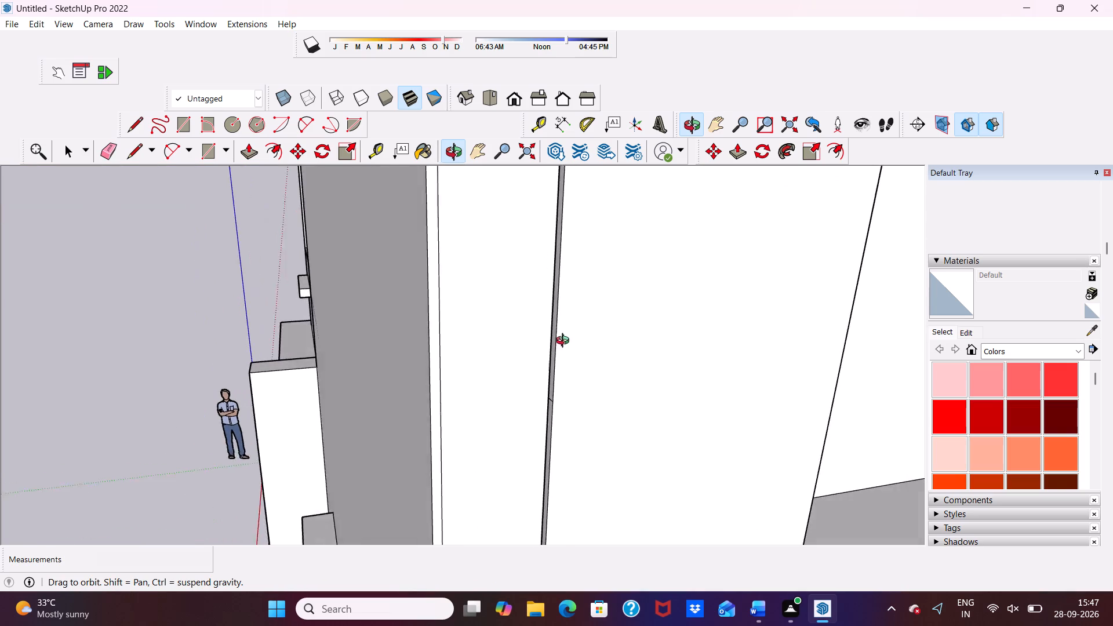
middle_drag(565, 342, 572, 340)
key(space)
scroll(577, 340, up, 1)
click(568, 334)
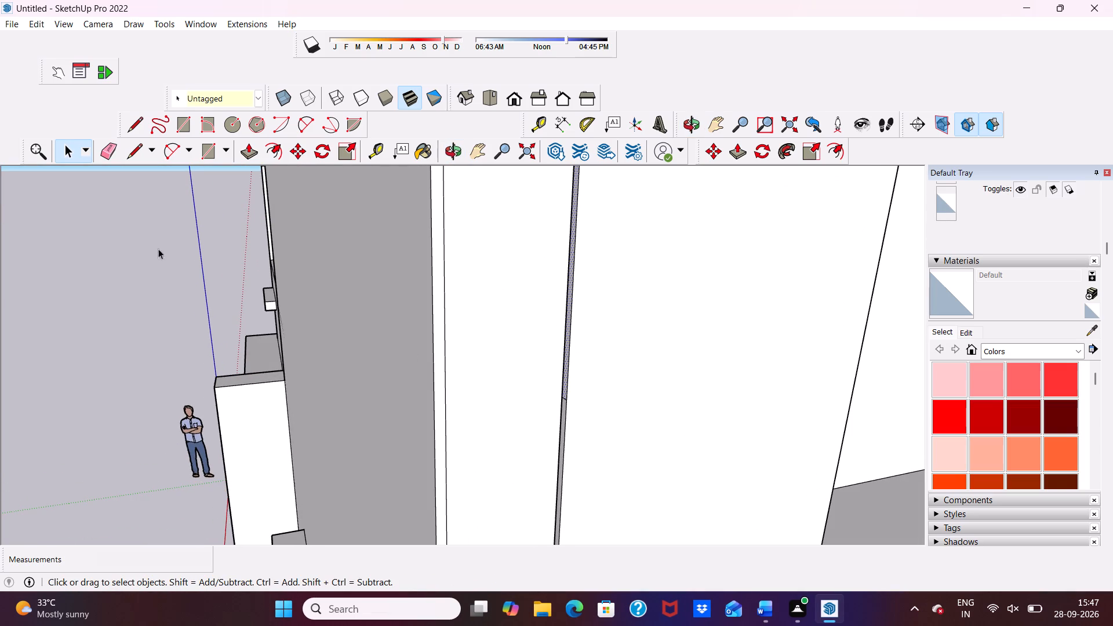
click(118, 147)
middle_drag(486, 381, 555, 333)
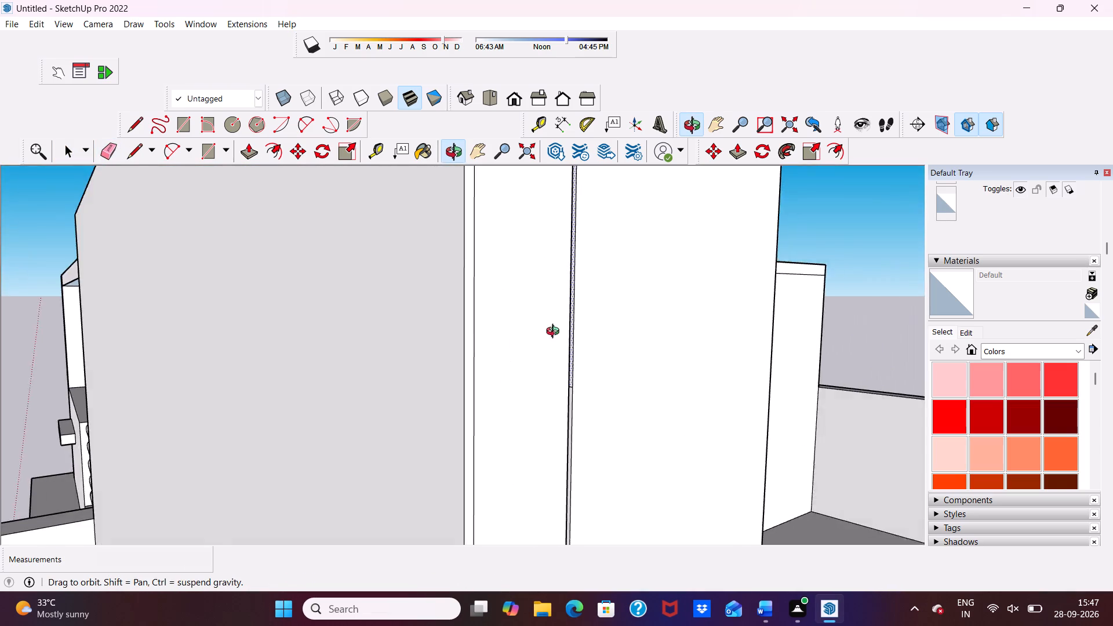
middle_drag(555, 333, 563, 361)
scroll(568, 391, up, 10)
click(572, 383)
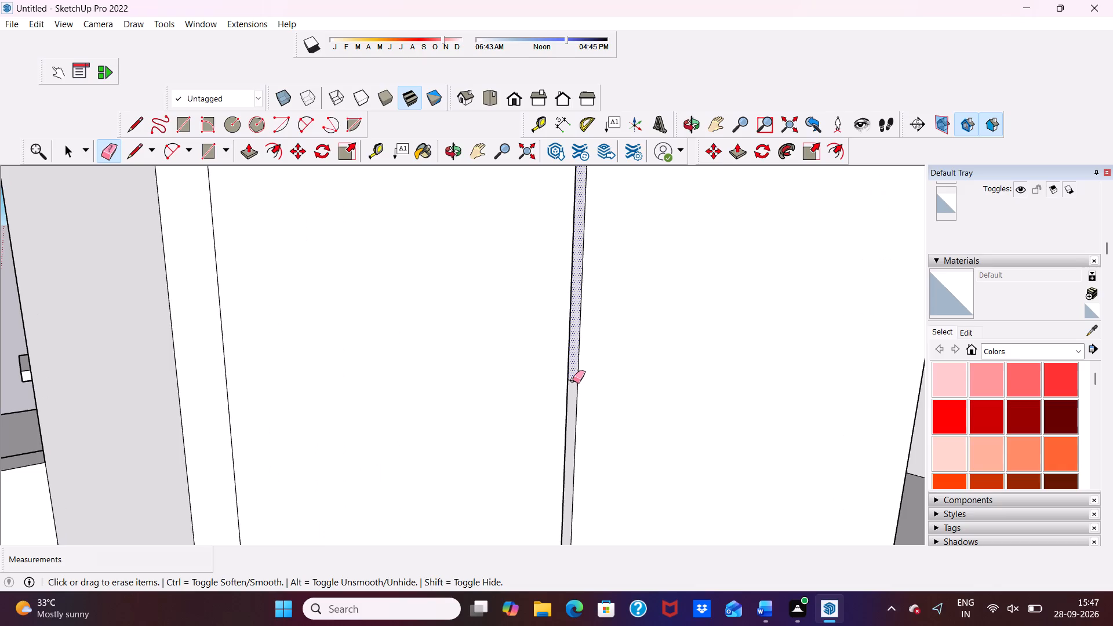
click(573, 380)
scroll(619, 301, down, 16)
scroll(657, 236, up, 2)
scroll(657, 236, down, 2)
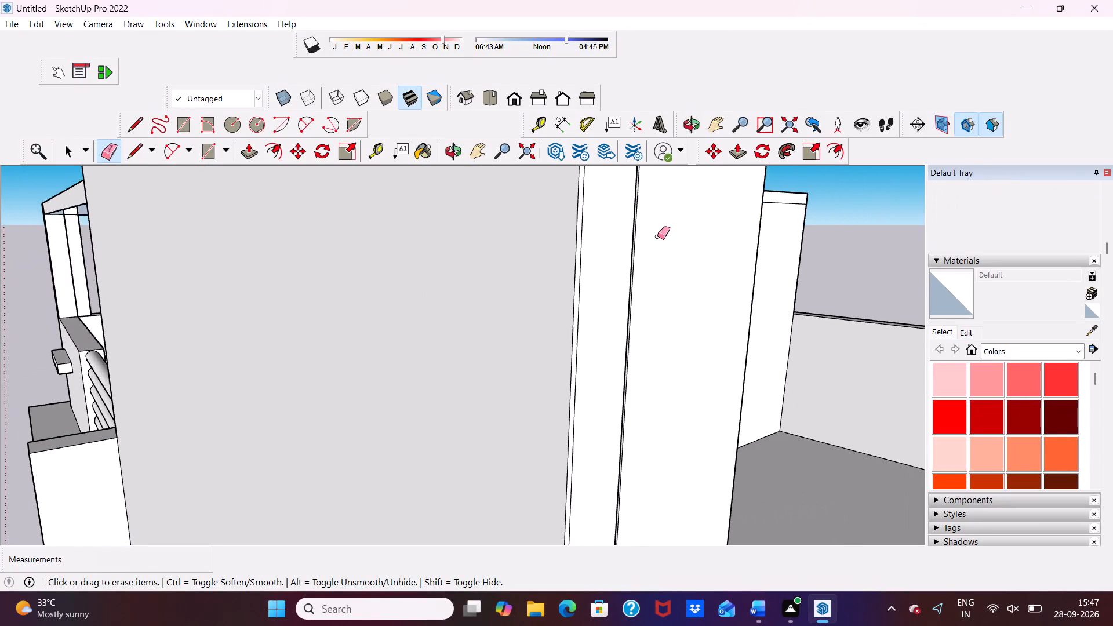
Erase the upper horizontal seam across the narrow section of the tall front wall's end face.
key(space)
click(589, 300)
scroll(591, 300, down, 6)
middle_drag(614, 284, 464, 228)
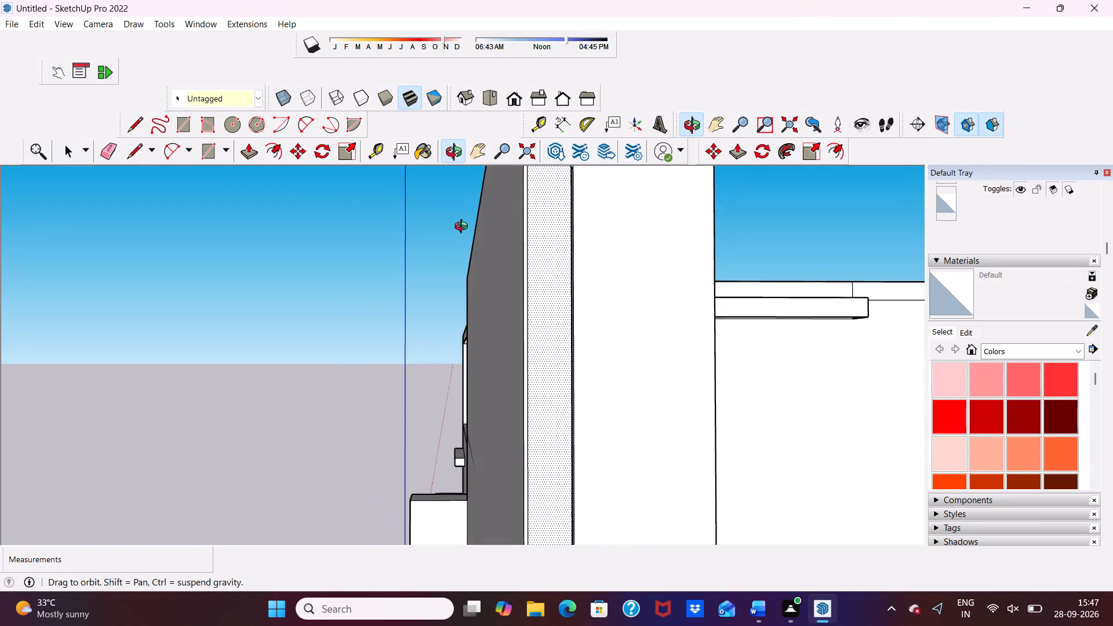
middle_drag(464, 228, 464, 226)
scroll(475, 261, down, 10)
scroll(602, 242, up, 1)
scroll(602, 245, down, 1)
scroll(580, 286, down, 1)
scroll(572, 349, up, 4)
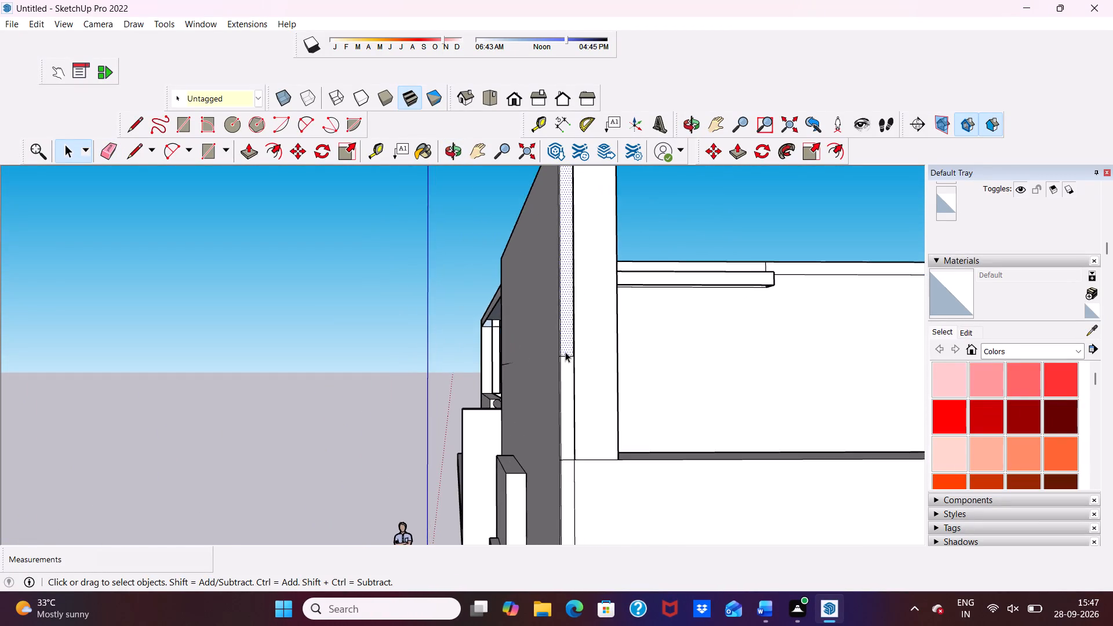
key(space)
scroll(567, 358, up, 7)
scroll(552, 326, down, 4)
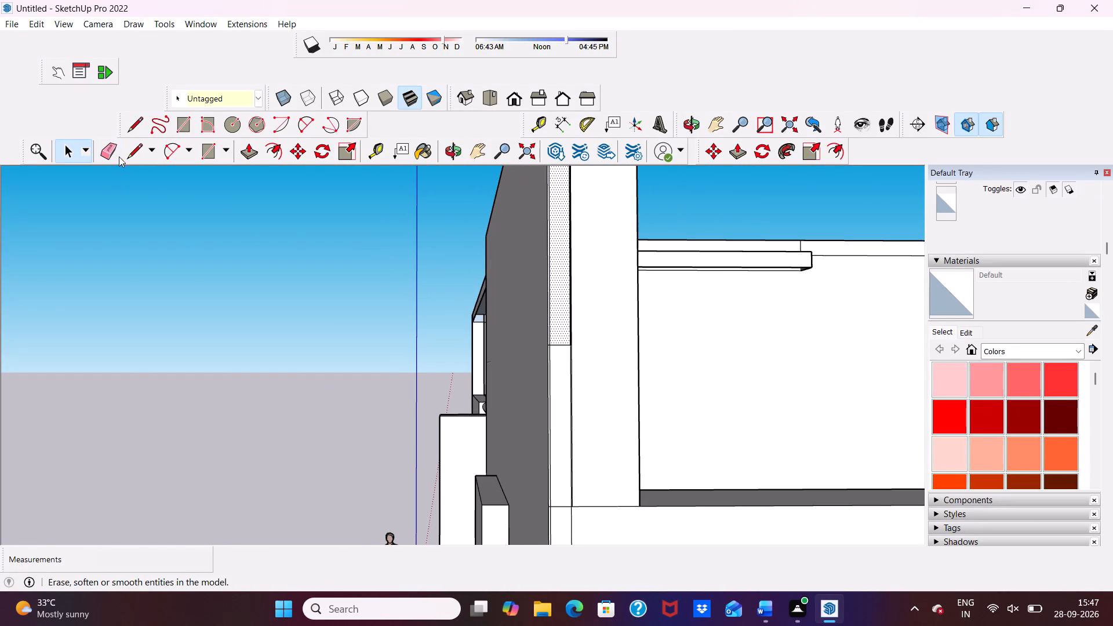
click(103, 153)
scroll(503, 454, up, 6)
scroll(621, 383, up, 5)
scroll(556, 380, down, 10)
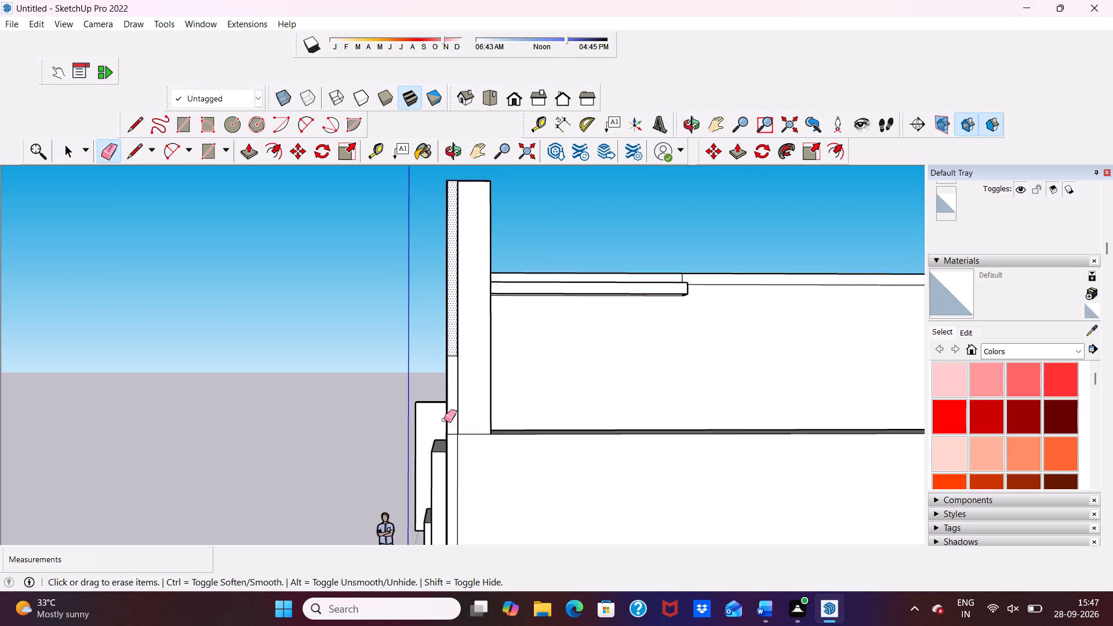
scroll(444, 420, down, 1)
scroll(450, 344, up, 11)
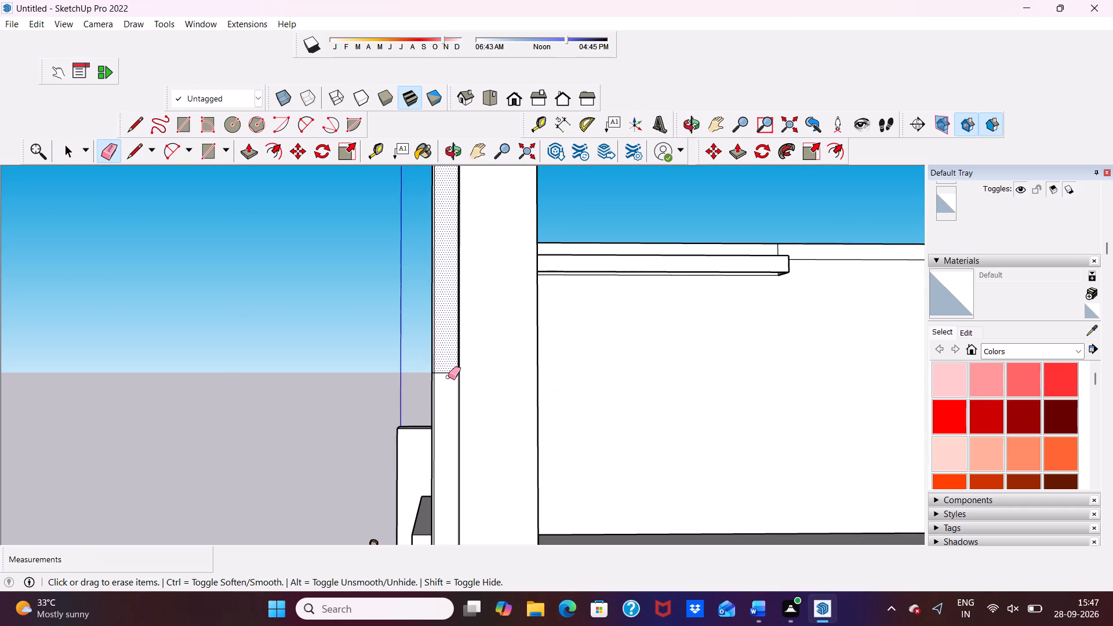
click(448, 373)
Erase the lower horizontal seam across the narrow section of the wall's end, level with the base of the wider section.
scroll(448, 373, down, 11)
scroll(441, 478, up, 9)
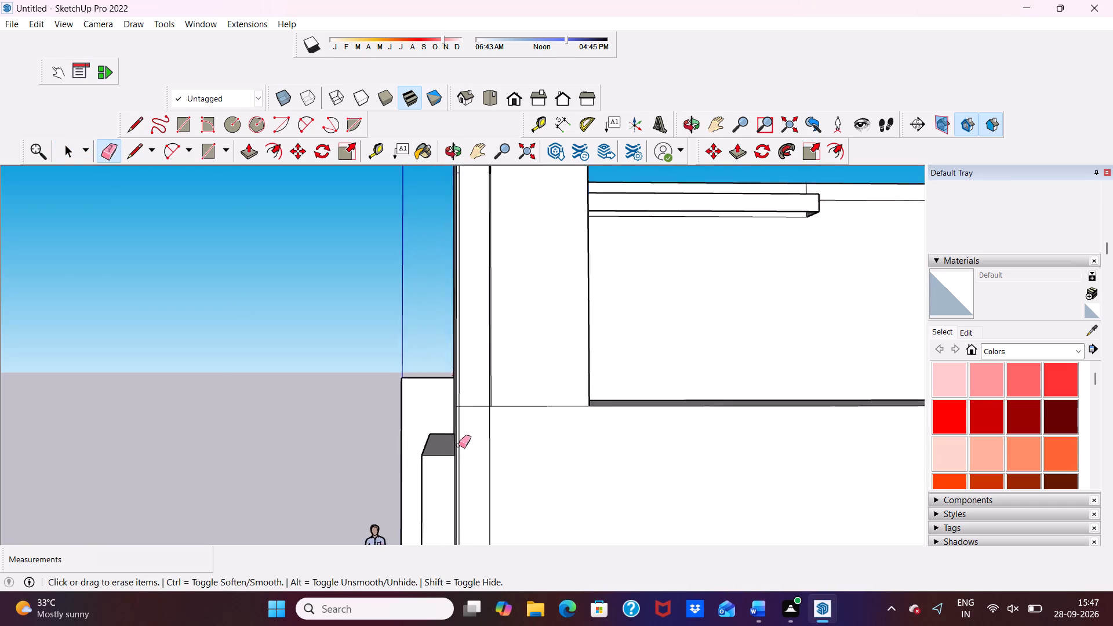
scroll(459, 445, up, 3)
click(487, 394)
scroll(477, 396, down, 9)
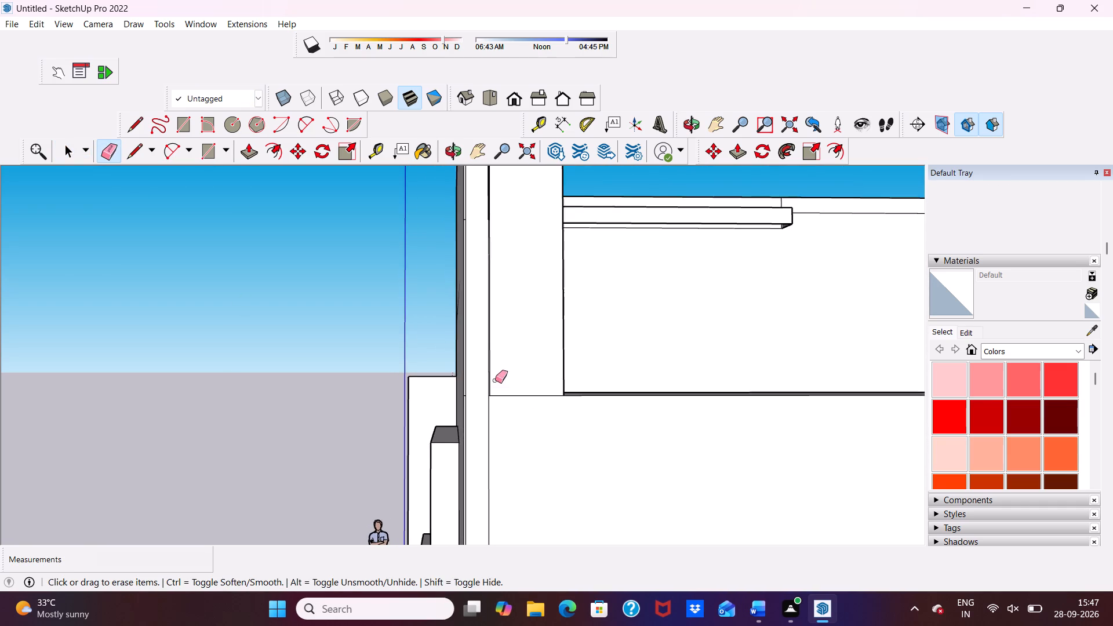
scroll(495, 380, down, 2)
key(space)
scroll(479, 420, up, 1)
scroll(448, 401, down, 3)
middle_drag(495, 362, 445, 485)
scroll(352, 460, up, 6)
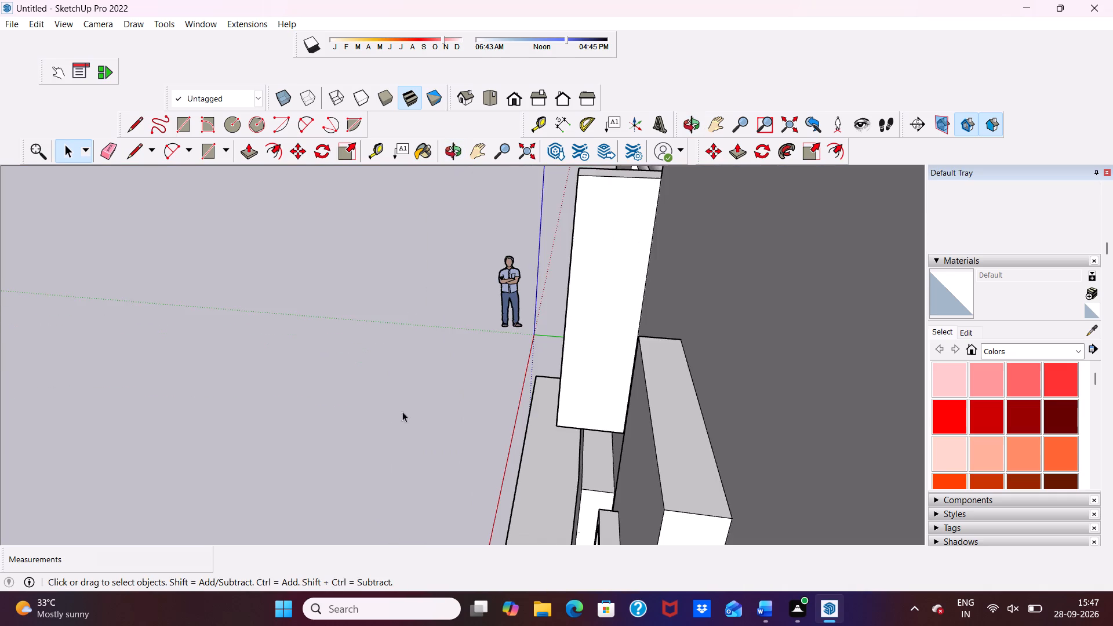
Push/Pull the narrow section of the tall front wall's end face about 6 15/16", level with the wider section.
scroll(396, 394, down, 4)
scroll(435, 422, up, 12)
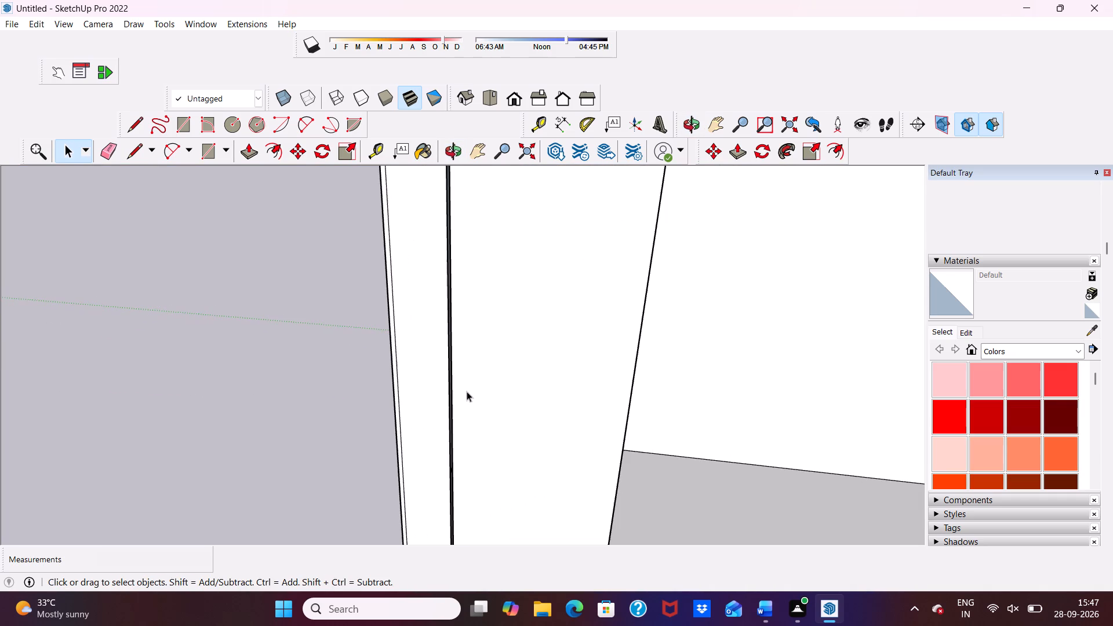
middle_drag(467, 391, 547, 341)
scroll(425, 363, up, 4)
click(425, 360)
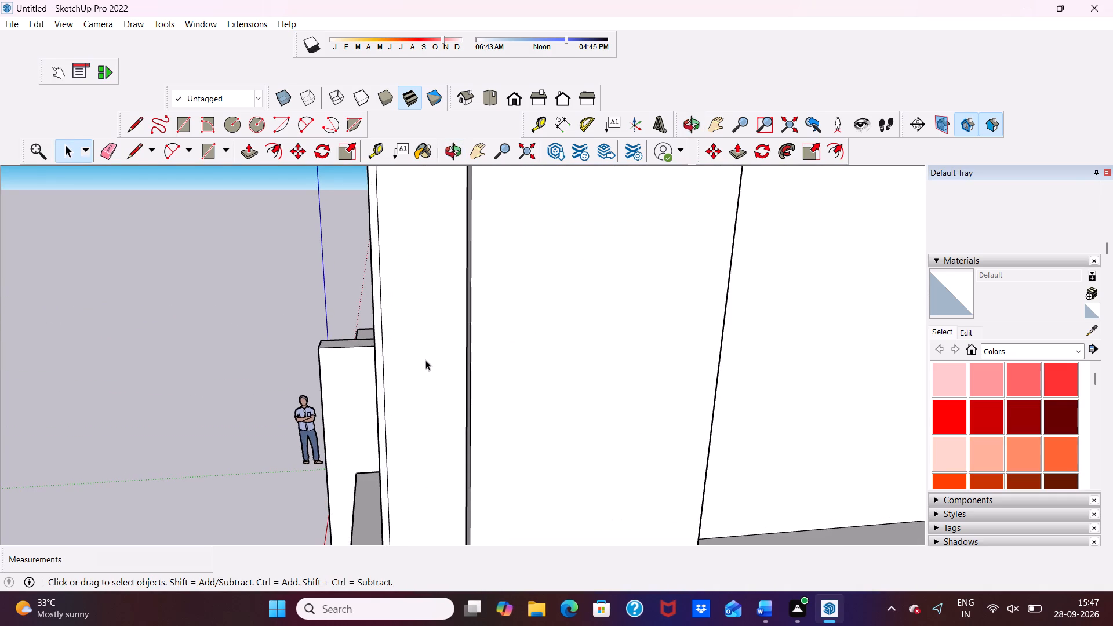
scroll(426, 350, down, 2)
click(254, 151)
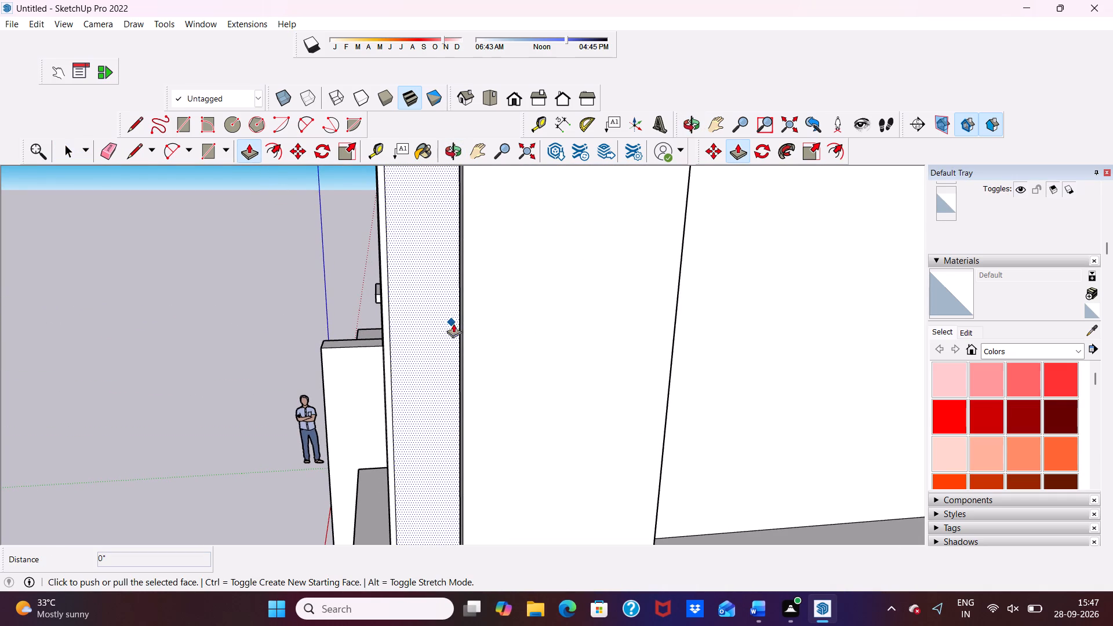
click(420, 319)
scroll(454, 325, down, 4)
middle_drag(454, 323, 454, 329)
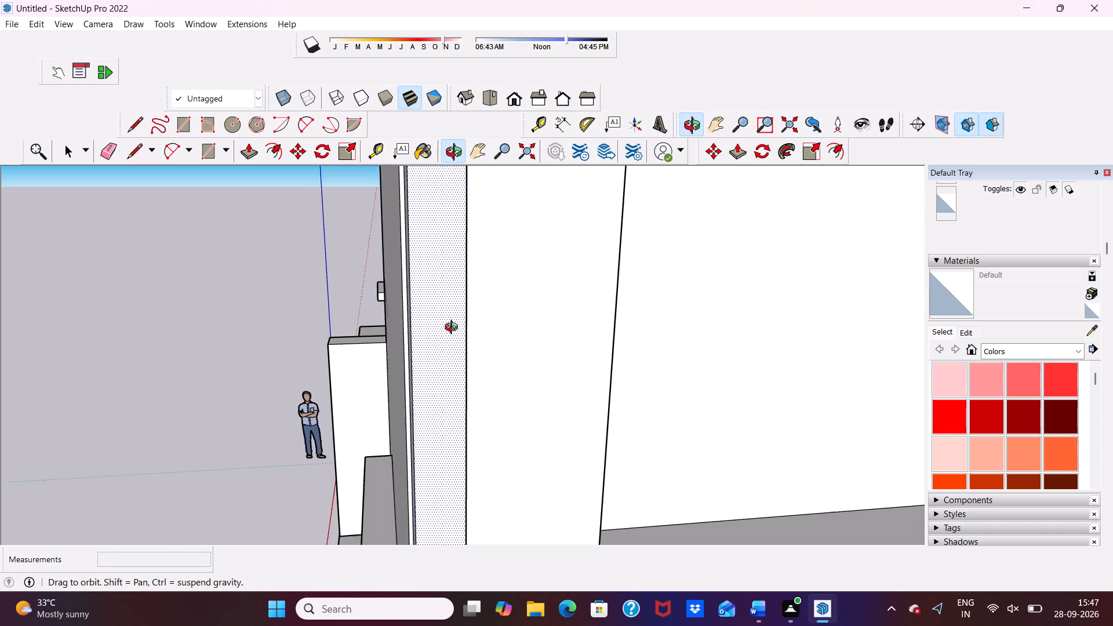
middle_drag(454, 329, 427, 355)
scroll(524, 336, down, 4)
middle_drag(524, 336, 519, 338)
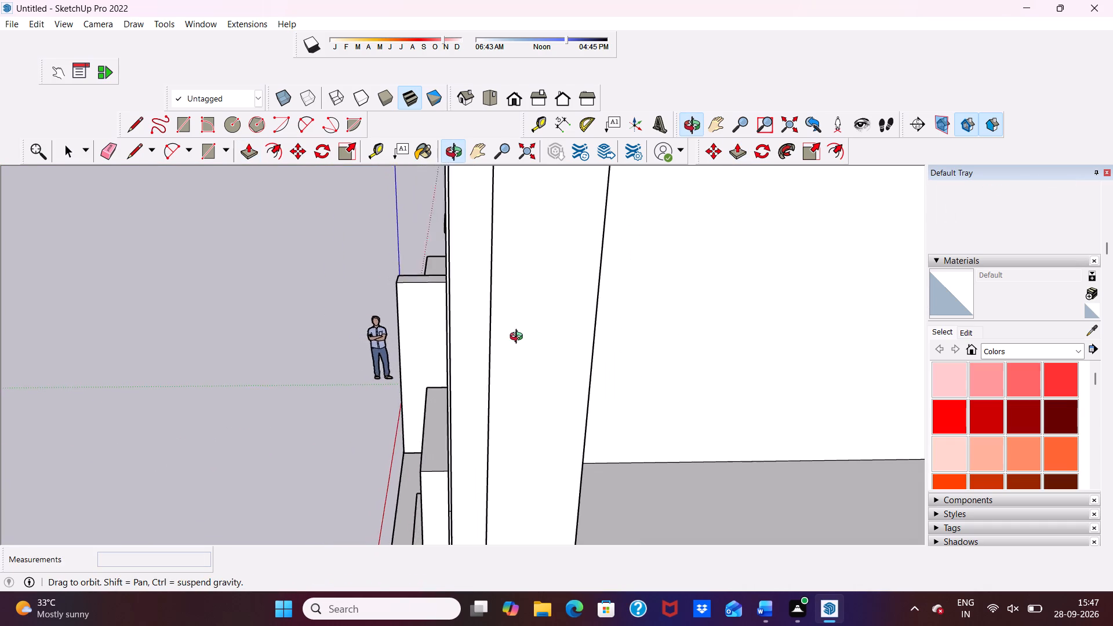
middle_drag(519, 338, 424, 366)
scroll(500, 297, up, 7)
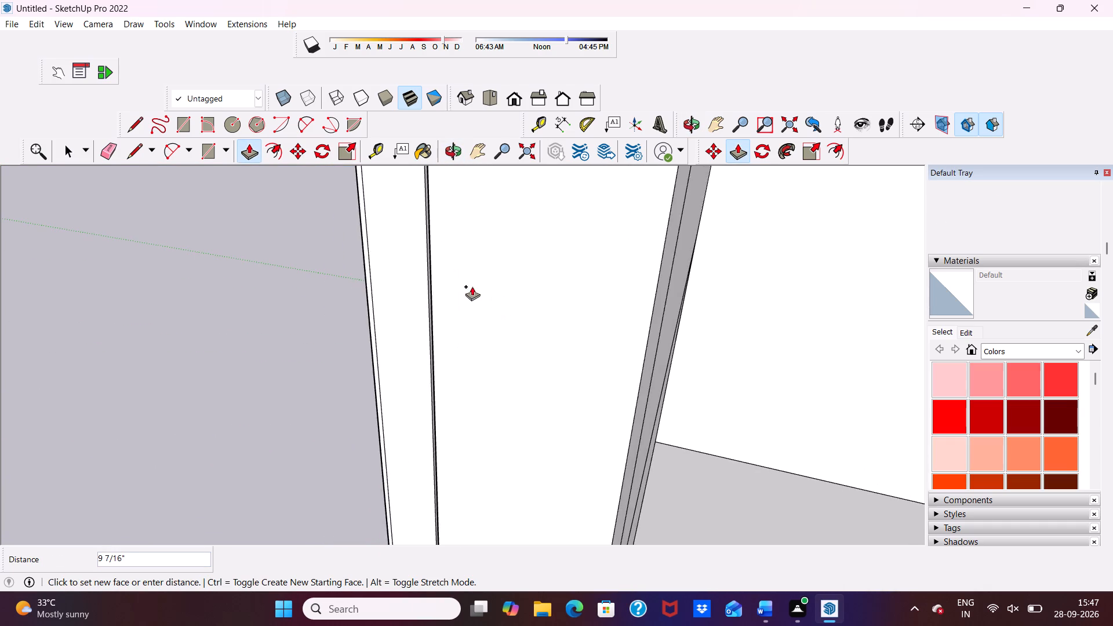
scroll(472, 286, up, 3)
scroll(401, 296, down, 1)
click(442, 286)
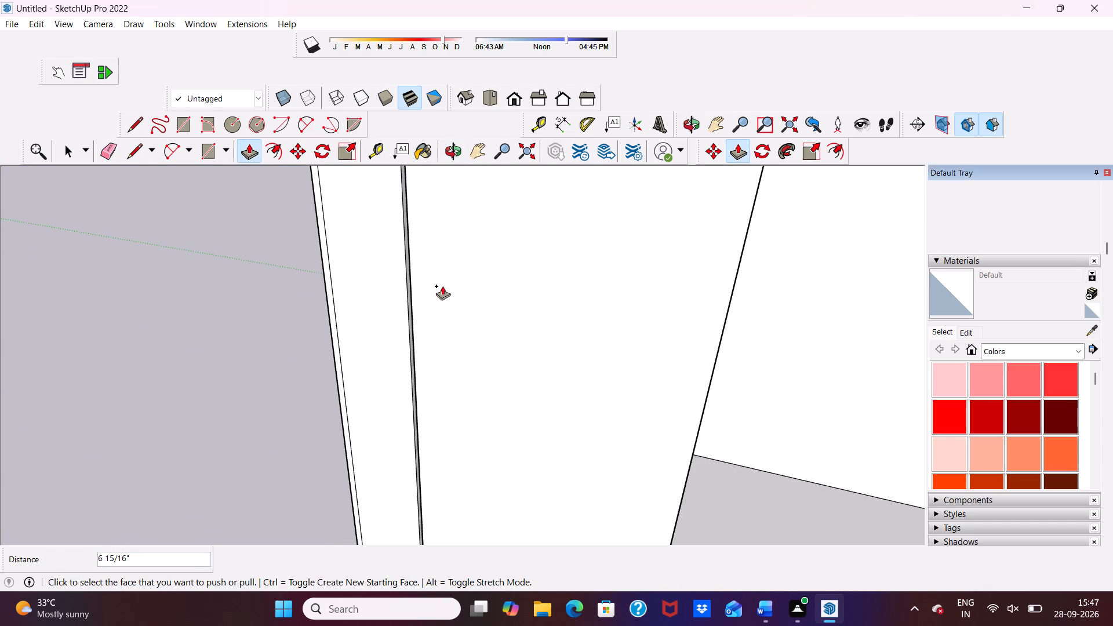
Pull the thin side strip between the two sections of the wall's end 11/16" towards the wider section to close the gap.
scroll(420, 301, up, 12)
click(391, 289)
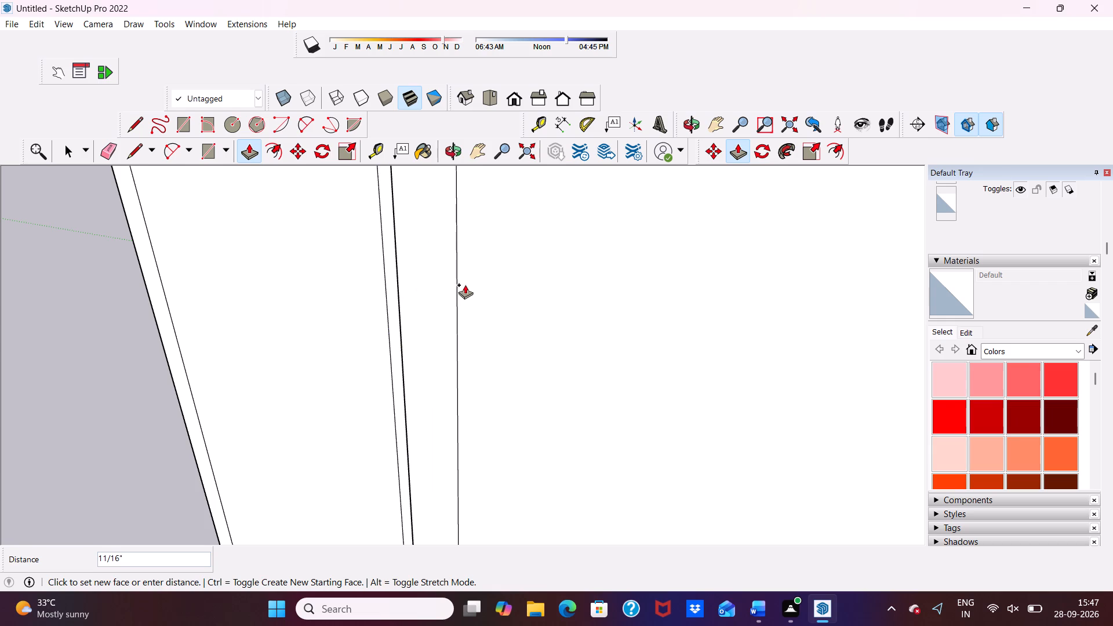
click(466, 285)
scroll(308, 322, down, 3)
middle_drag(298, 325, 426, 276)
scroll(405, 252, down, 1)
scroll(416, 297, down, 6)
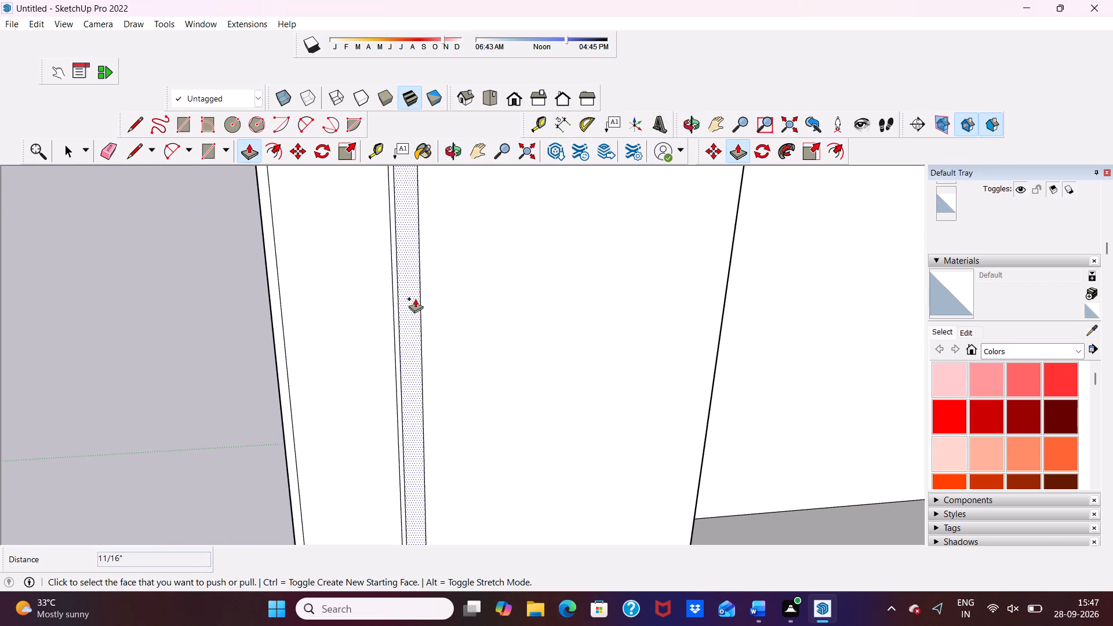
key(space)
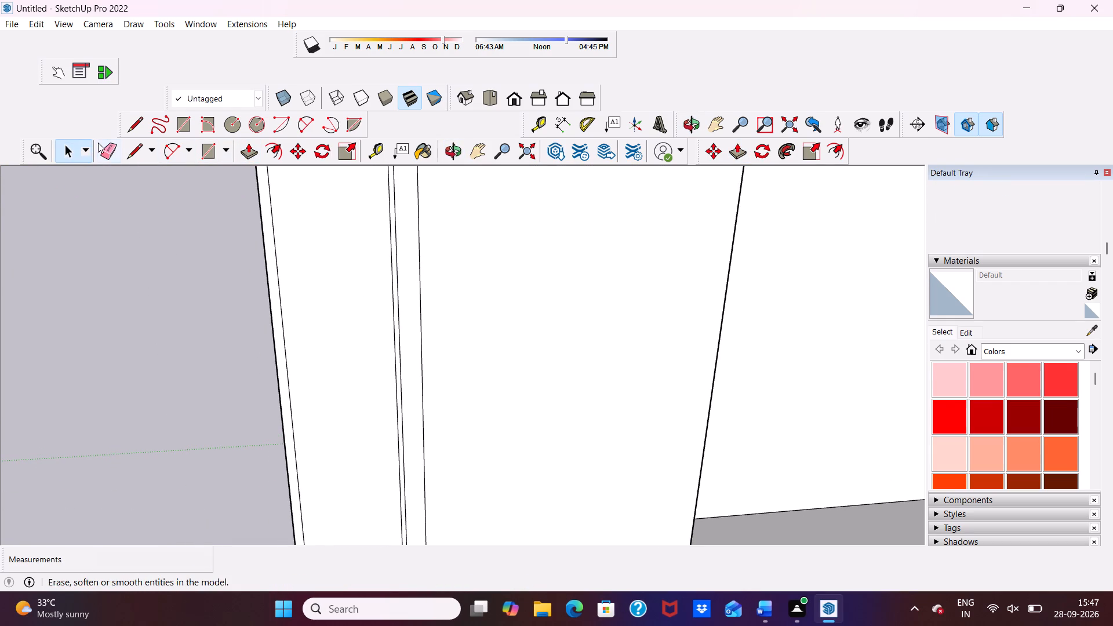
Erase the vertical seam lines between the joined sections of the tall front wall's end face.
click(99, 143)
drag(420, 264, 383, 272)
scroll(383, 273, down, 20)
scroll(383, 273, down, 9)
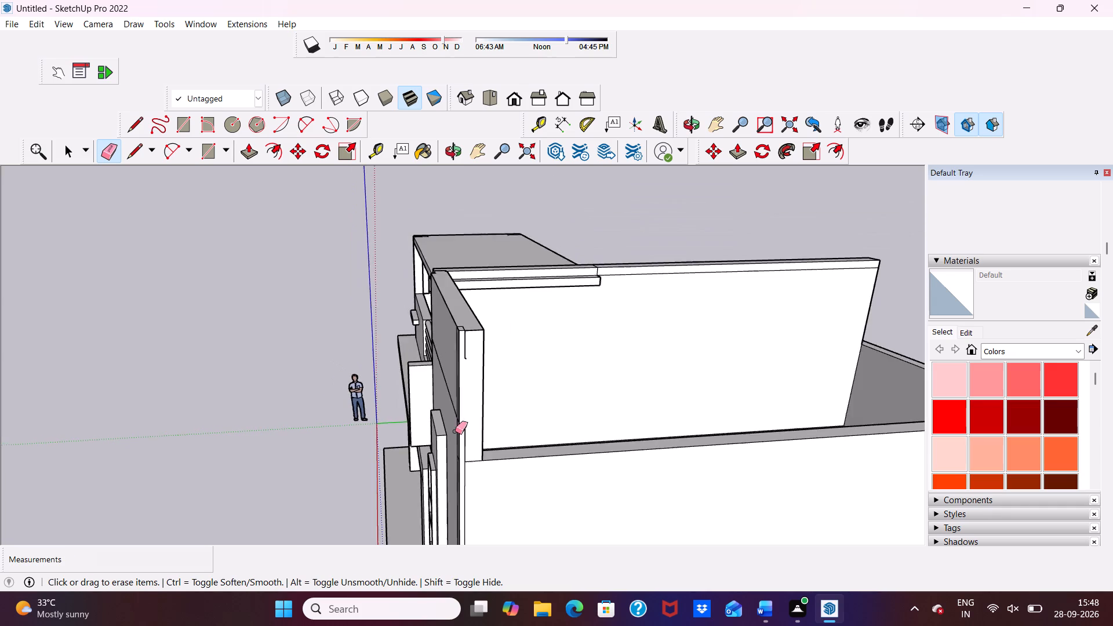
scroll(455, 431, down, 5)
scroll(470, 521, up, 13)
drag(461, 304, 457, 317)
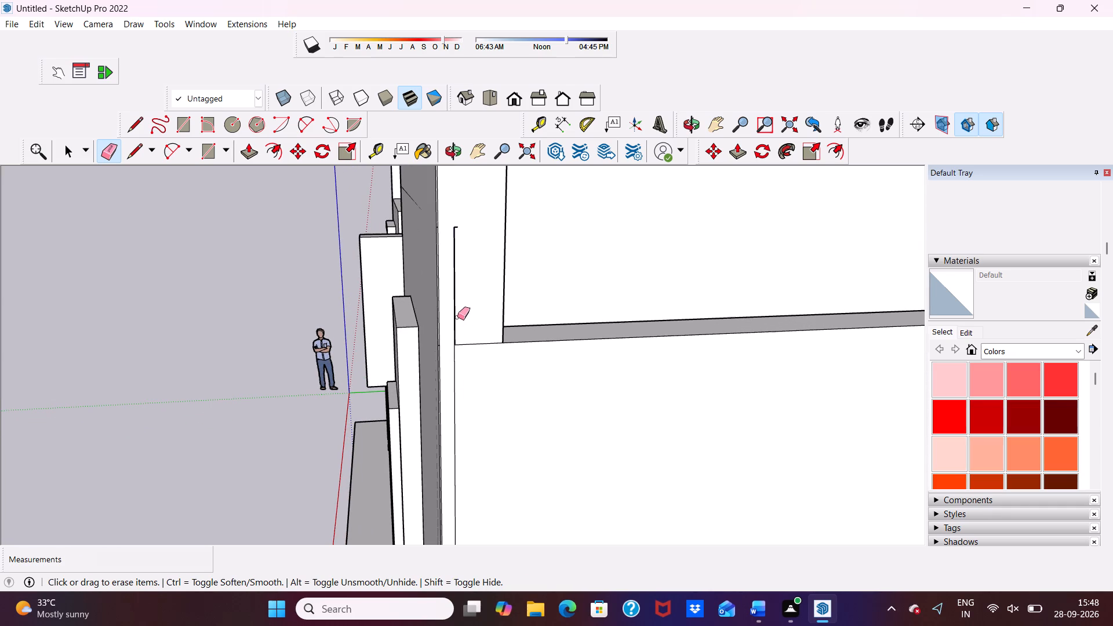
drag(457, 317, 453, 336)
Erase the short horizontal seam at the base of the end face, the vertical seam below it and the leftover dash above.
scroll(440, 352, down, 5)
scroll(452, 352, up, 3)
click(454, 351)
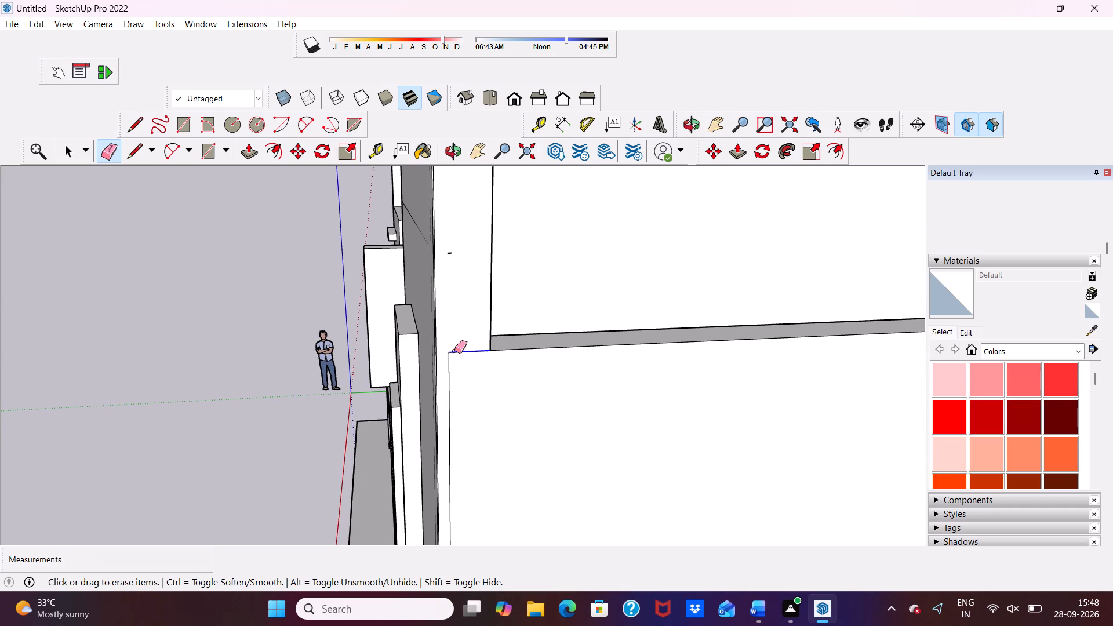
click(446, 365)
click(450, 360)
drag(449, 250, 454, 259)
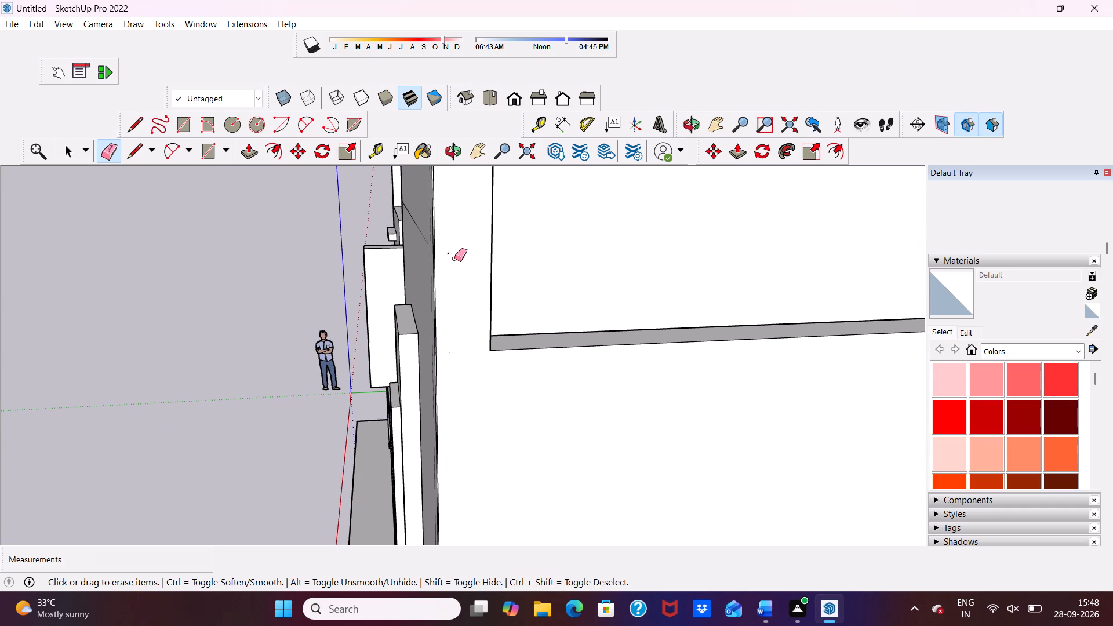
Erase the remaining short vertical seam near the top of the tall front wall's end face.
scroll(451, 265, down, 14)
scroll(441, 319, up, 11)
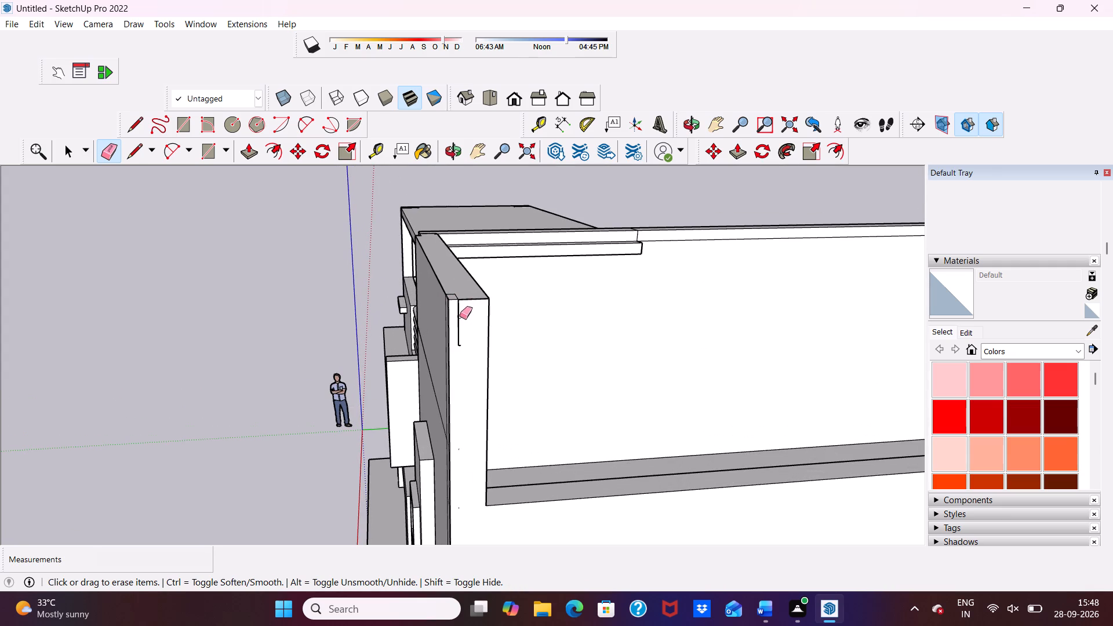
drag(457, 319, 460, 334)
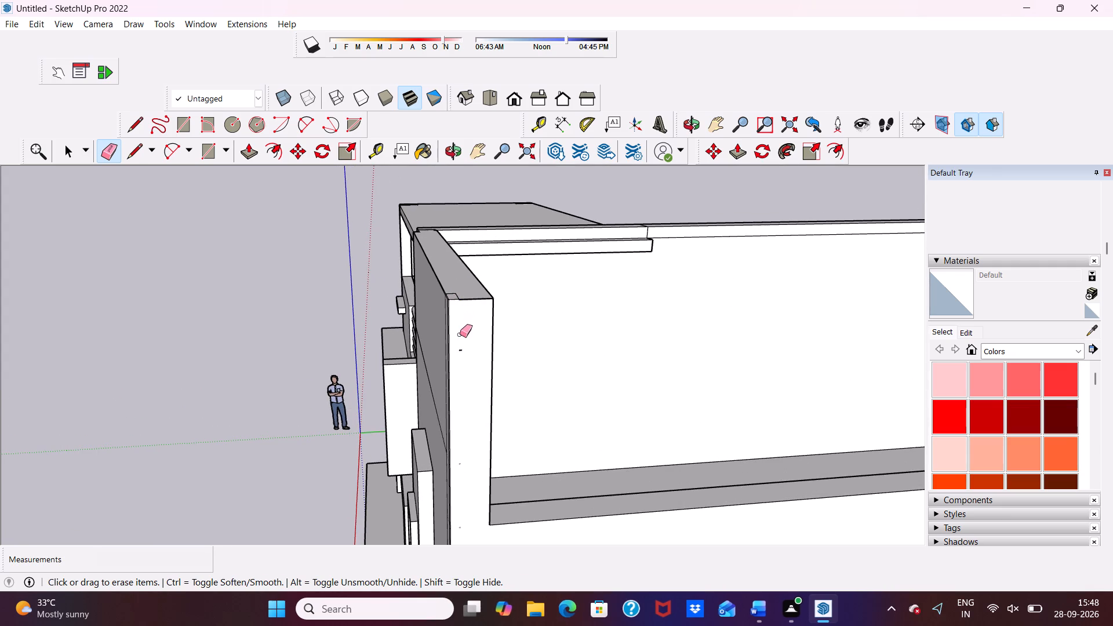
Push the front face of the small ledge projecting near the long wall's top back flush with the wall face.
scroll(437, 365, down, 5)
middle_drag(437, 366, 227, 372)
key(space)
scroll(522, 336, up, 5)
scroll(500, 281, up, 3)
click(499, 276)
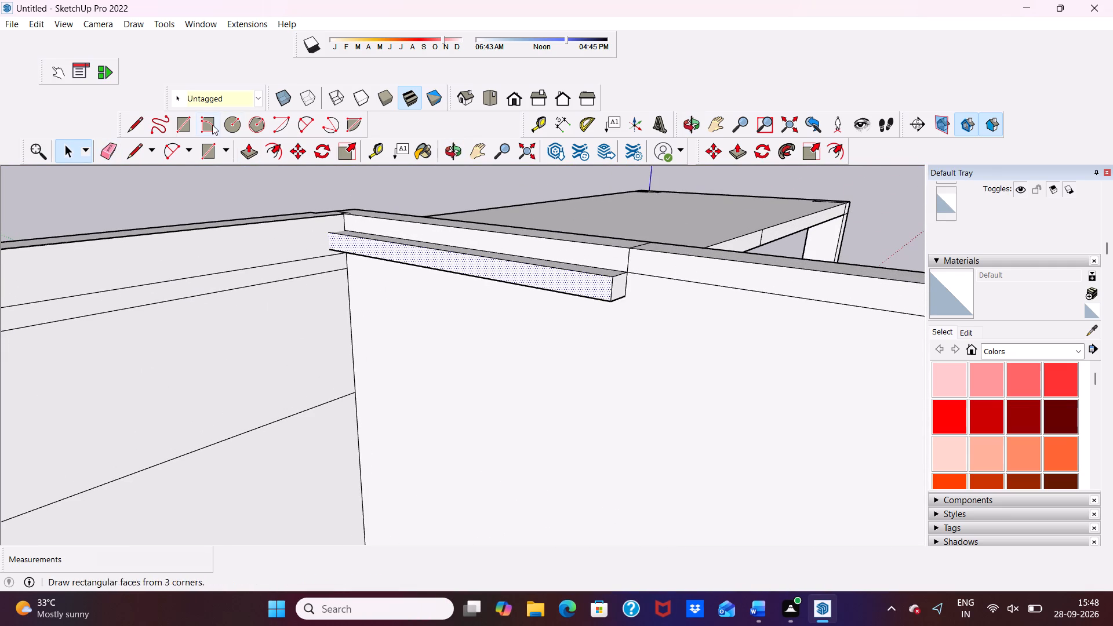
click(245, 153)
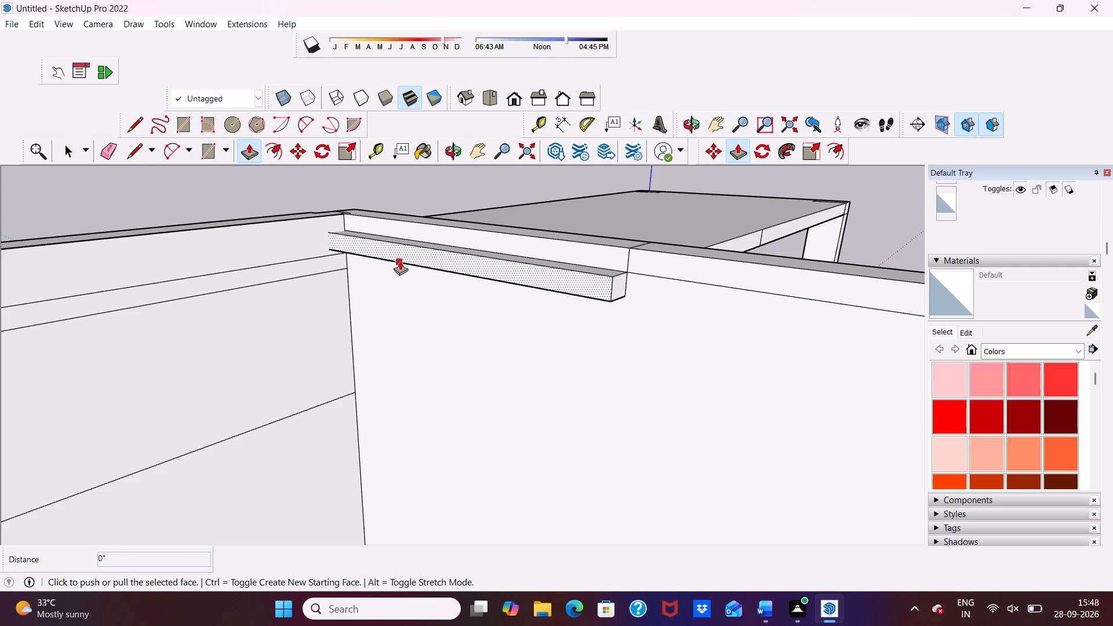
drag(404, 252, 420, 243)
Erase the short seam across the long wall's top and the vertical seam continuing down its side above the roof slab.
scroll(372, 271, down, 6)
middle_drag(365, 285, 365, 285)
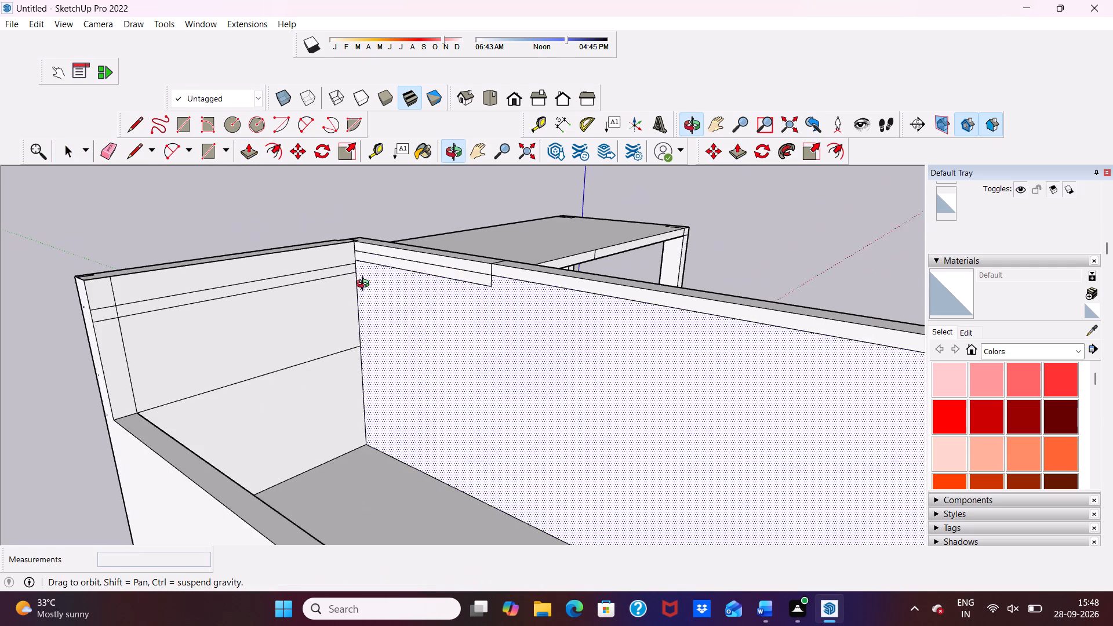
middle_drag(365, 285, 705, 274)
scroll(528, 307, up, 6)
key(space)
middle_drag(460, 258, 796, 257)
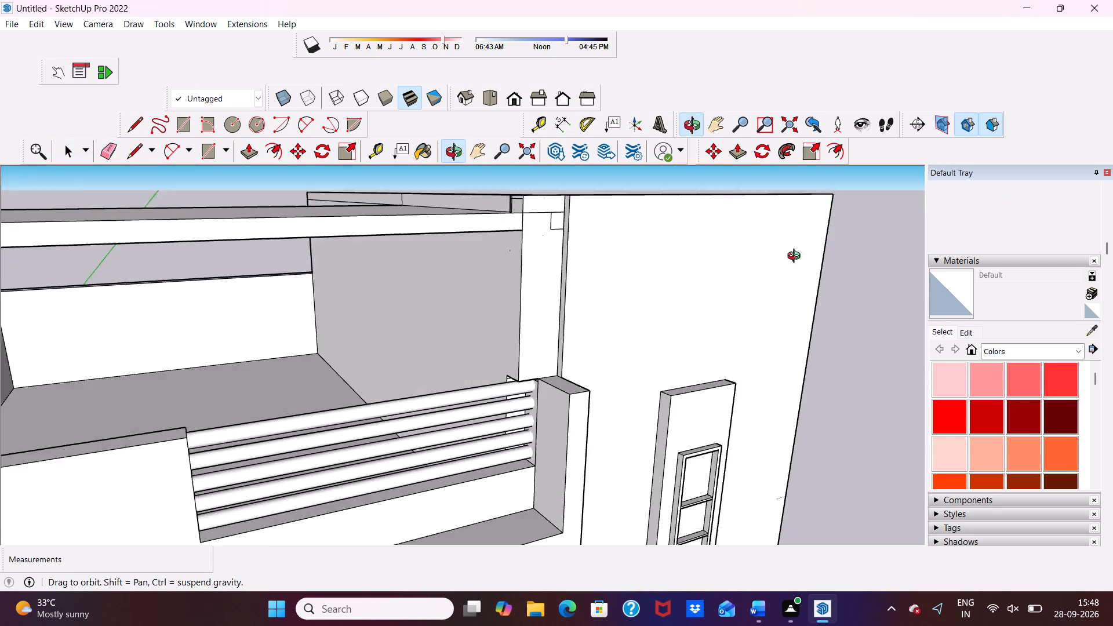
middle_drag(796, 257, 874, 304)
scroll(810, 269, down, 1)
scroll(317, 246, up, 2)
scroll(313, 255, down, 7)
scroll(387, 195, up, 6)
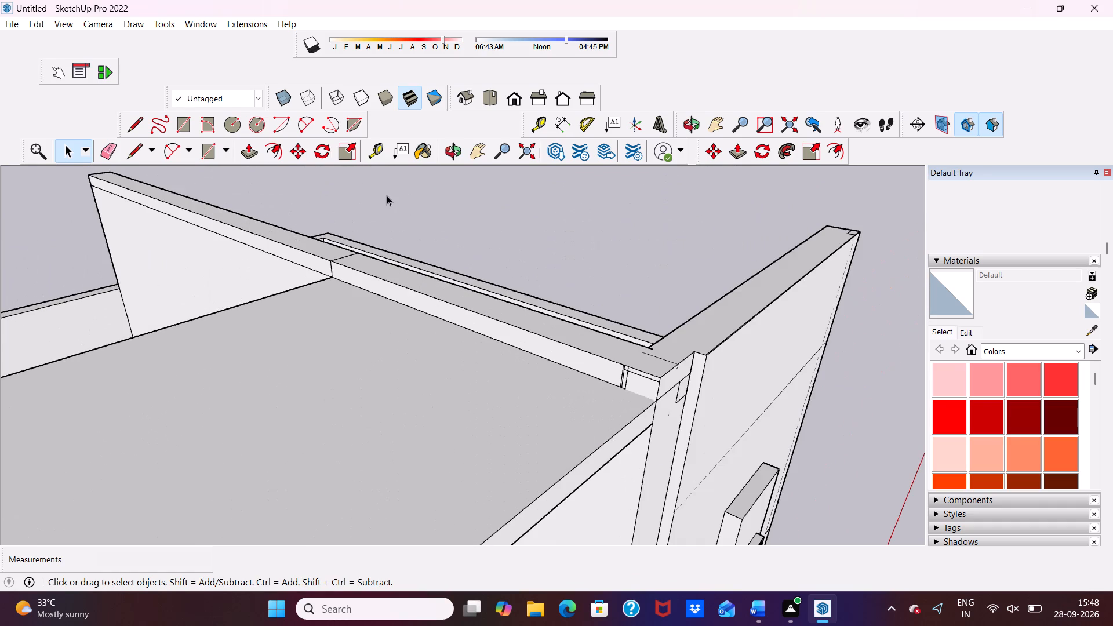
click(106, 153)
scroll(336, 270, up, 5)
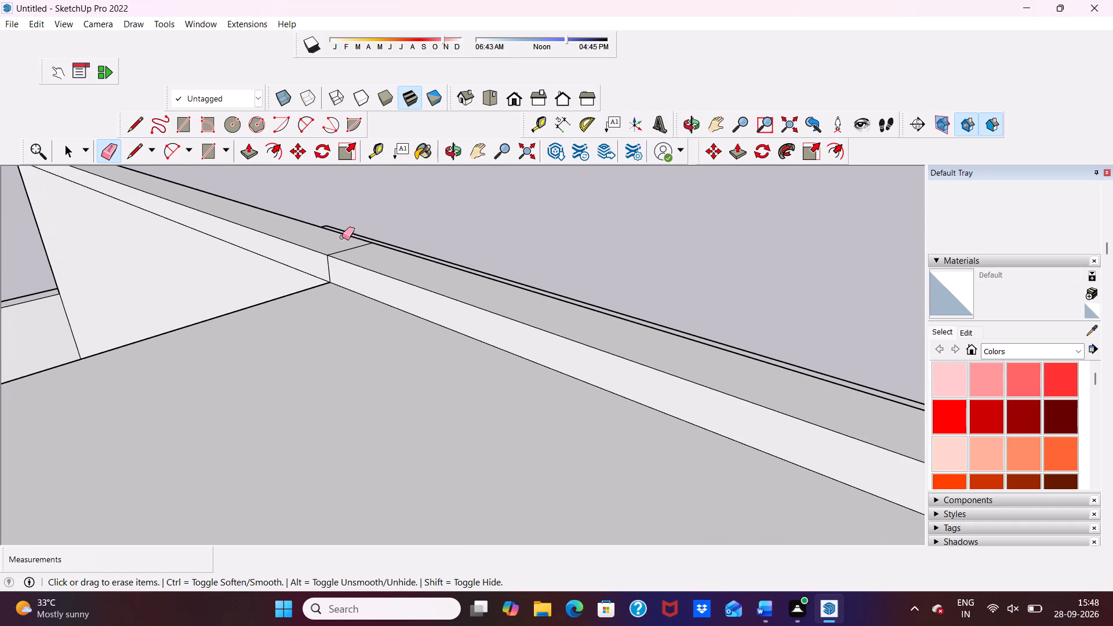
click(348, 249)
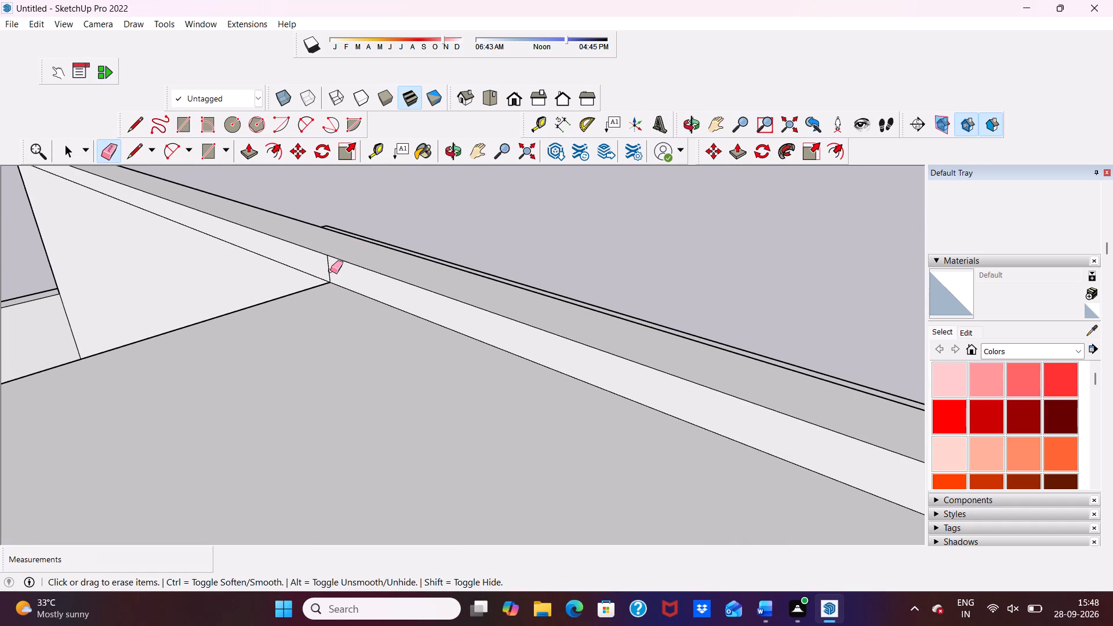
click(330, 271)
Erase the cluster of short seam lines on the wall's side face near its corner, plus the stray edge on top.
scroll(330, 271, down, 6)
middle_drag(419, 309, 282, 223)
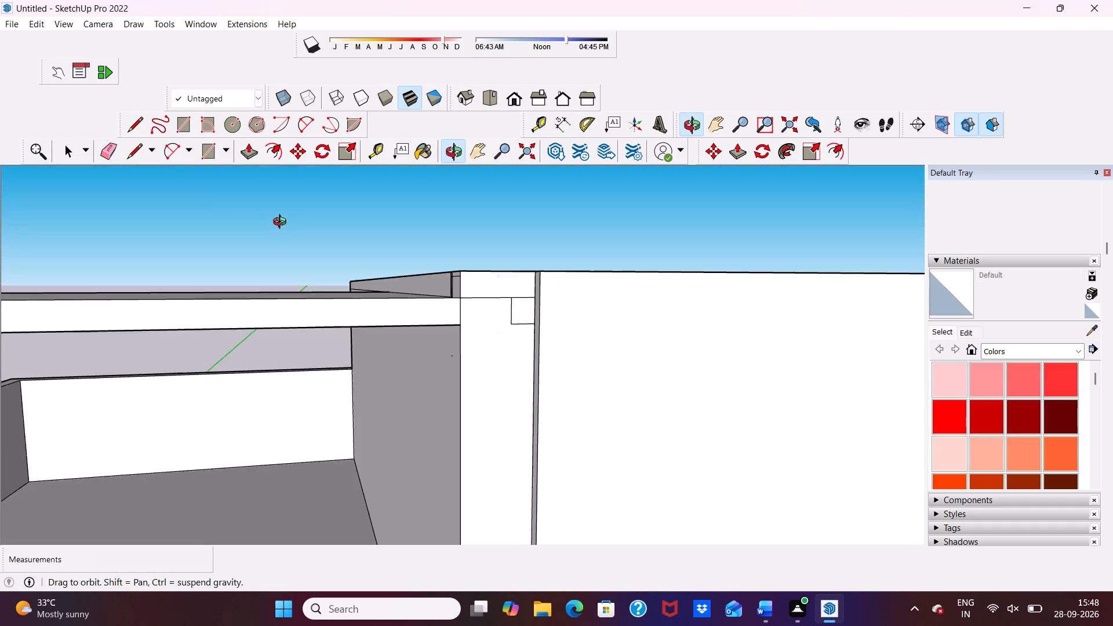
middle_drag(282, 223, 582, 323)
scroll(550, 312, up, 1)
scroll(734, 309, up, 4)
scroll(703, 317, down, 1)
scroll(658, 363, up, 1)
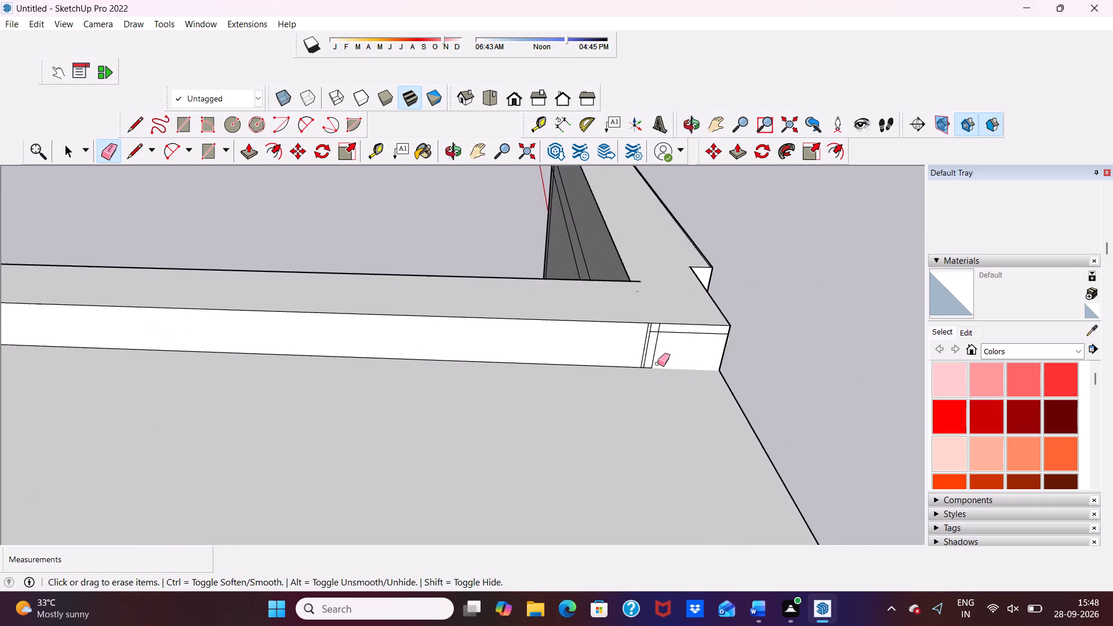
scroll(657, 363, up, 2)
drag(668, 322, 639, 341)
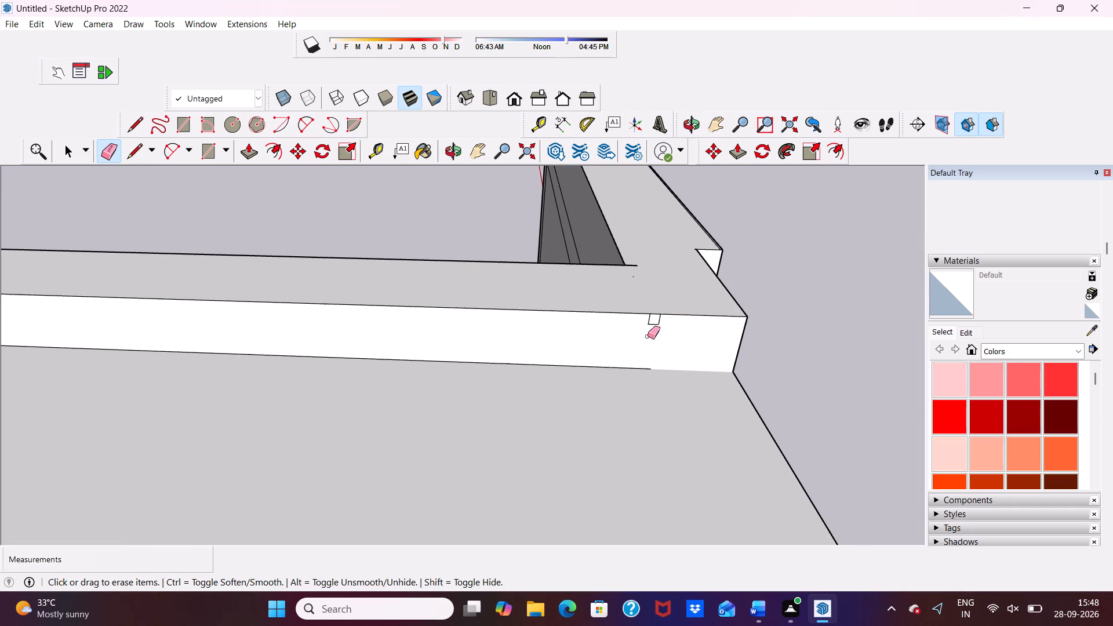
scroll(655, 324, up, 6)
drag(655, 321, 655, 329)
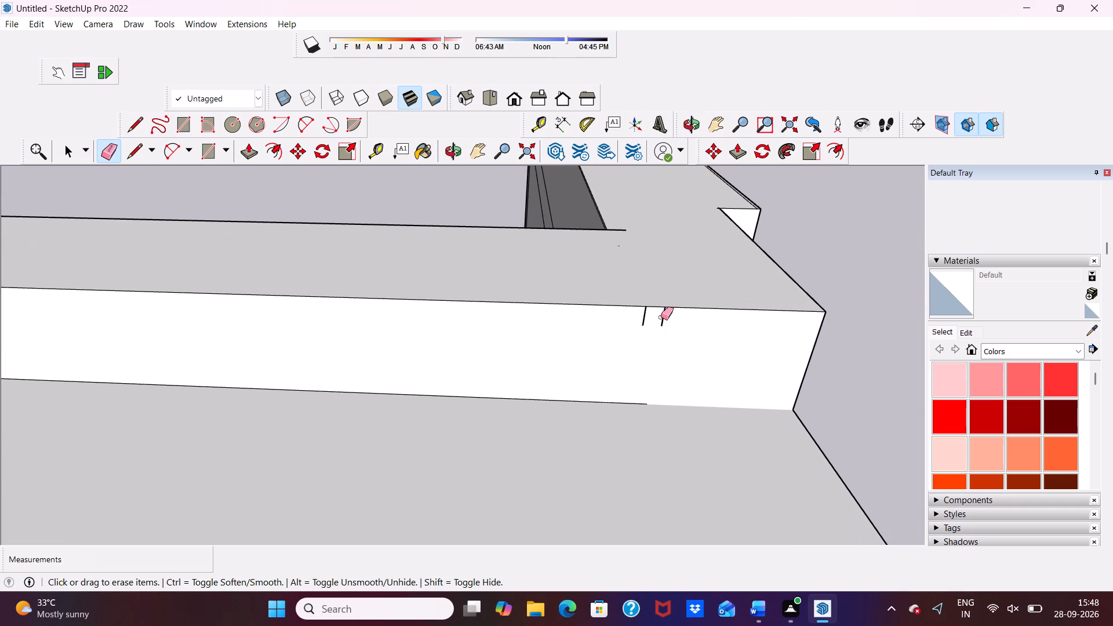
drag(667, 315, 634, 320)
scroll(617, 207, up, 4)
click(613, 242)
Pull the roof slab's underside down about 6 3/8", covering the thin outlined strip along the adjoining wall.
scroll(602, 258, down, 4)
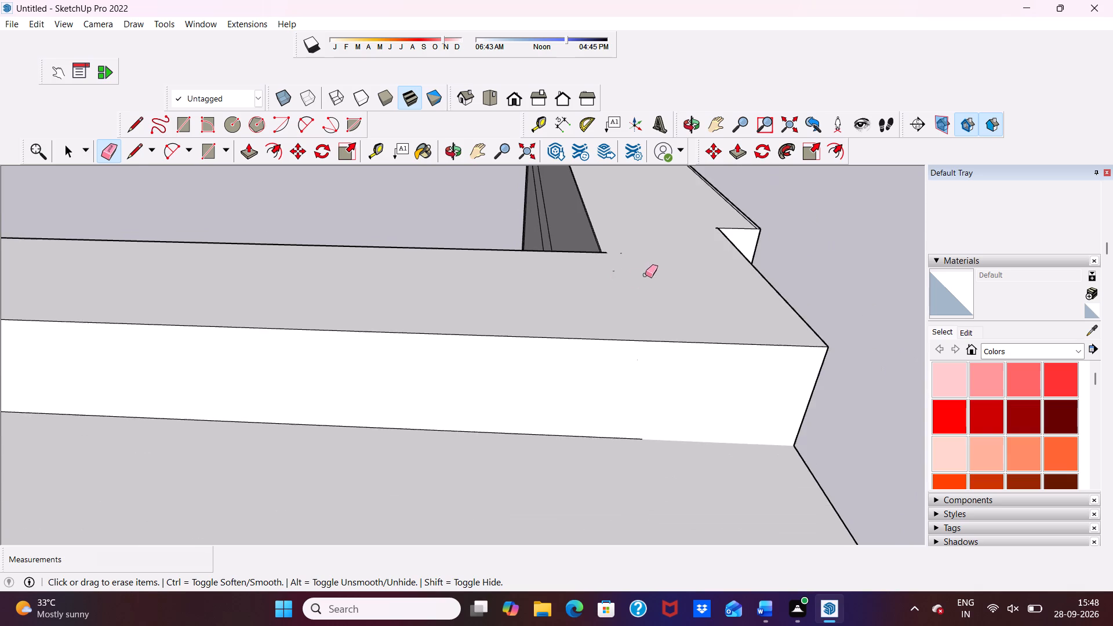
scroll(645, 275, down, 6)
middle_drag(669, 326, 488, 107)
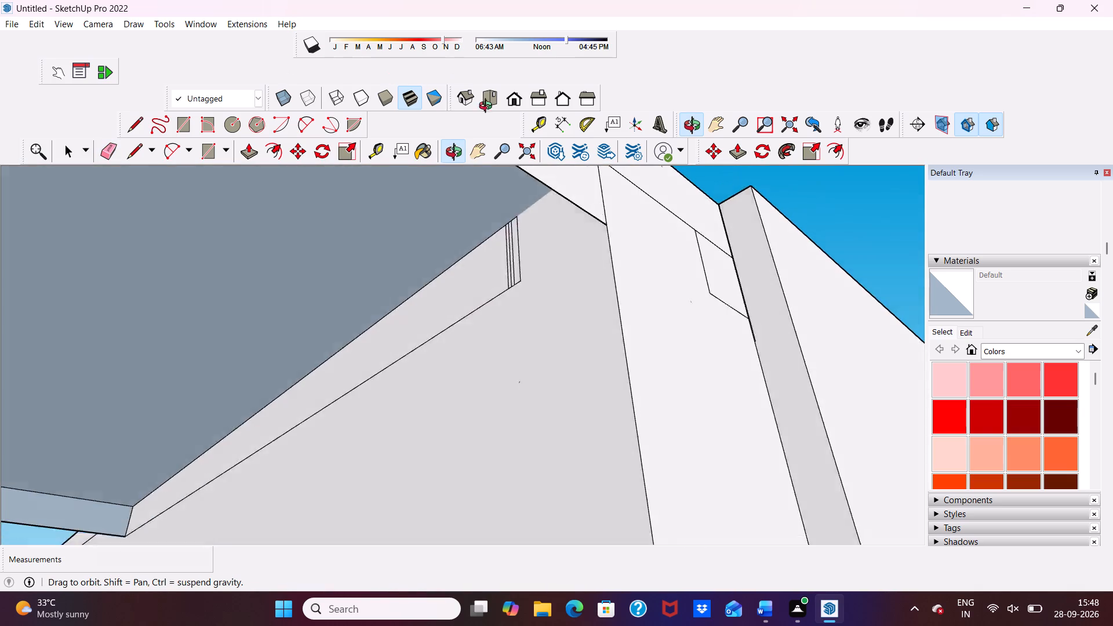
middle_drag(488, 107, 500, 153)
middle_drag(464, 288, 614, 144)
key(space)
click(534, 228)
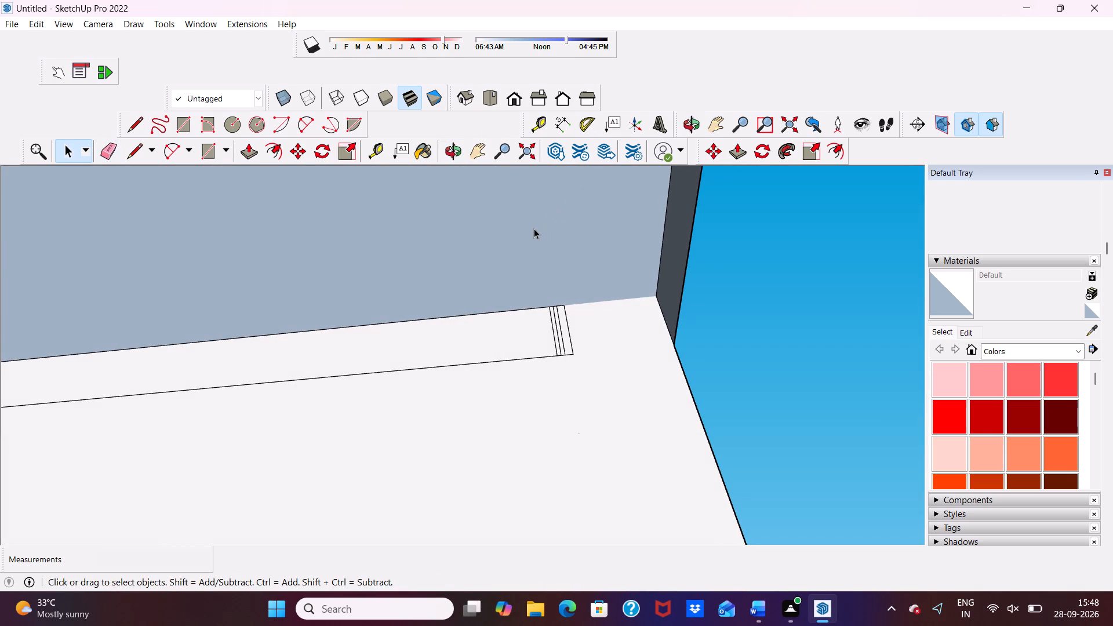
scroll(525, 236, down, 2)
click(246, 156)
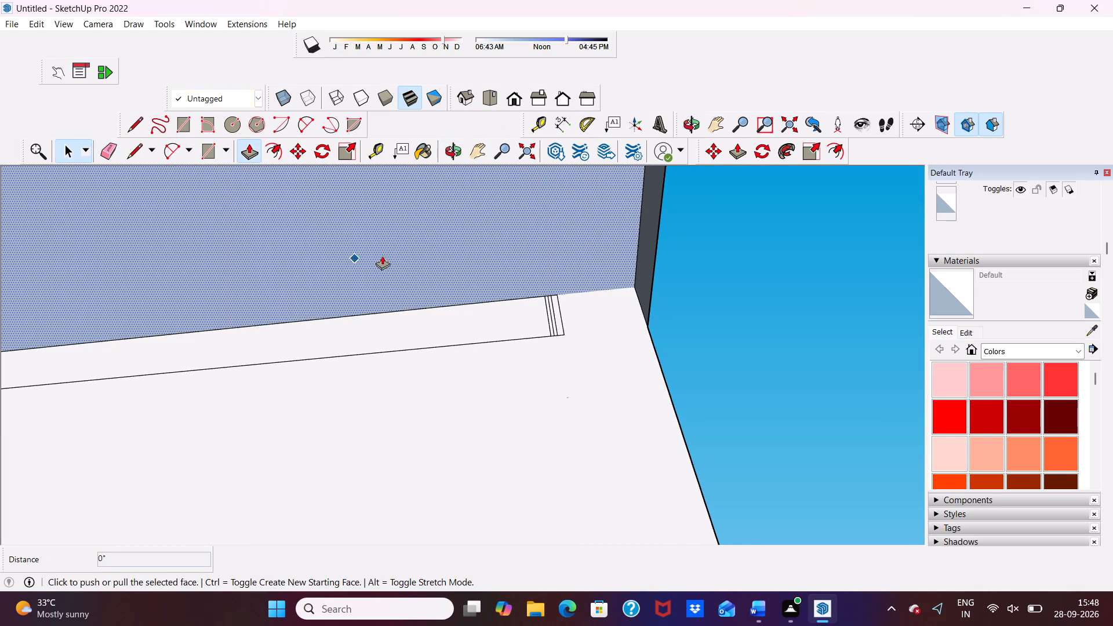
click(392, 247)
scroll(461, 279, down, 5)
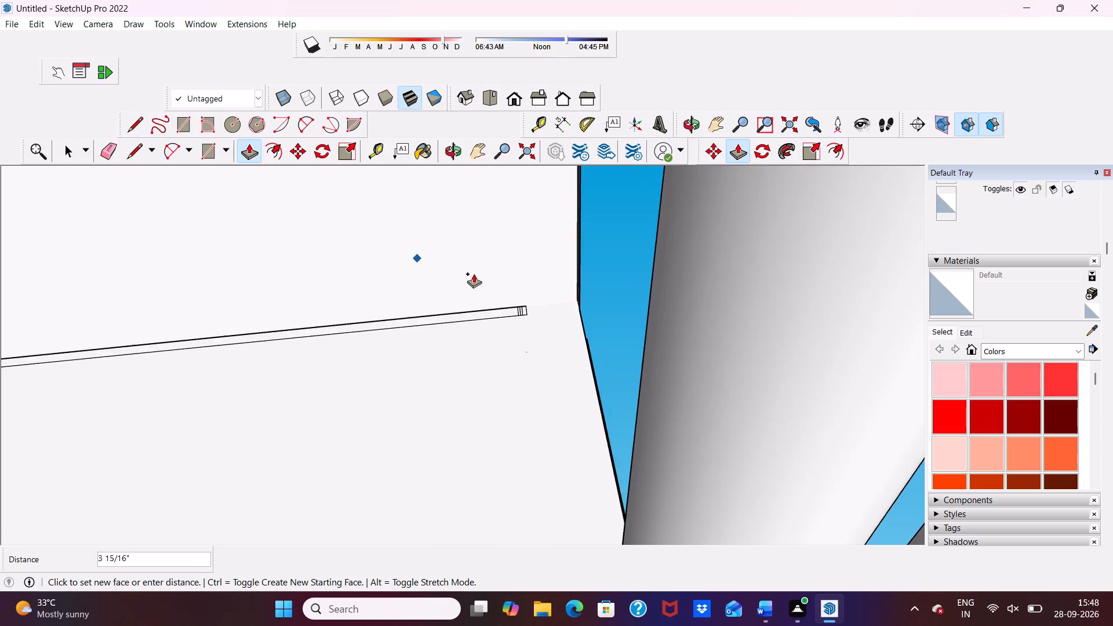
scroll(482, 272, down, 1)
scroll(540, 240, down, 1)
middle_drag(555, 214, 541, 231)
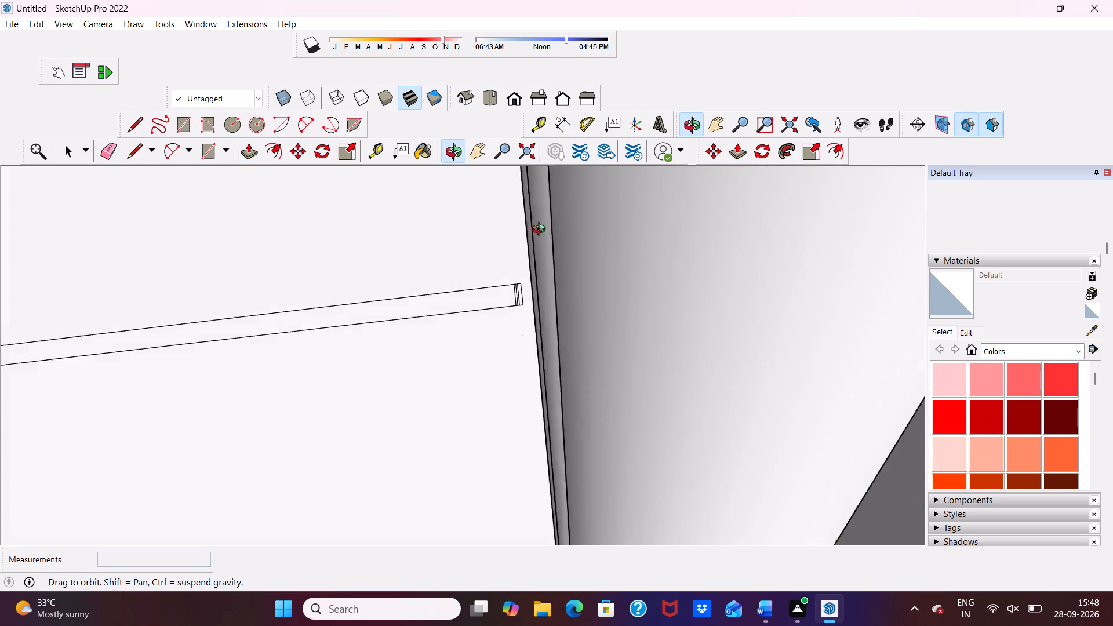
middle_drag(541, 231, 468, 276)
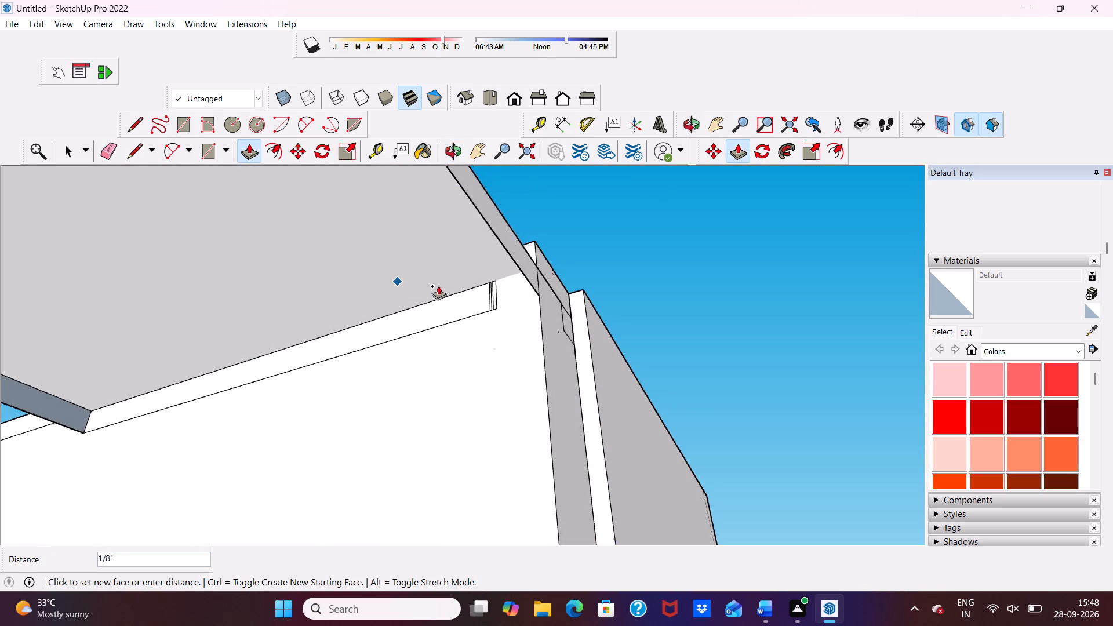
scroll(387, 309, down, 5)
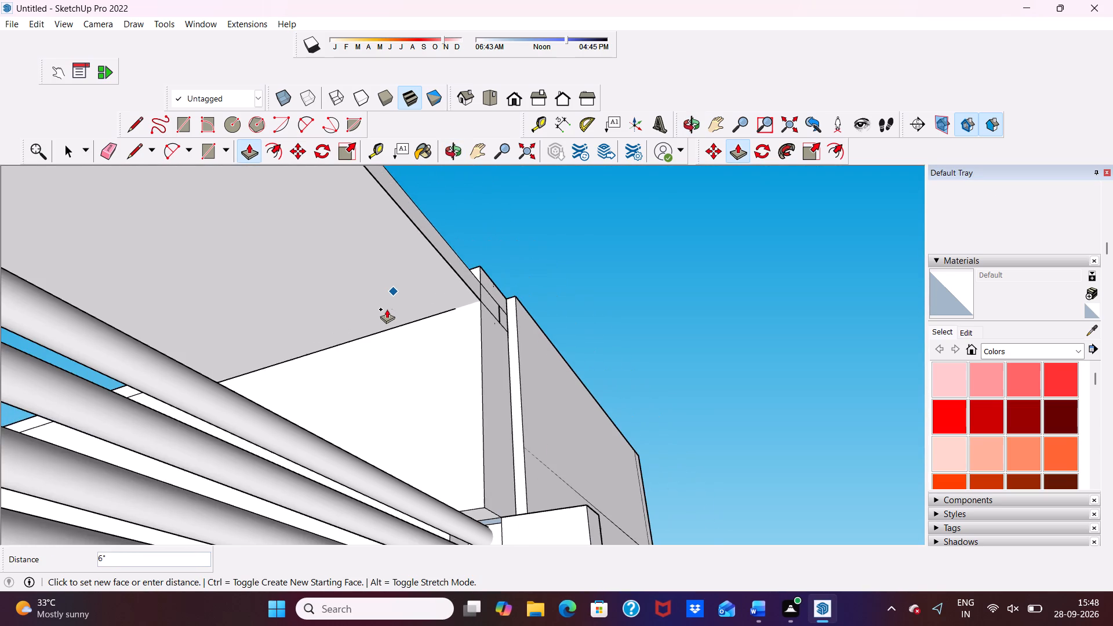
scroll(403, 275, down, 3)
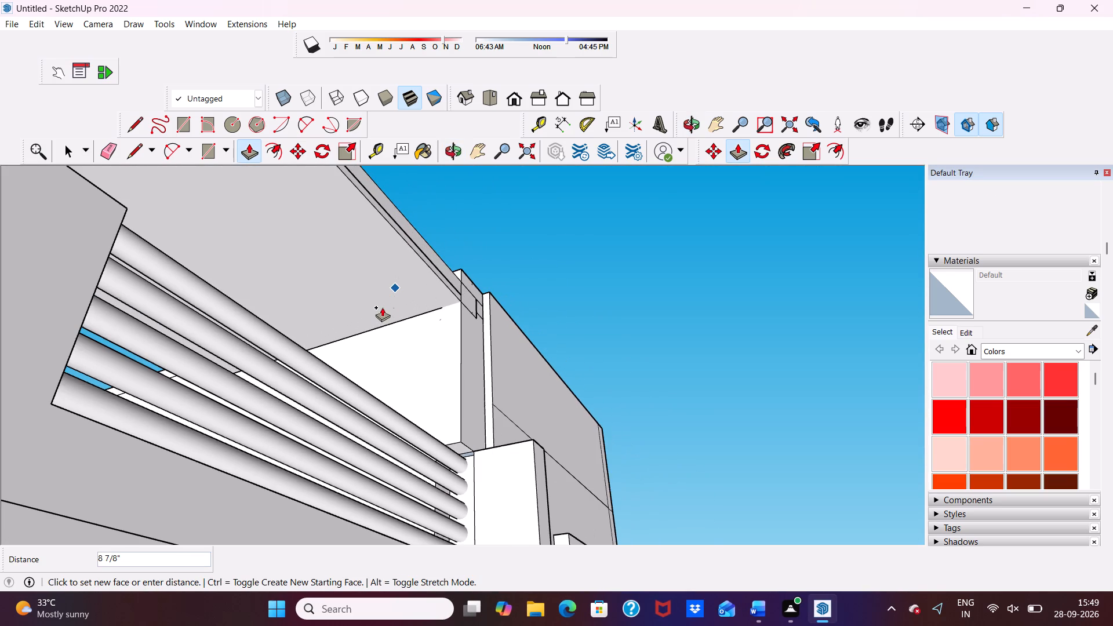
scroll(379, 295, up, 1)
scroll(379, 294, down, 1)
scroll(379, 294, up, 1)
scroll(379, 294, down, 2)
middle_drag(379, 294, 298, 342)
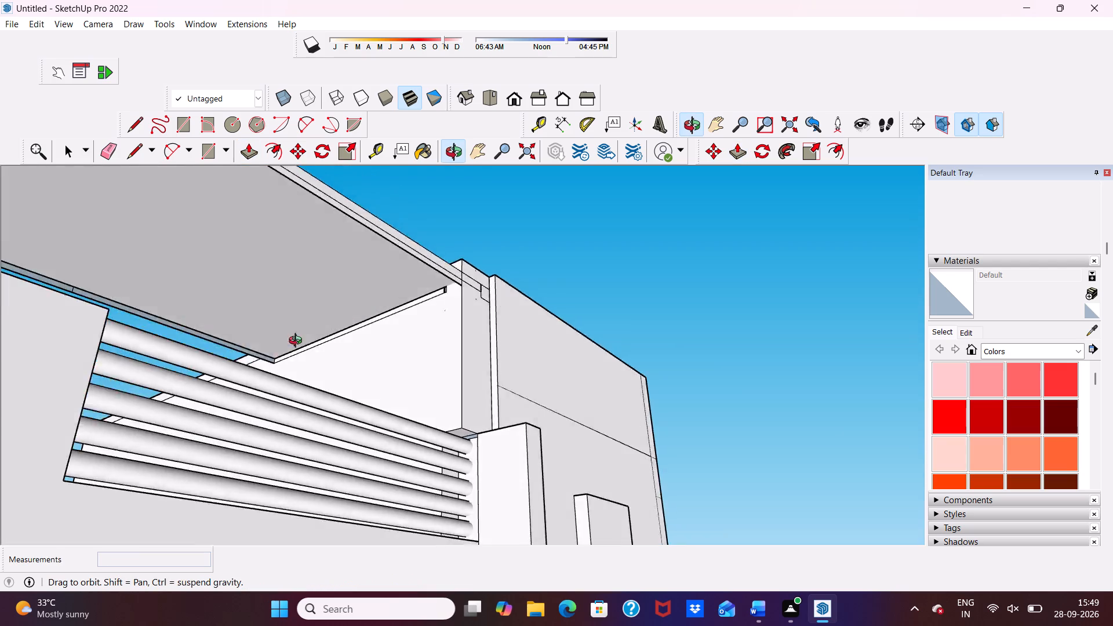
middle_drag(298, 342, 194, 406)
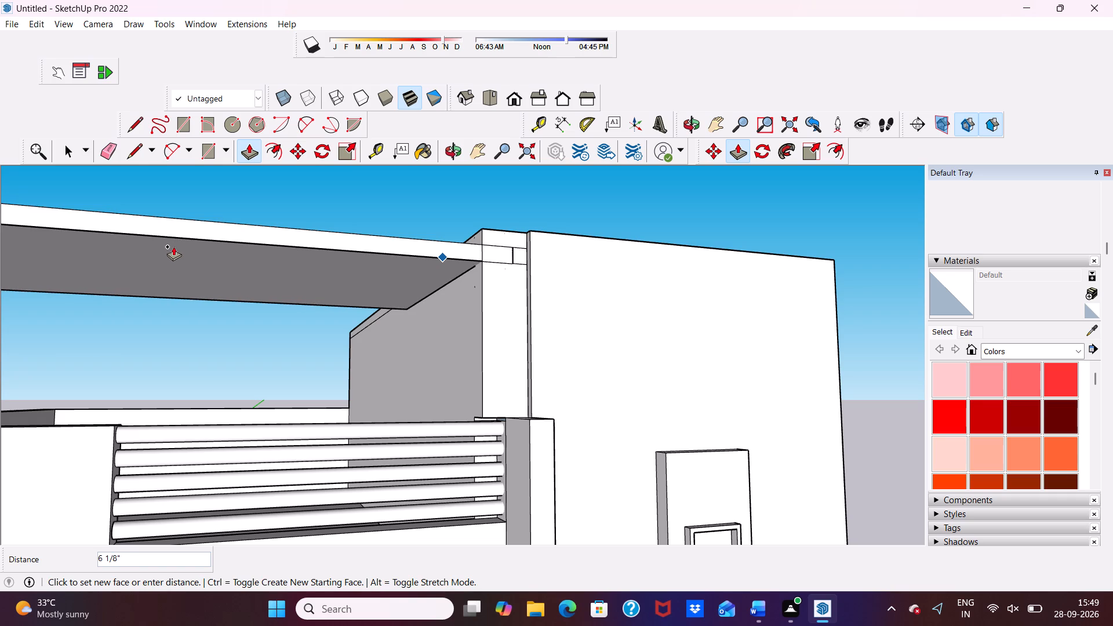
click(173, 246)
Erase the thin seam running along the bottom of the roof slab's front face.
scroll(198, 241, up, 10)
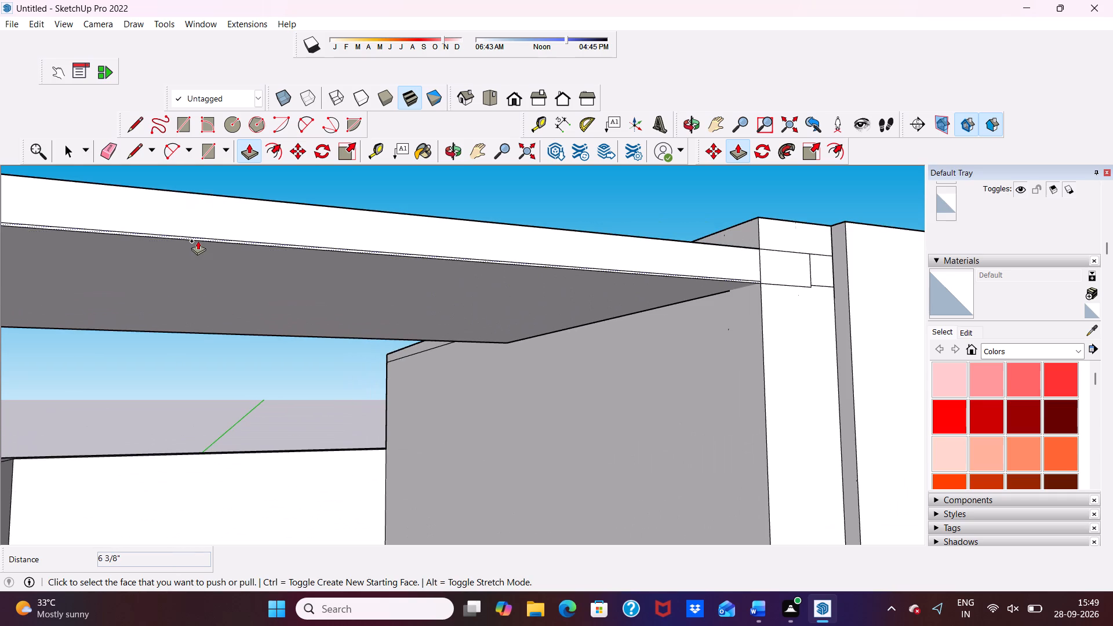
scroll(198, 241, down, 5)
scroll(199, 207, up, 1)
scroll(104, 143, up, 1)
click(107, 151)
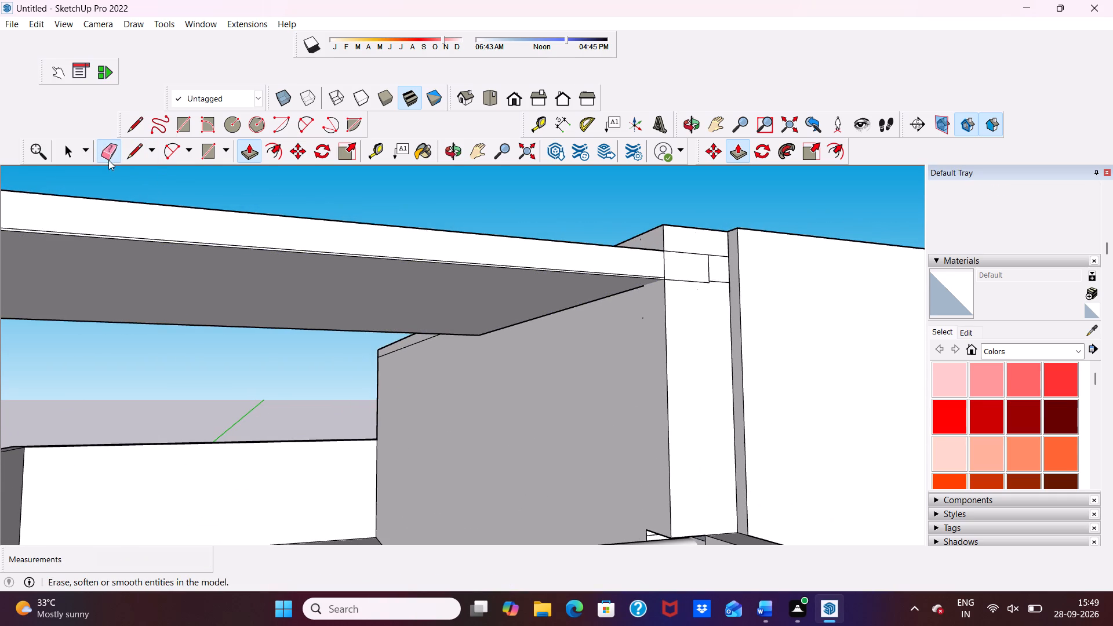
scroll(395, 289, up, 4)
scroll(537, 243, up, 4)
click(540, 241)
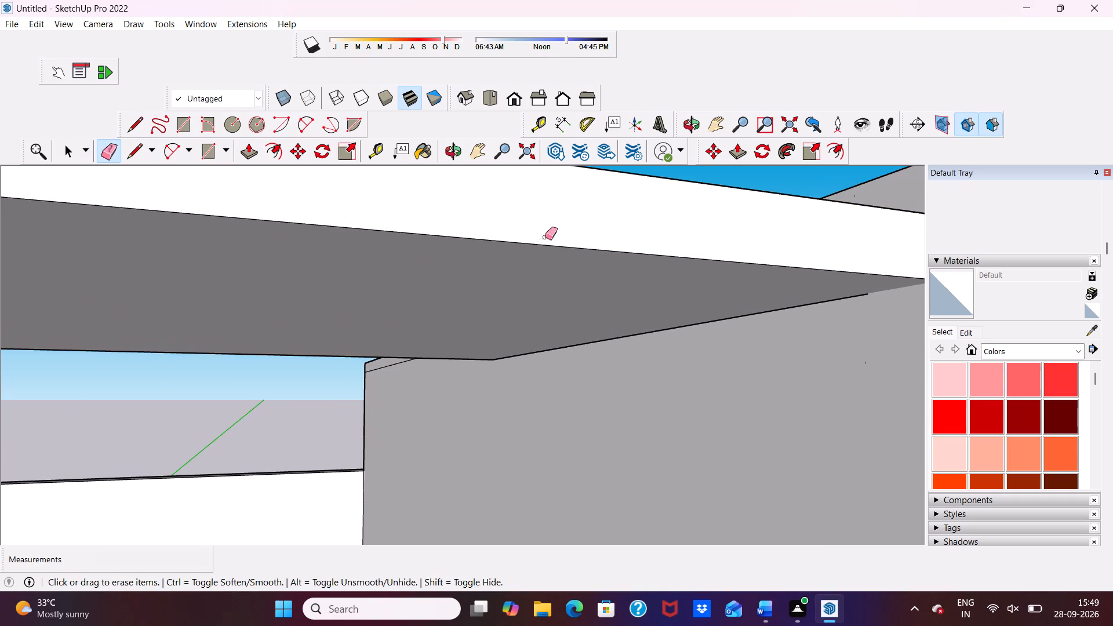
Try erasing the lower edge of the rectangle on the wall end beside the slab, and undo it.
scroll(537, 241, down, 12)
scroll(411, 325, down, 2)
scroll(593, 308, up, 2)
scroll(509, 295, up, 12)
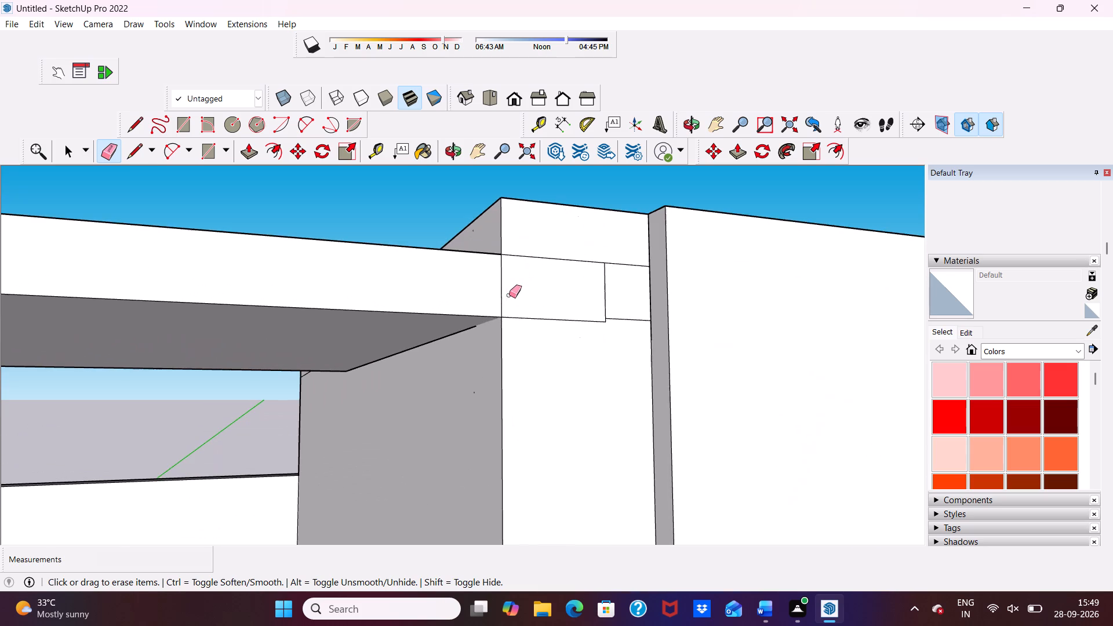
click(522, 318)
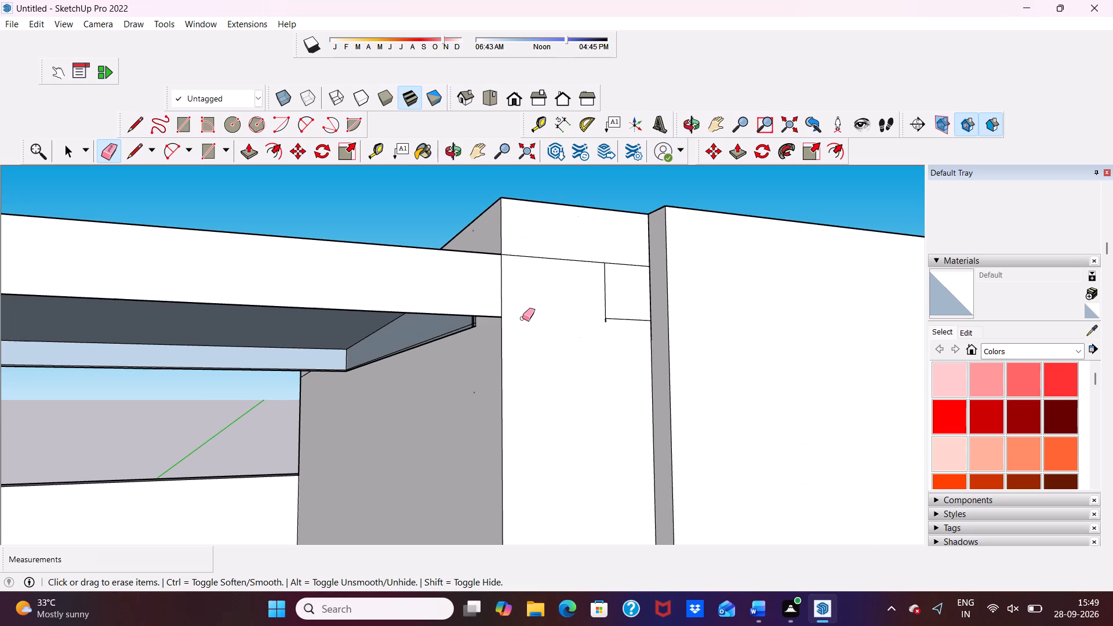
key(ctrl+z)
Erase the two short horizontal lines between the rectangle on the wall end and the tall front wall.
ctrl+drag(513, 351, 565, 333)
scroll(537, 338, down, 4)
scroll(577, 327, up, 4)
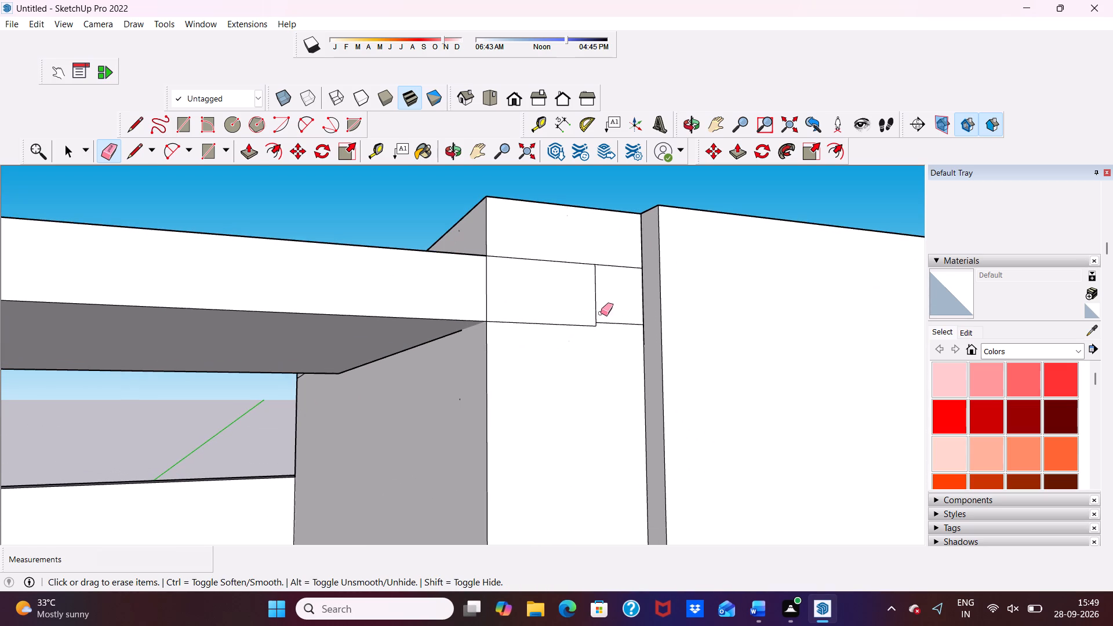
click(620, 323)
scroll(587, 334, down, 9)
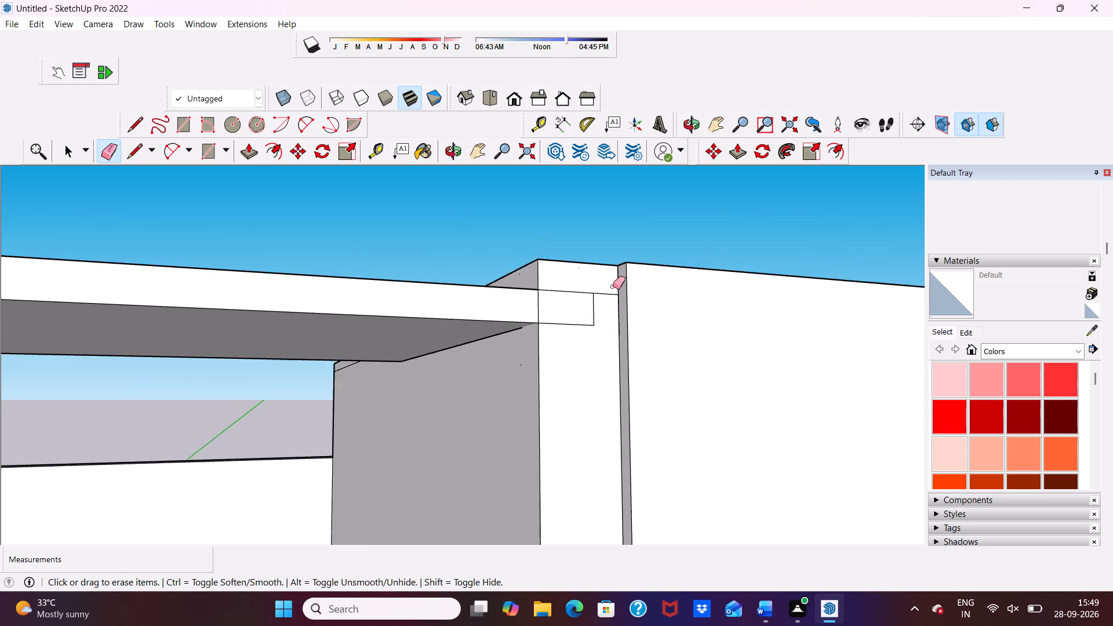
scroll(613, 286, down, 2)
middle_drag(619, 295, 548, 309)
scroll(688, 278, up, 2)
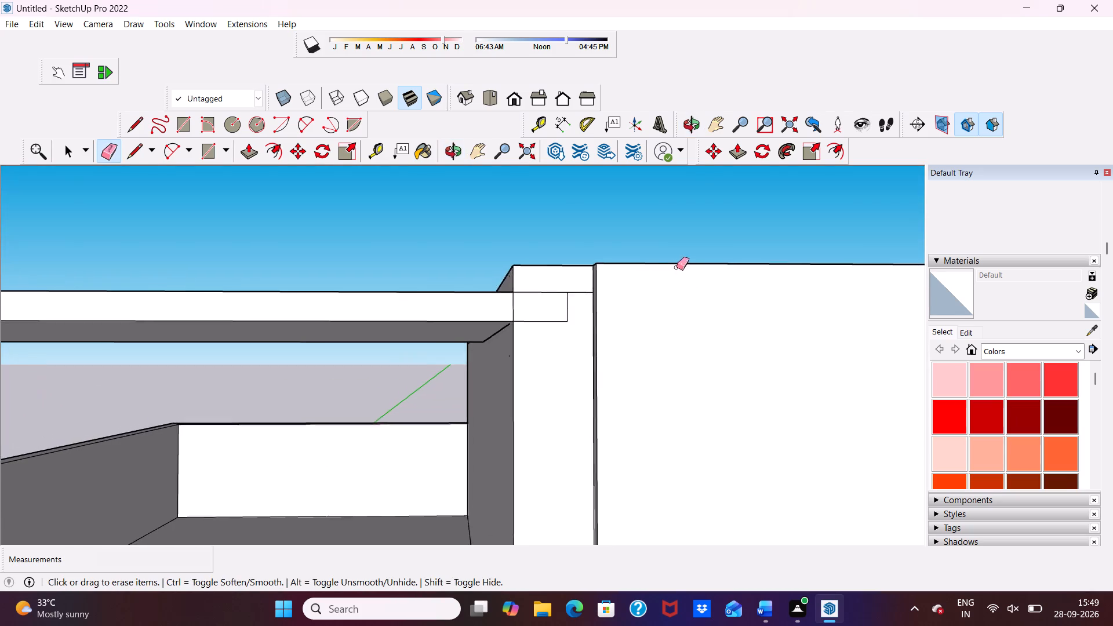
scroll(676, 267, up, 2)
scroll(540, 305, up, 5)
click(560, 293)
scroll(556, 276, down, 11)
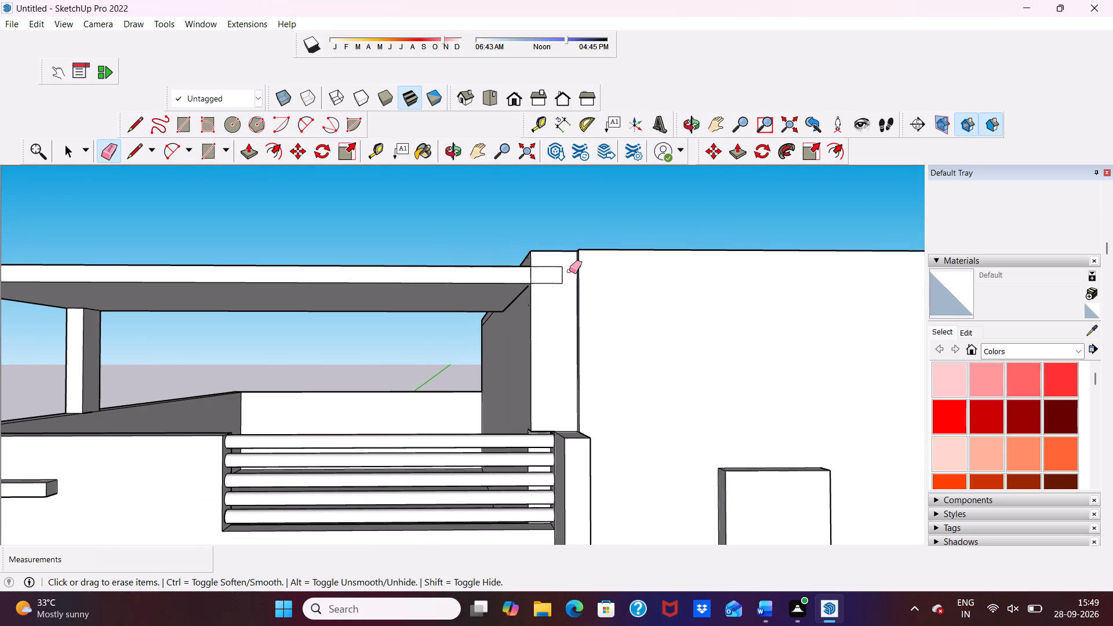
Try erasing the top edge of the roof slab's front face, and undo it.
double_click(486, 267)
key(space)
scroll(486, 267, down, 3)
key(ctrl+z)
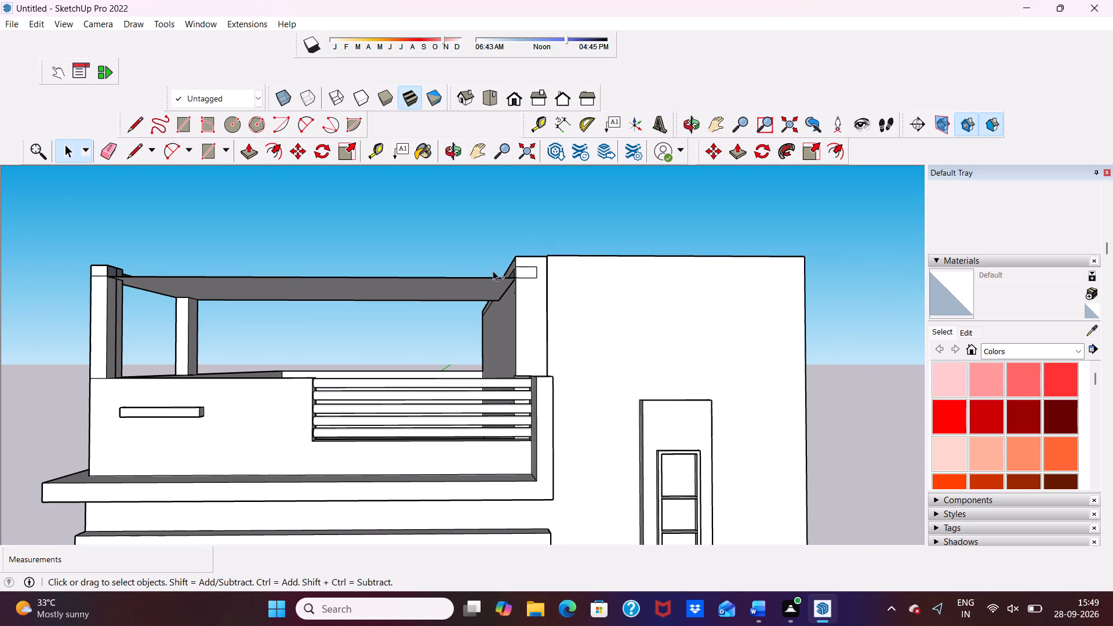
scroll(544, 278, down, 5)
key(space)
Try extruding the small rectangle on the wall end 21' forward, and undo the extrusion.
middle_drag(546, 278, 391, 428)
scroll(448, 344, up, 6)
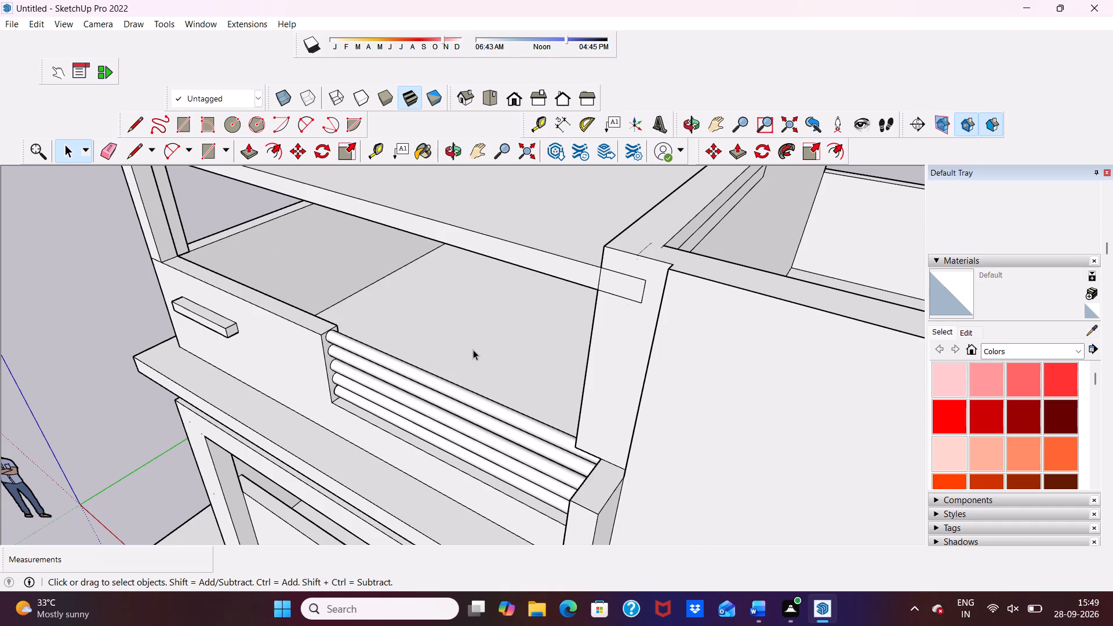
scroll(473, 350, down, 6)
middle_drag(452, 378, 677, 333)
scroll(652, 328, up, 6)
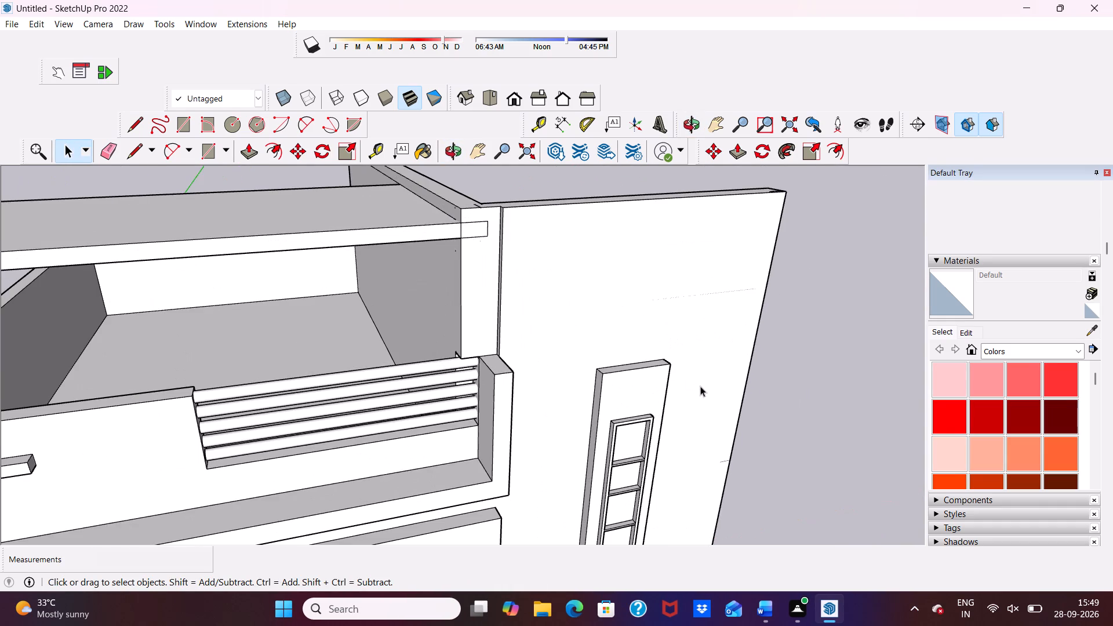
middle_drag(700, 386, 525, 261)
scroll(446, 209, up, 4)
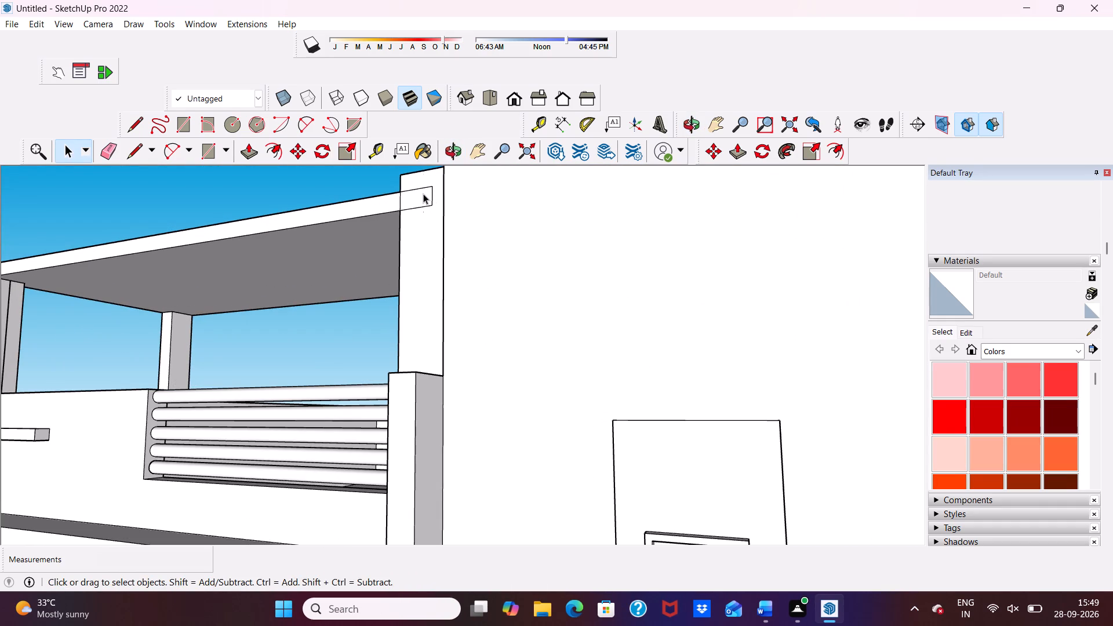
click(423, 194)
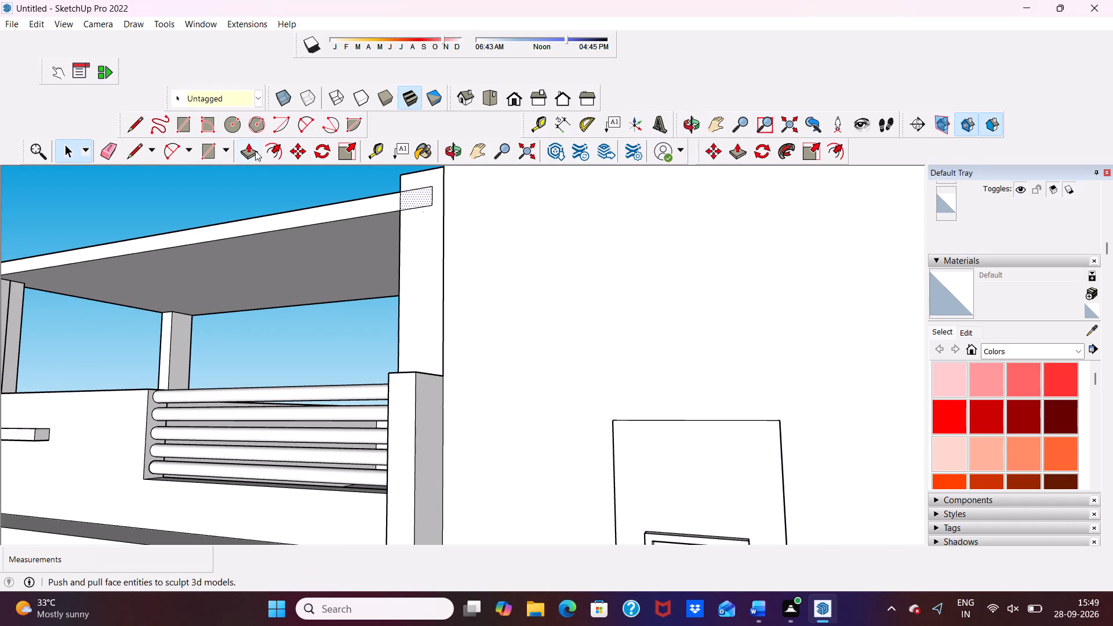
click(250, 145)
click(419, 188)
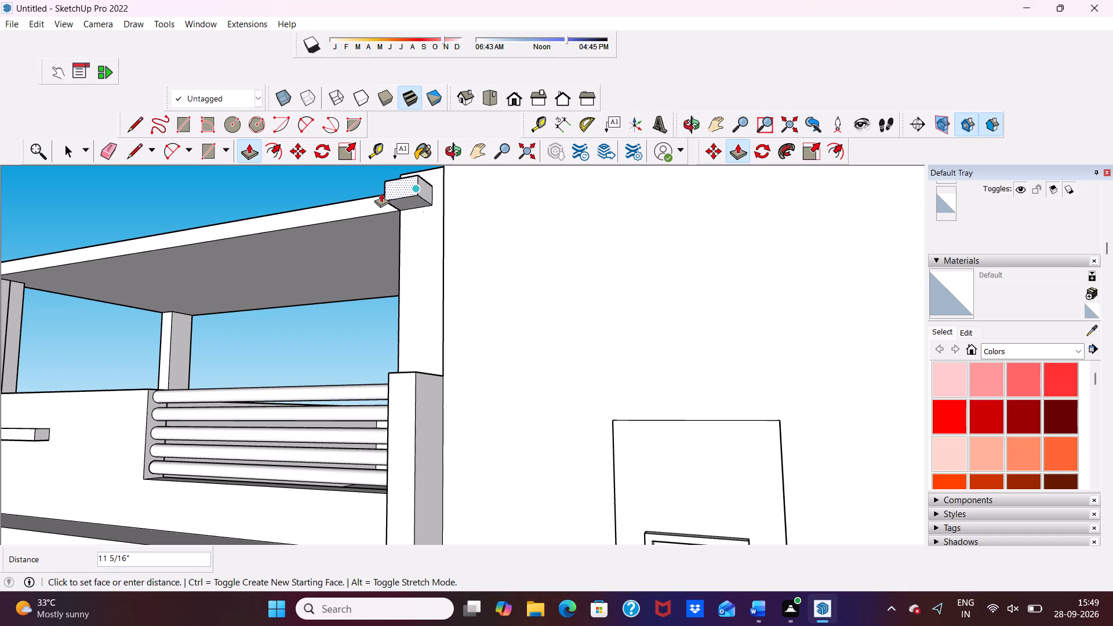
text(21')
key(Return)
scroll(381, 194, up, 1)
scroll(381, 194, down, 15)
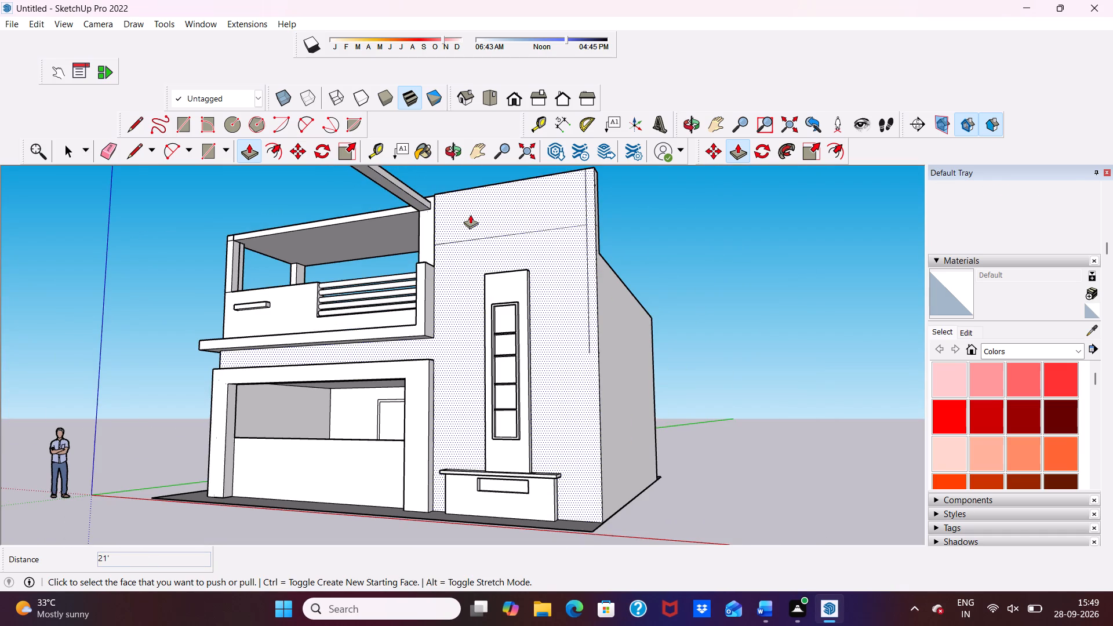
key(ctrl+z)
Extrude the small rectangle on the wall end beside the roof slab 1' forward.
scroll(450, 238, down, 5)
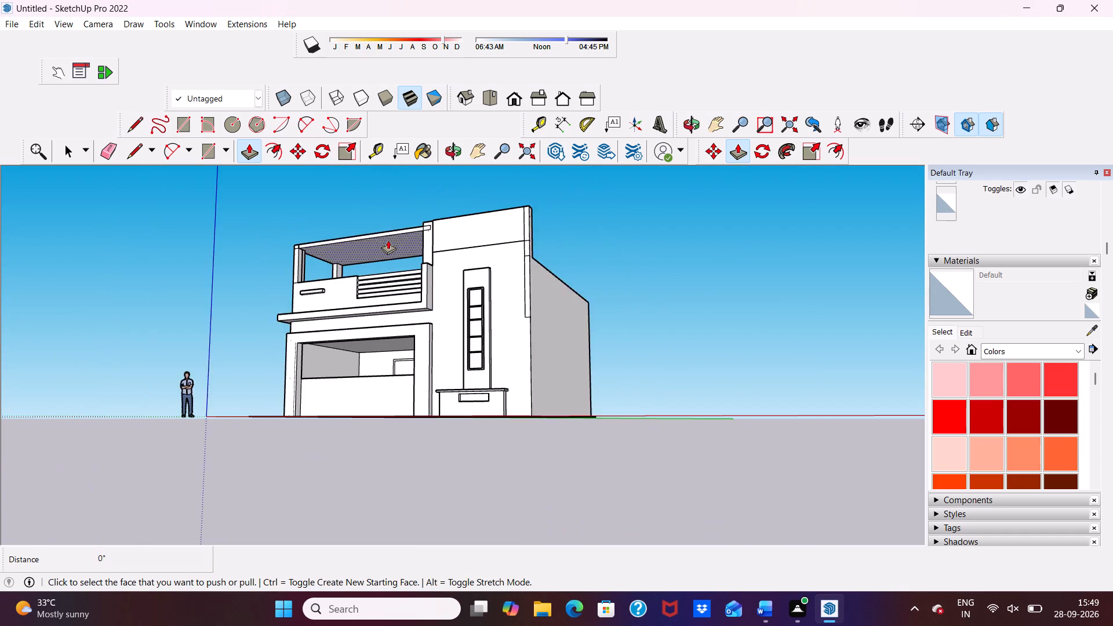
scroll(391, 223, up, 14)
click(566, 267)
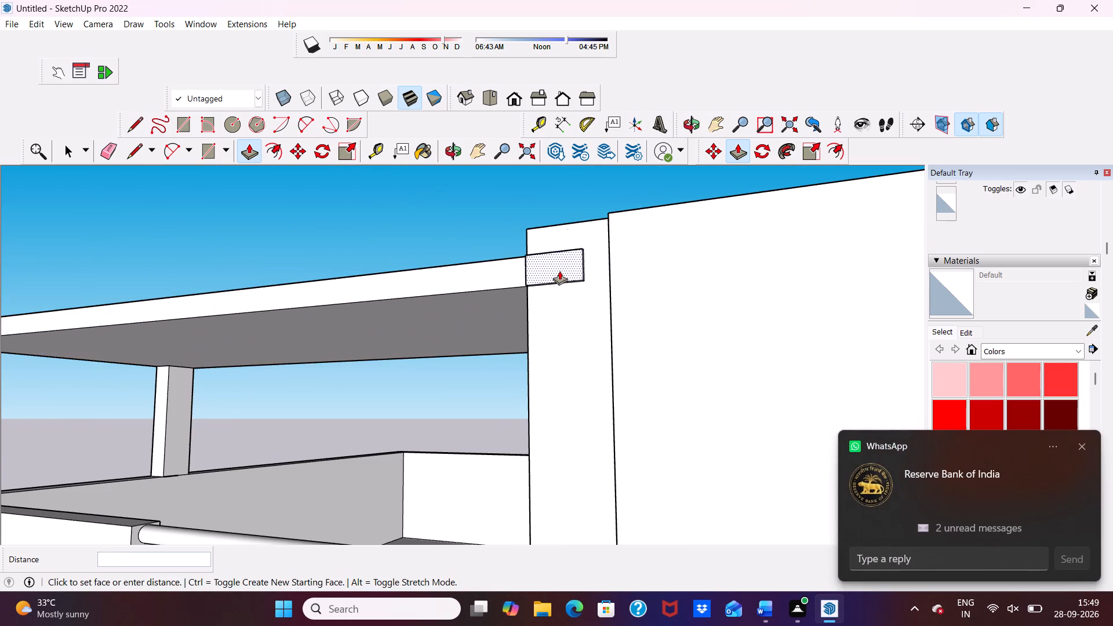
text(1')
key(Return)
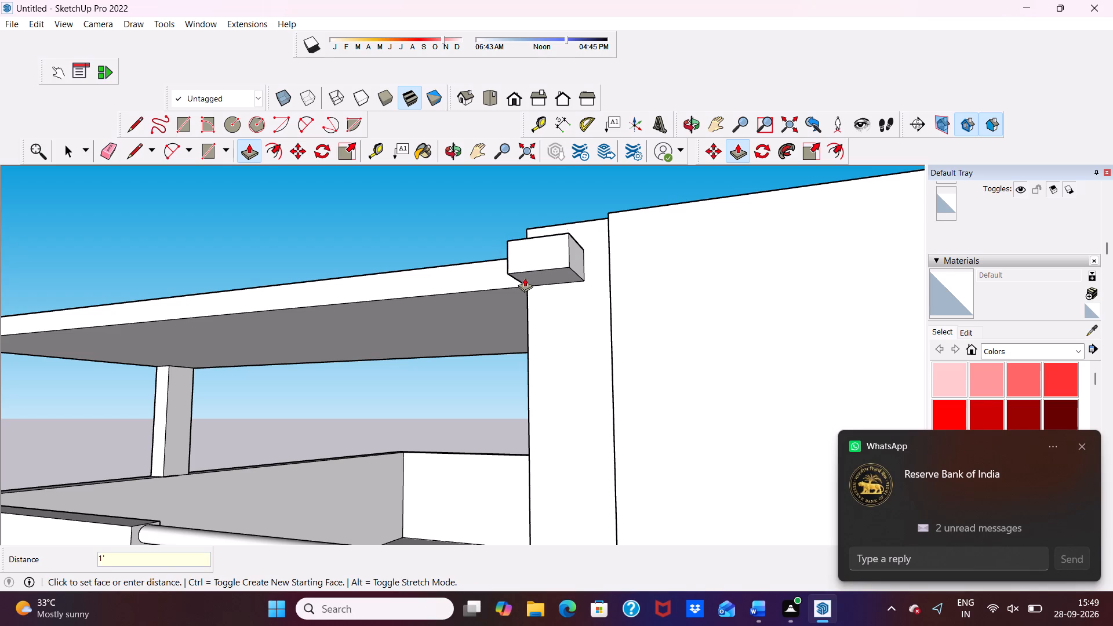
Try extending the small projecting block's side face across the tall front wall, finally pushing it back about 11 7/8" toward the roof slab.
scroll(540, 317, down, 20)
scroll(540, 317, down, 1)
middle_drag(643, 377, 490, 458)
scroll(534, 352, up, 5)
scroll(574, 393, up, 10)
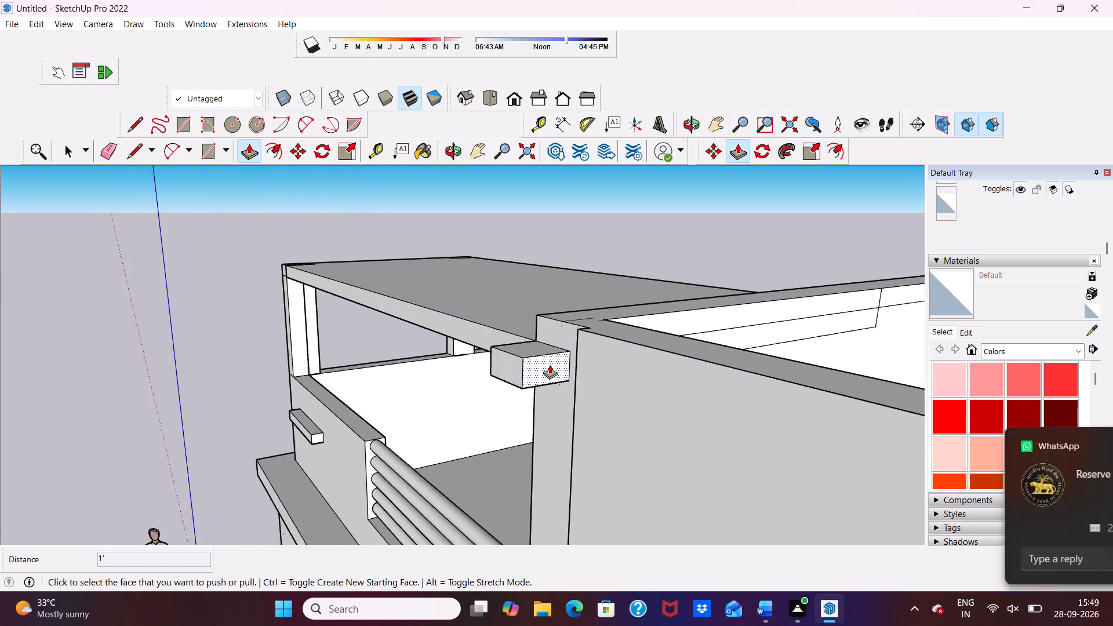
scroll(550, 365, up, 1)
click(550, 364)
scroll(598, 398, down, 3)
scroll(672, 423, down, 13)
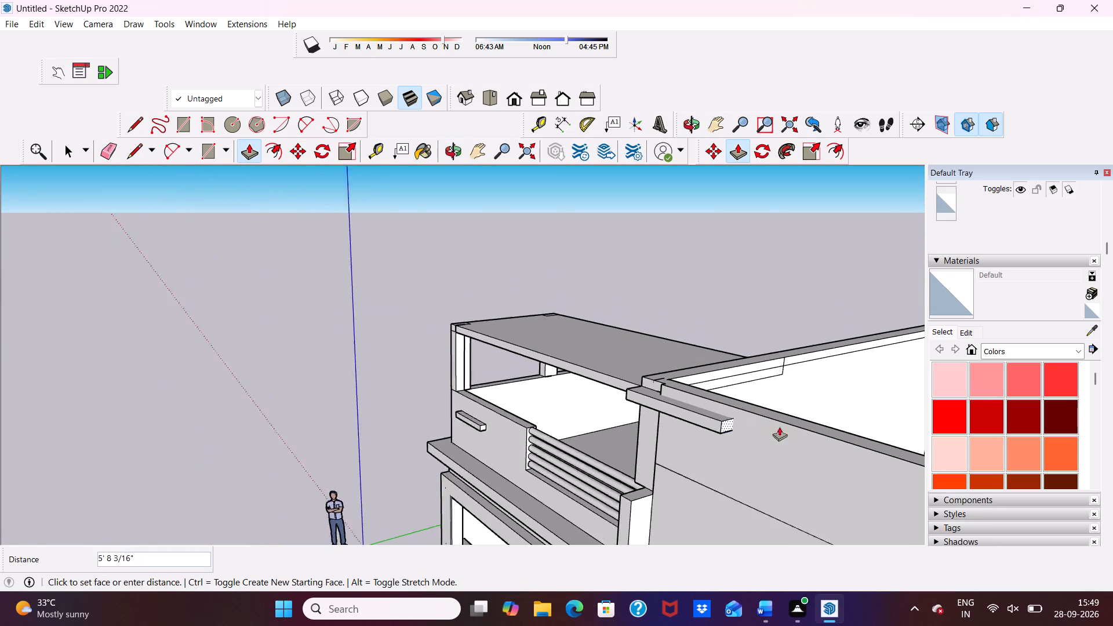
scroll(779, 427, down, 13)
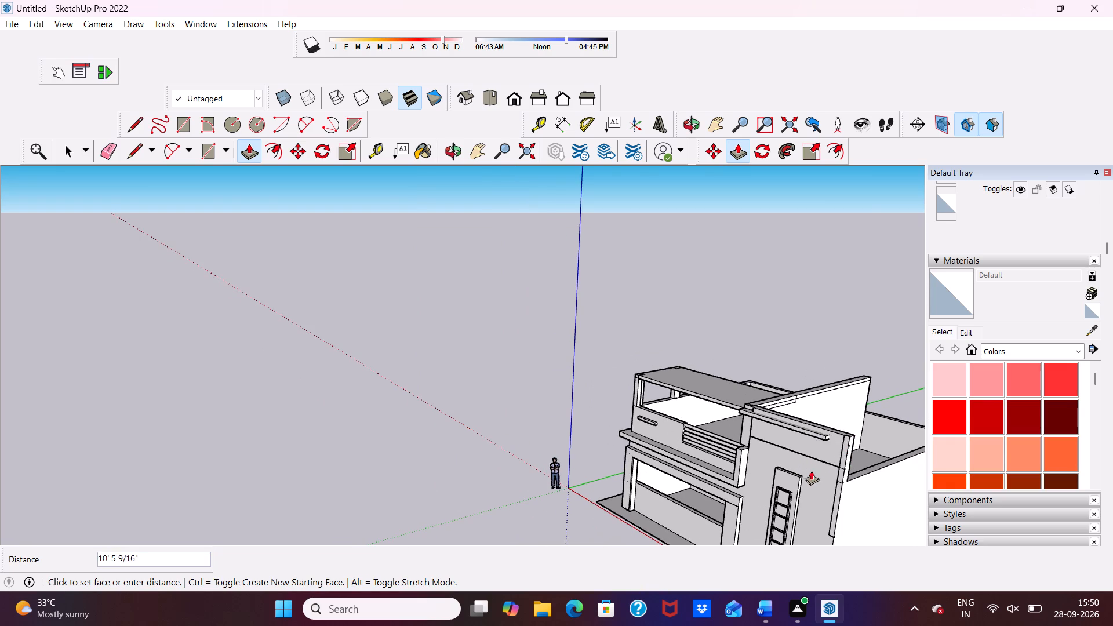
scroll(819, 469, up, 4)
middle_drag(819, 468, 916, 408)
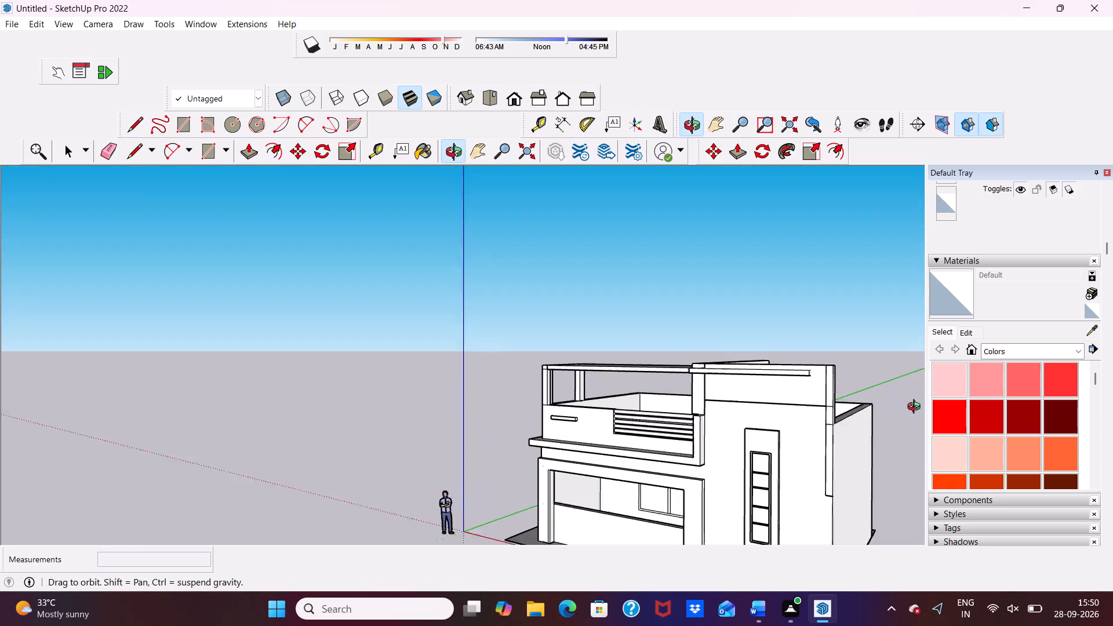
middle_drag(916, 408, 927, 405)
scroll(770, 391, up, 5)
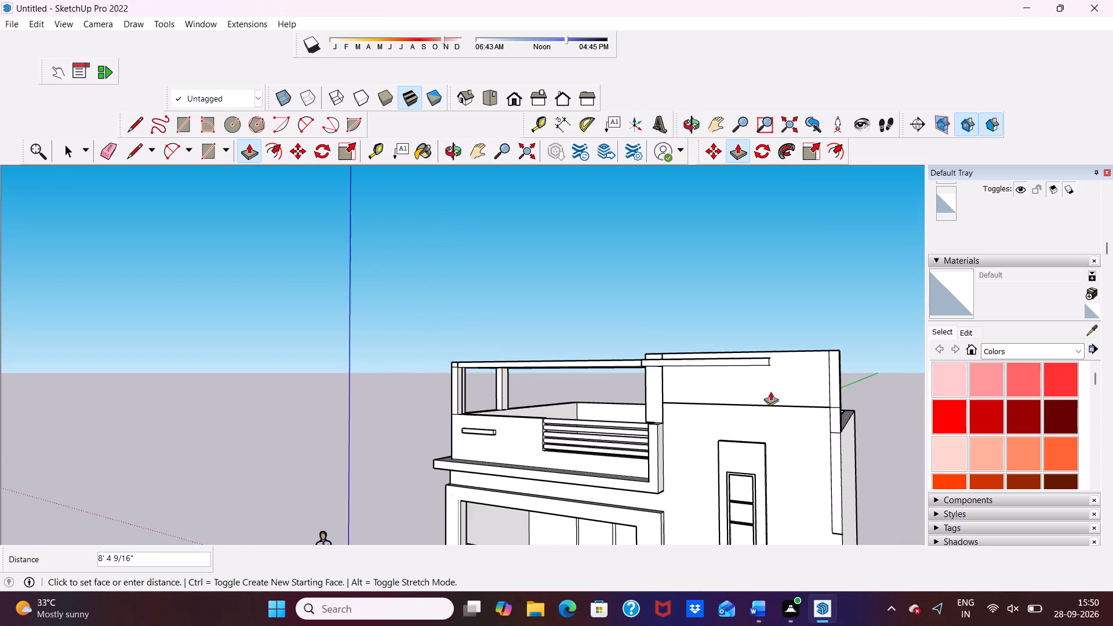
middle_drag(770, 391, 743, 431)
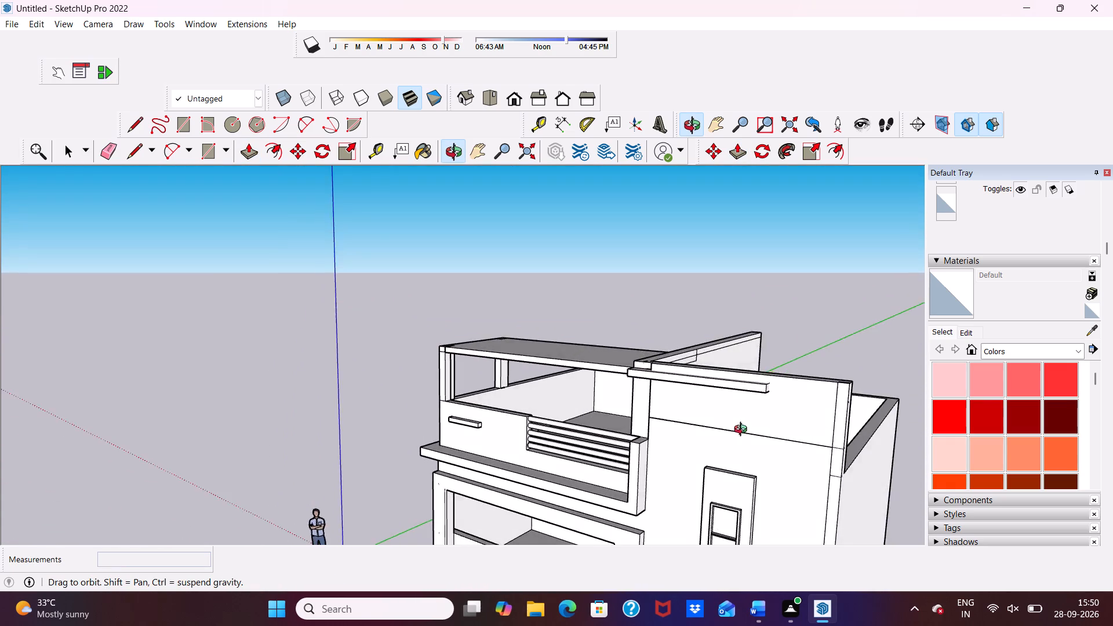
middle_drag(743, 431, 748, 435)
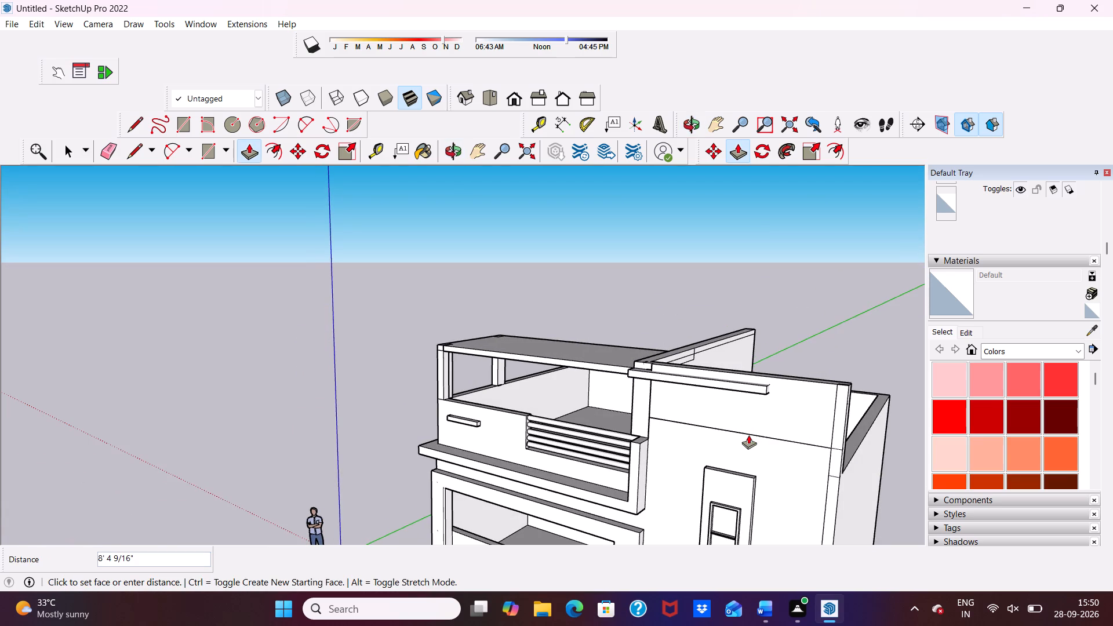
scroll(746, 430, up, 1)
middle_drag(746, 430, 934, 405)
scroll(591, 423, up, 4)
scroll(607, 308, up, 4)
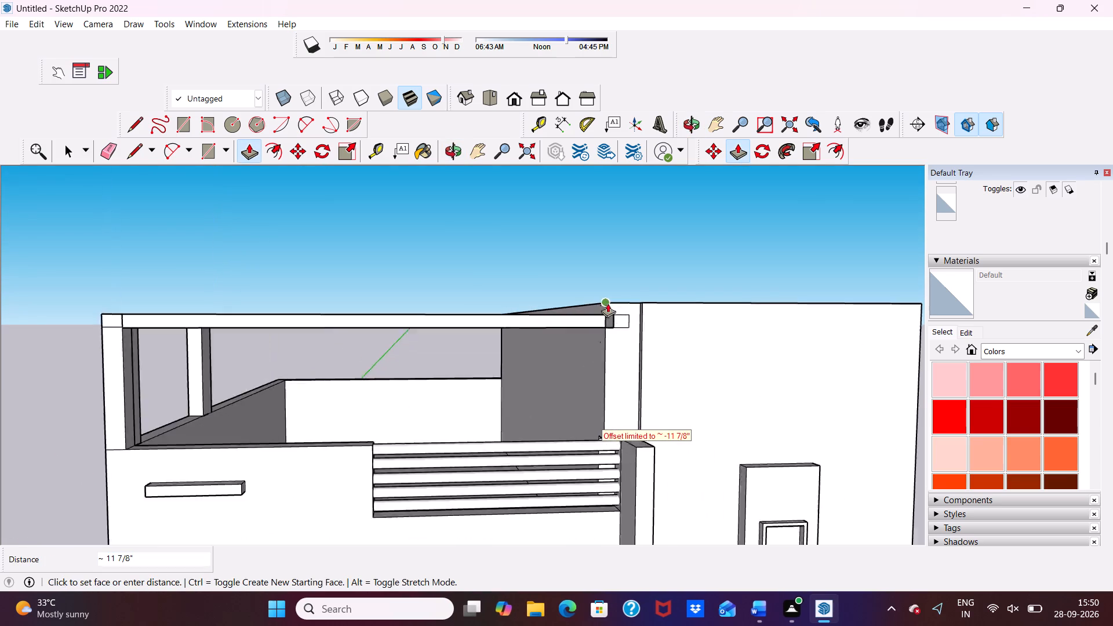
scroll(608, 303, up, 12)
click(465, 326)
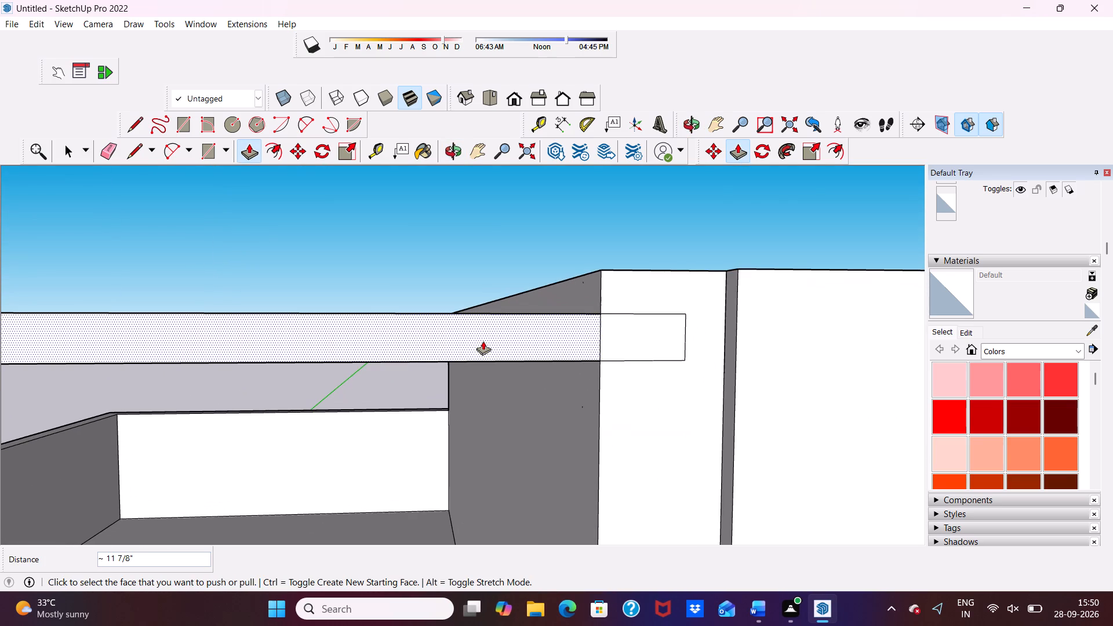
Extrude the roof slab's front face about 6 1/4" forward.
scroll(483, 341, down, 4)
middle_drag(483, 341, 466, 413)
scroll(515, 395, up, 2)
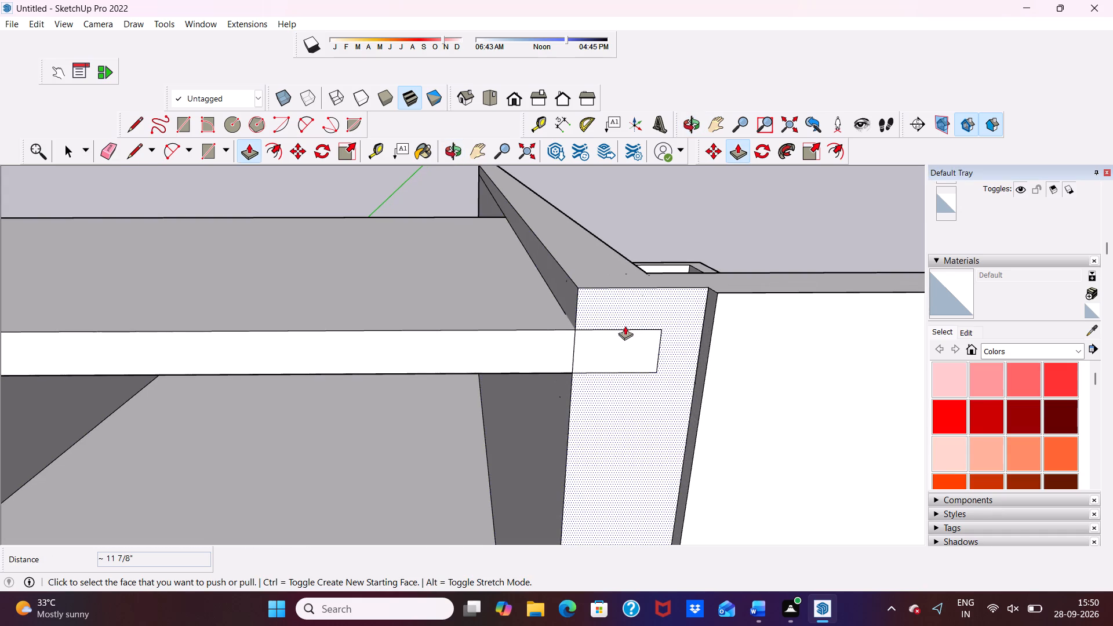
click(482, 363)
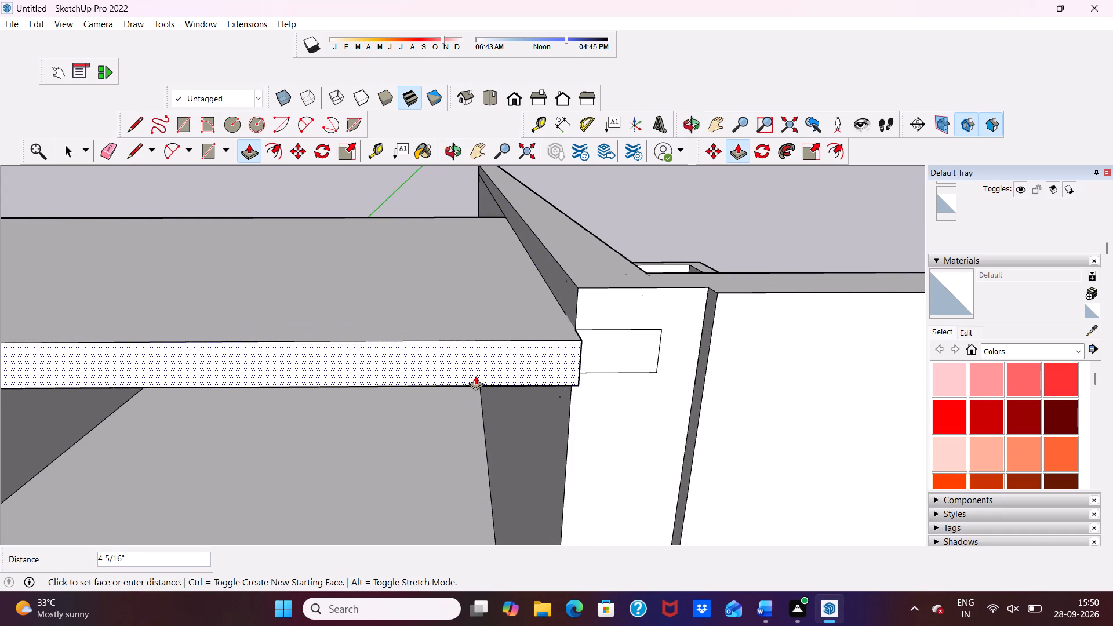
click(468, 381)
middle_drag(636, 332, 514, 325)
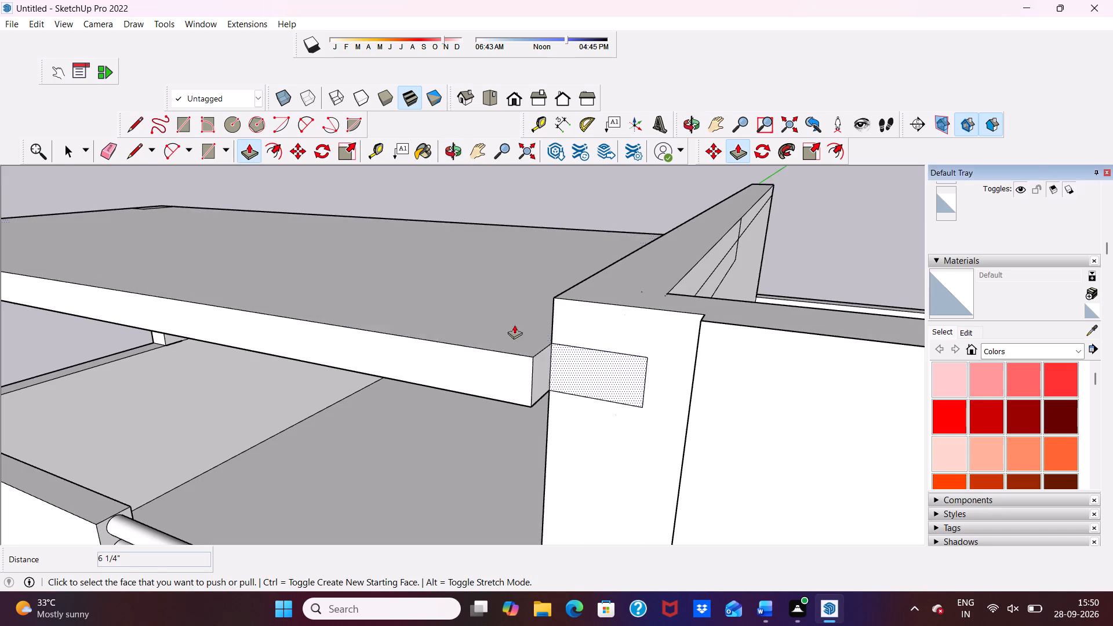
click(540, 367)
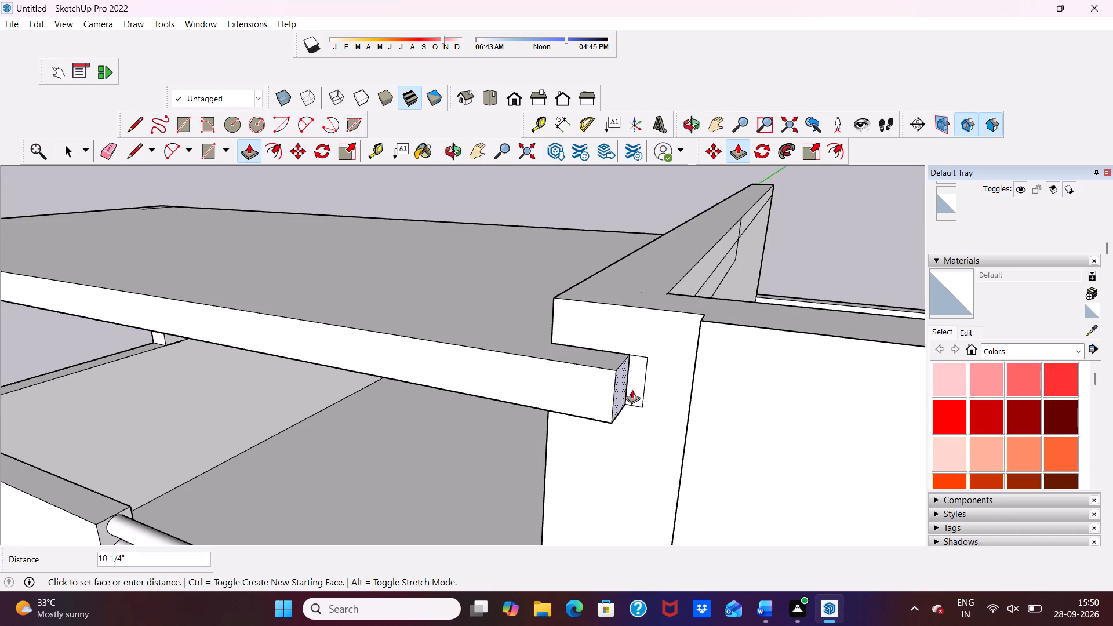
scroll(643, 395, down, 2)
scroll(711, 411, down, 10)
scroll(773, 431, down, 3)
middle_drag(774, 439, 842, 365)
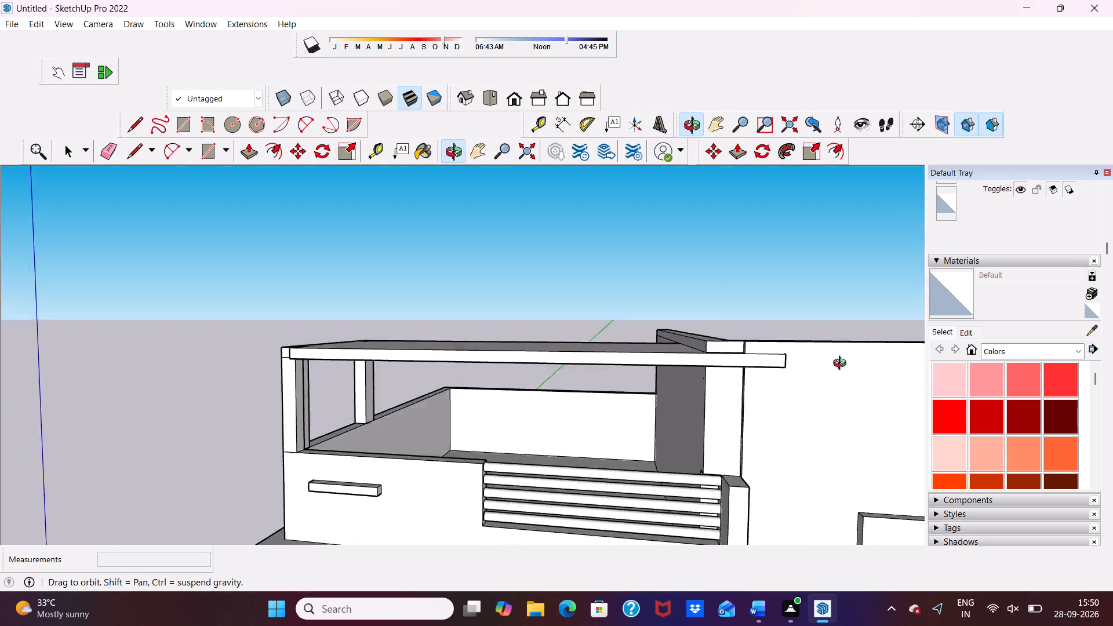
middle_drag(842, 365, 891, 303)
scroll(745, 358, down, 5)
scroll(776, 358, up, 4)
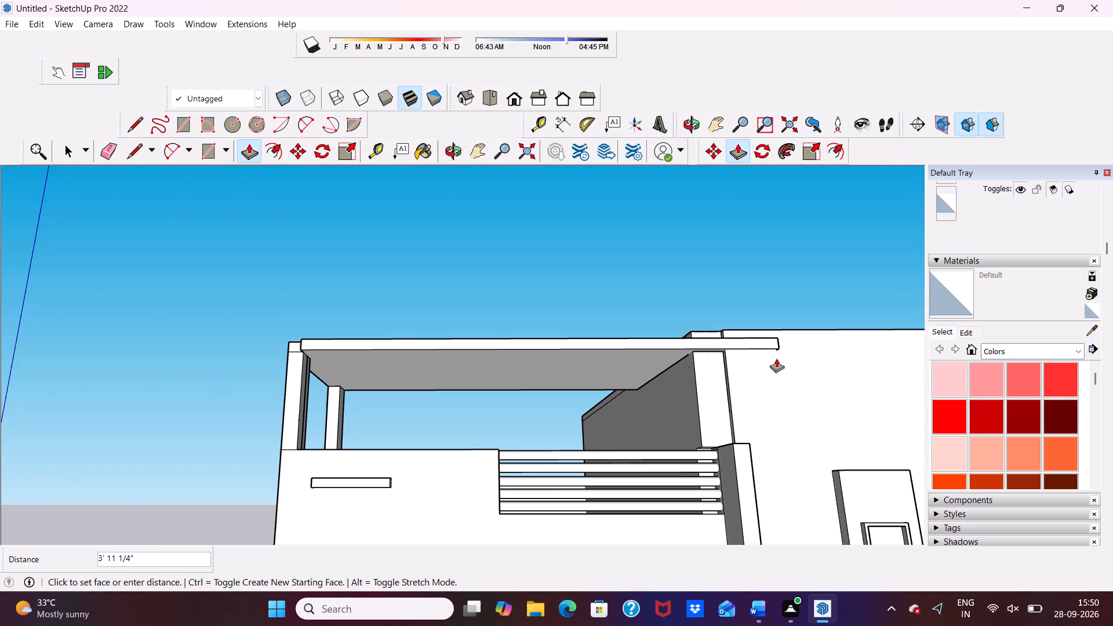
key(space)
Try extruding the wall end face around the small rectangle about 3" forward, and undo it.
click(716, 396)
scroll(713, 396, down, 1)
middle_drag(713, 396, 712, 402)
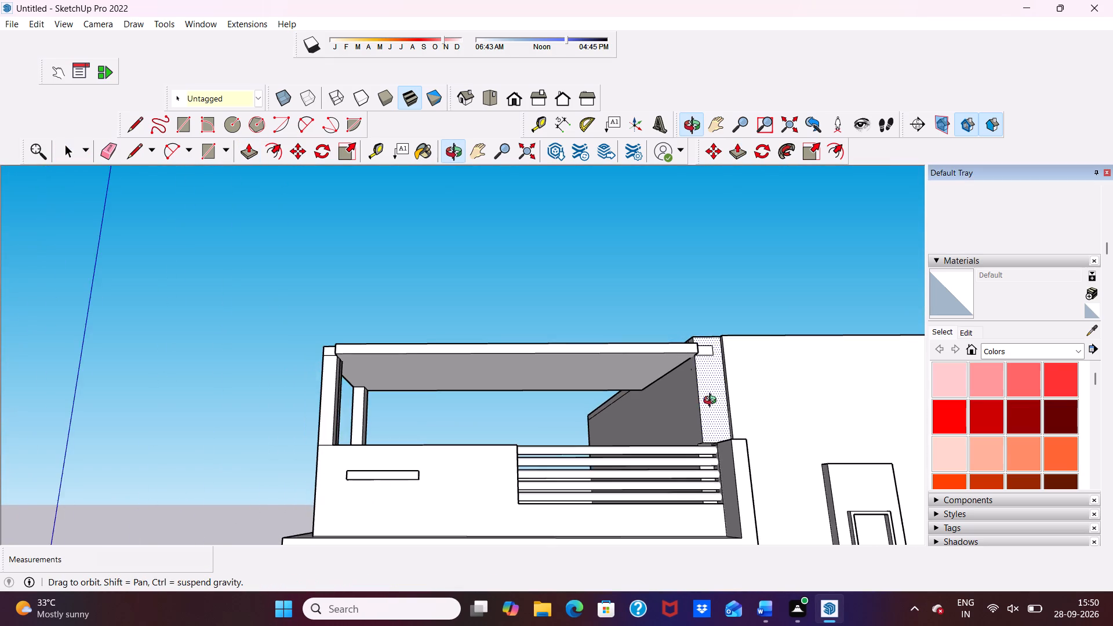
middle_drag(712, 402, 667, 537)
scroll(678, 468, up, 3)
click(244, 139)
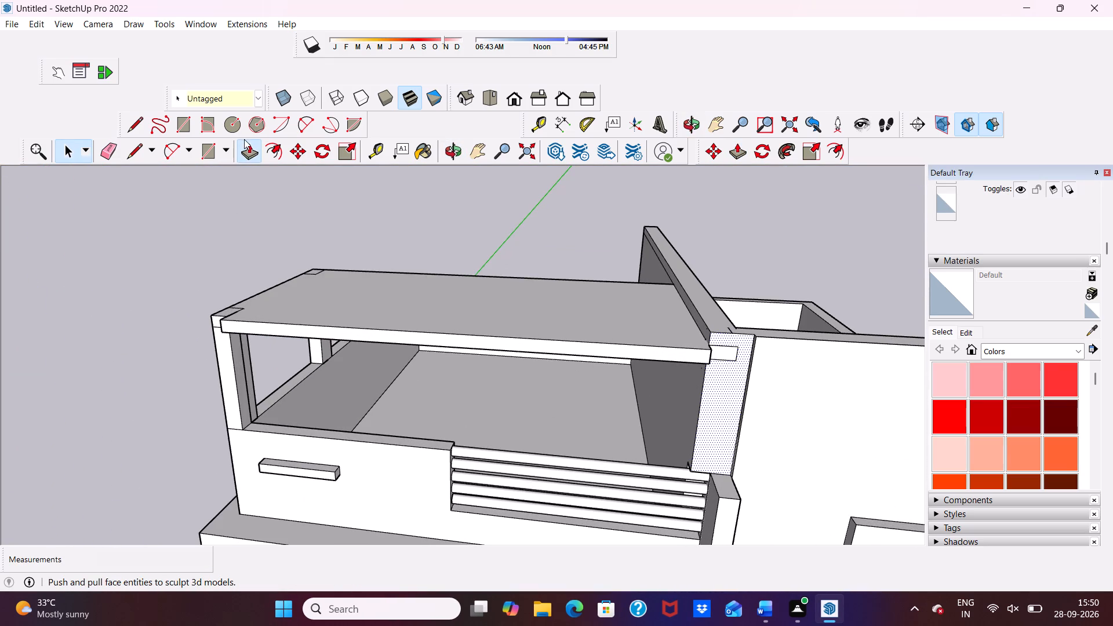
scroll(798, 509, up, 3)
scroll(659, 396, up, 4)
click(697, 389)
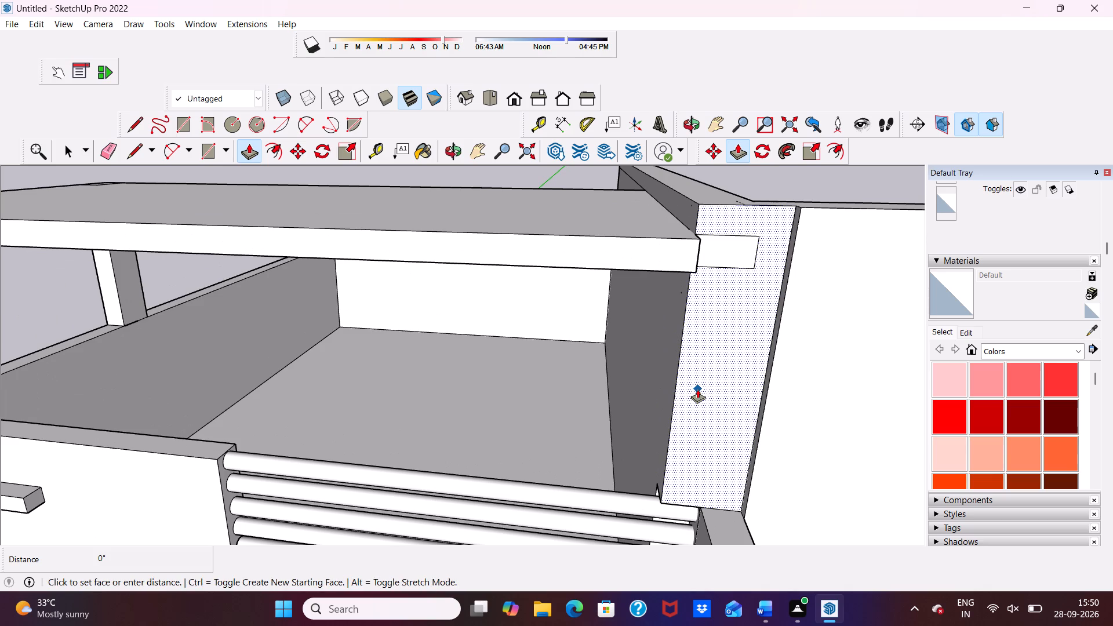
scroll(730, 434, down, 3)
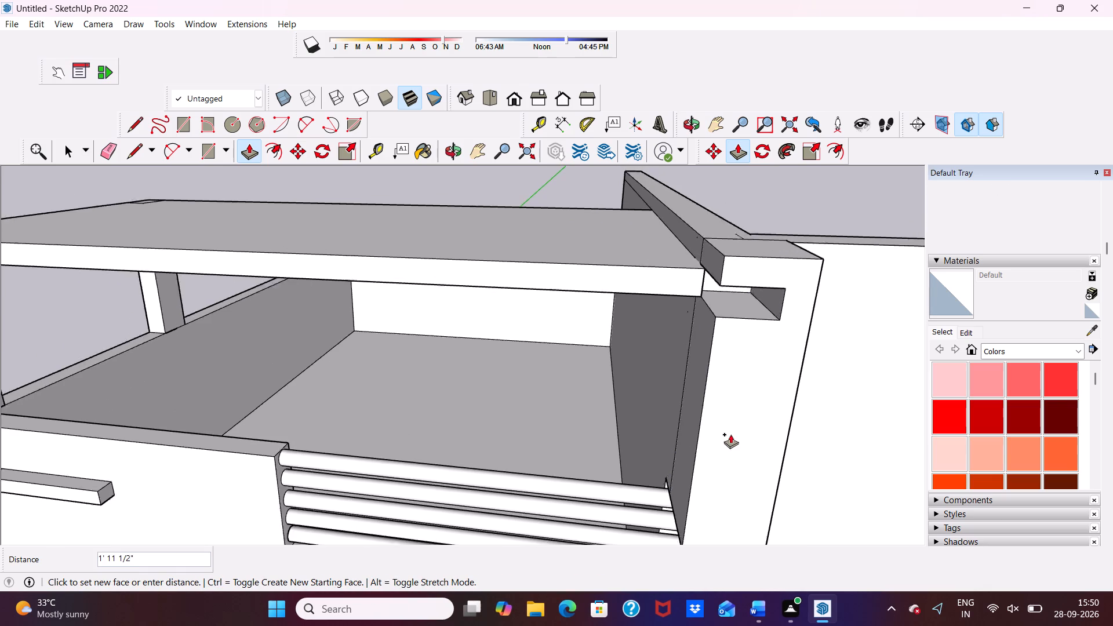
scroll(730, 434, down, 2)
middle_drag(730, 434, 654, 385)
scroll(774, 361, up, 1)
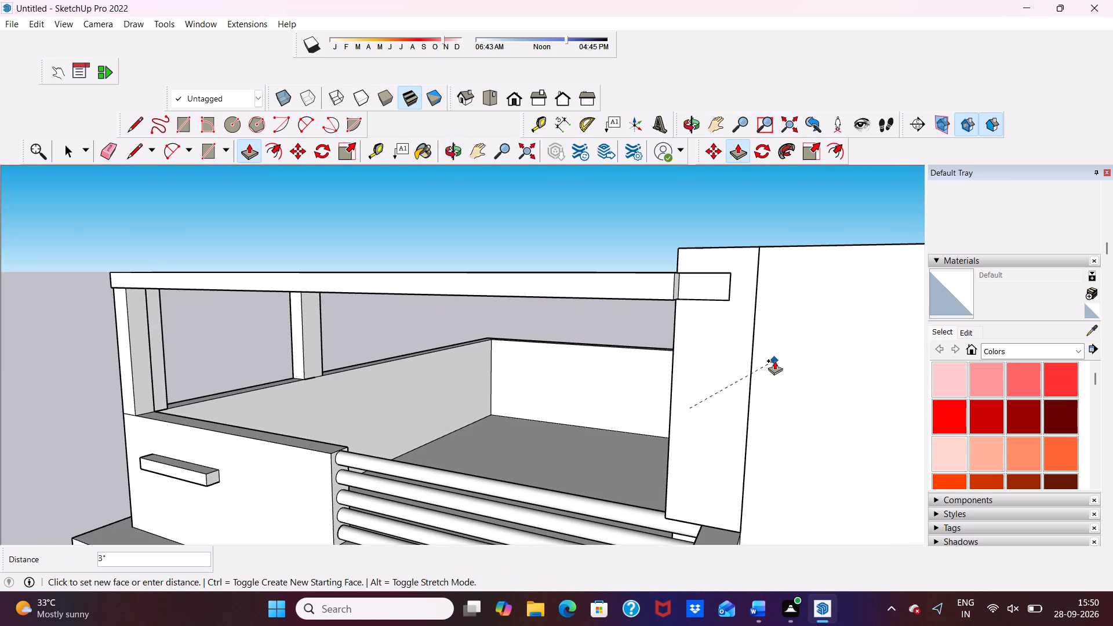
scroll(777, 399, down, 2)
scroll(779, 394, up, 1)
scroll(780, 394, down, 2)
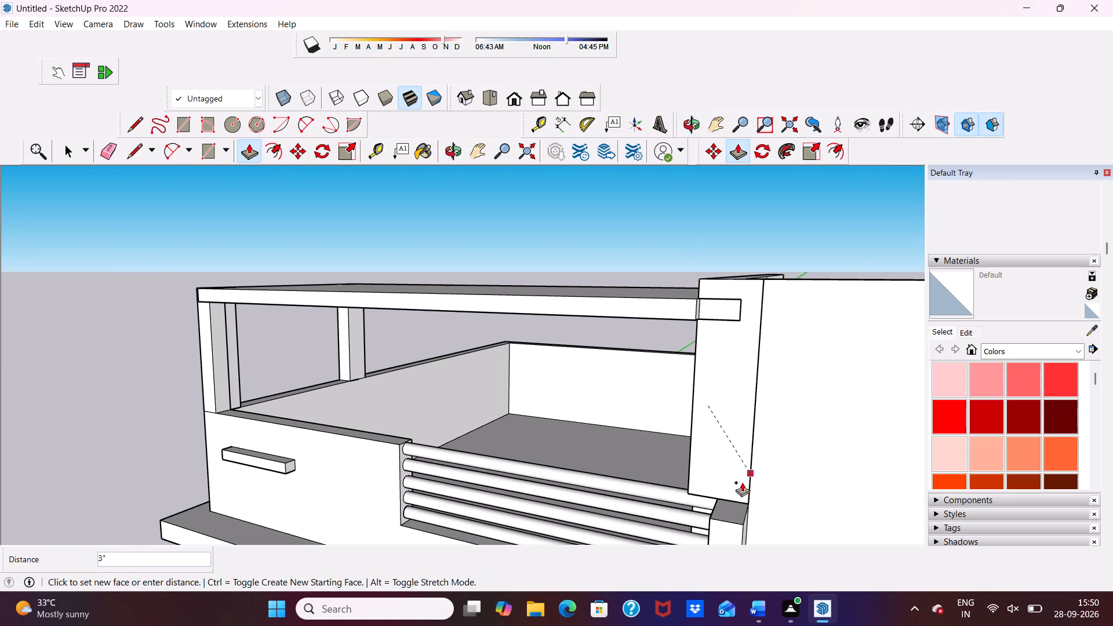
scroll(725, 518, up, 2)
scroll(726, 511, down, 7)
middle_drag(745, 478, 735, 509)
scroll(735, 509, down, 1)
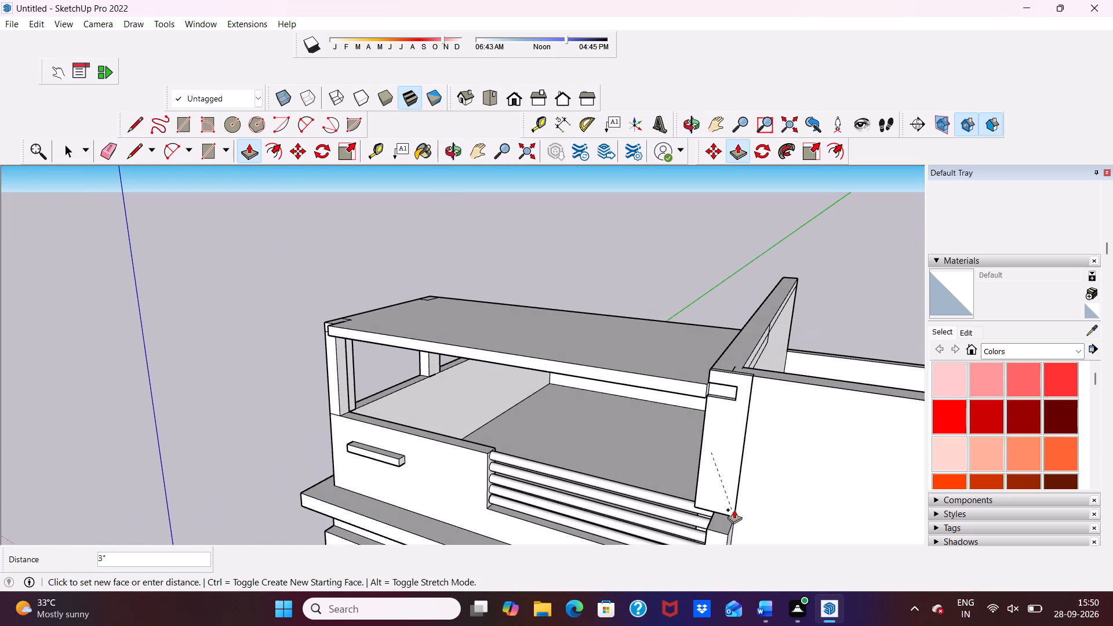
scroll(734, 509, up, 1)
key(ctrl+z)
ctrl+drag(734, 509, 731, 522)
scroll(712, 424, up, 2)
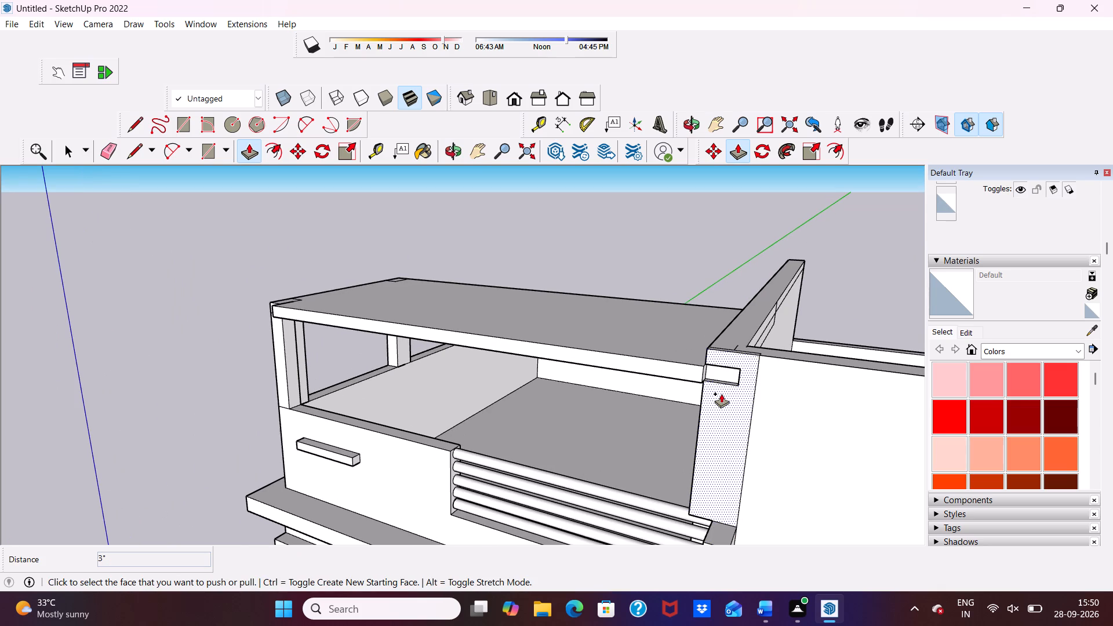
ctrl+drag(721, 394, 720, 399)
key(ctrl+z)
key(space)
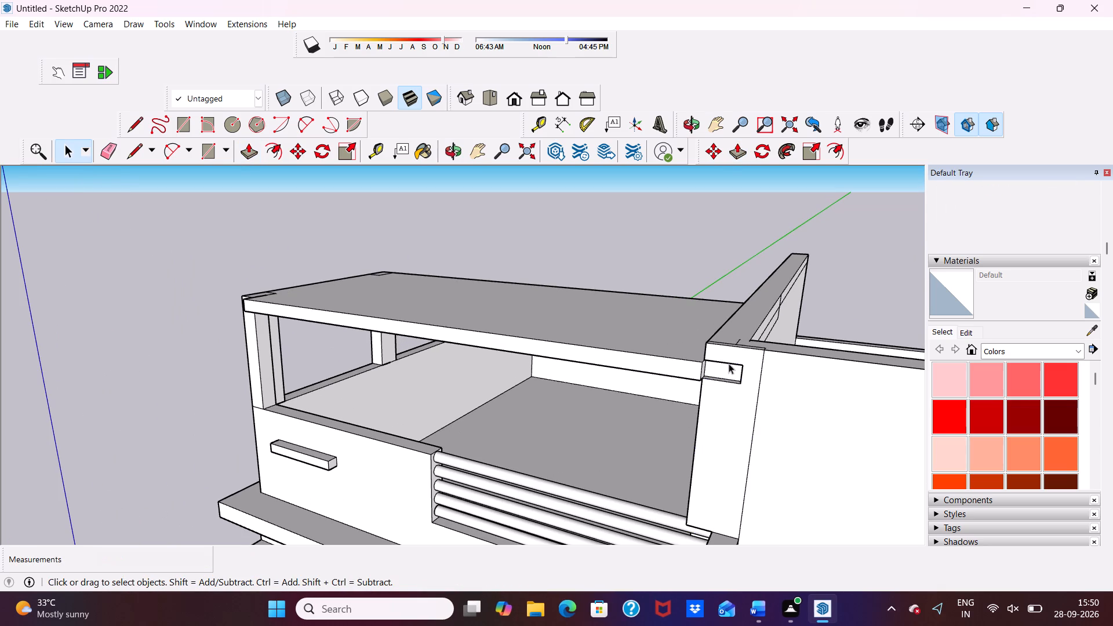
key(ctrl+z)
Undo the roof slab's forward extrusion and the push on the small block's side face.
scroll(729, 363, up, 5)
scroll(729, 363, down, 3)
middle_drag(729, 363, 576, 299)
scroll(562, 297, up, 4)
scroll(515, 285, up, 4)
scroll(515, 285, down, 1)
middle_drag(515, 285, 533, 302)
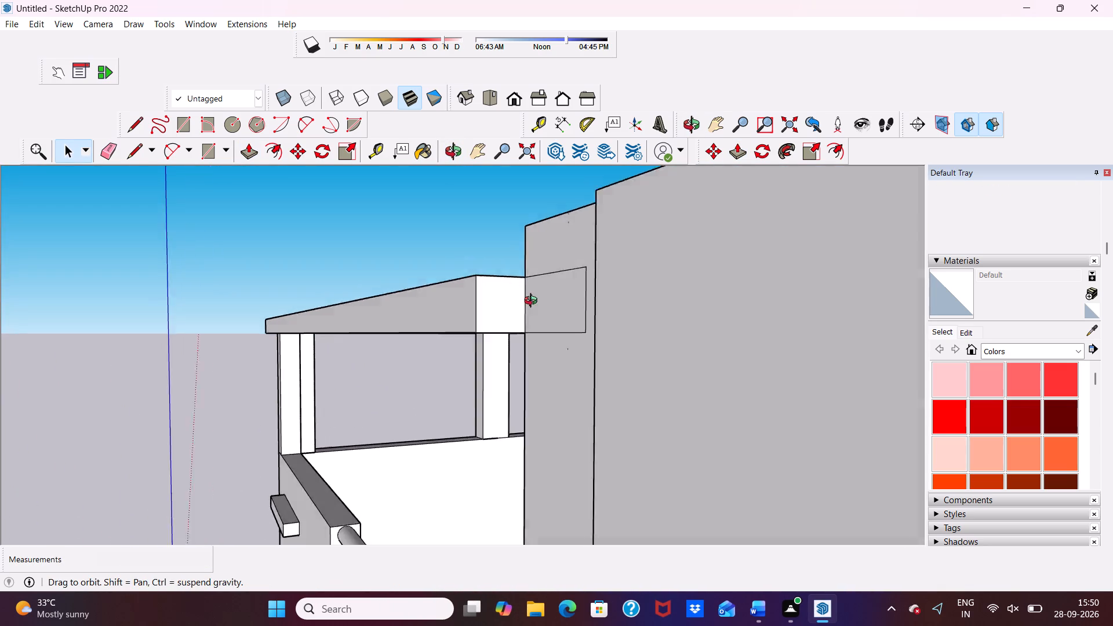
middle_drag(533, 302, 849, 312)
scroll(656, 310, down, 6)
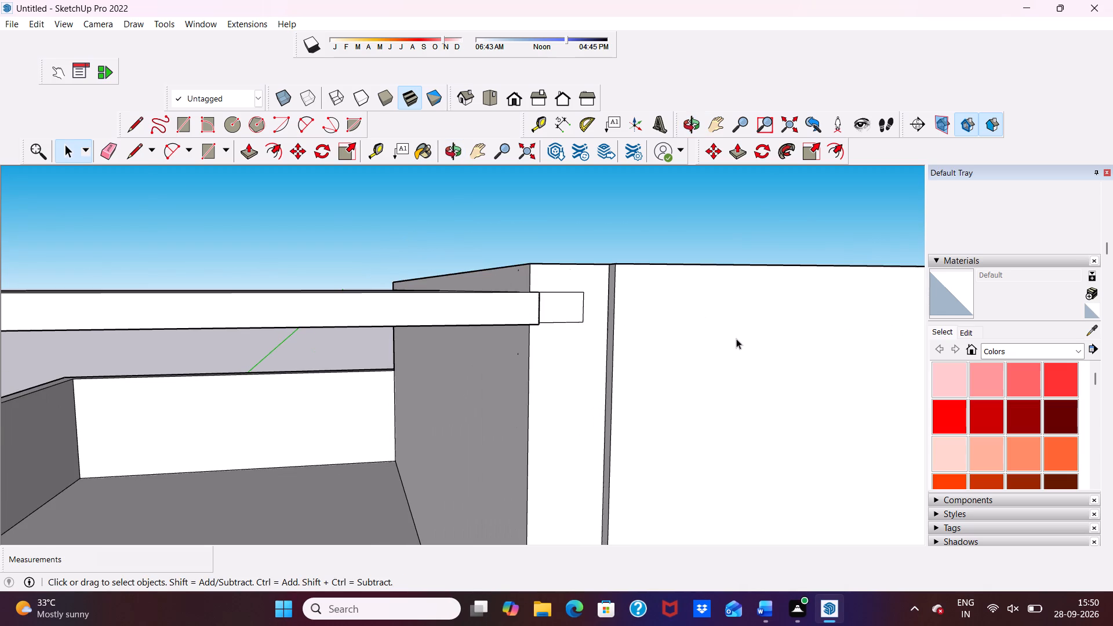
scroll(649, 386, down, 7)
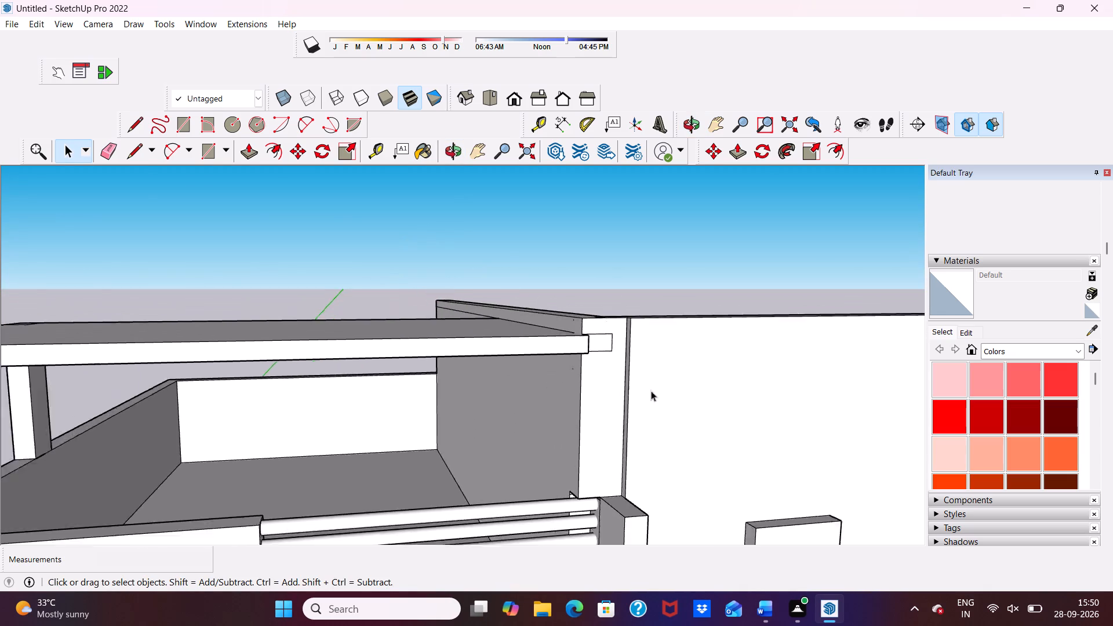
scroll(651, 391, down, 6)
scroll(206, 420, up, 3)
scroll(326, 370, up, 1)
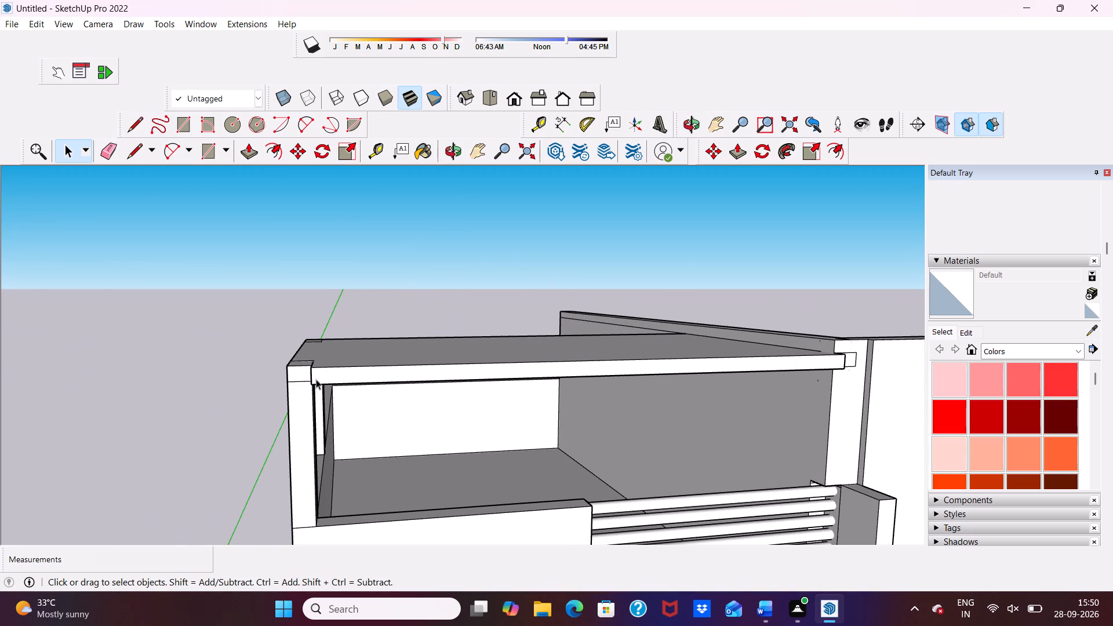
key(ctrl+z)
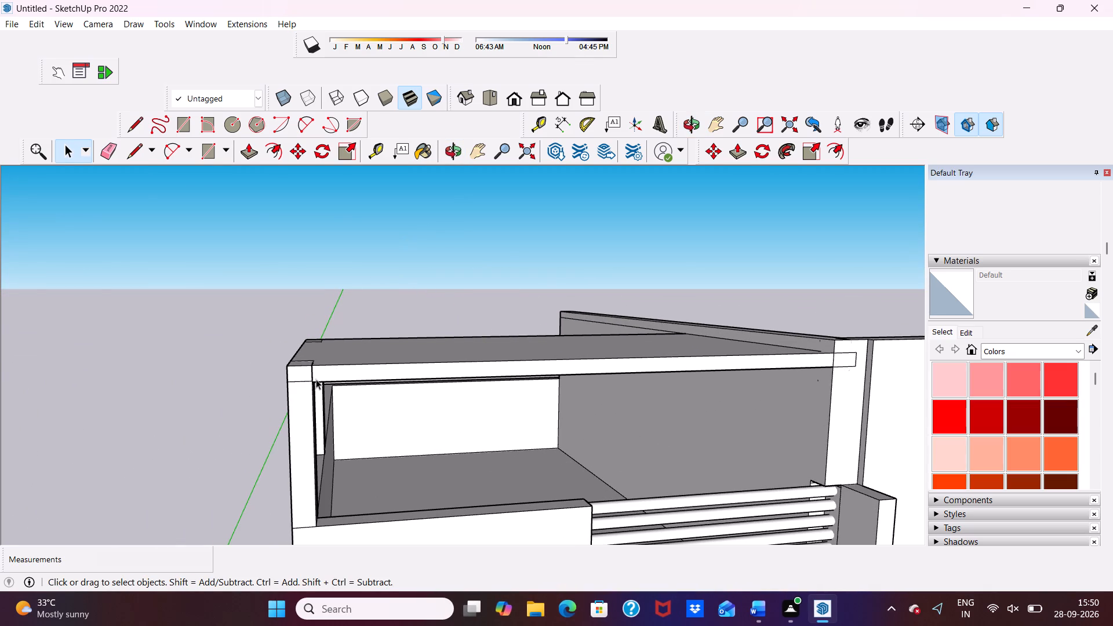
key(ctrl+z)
Undo the 1' extrusion of the small rectangle on the wall end beside the roof slab.
scroll(359, 312, down, 2)
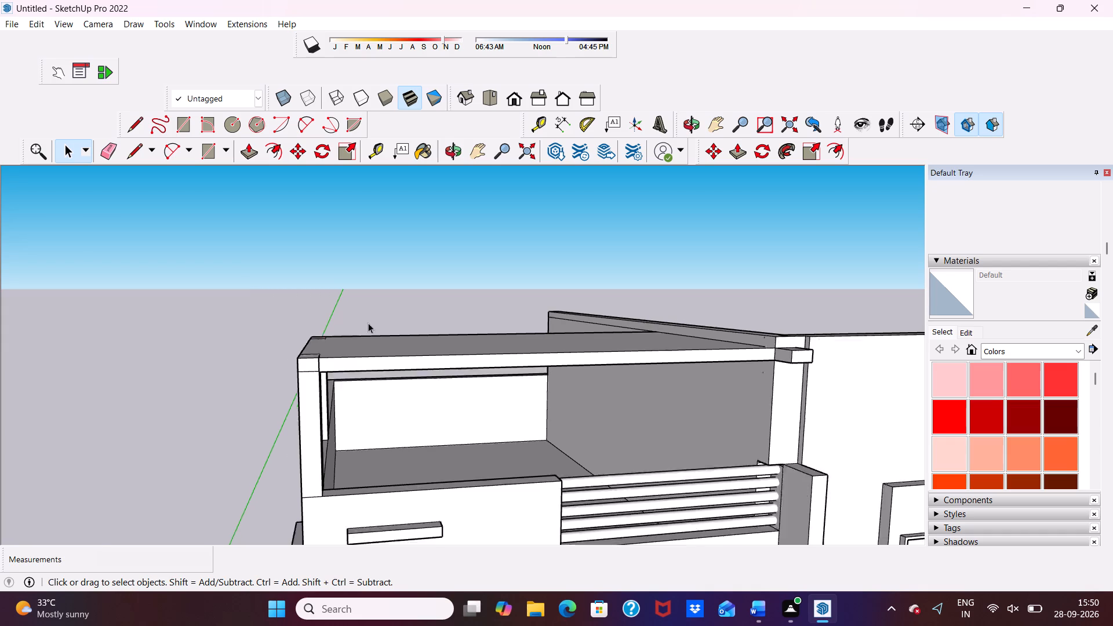
scroll(368, 323, down, 2)
middle_drag(432, 319, 357, 359)
scroll(357, 359, up, 7)
scroll(781, 374, down, 3)
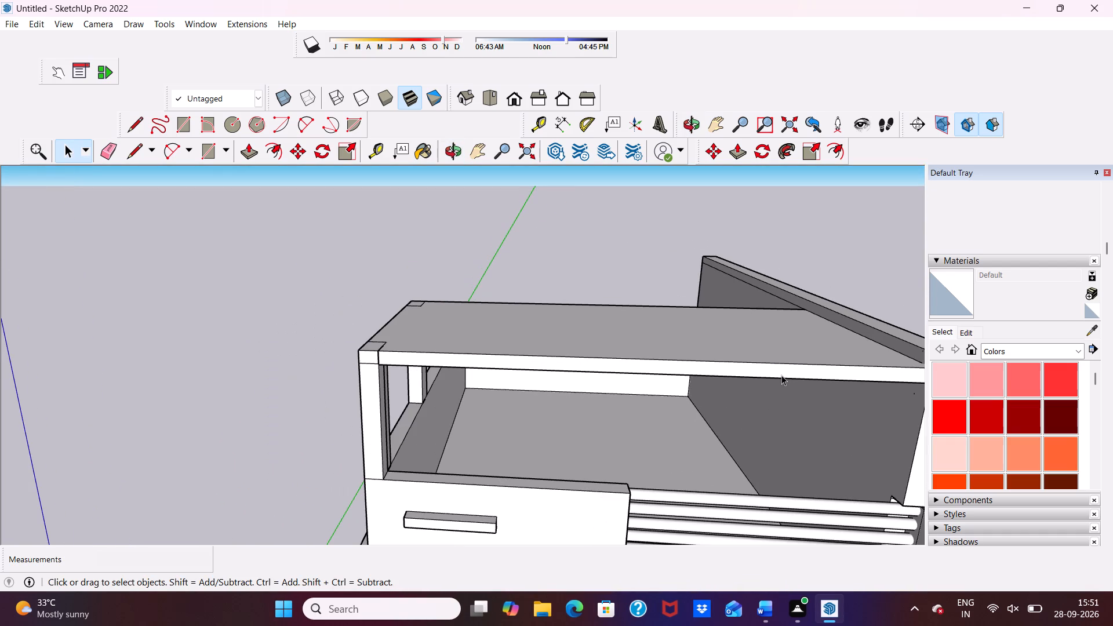
key(ctrl+z)
Examine the roof slab's front edge and the small rectangle on the adjoining wall end.
scroll(710, 349, up, 1)
scroll(724, 332, down, 6)
scroll(791, 356, up, 1)
scroll(848, 370, down, 2)
middle_drag(952, 392, 875, 385)
scroll(839, 358, down, 6)
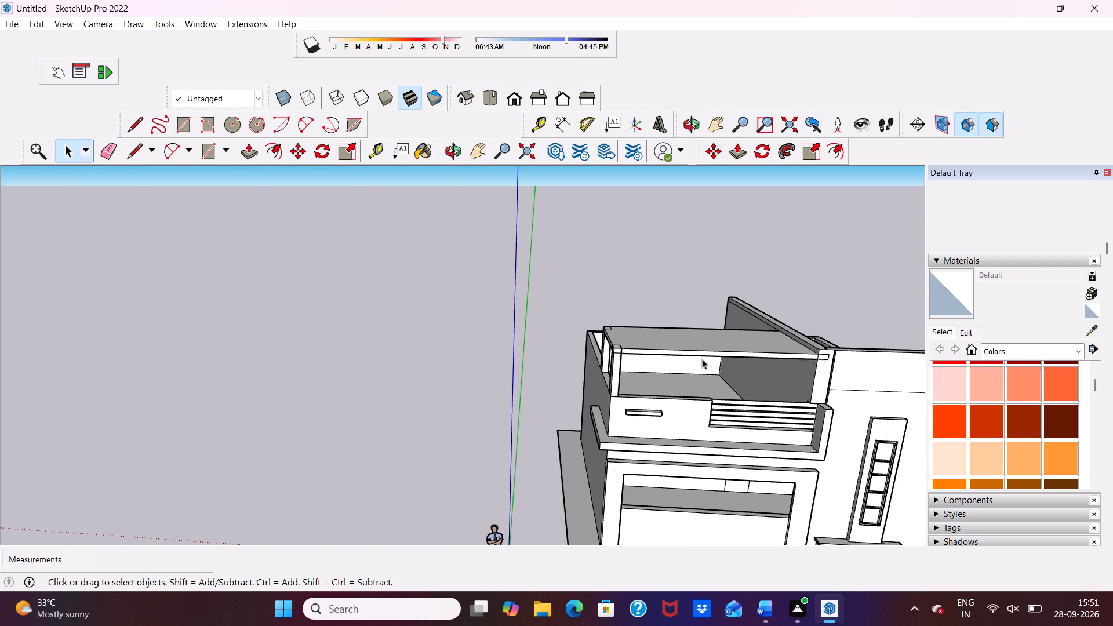
middle_drag(846, 342, 808, 312)
scroll(882, 322, up, 3)
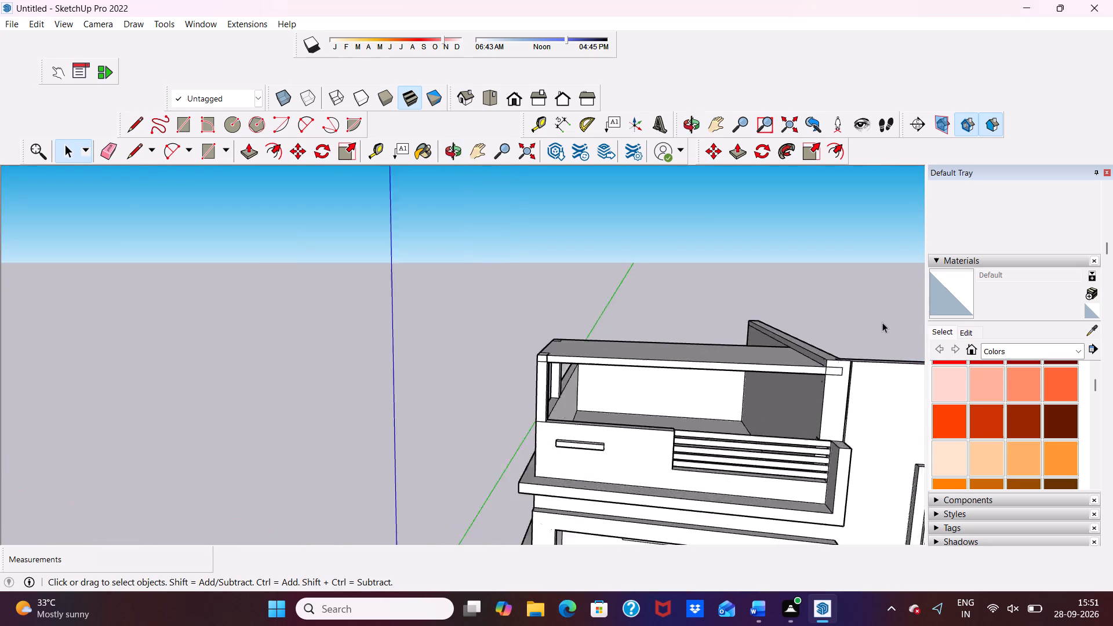
scroll(882, 322, up, 2)
scroll(779, 345, down, 6)
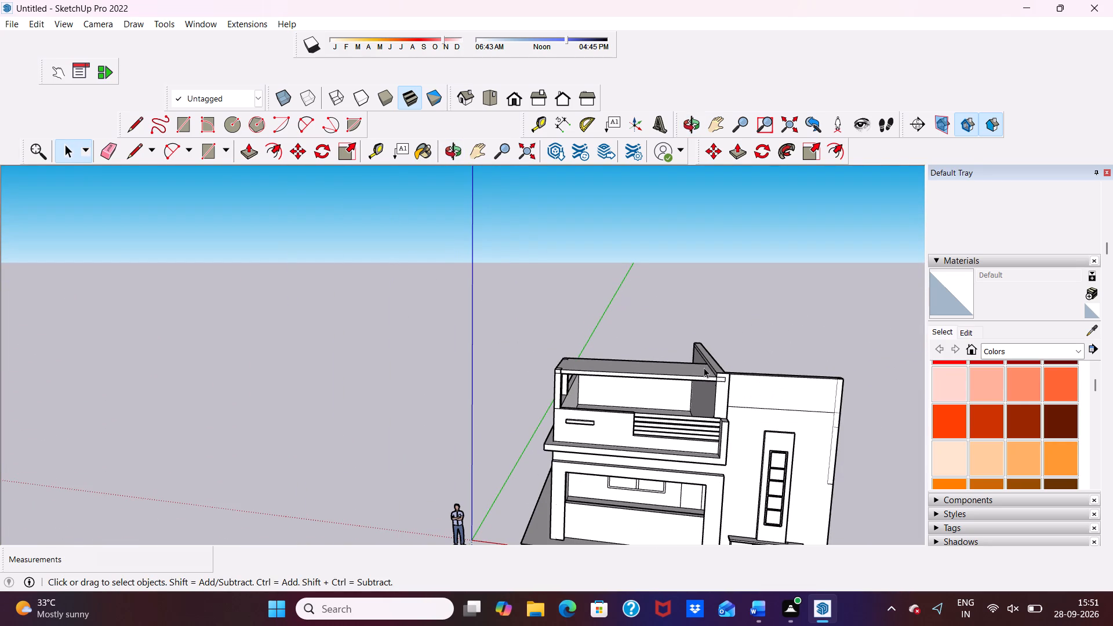
scroll(704, 372, up, 5)
click(731, 385)
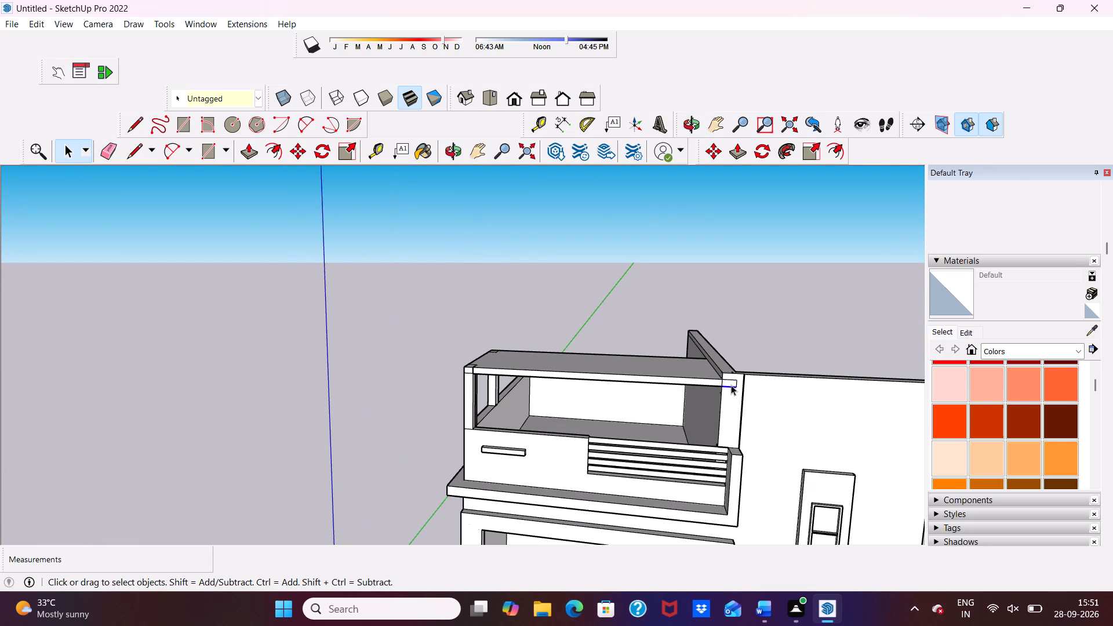
scroll(731, 394, up, 11)
click(734, 374)
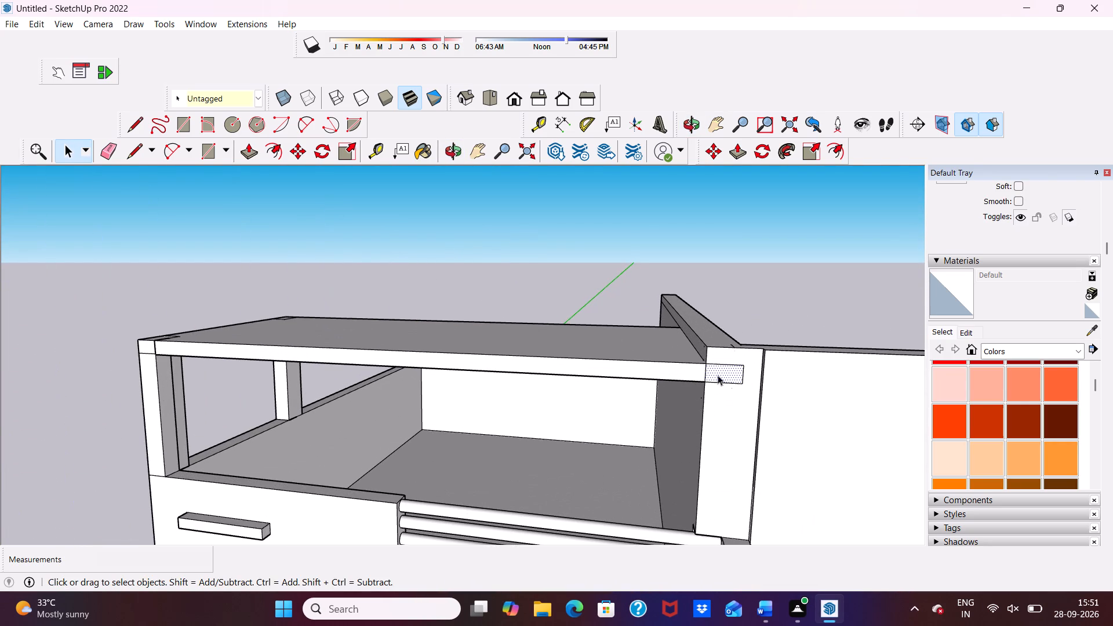
Extrude the roof slab's long front face 3" forward between the corner block and the wall end.
scroll(177, 318, down, 1)
middle_drag(177, 318, 407, 365)
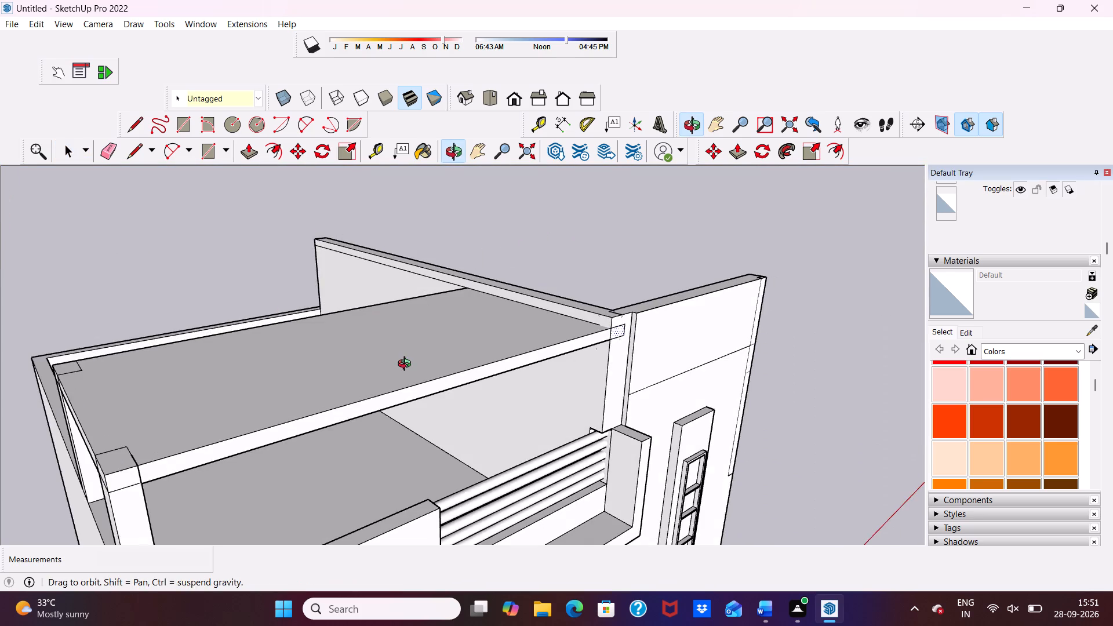
middle_drag(407, 365, 408, 365)
scroll(159, 453, up, 6)
click(92, 512)
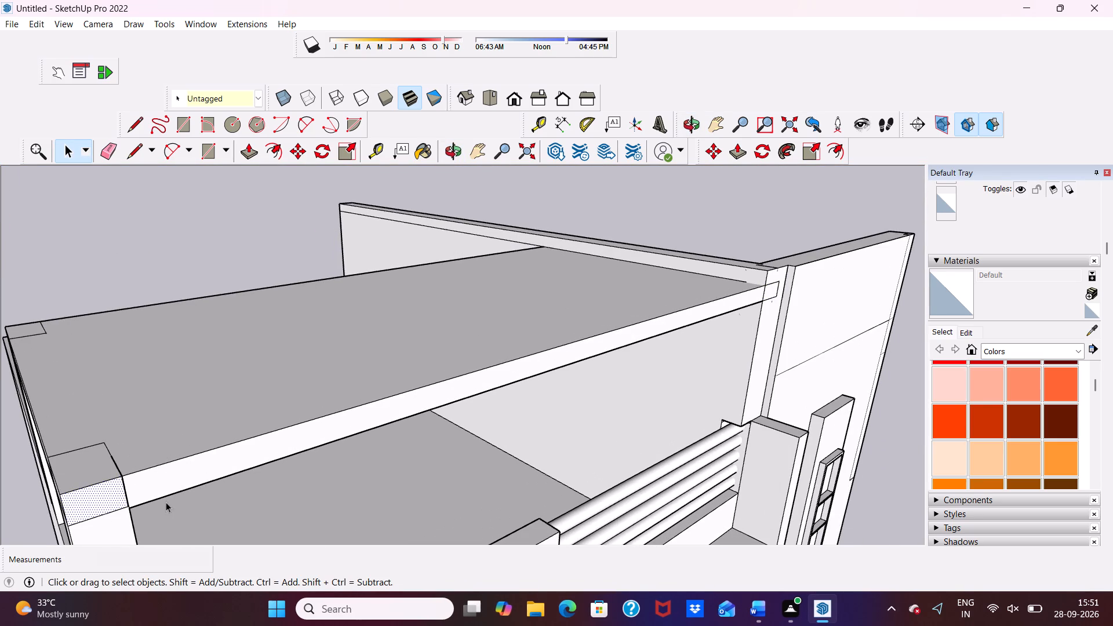
click(170, 487)
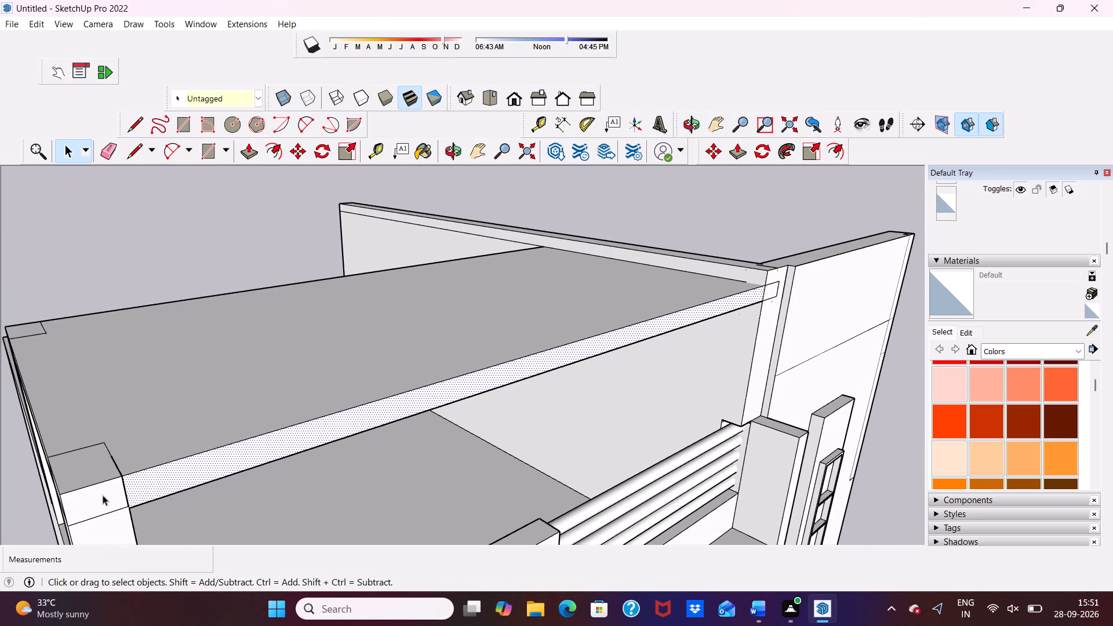
click(250, 156)
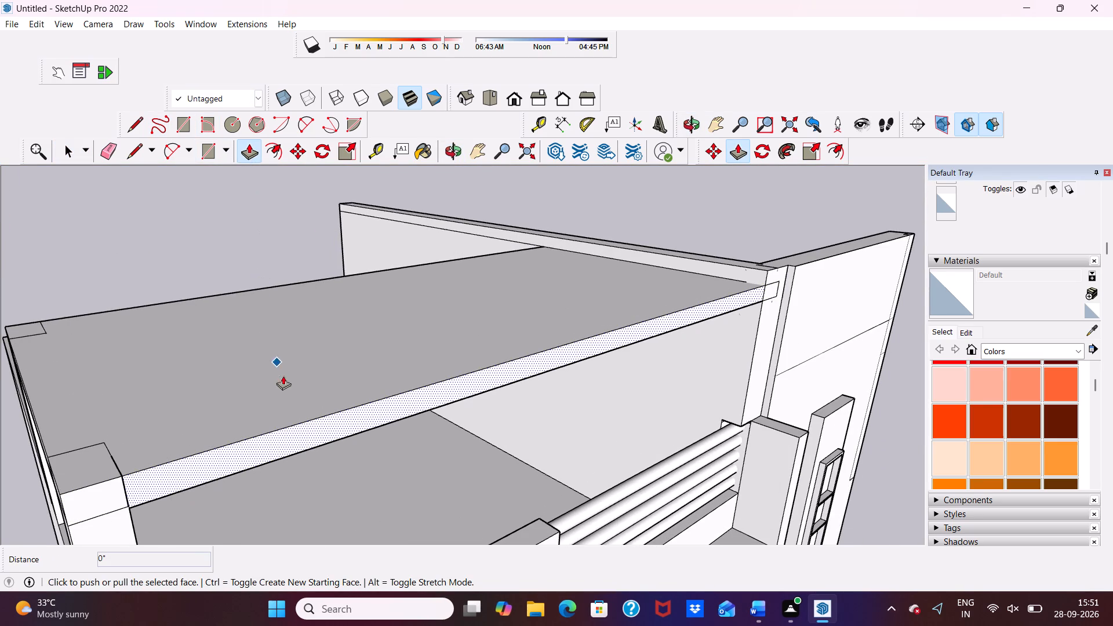
click(306, 429)
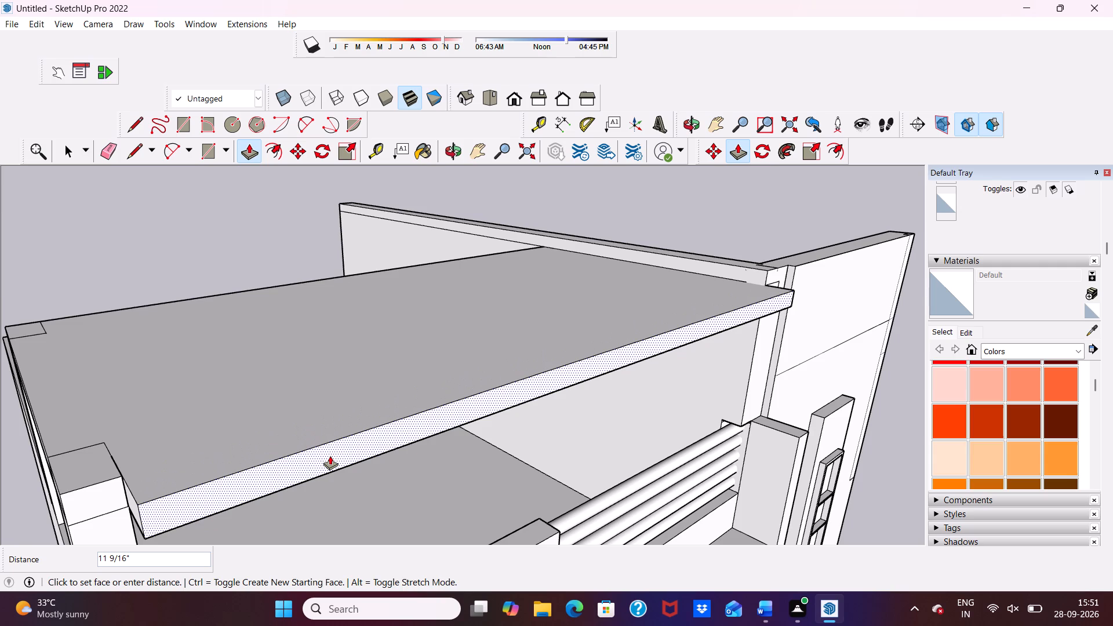
scroll(330, 456, down, 9)
middle_drag(330, 444, 266, 389)
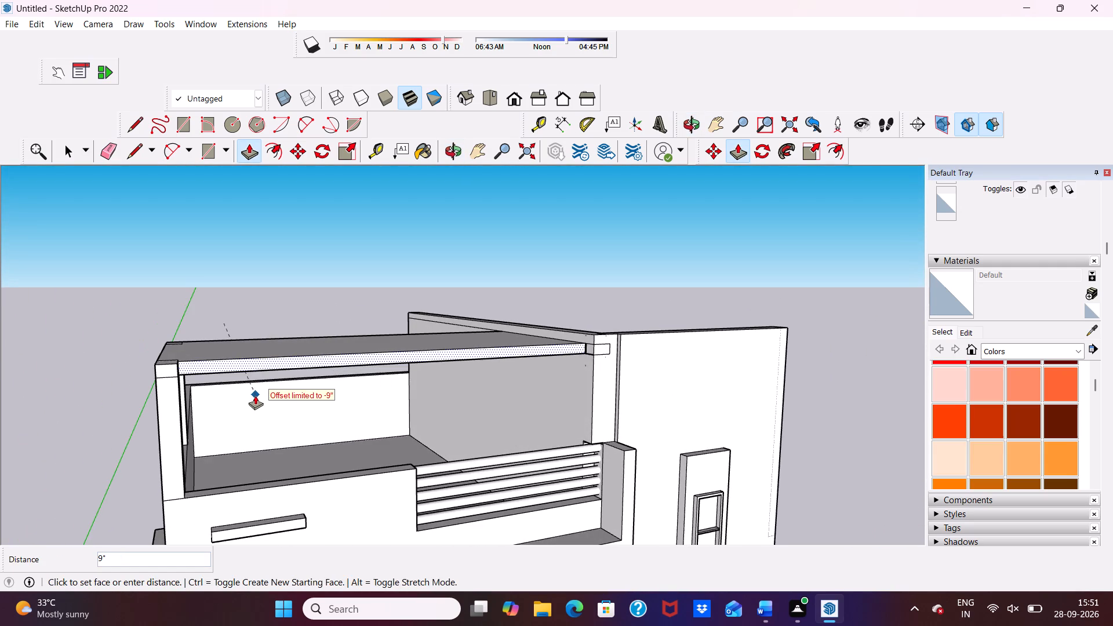
text(3")
key(Return)
Extrude the front face of the corner block above the column 3" to line up with the roof slab.
scroll(315, 418, up, 4)
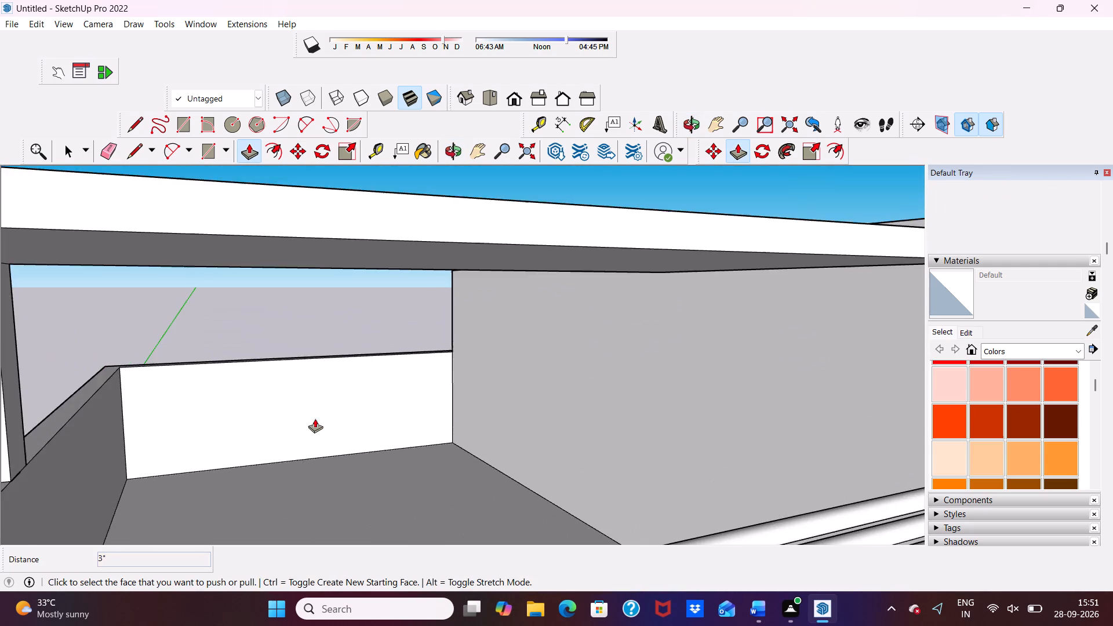
scroll(315, 419, down, 1)
middle_drag(315, 419, 89, 477)
scroll(89, 477, up, 1)
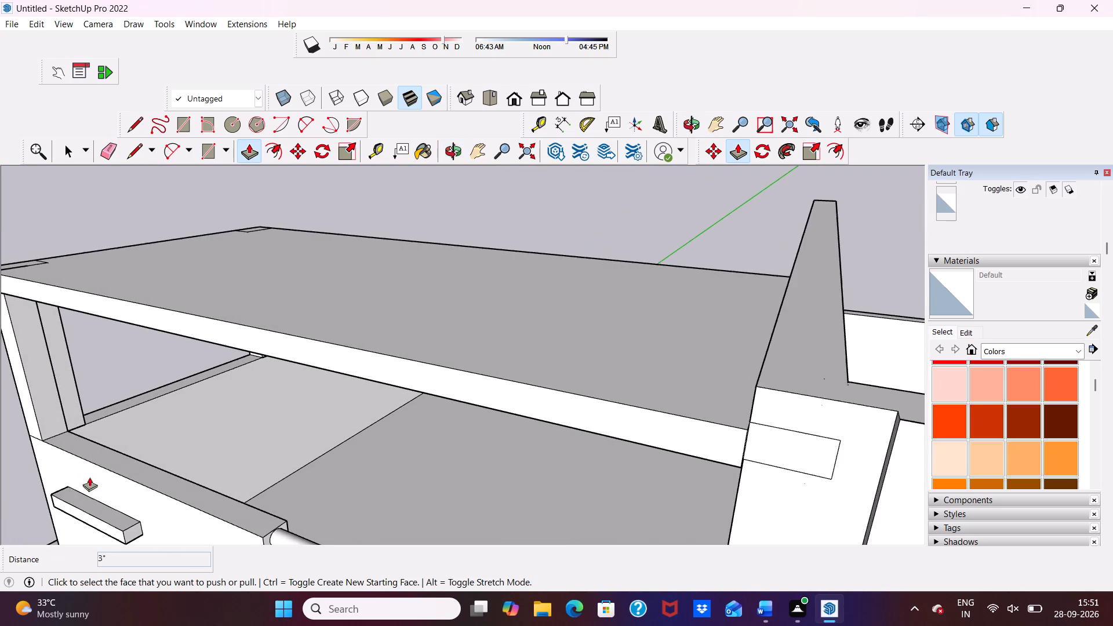
scroll(93, 472, down, 1)
middle_drag(94, 471, 500, 388)
scroll(516, 382, down, 7)
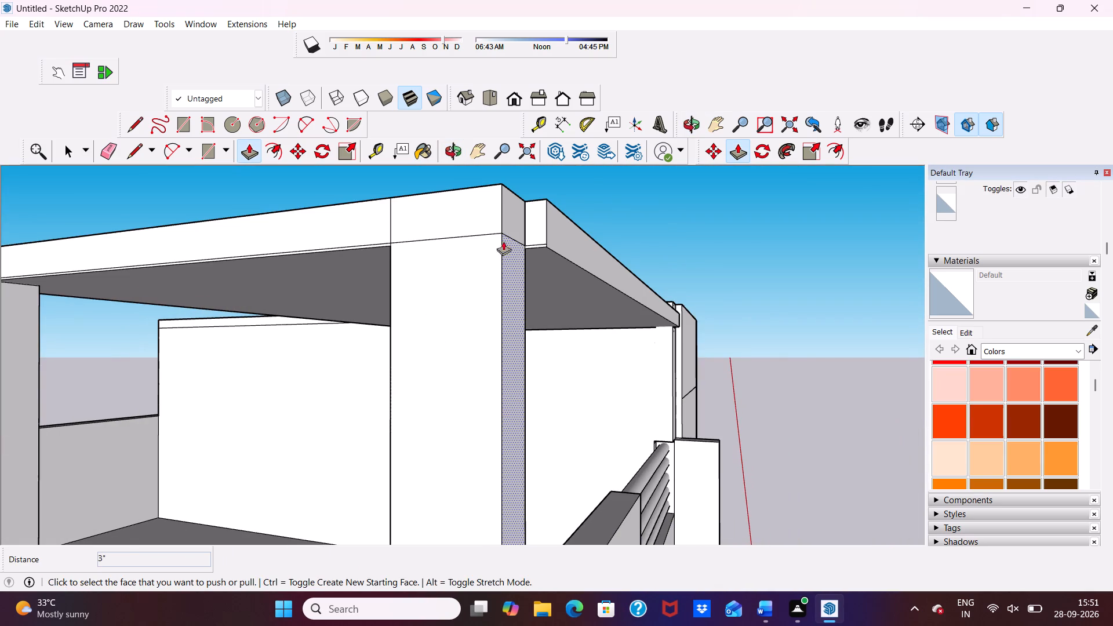
scroll(517, 220, up, 2)
click(513, 225)
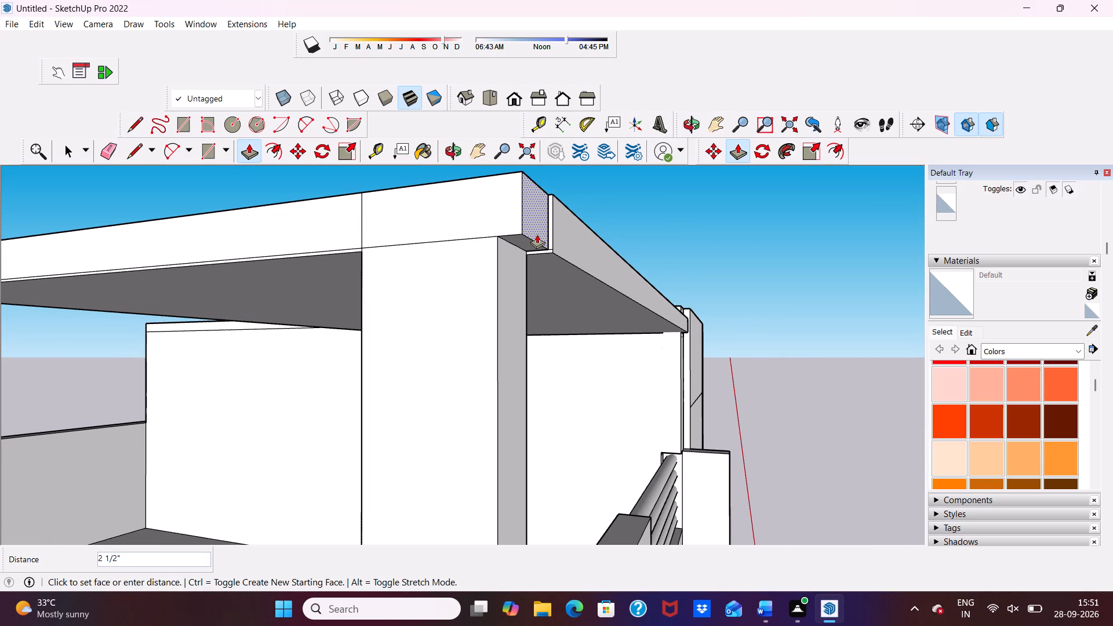
text(3")
key(Return)
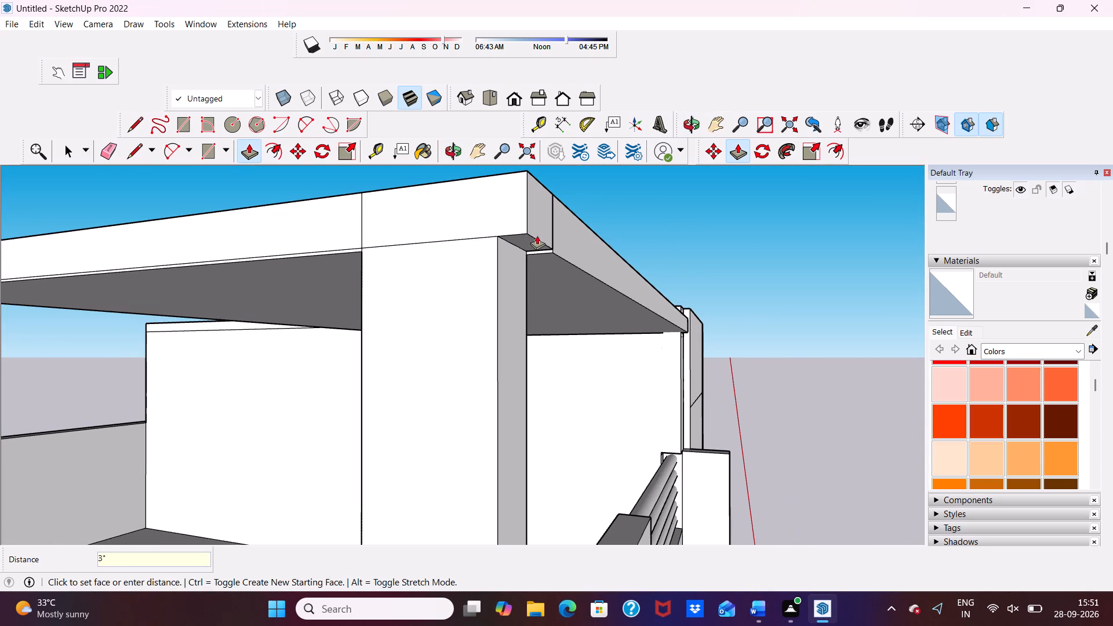
Push the roof slab's underside up about 3/8" to meet the bottom of the corner block.
scroll(538, 234, down, 6)
middle_drag(558, 243, 387, 319)
scroll(380, 321, up, 6)
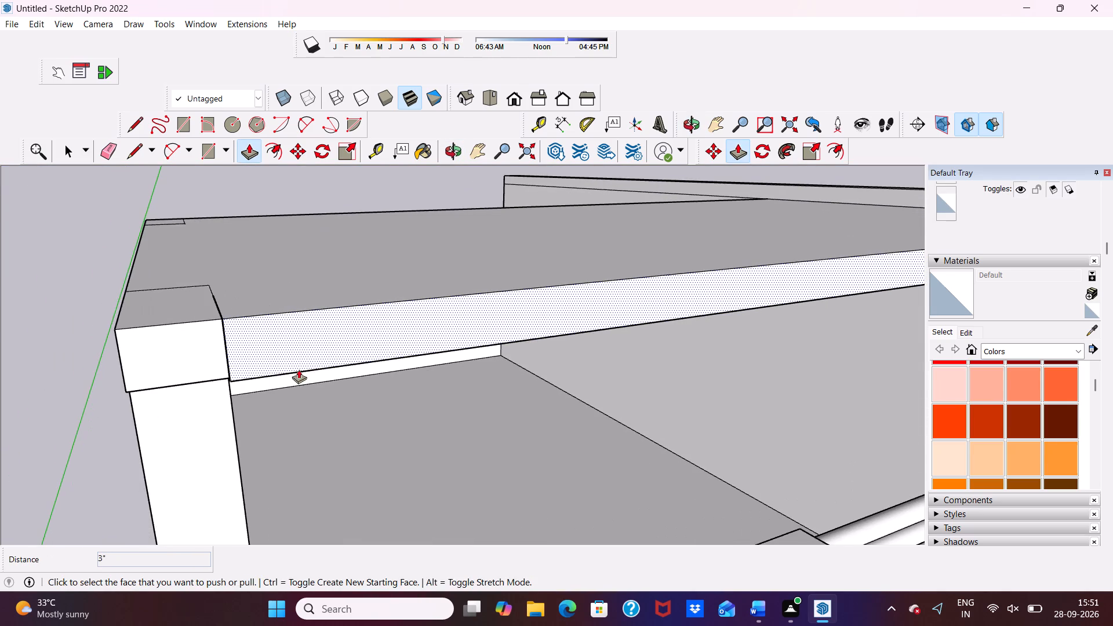
middle_drag(299, 369, 455, 268)
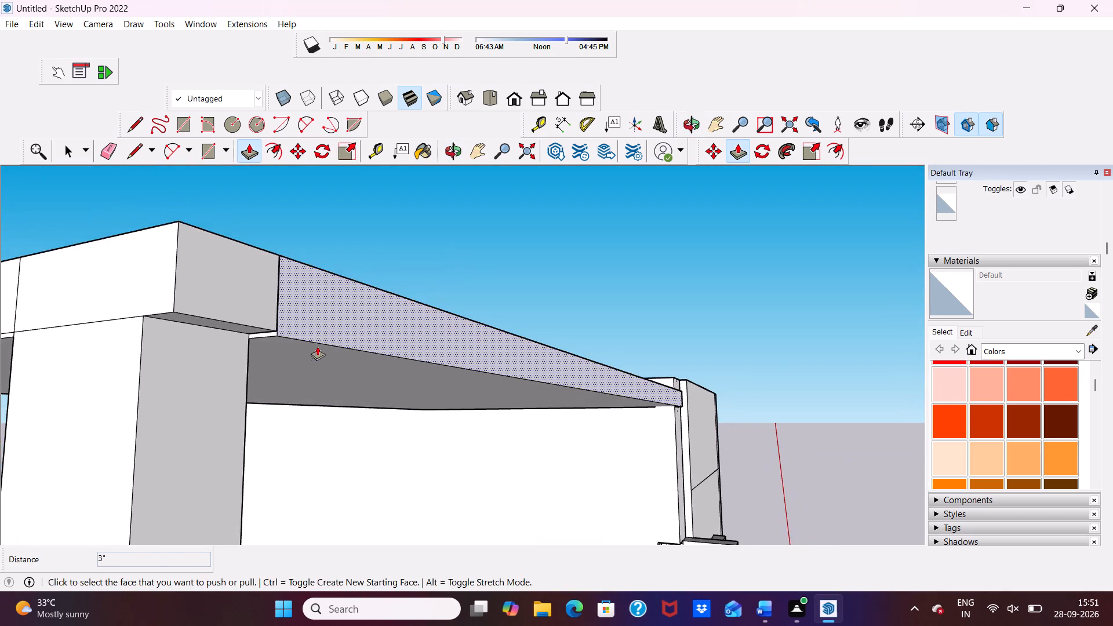
scroll(317, 345, down, 1)
scroll(317, 347, up, 5)
middle_drag(213, 340, 227, 326)
scroll(234, 327, up, 3)
click(235, 327)
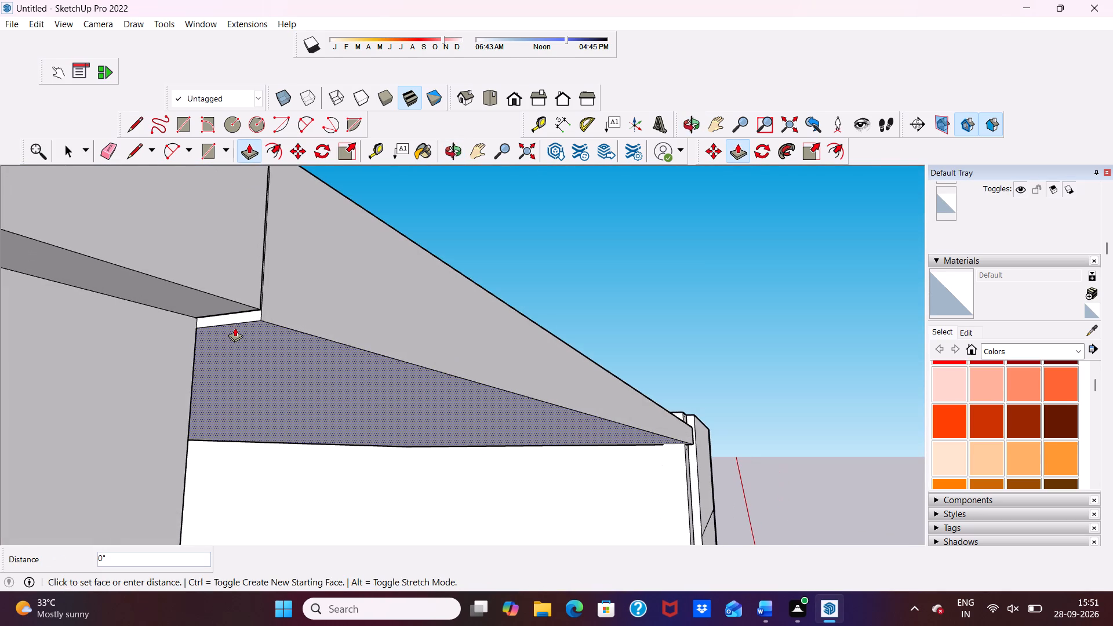
click(231, 317)
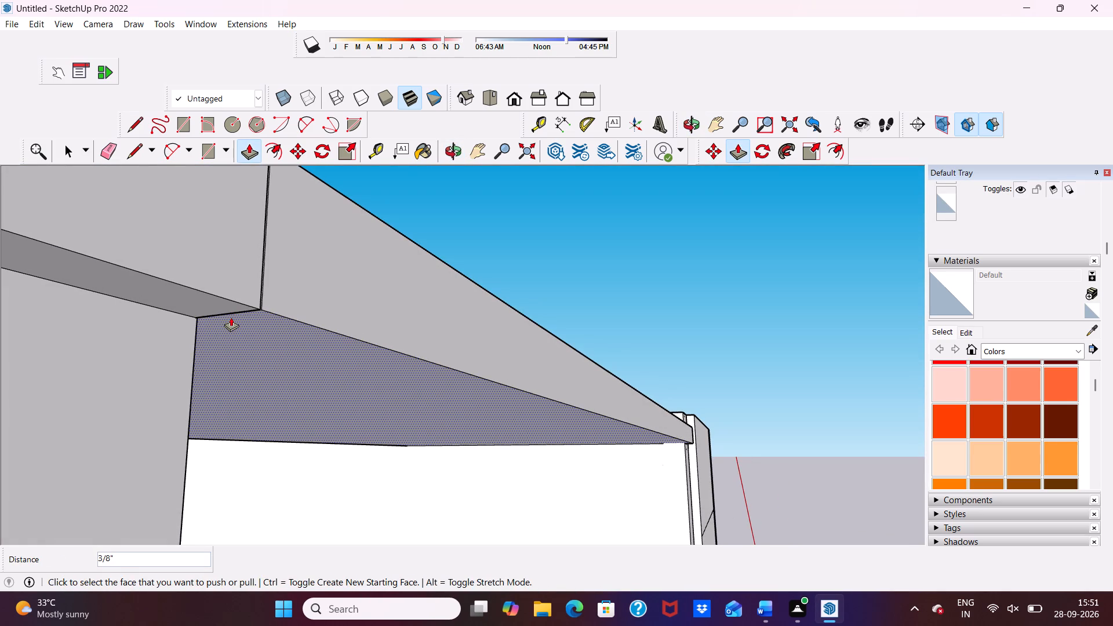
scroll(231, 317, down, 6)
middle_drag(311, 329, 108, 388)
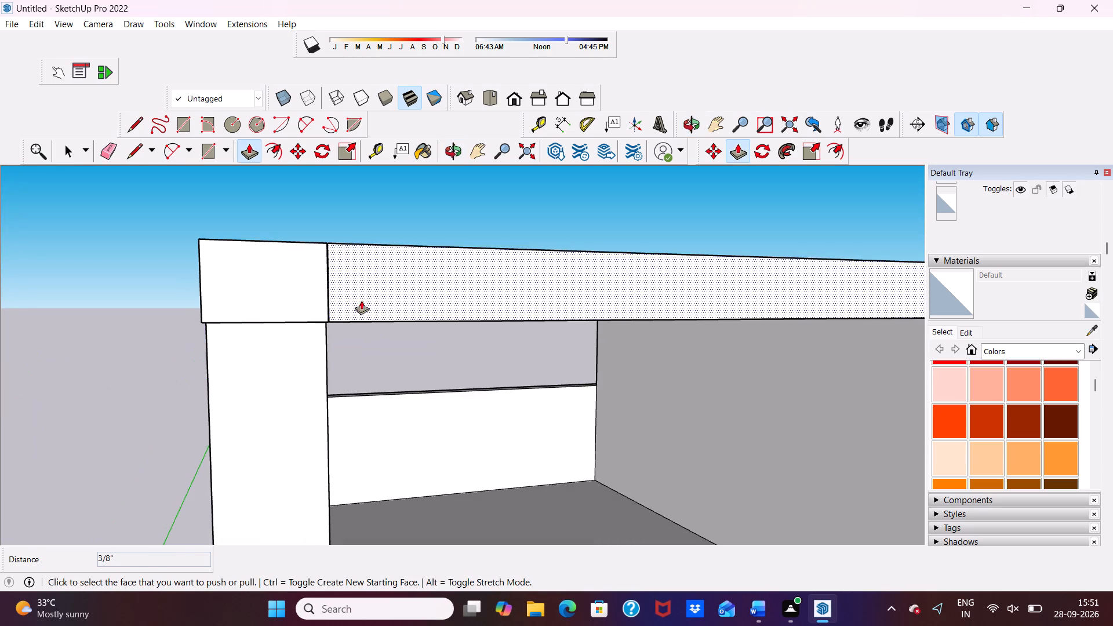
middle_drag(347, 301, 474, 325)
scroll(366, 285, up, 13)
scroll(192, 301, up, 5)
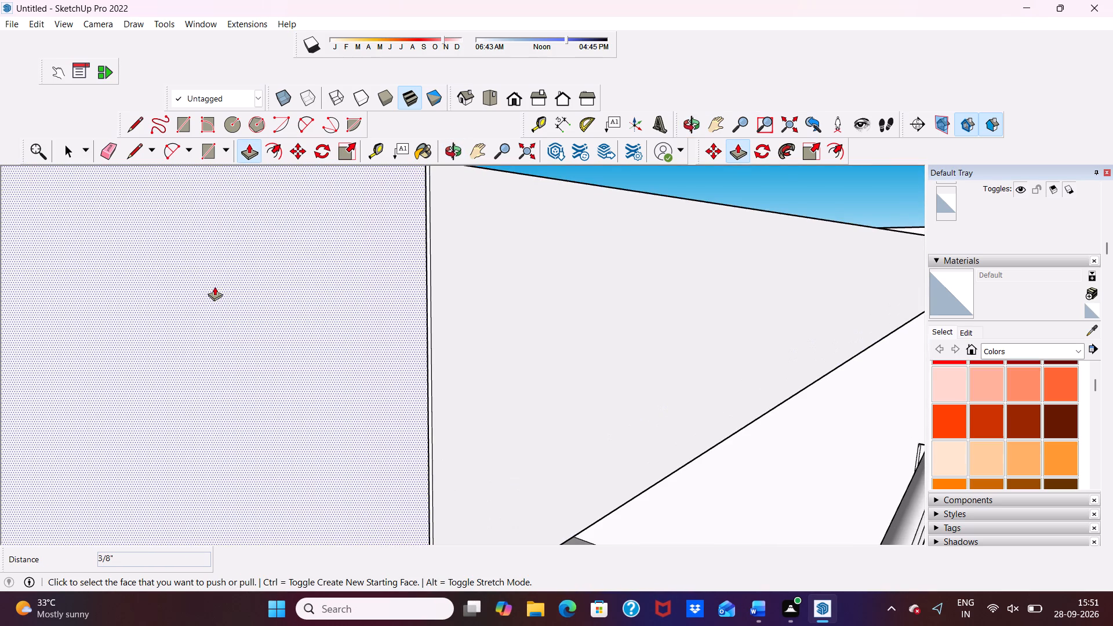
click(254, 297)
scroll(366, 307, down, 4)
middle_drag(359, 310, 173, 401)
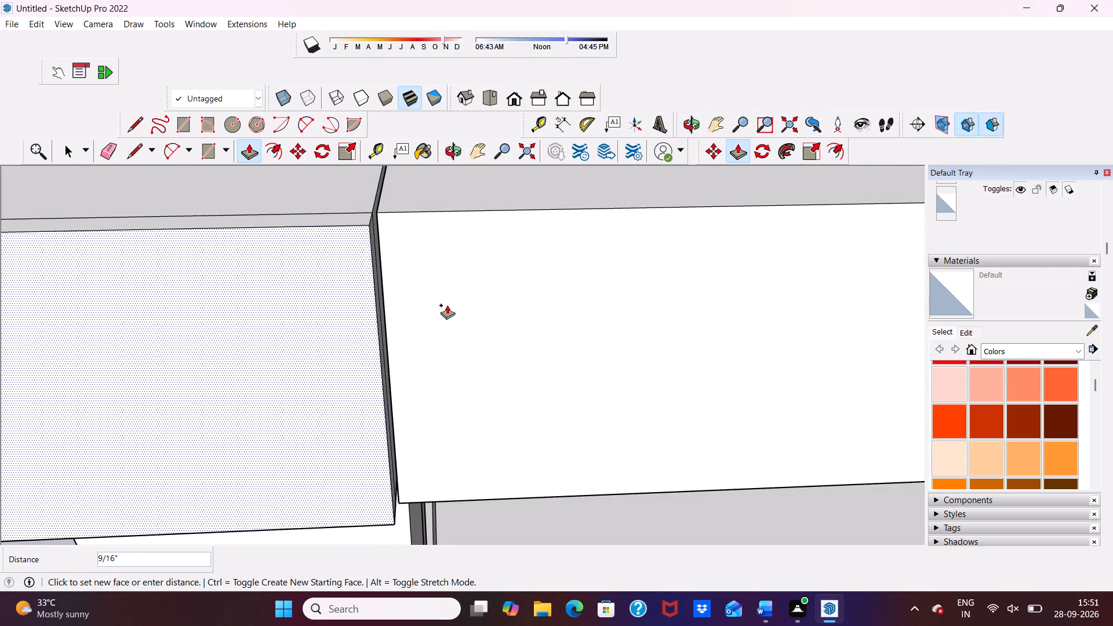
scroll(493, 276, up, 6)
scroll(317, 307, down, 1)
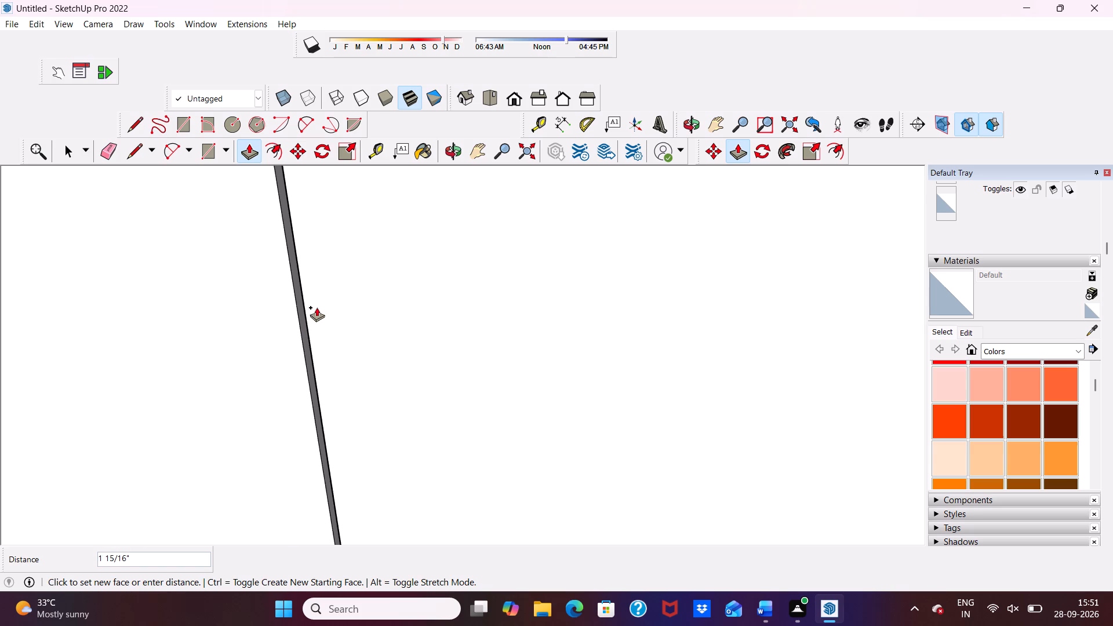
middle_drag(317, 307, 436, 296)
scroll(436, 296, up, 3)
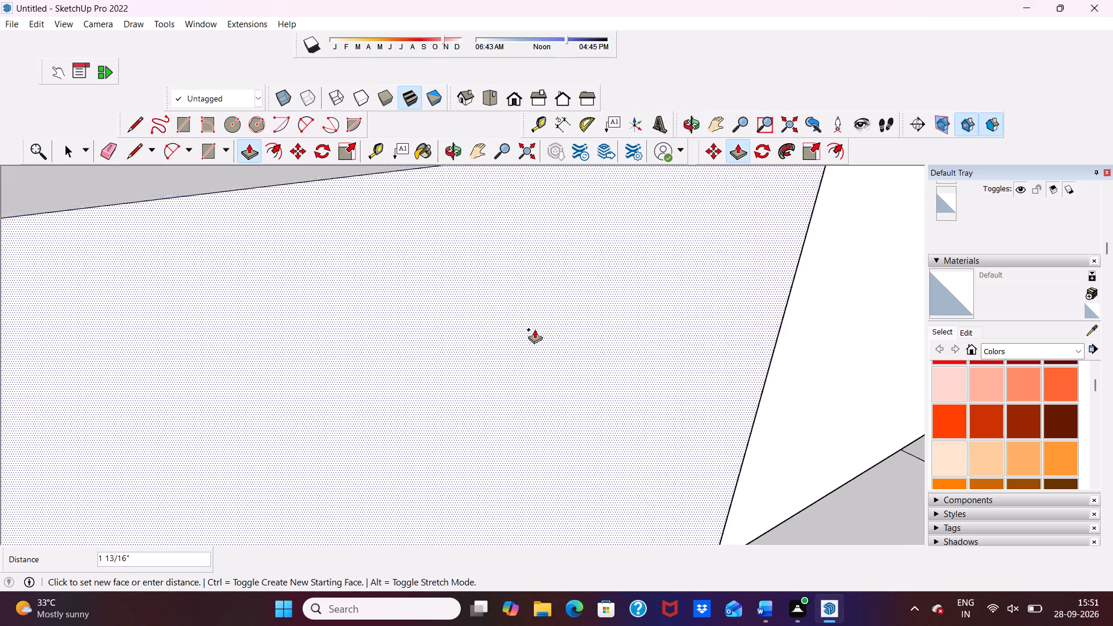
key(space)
Extrude the narrow face at the seam between the corner block and the roof slab about 3/4" sideways.
scroll(622, 330, down, 1)
scroll(544, 335, up, 3)
click(537, 338)
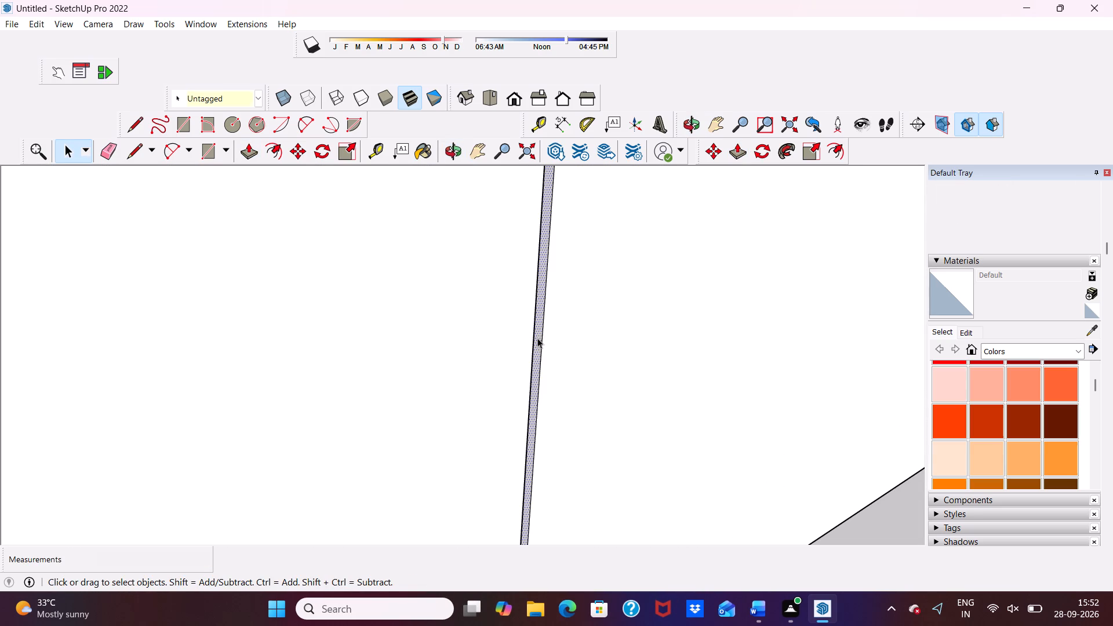
click(248, 150)
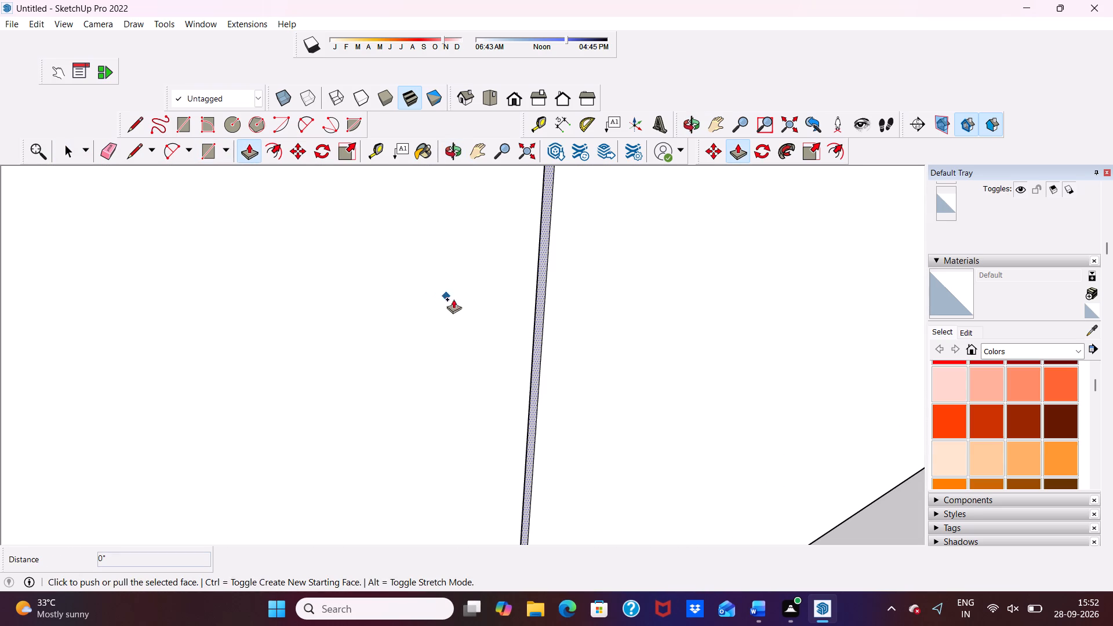
click(541, 293)
click(427, 316)
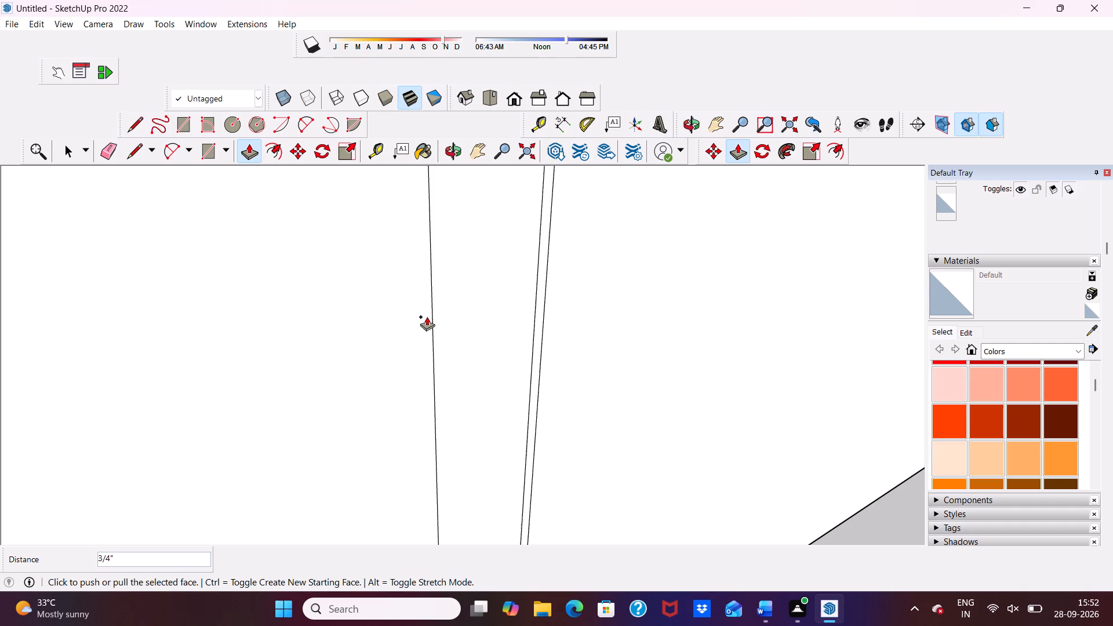
Erase the vertical seam lines on the front face between the corner block and the roof slab.
scroll(427, 316, down, 9)
scroll(541, 309, up, 1)
scroll(539, 319, down, 7)
middle_drag(516, 329, 427, 285)
key(space)
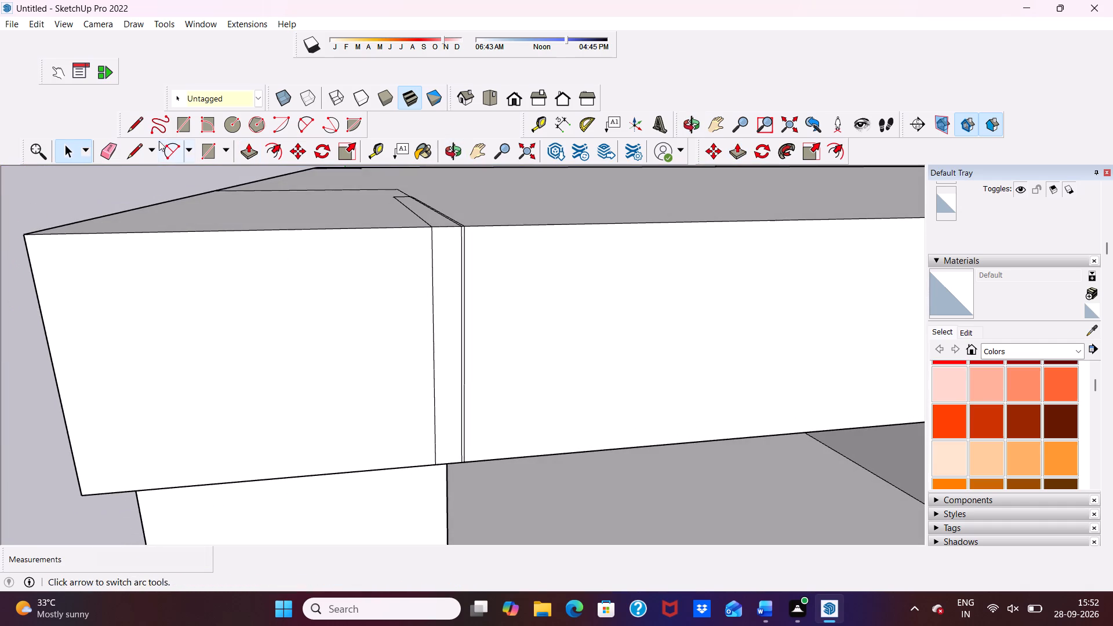
click(114, 146)
drag(416, 267, 470, 273)
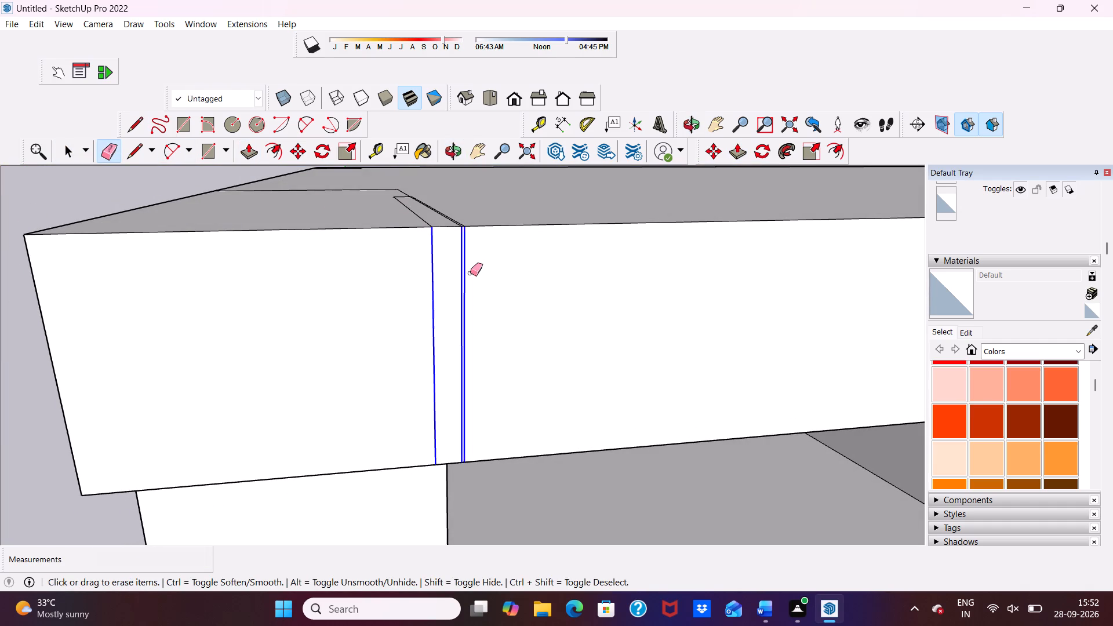
drag(470, 273, 486, 274)
Erase the leftover corner block outline lines on top of the roof slab.
scroll(408, 181, down, 4)
middle_drag(408, 181, 371, 314)
scroll(394, 232, up, 1)
drag(394, 231, 468, 231)
scroll(458, 220, down, 17)
scroll(419, 202, up, 1)
drag(419, 202, 417, 231)
click(426, 225)
drag(424, 215, 420, 243)
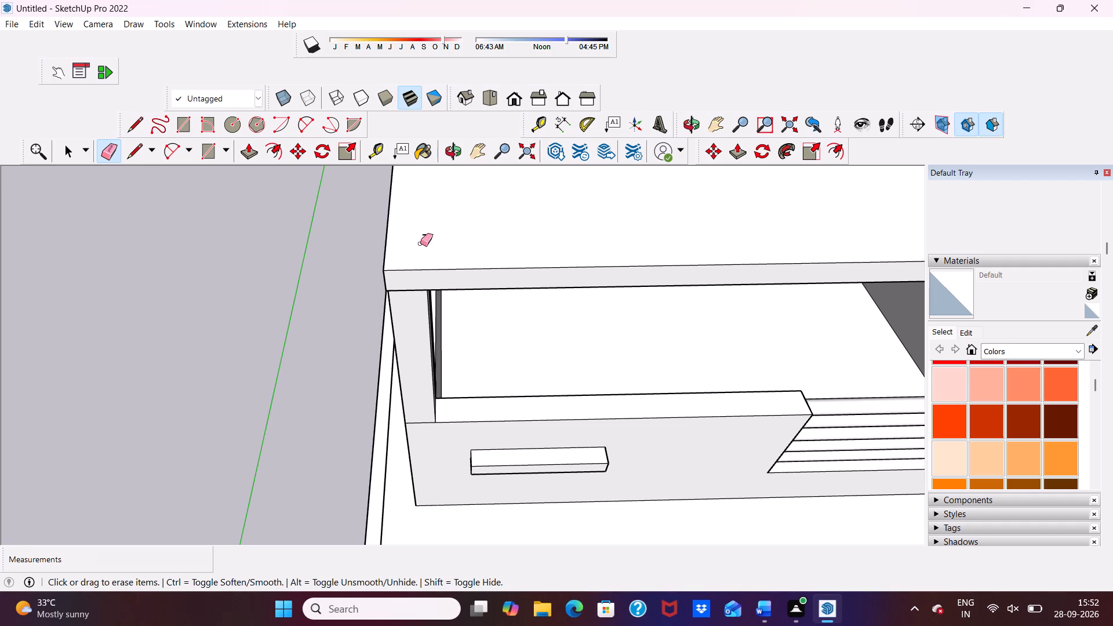
drag(421, 232, 427, 234)
Erase the inner vertical edge of the corner column above the parapet.
scroll(500, 320, down, 2)
middle_drag(501, 322, 480, 318)
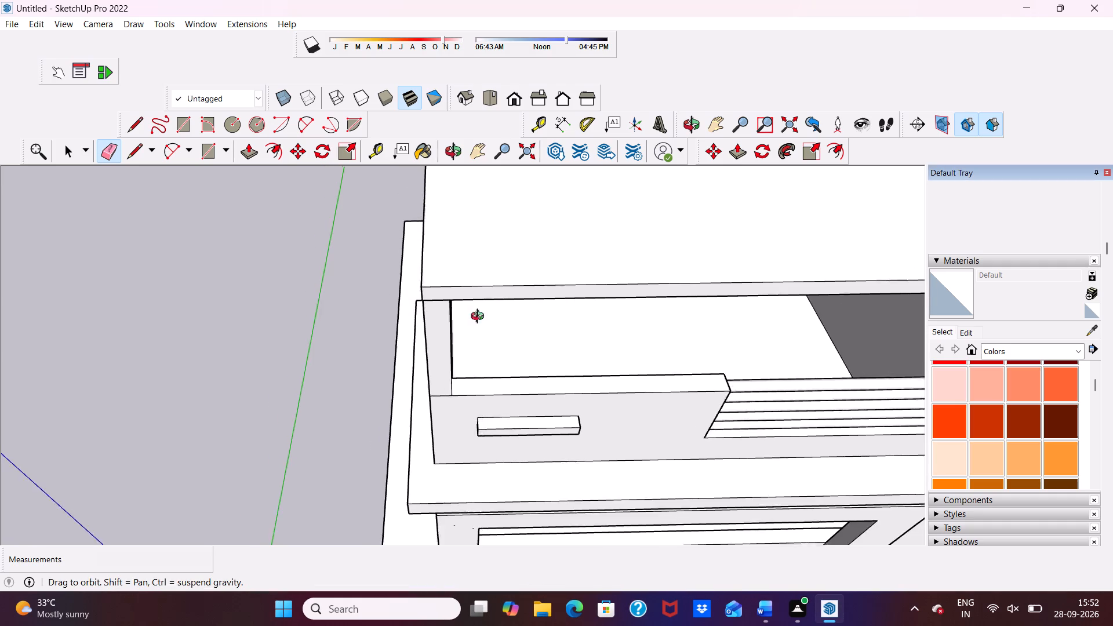
middle_drag(480, 318, 354, 228)
scroll(354, 228, up, 10)
scroll(438, 221, down, 2)
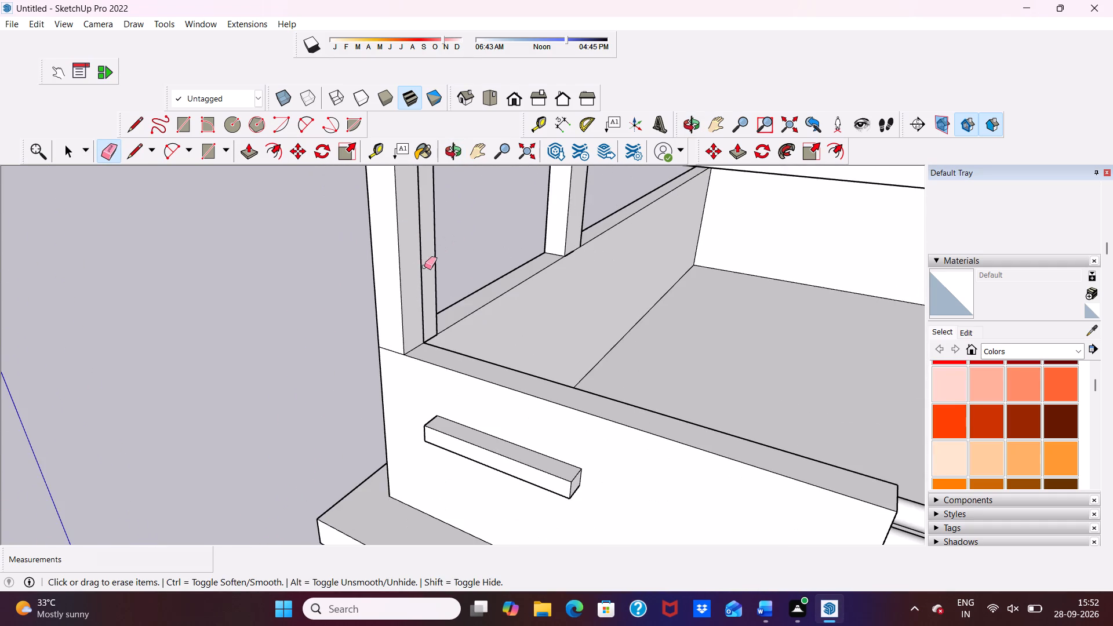
click(423, 267)
click(423, 267)
scroll(424, 260, up, 2)
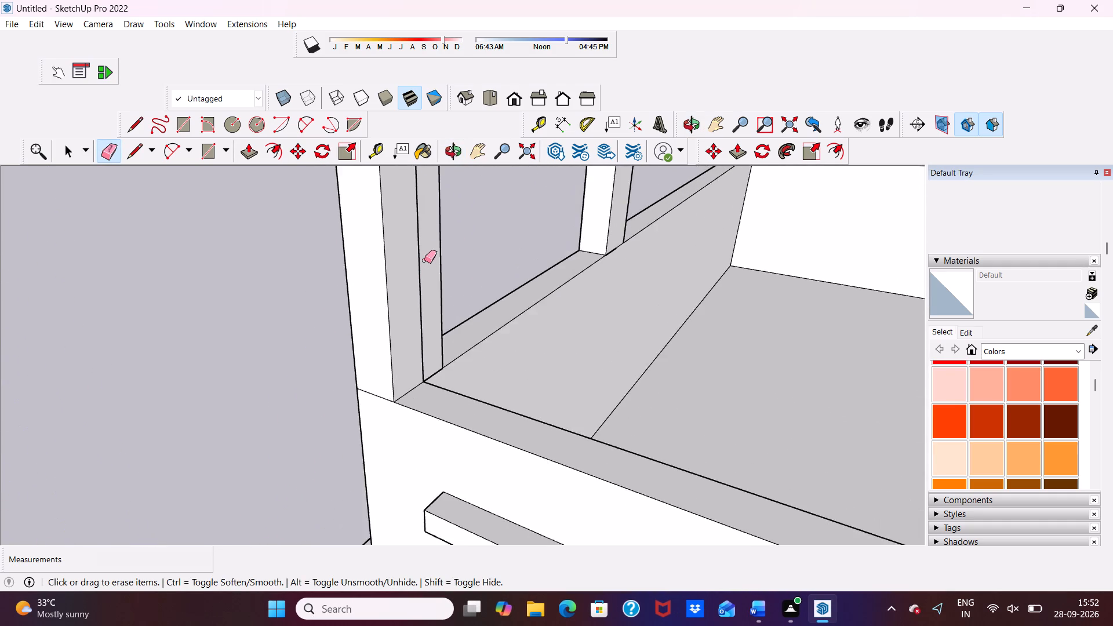
scroll(424, 260, up, 12)
click(410, 269)
scroll(410, 269, down, 3)
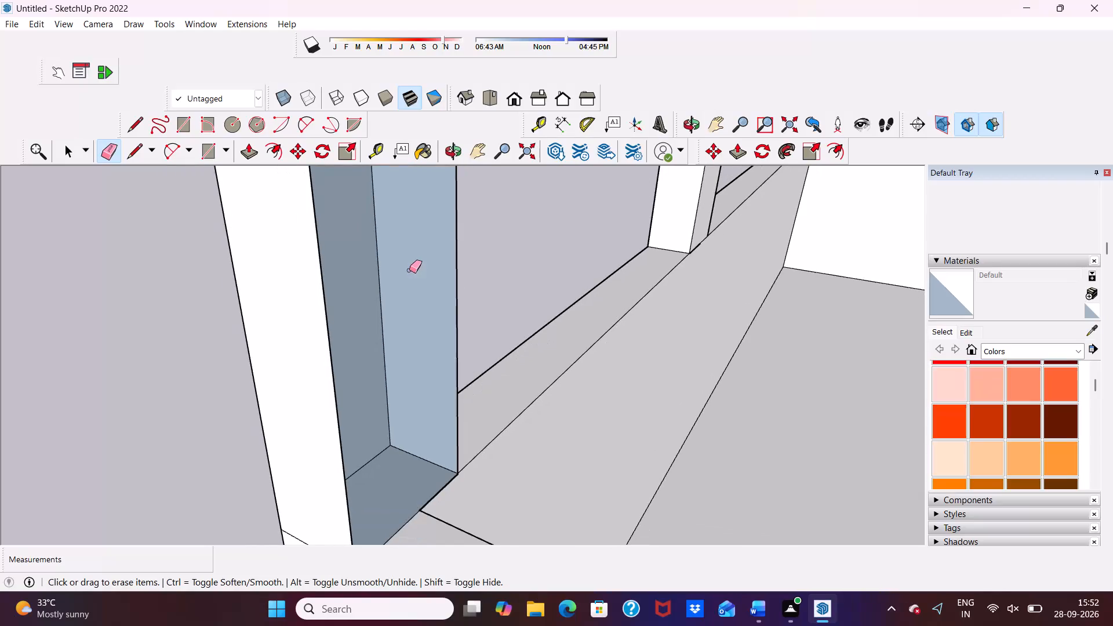
Undo the last edge erasure on the corner column above the parapet.
key(ctrl+z)
Examine the junction of the roof slab, the corner column and the tall front wall from above and below.
scroll(408, 276, down, 4)
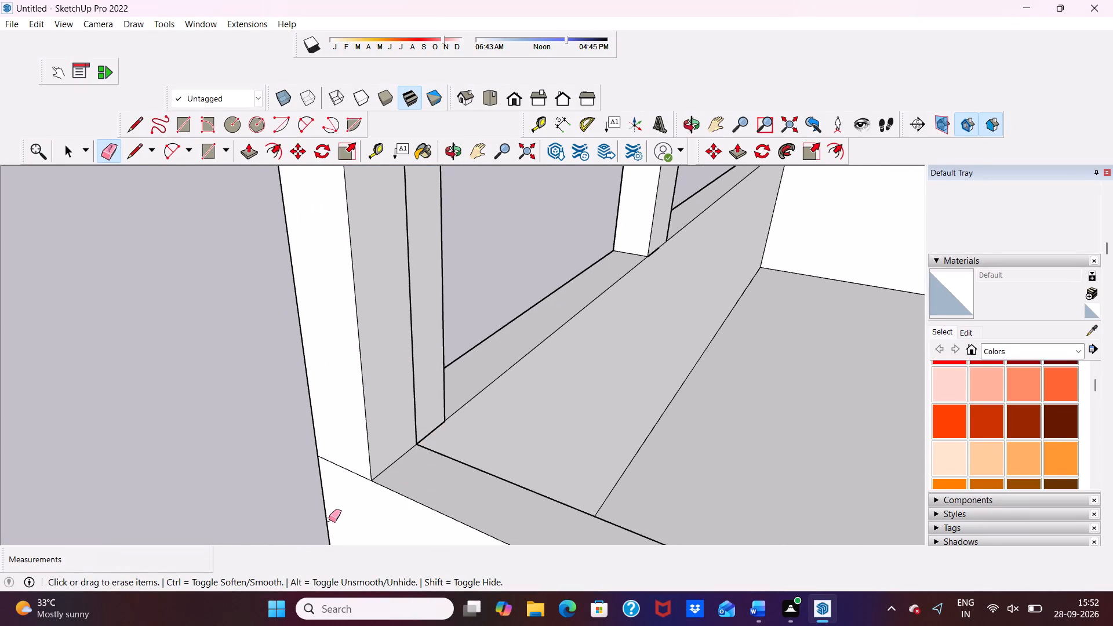
scroll(329, 519, down, 1)
middle_drag(329, 519, 504, 432)
scroll(463, 410, down, 8)
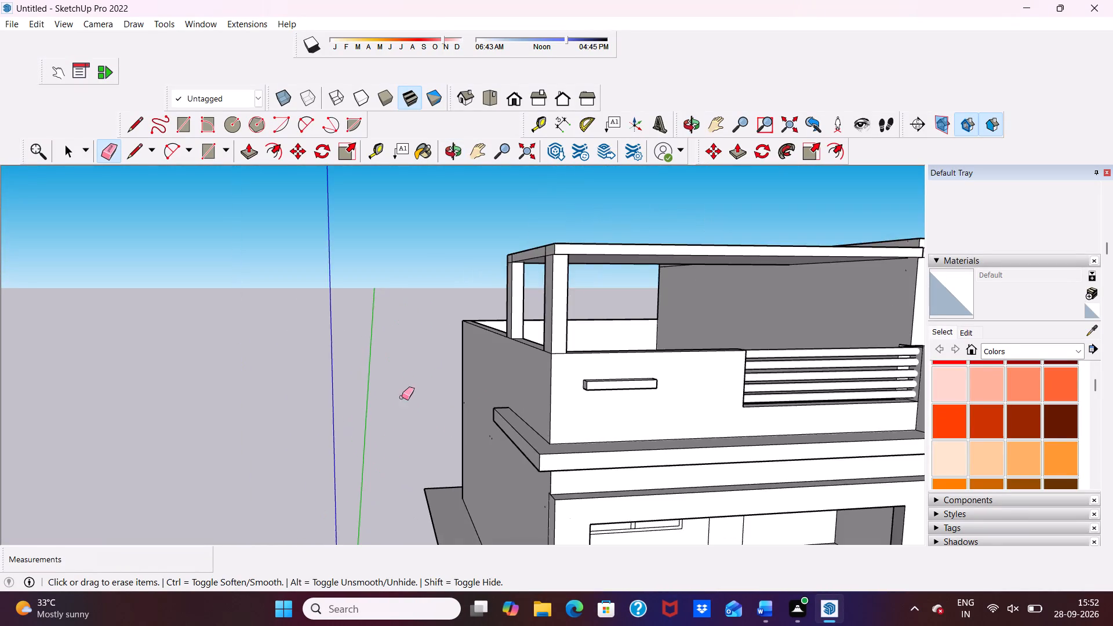
scroll(402, 397, down, 4)
scroll(641, 292, up, 5)
key(space)
middle_drag(467, 324, 410, 362)
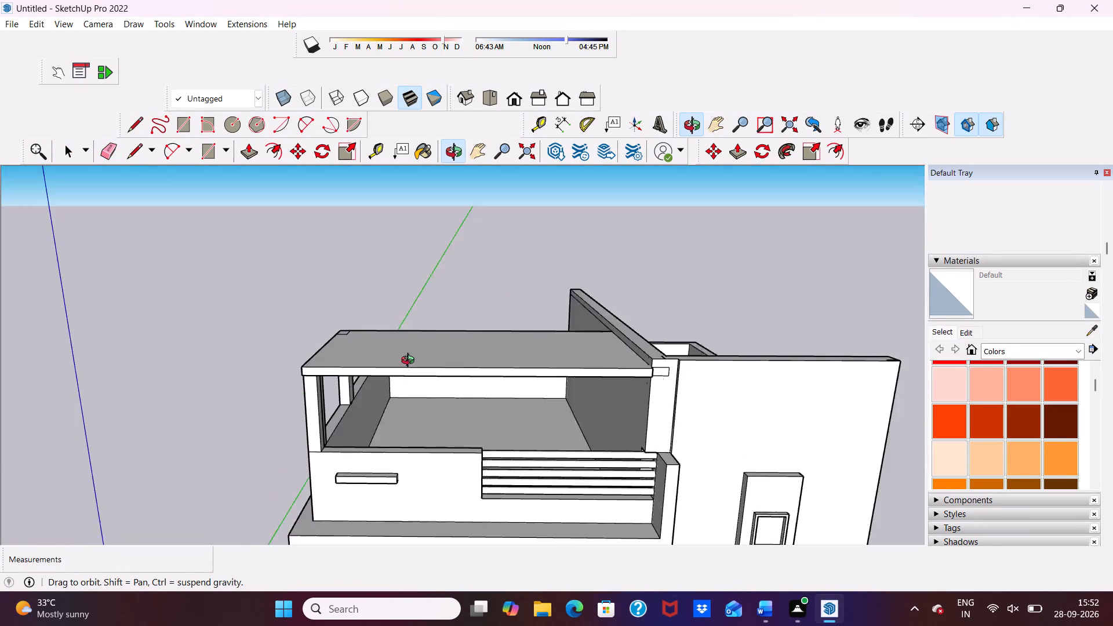
middle_drag(410, 362, 296, 449)
scroll(385, 283, up, 5)
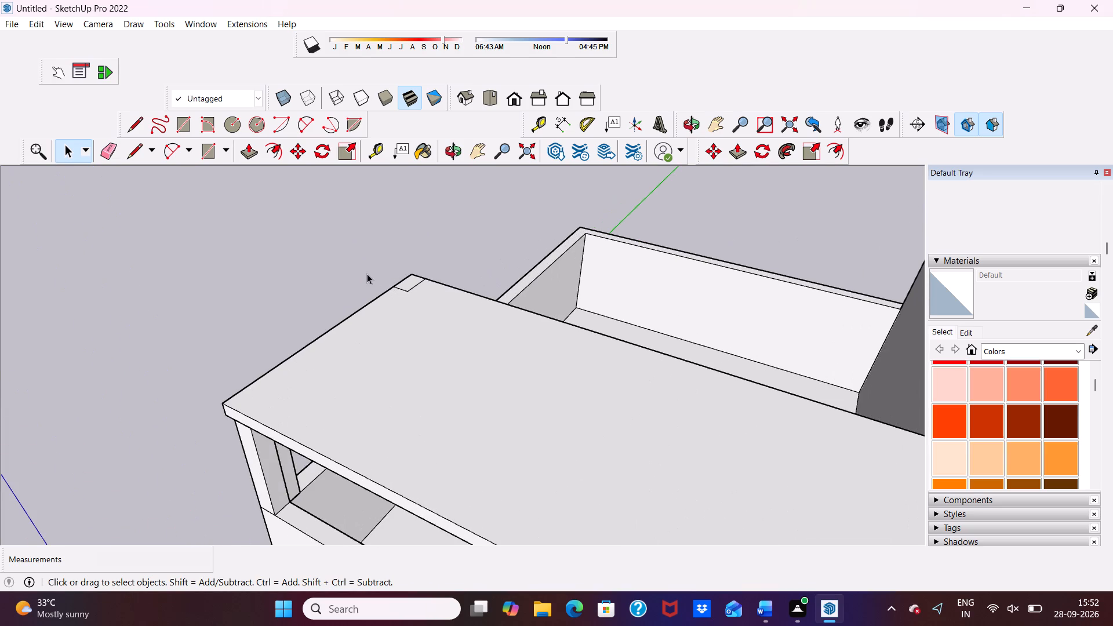
scroll(347, 251, down, 2)
middle_drag(354, 268, 360, 110)
scroll(744, 225, up, 5)
middle_drag(781, 193, 593, 263)
middle_drag(604, 266, 613, 268)
scroll(621, 269, up, 2)
scroll(621, 269, down, 1)
scroll(621, 269, up, 3)
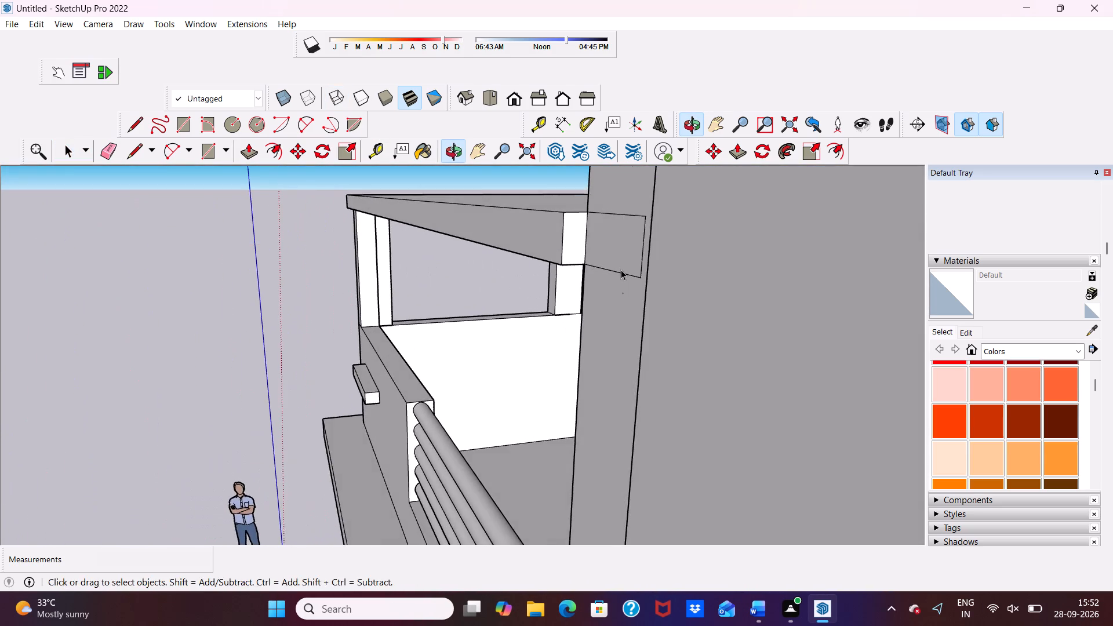
middle_drag(621, 270, 945, 287)
scroll(534, 288, up, 5)
click(585, 253)
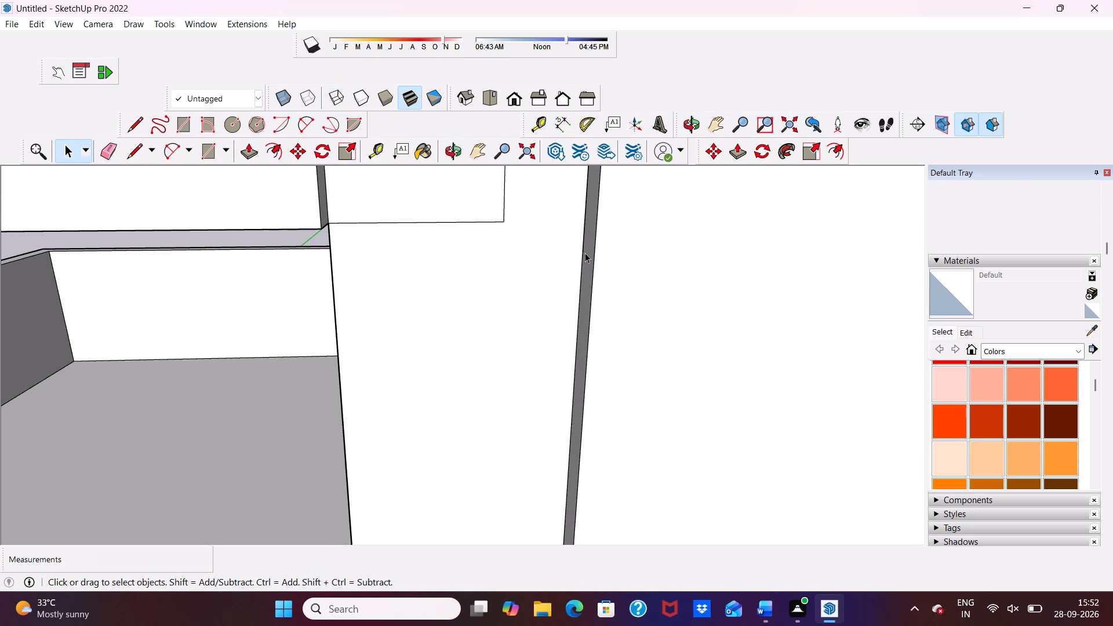
click(587, 265)
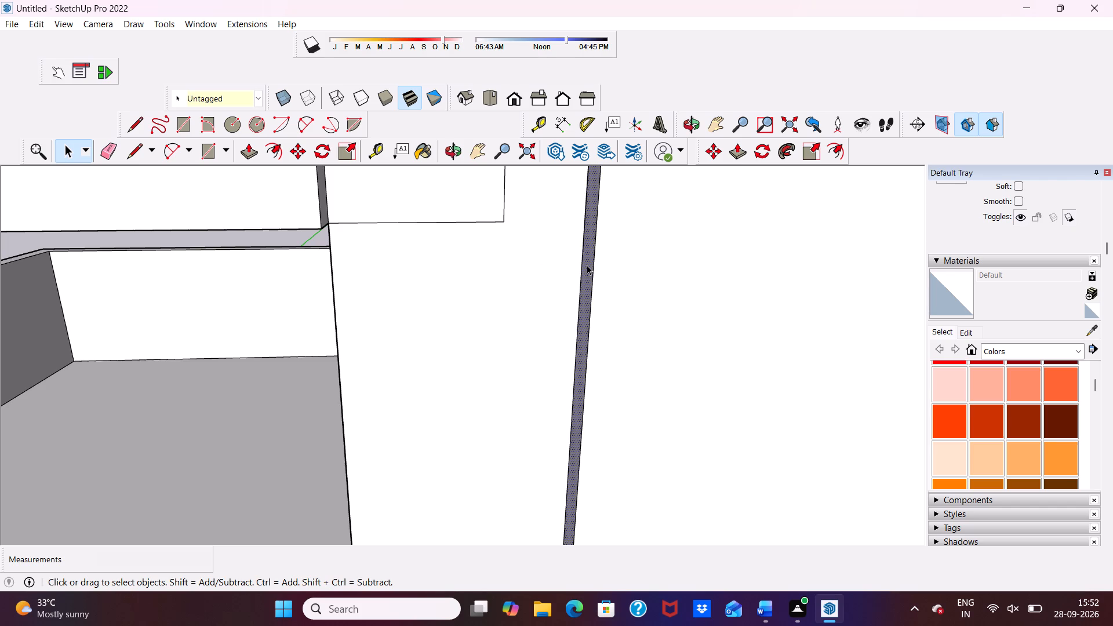
click(587, 265)
scroll(604, 208, down, 6)
scroll(646, 185, up, 1)
scroll(639, 196, down, 5)
scroll(526, 217, up, 1)
scroll(509, 230, down, 4)
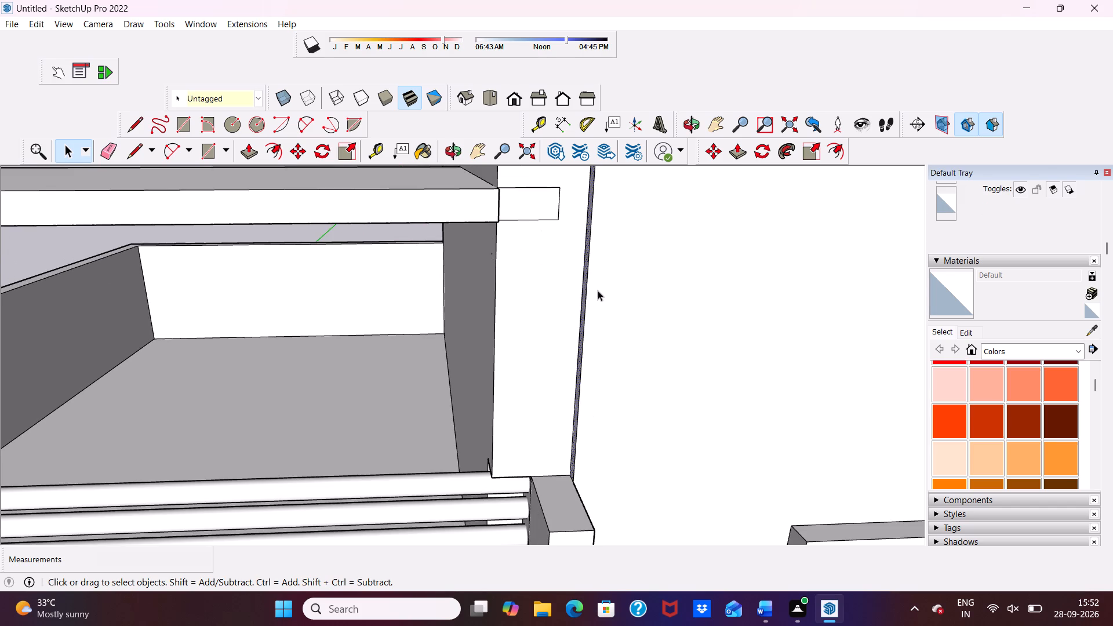
scroll(510, 214, up, 5)
click(574, 286)
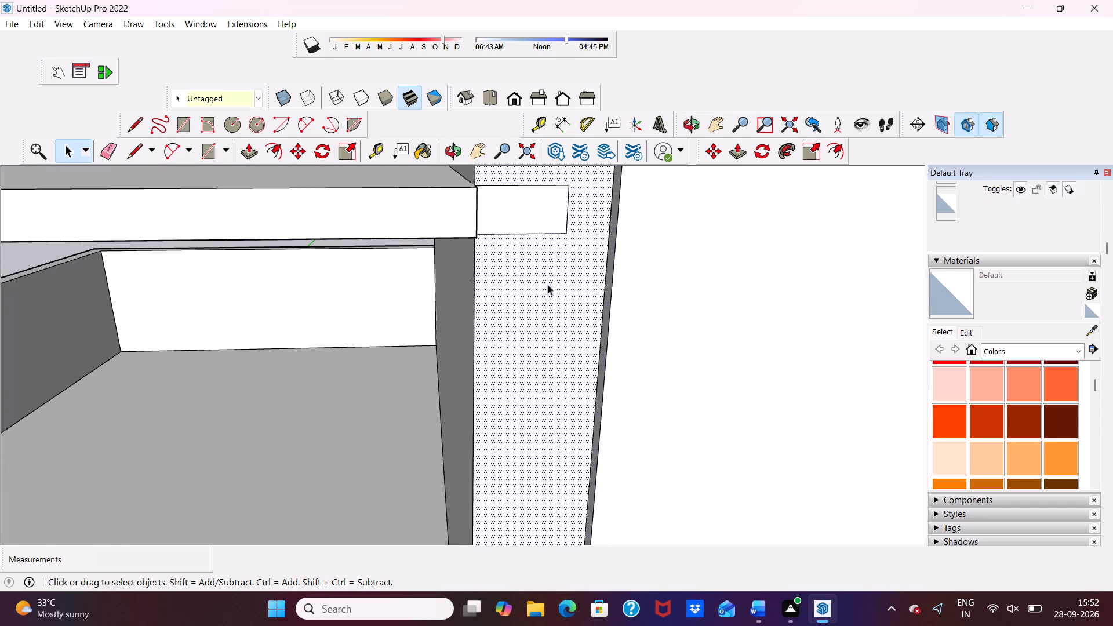
scroll(547, 279, down, 7)
middle_drag(572, 367, 619, 243)
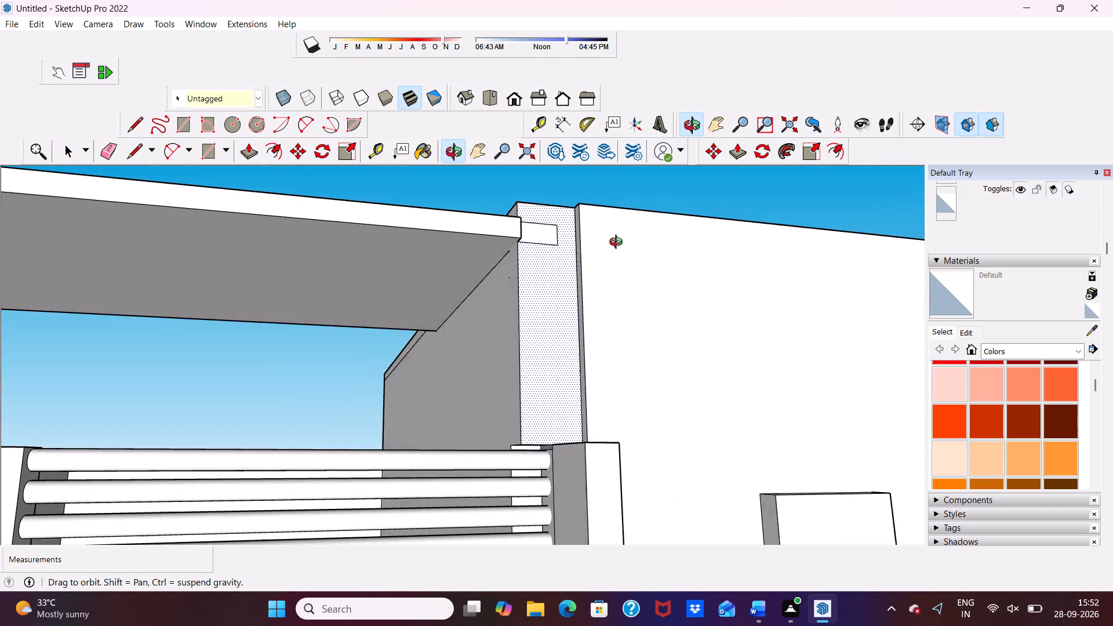
middle_drag(619, 243, 686, 219)
scroll(541, 426, up, 5)
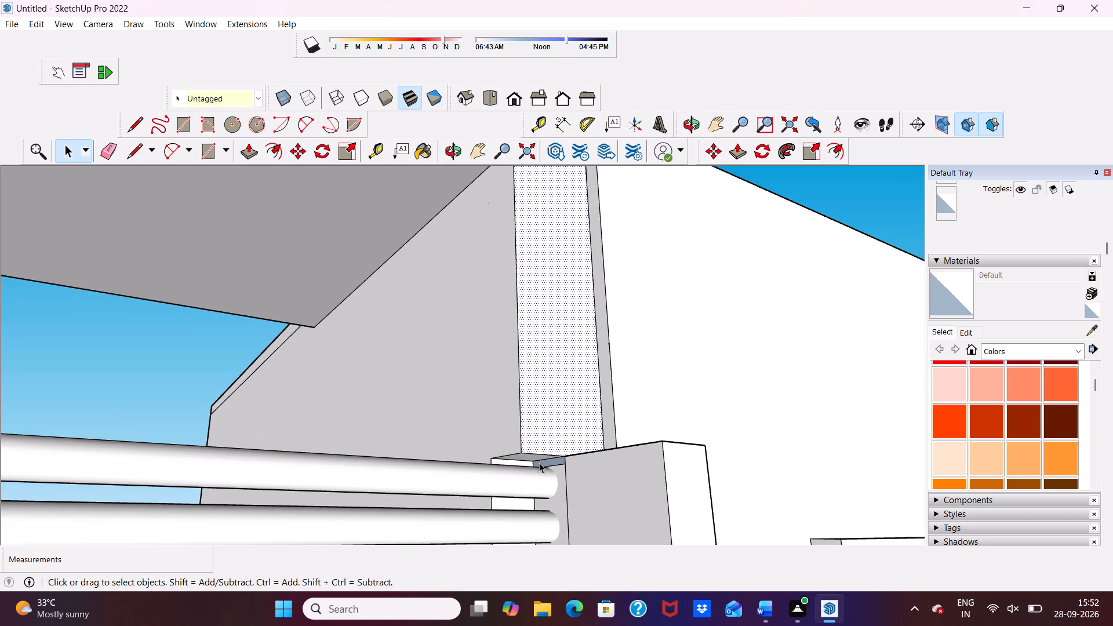
middle_drag(539, 463, 545, 523)
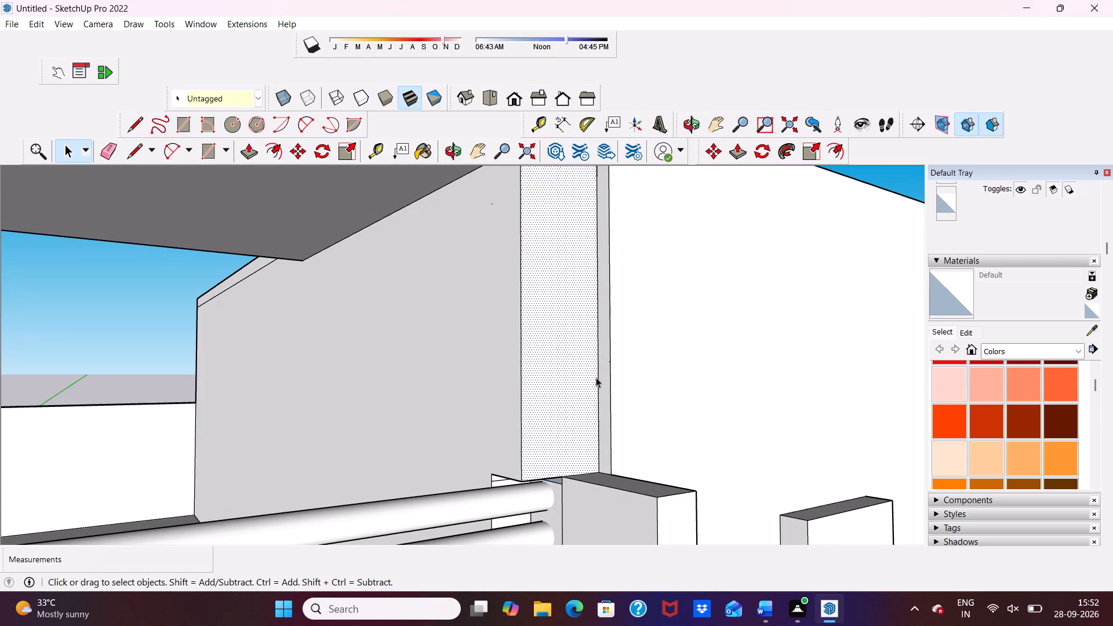
Extrude the small rectangle on the column's front face beside the roof slab 3" outward, flush with the slab's front.
scroll(563, 349, down, 5)
middle_drag(561, 353, 441, 448)
scroll(522, 246, up, 4)
click(523, 246)
middle_drag(530, 248, 387, 252)
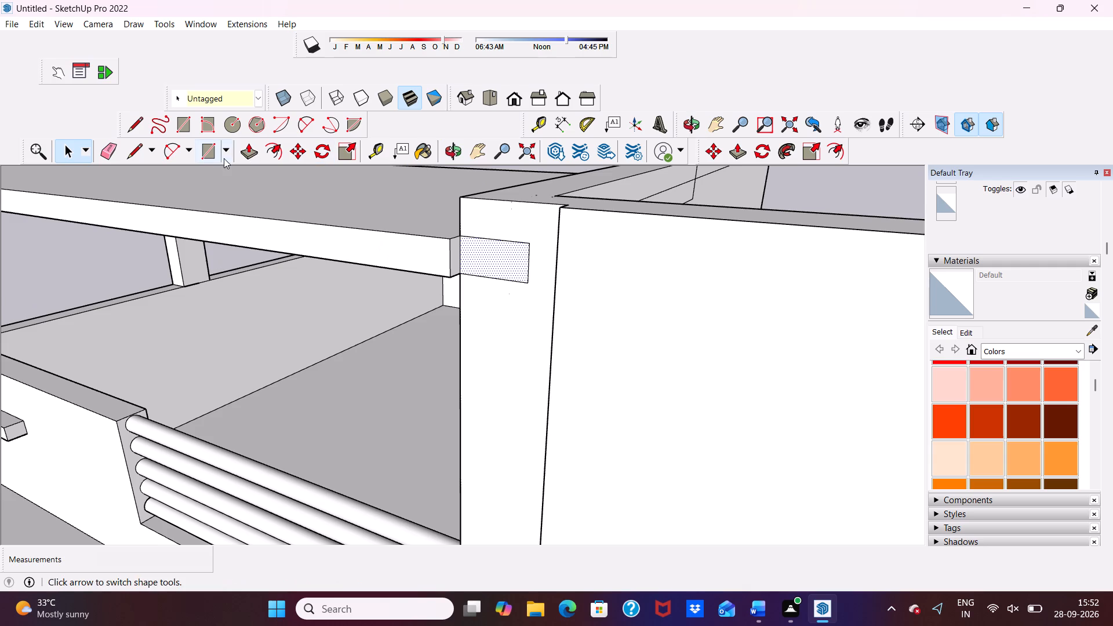
click(243, 149)
click(477, 263)
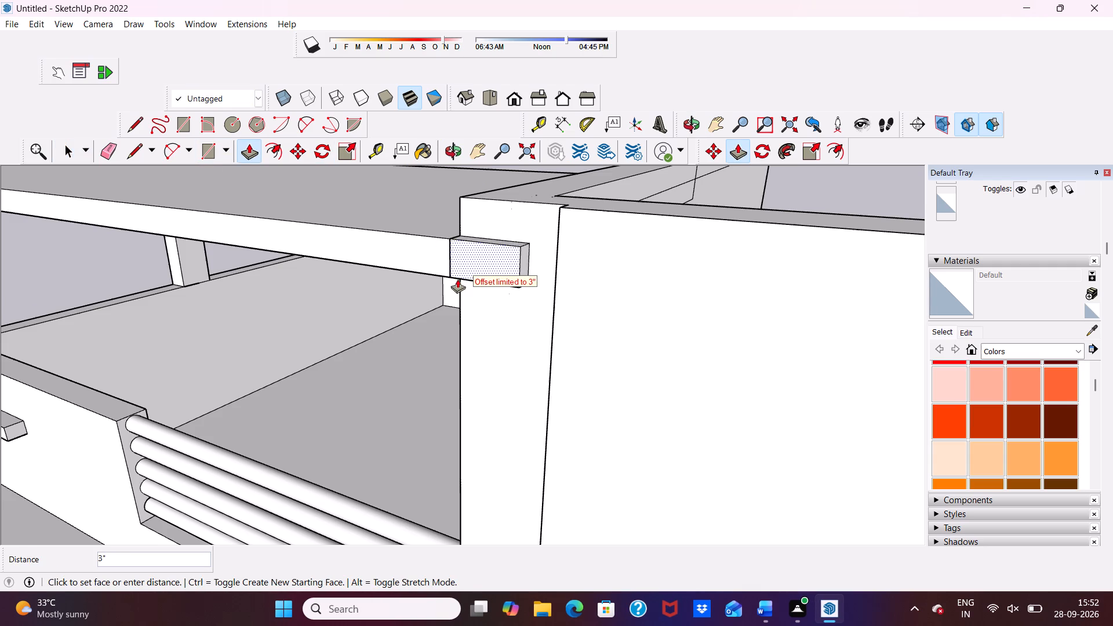
scroll(453, 277, down, 2)
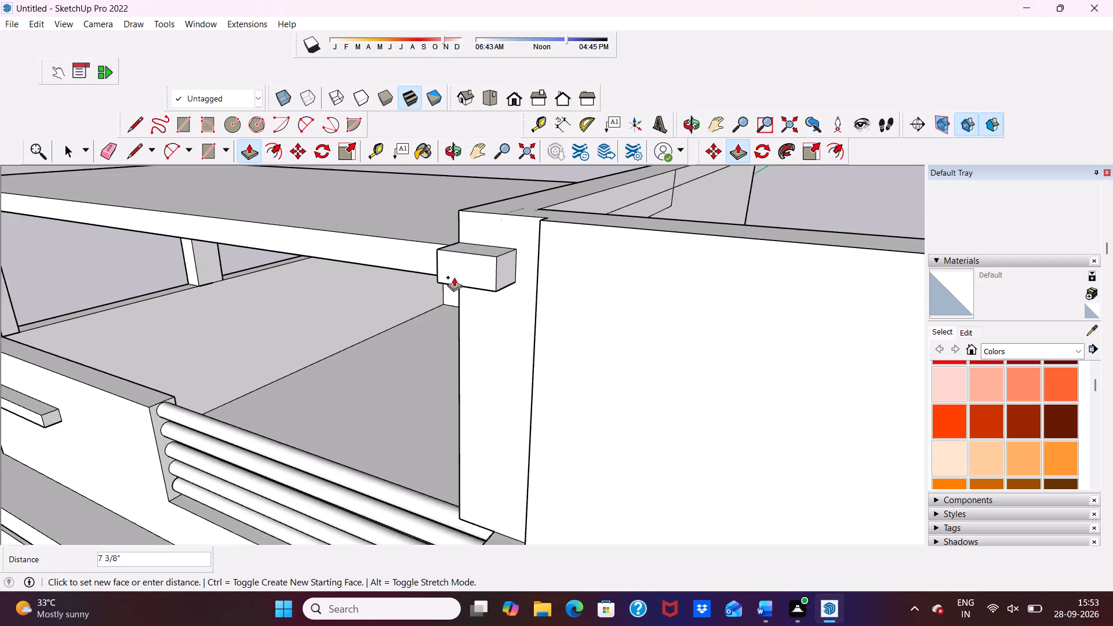
scroll(454, 277, down, 2)
middle_drag(454, 277, 566, 281)
click(493, 264)
Extrude the end face of the small block sideways past the column and onto the tall front wall.
scroll(628, 236, down, 1)
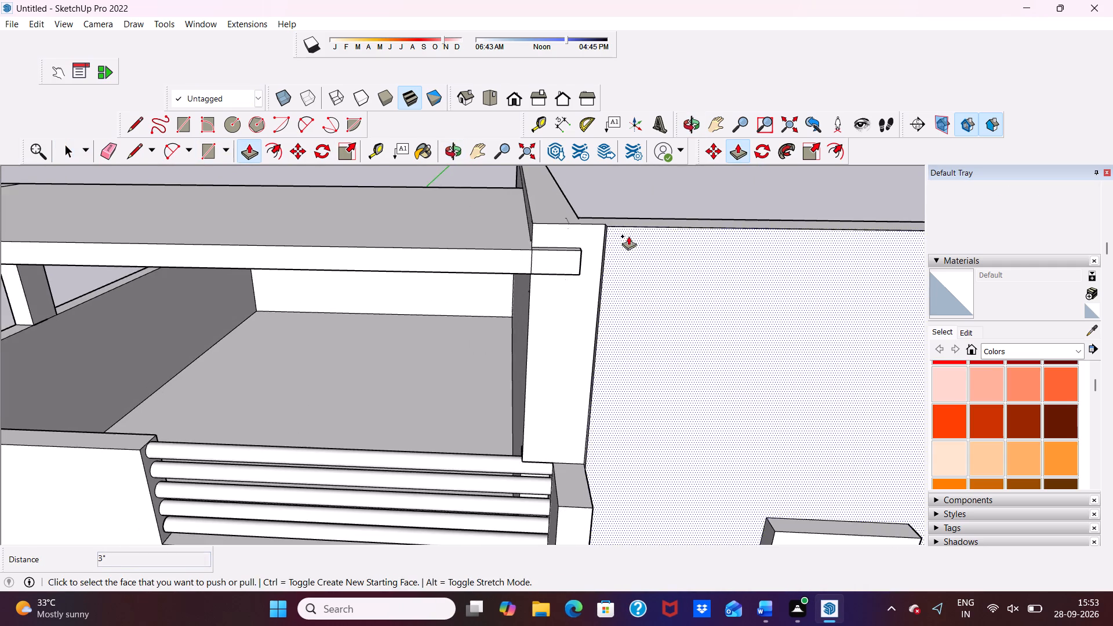
middle_drag(628, 236, 438, 194)
scroll(457, 220, up, 5)
click(498, 254)
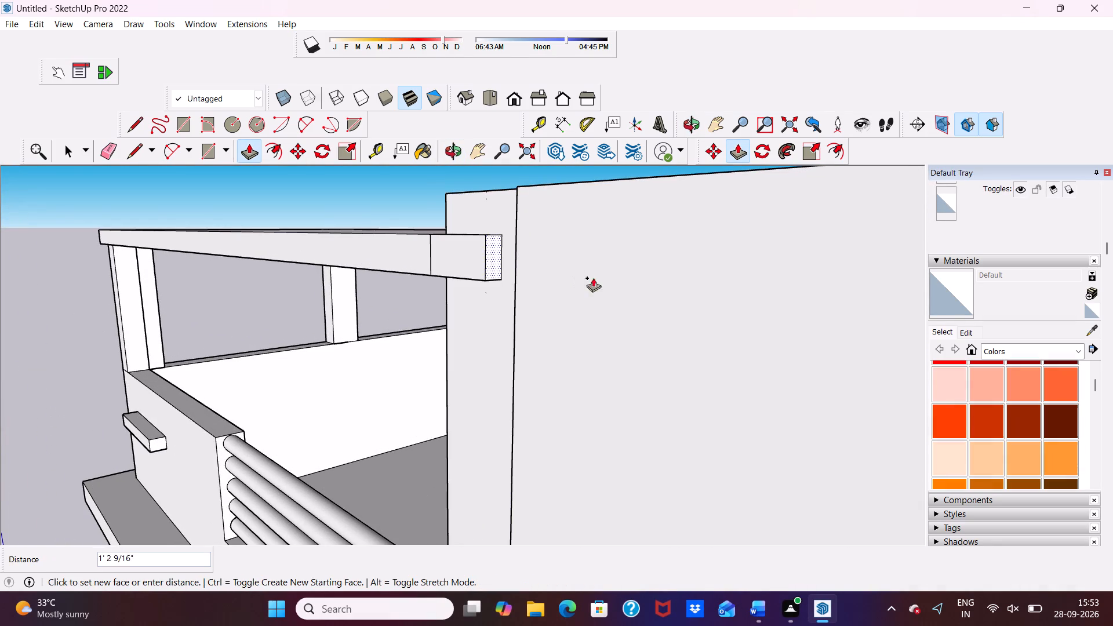
scroll(641, 278, down, 4)
scroll(721, 276, down, 3)
middle_click(730, 282)
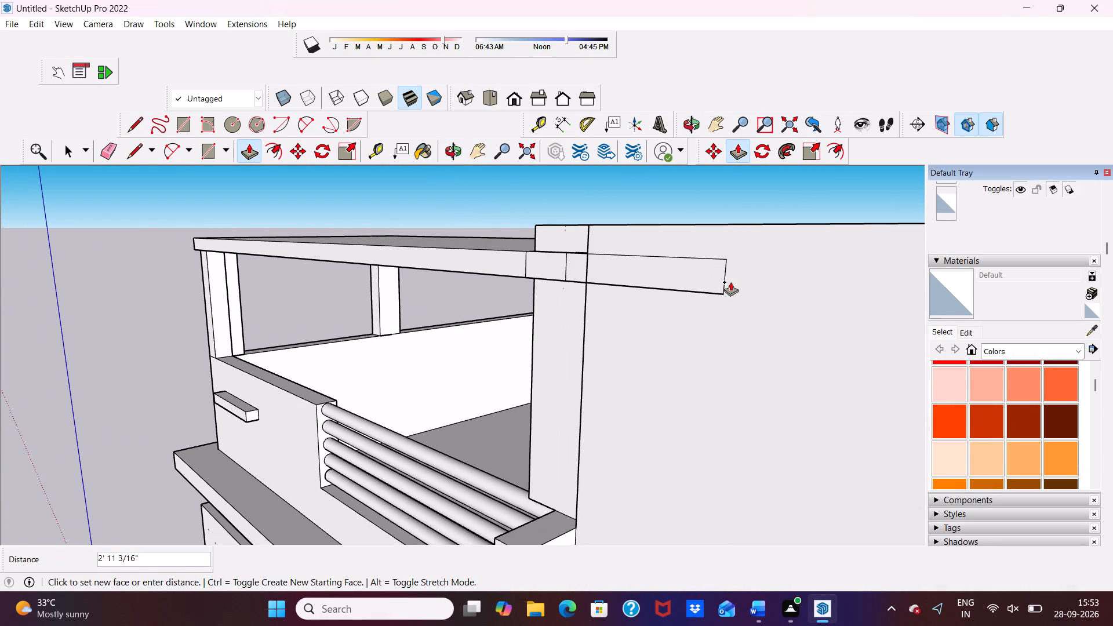
click(687, 314)
Extrude the rectangular strip on the tall front wall's face outward by 3".
scroll(667, 308, down, 3)
middle_drag(667, 307, 647, 338)
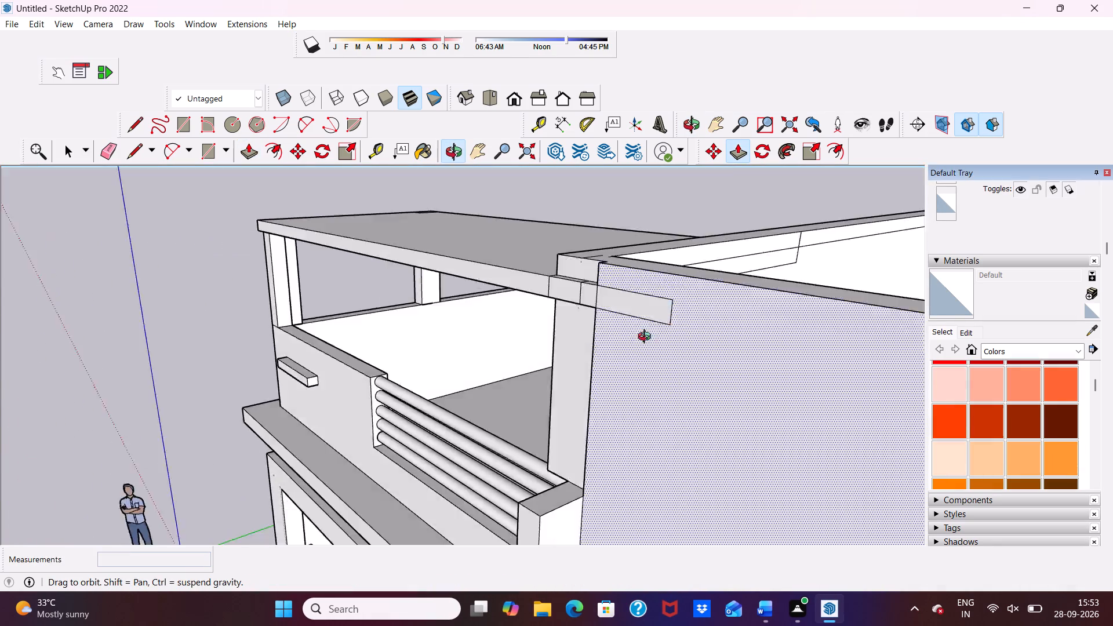
middle_drag(647, 338, 561, 387)
scroll(561, 376, up, 4)
key(space)
scroll(495, 372, up, 5)
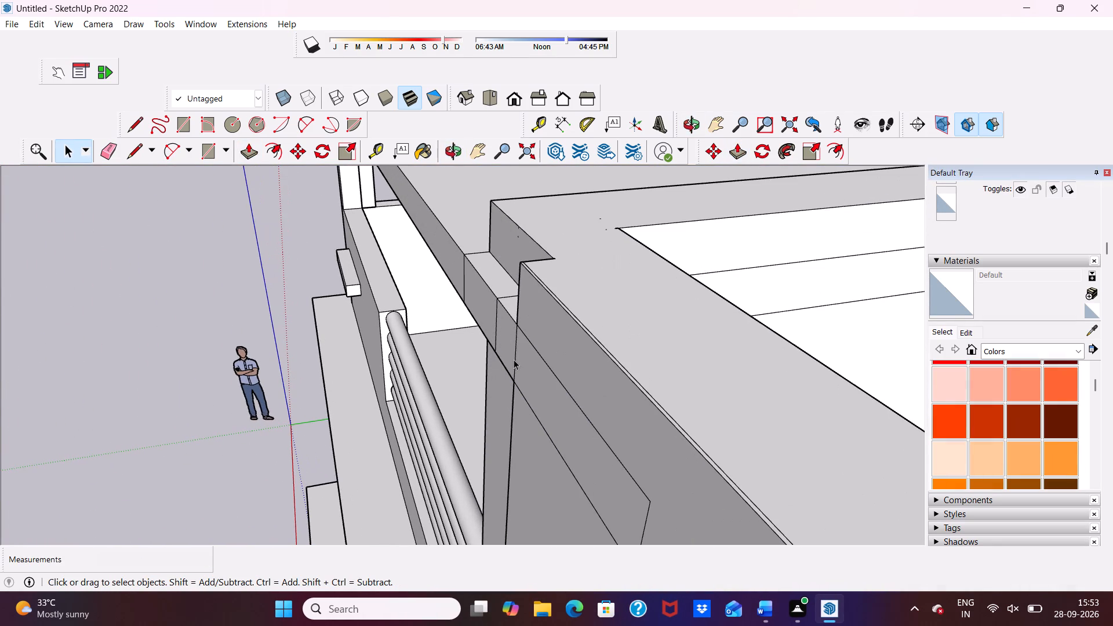
click(514, 358)
click(538, 378)
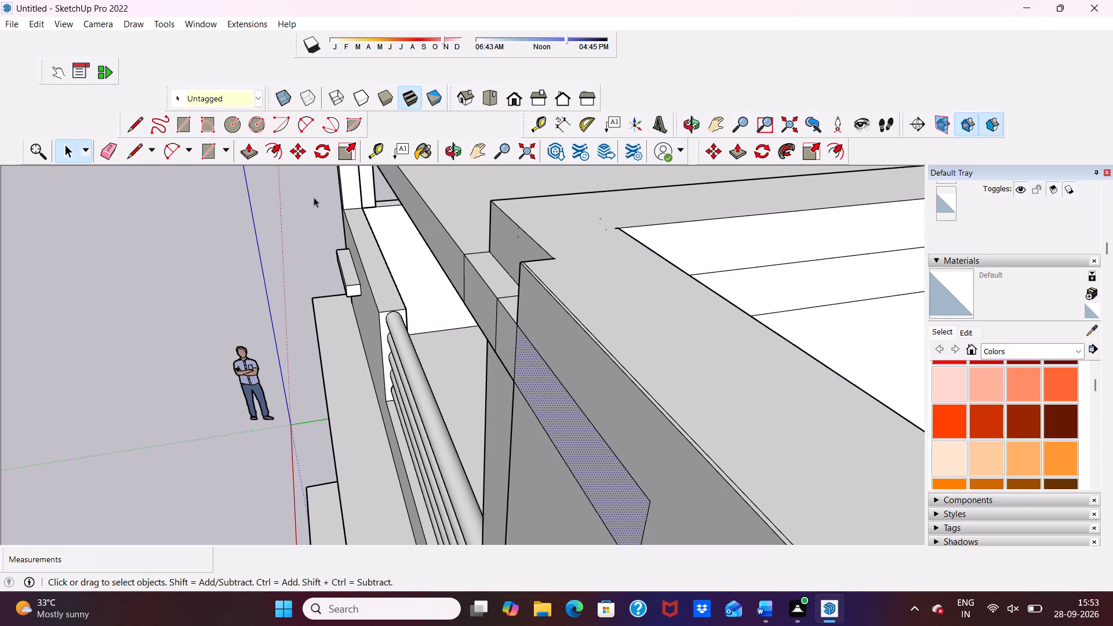
click(250, 149)
click(546, 387)
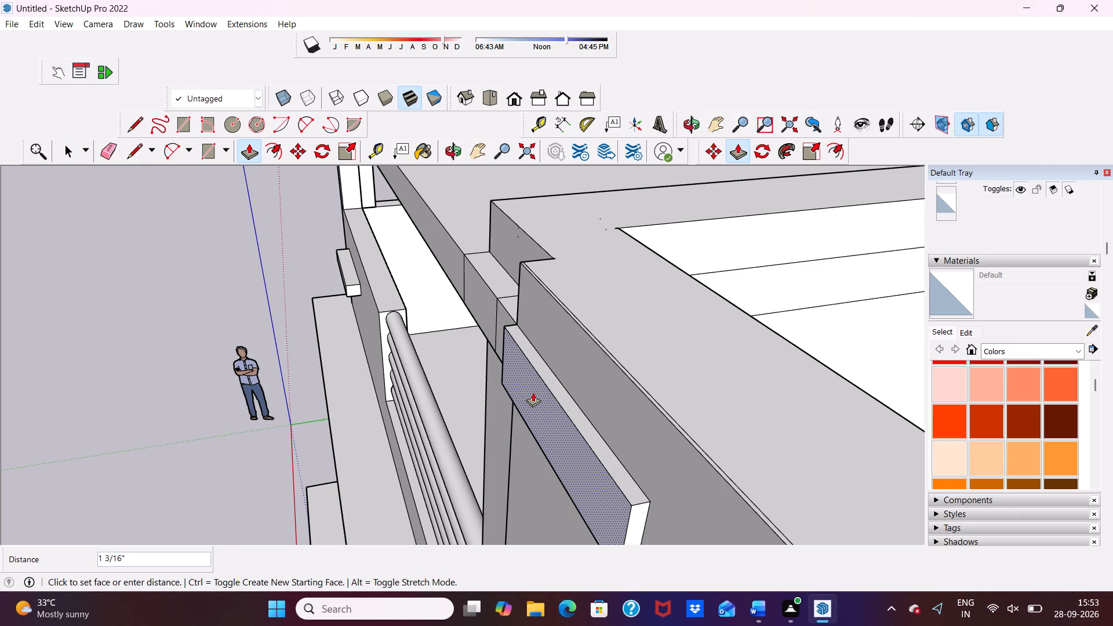
text(3")
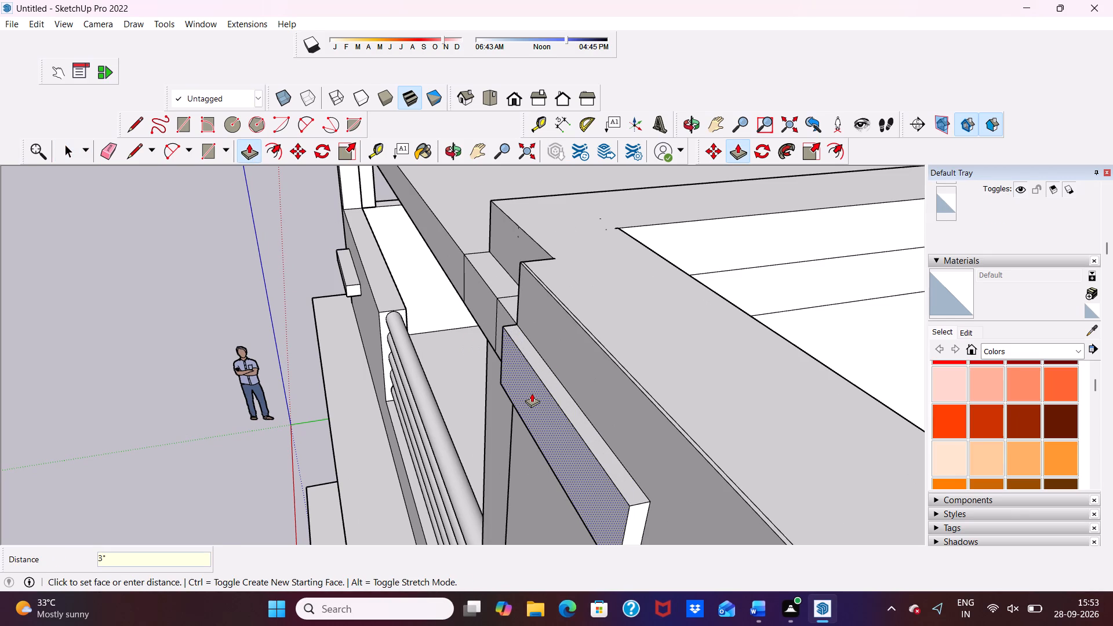
key(Return)
Extrude the strip's narrow end face about 21' 3 3/4" along the roof slab's front edge to the slab's far corner.
scroll(532, 393, up, 3)
scroll(539, 394, down, 7)
middle_drag(524, 432, 1007, 315)
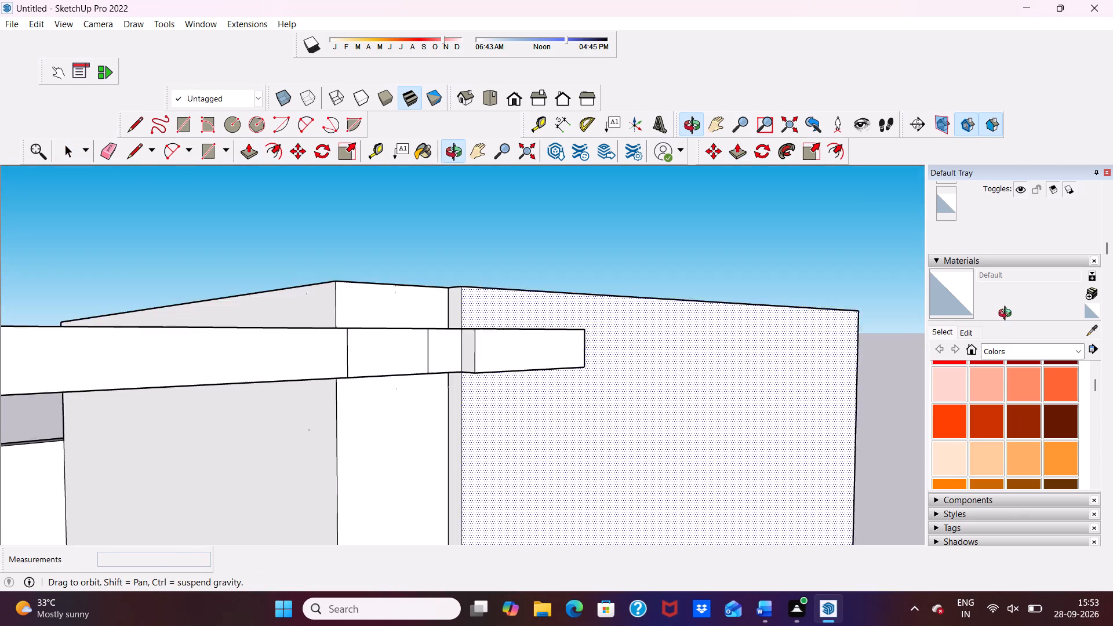
middle_drag(1007, 315, 1008, 315)
scroll(431, 378, up, 4)
click(493, 326)
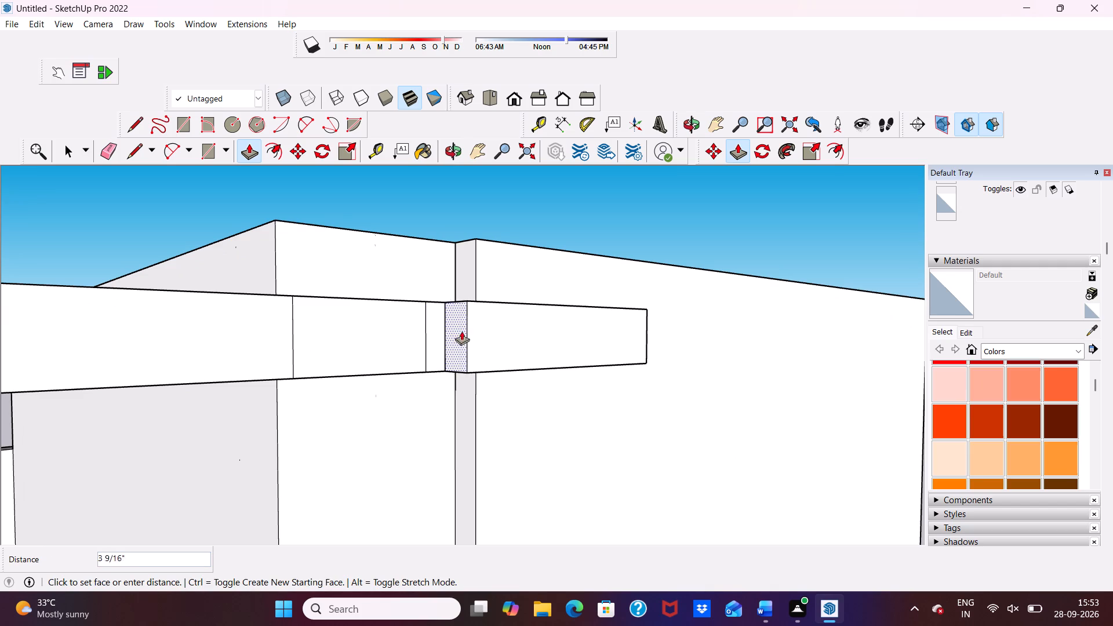
scroll(438, 325, down, 4)
middle_drag(438, 325, 429, 329)
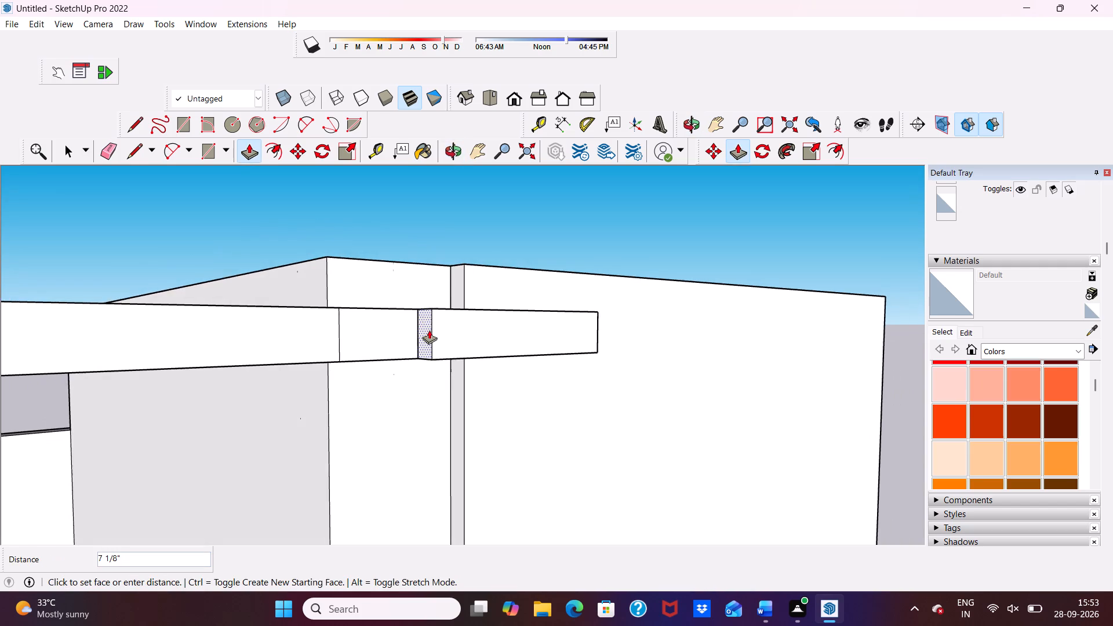
scroll(429, 330, down, 3)
scroll(247, 333, down, 17)
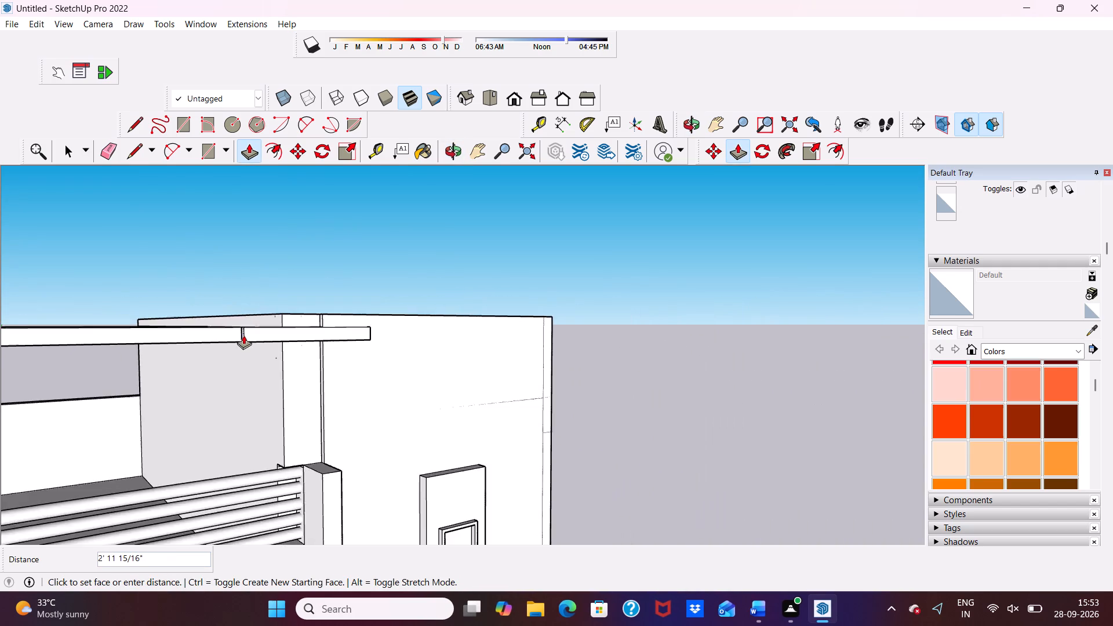
scroll(243, 335, down, 13)
scroll(108, 339, up, 4)
scroll(60, 340, up, 2)
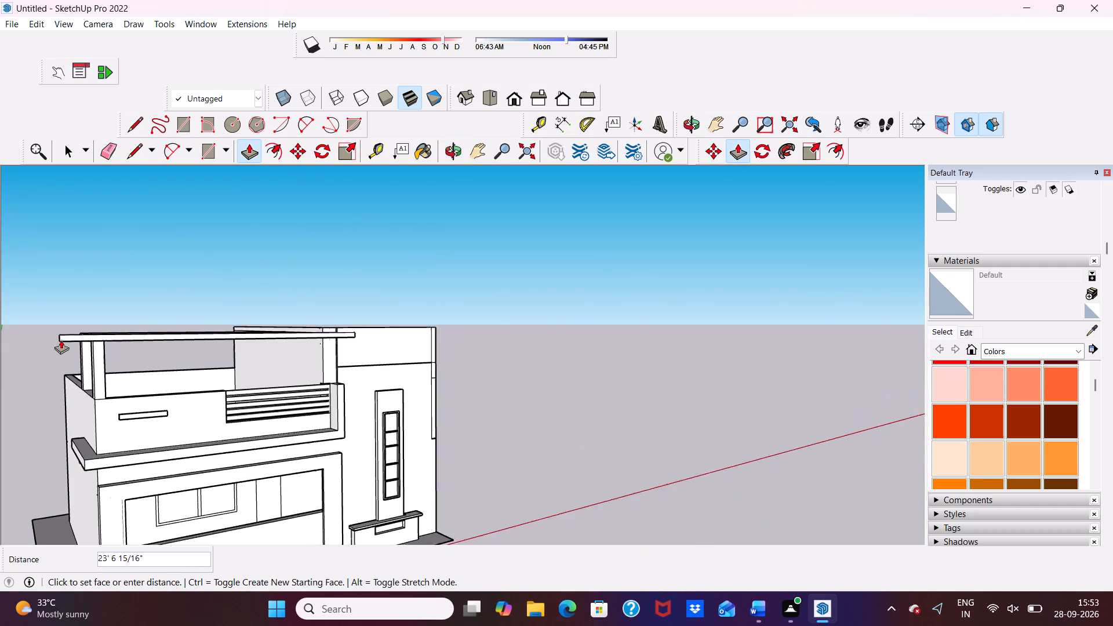
scroll(61, 340, up, 3)
middle_drag(67, 339, 201, 380)
scroll(202, 379, up, 4)
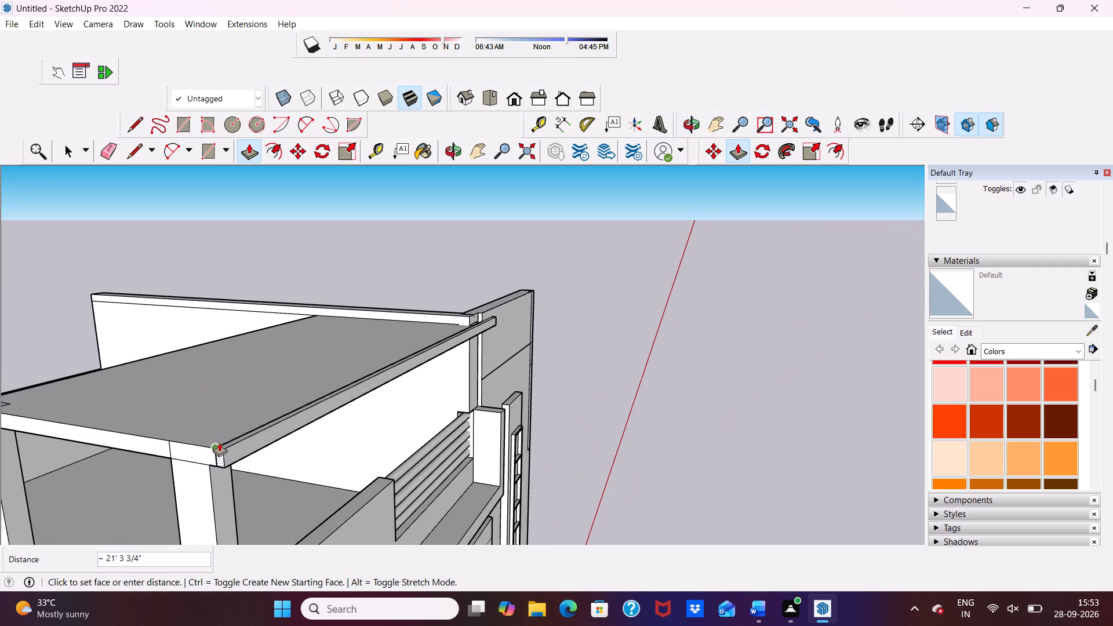
scroll(219, 442, up, 14)
scroll(271, 435, down, 4)
scroll(200, 475, up, 1)
scroll(200, 472, down, 1)
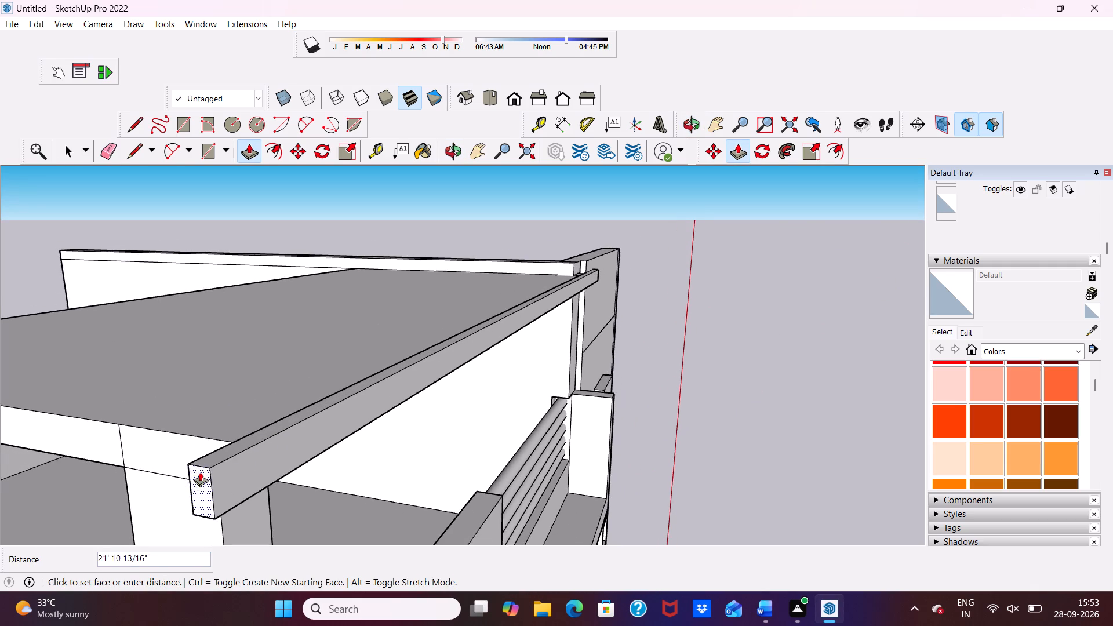
middle_drag(200, 472, 332, 427)
click(237, 478)
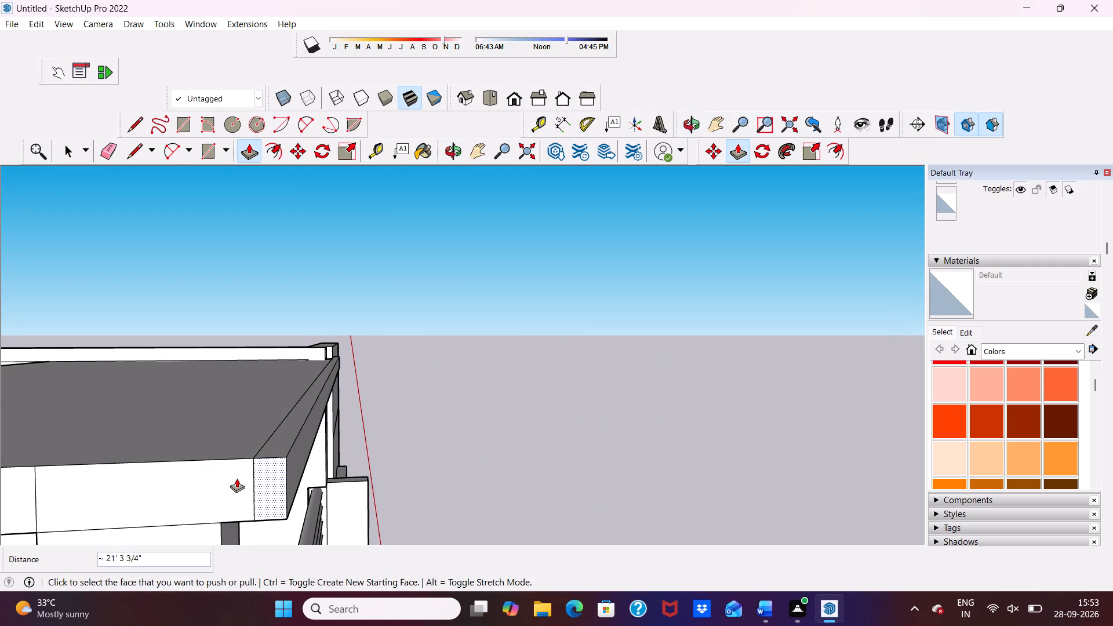
Examine the extended roof slab front and its overlap with the tall front wall from several angles.
scroll(258, 450, down, 6)
middle_drag(280, 443, 0, 432)
scroll(154, 381, down, 8)
middle_drag(453, 378, 436, 385)
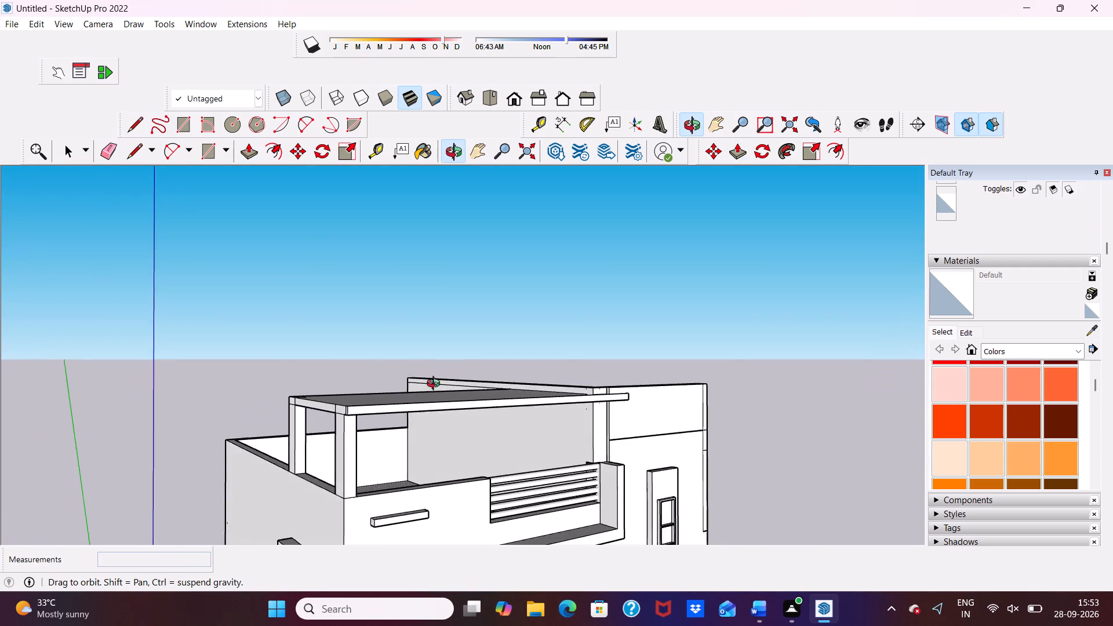
middle_drag(436, 385, 306, 372)
scroll(312, 371, up, 4)
scroll(312, 371, down, 4)
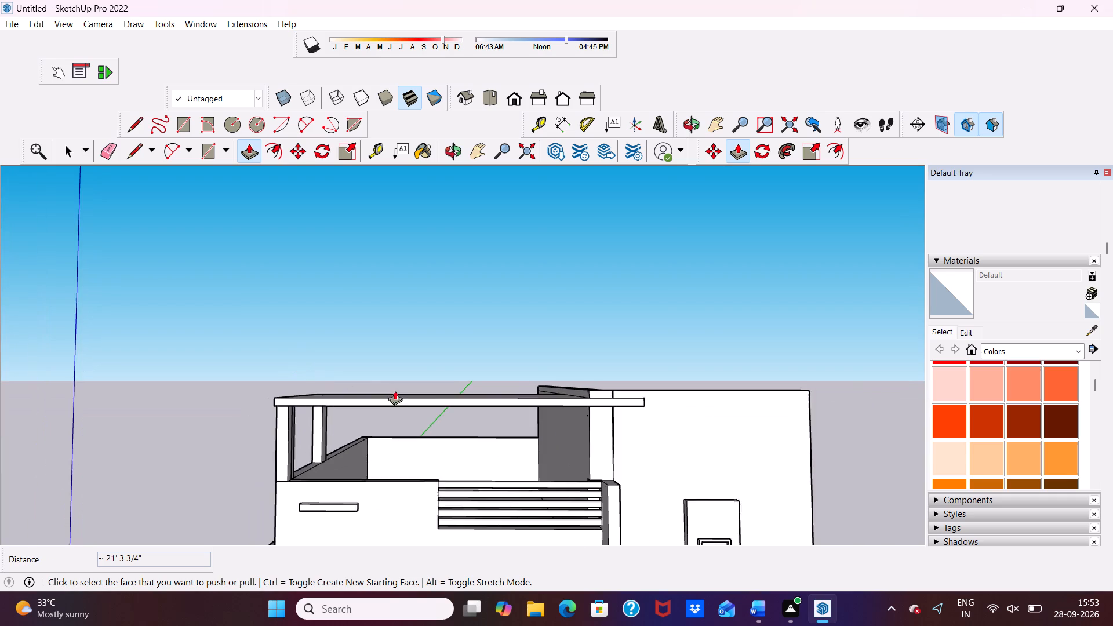
scroll(395, 391, down, 4)
middle_drag(395, 400, 649, 336)
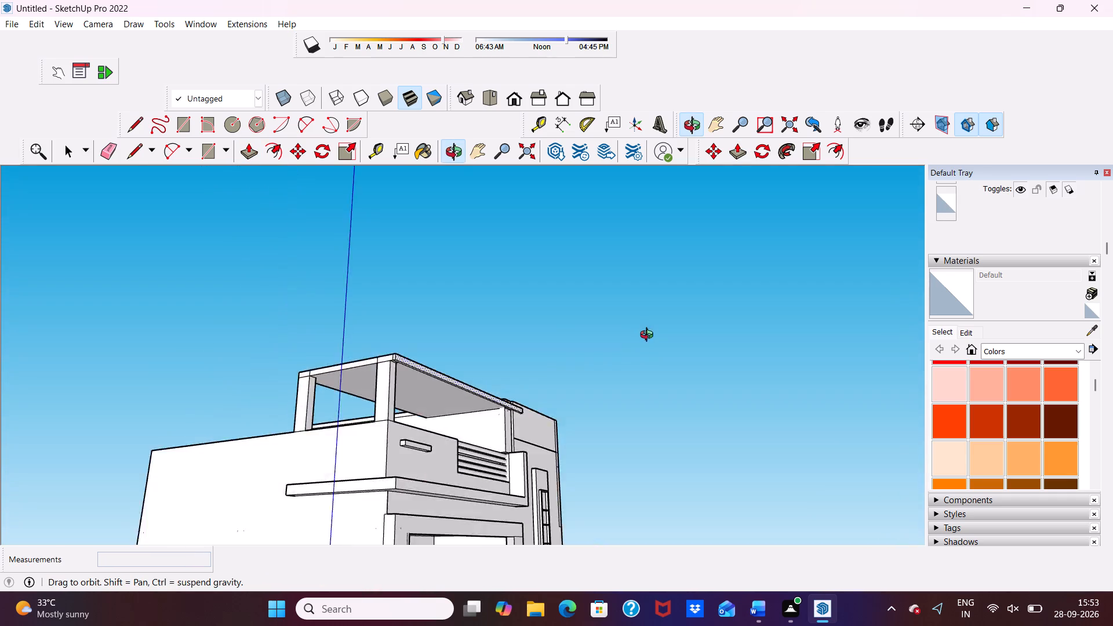
middle_drag(649, 336, 347, 441)
scroll(606, 444, up, 5)
scroll(558, 400, up, 3)
scroll(558, 400, down, 2)
middle_drag(558, 400, 341, 444)
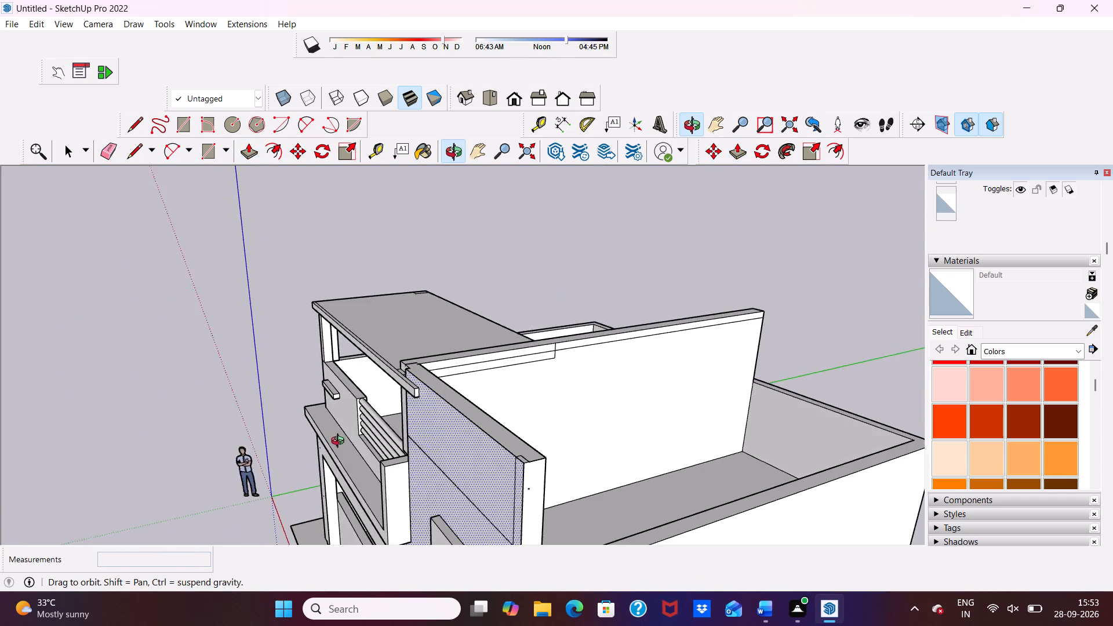
Extrude the roof band's end face about 7' 9 3/4" further across the tall front wall.
scroll(385, 412, up, 5)
scroll(446, 372, up, 4)
click(532, 324)
scroll(532, 324, down, 2)
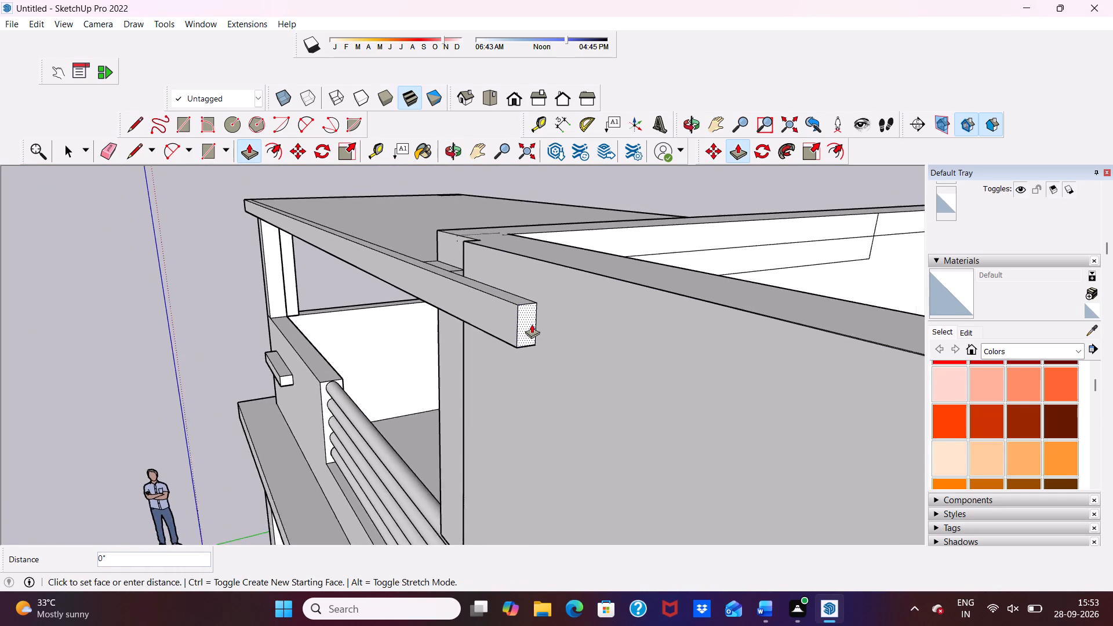
scroll(532, 324, down, 20)
scroll(532, 324, down, 7)
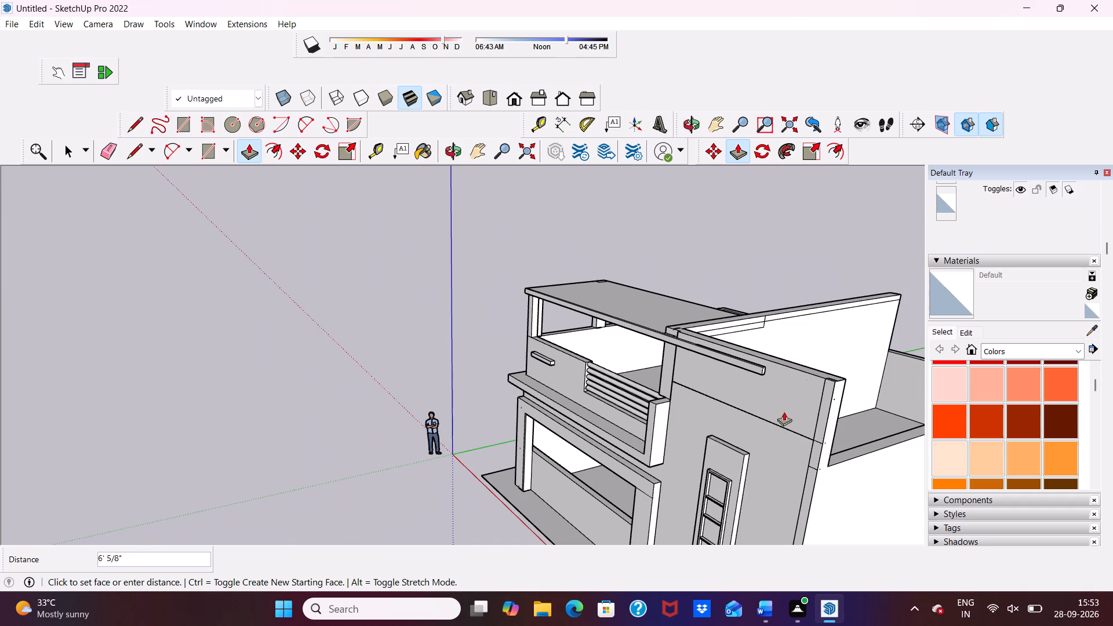
scroll(819, 432, down, 2)
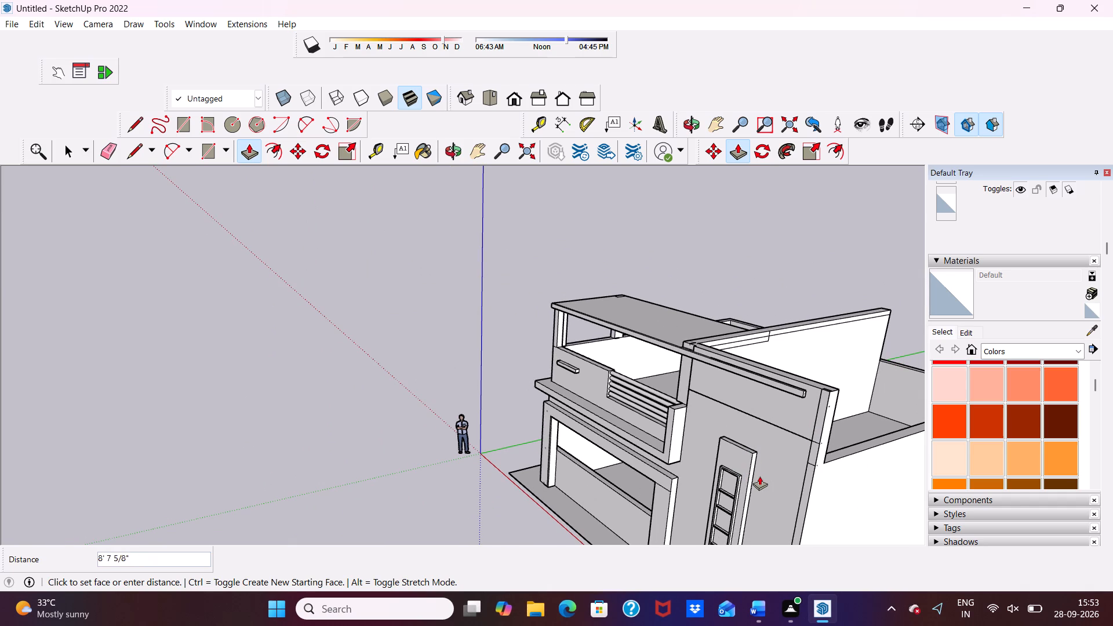
scroll(758, 478, up, 5)
scroll(773, 442, down, 1)
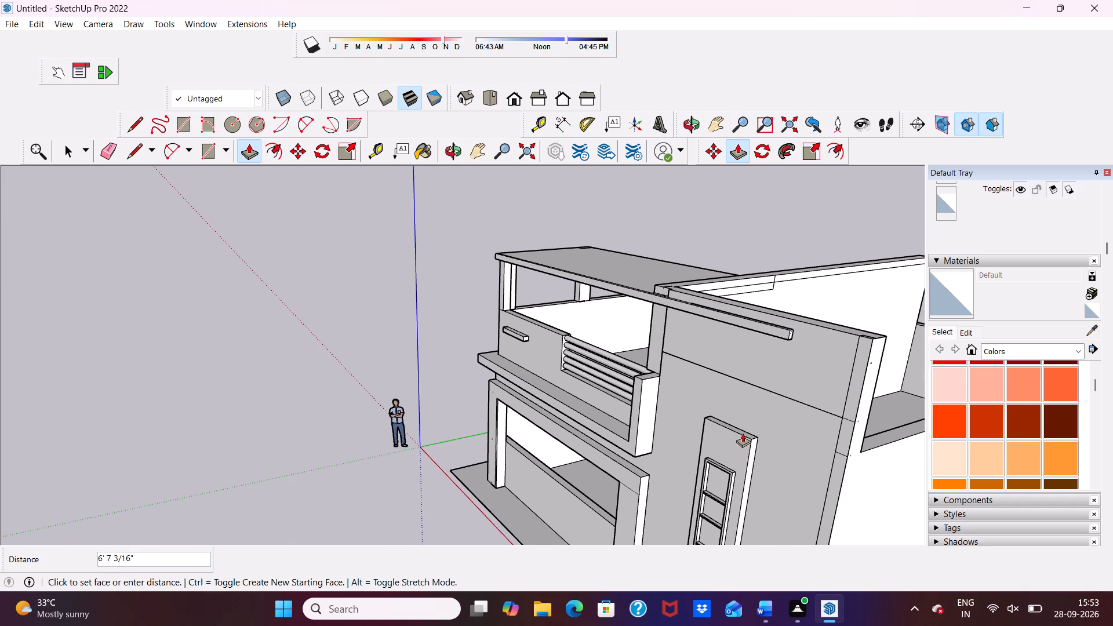
scroll(751, 439, up, 1)
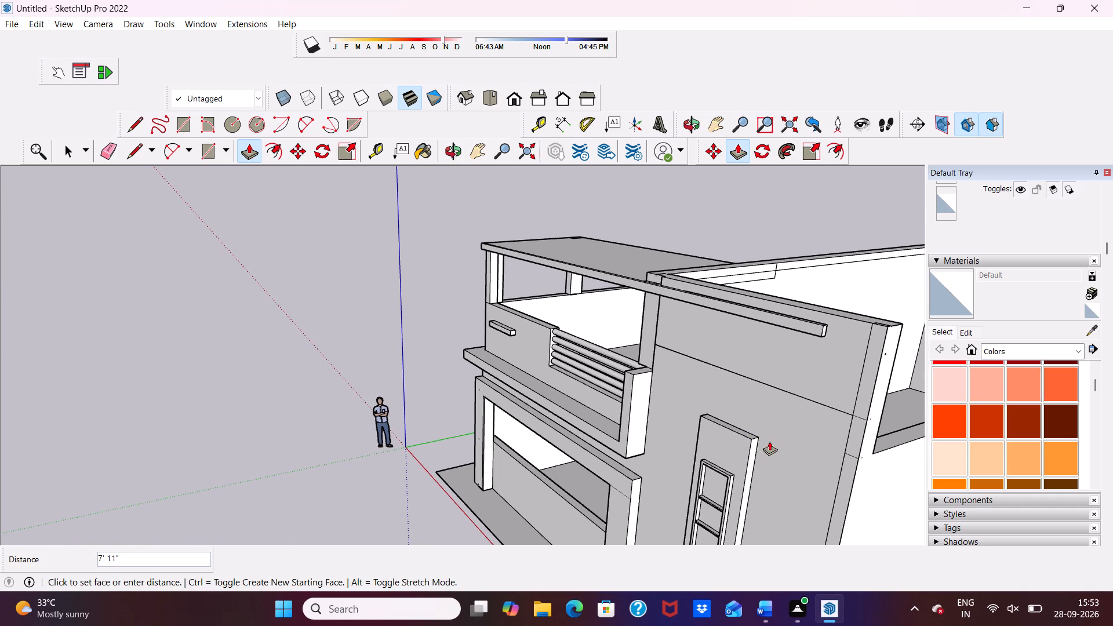
click(765, 443)
Examine the lengthened roof band on the tall front wall from the front, above and below.
scroll(756, 431, down, 9)
middle_drag(765, 410, 918, 306)
scroll(665, 348, up, 10)
scroll(739, 395, up, 6)
scroll(807, 312, down, 4)
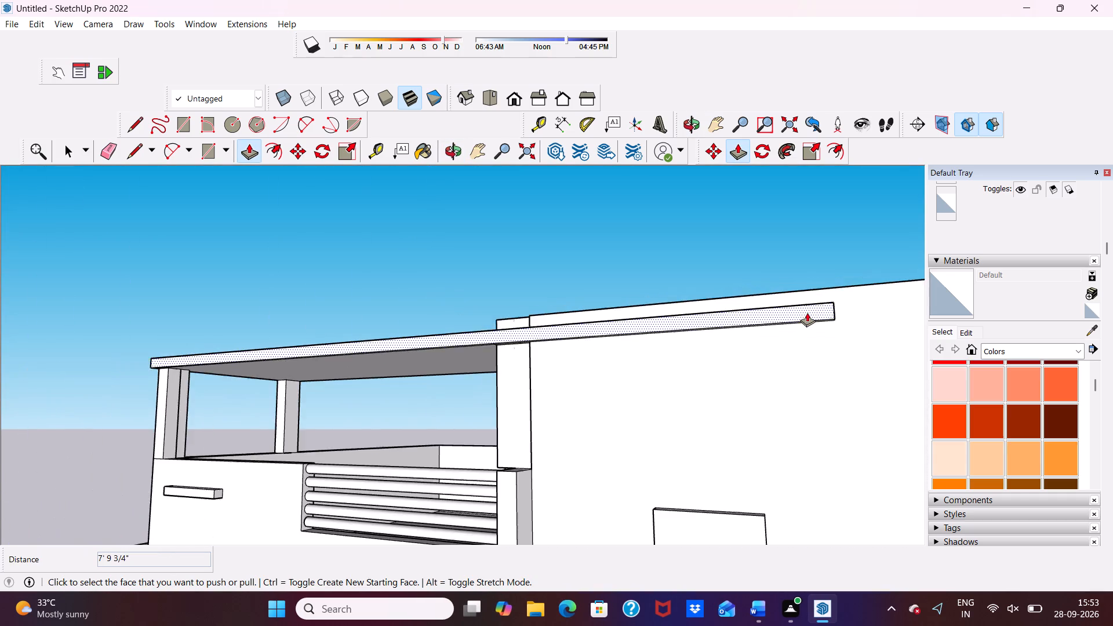
scroll(807, 312, down, 10)
scroll(773, 400, down, 5)
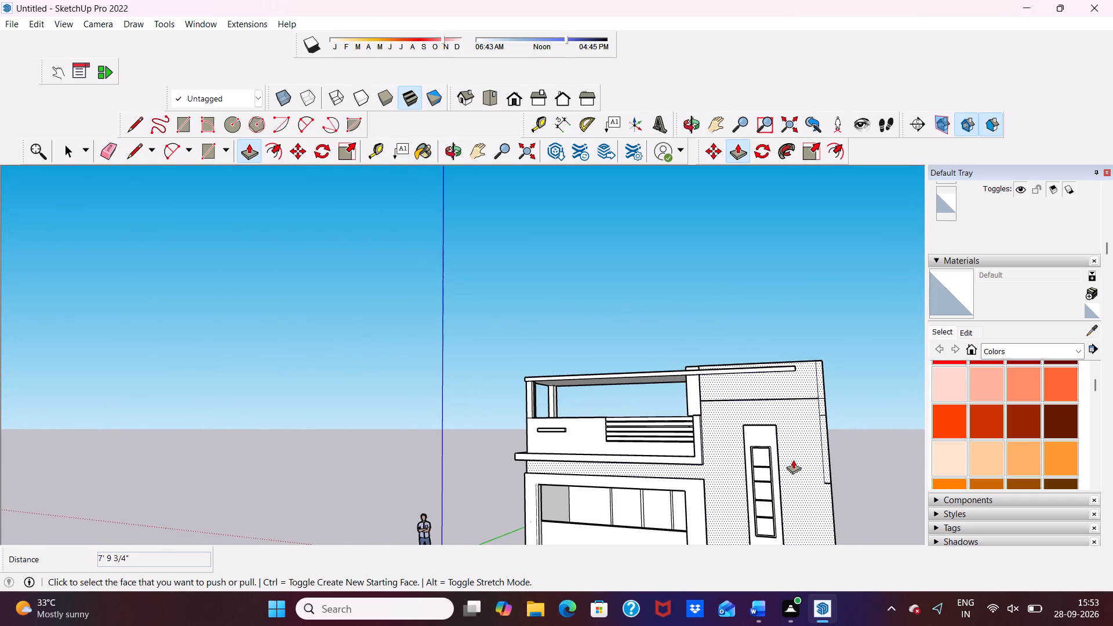
scroll(793, 460, up, 3)
scroll(793, 460, down, 4)
scroll(671, 407, up, 3)
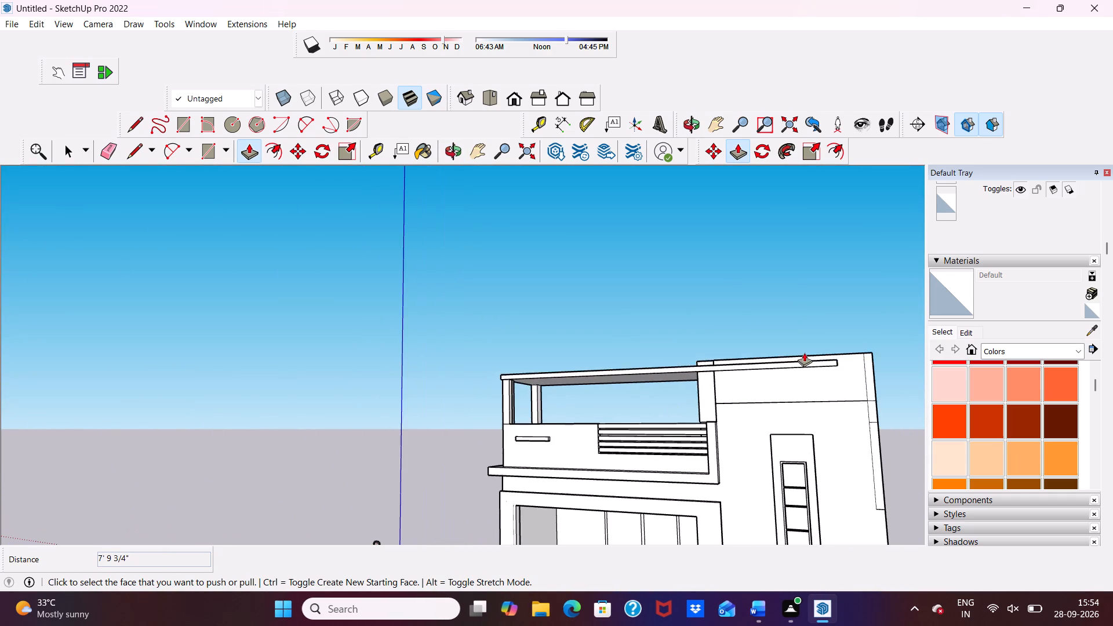
scroll(804, 352, up, 8)
scroll(804, 352, down, 4)
middle_drag(804, 351, 852, 414)
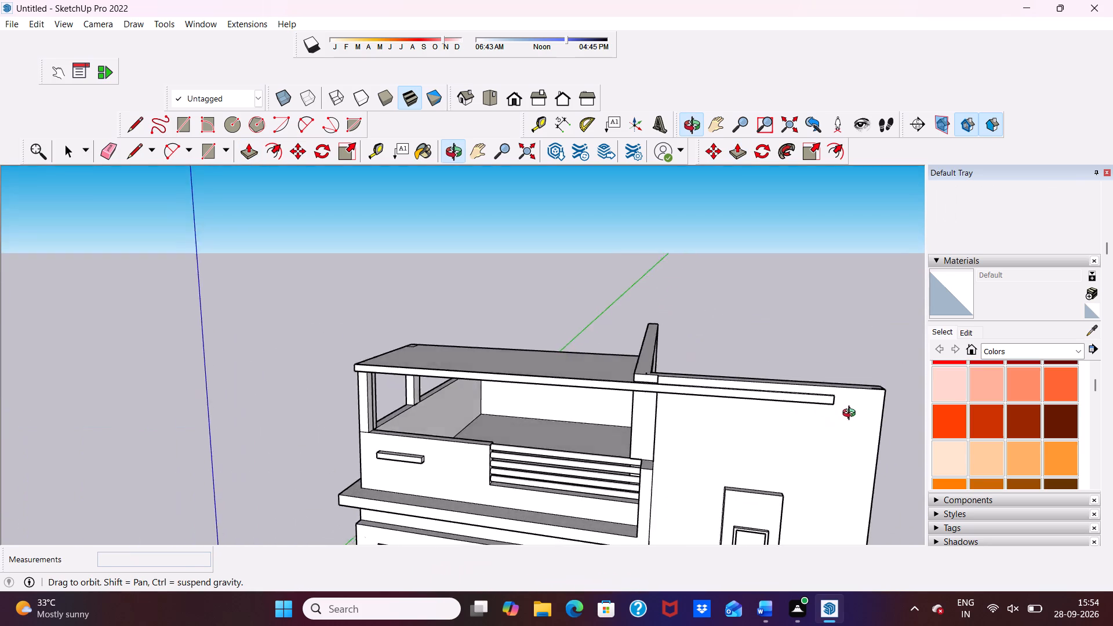
middle_drag(852, 414, 862, 407)
scroll(788, 437, down, 1)
scroll(775, 431, up, 8)
scroll(772, 421, down, 2)
middle_drag(772, 421, 874, 292)
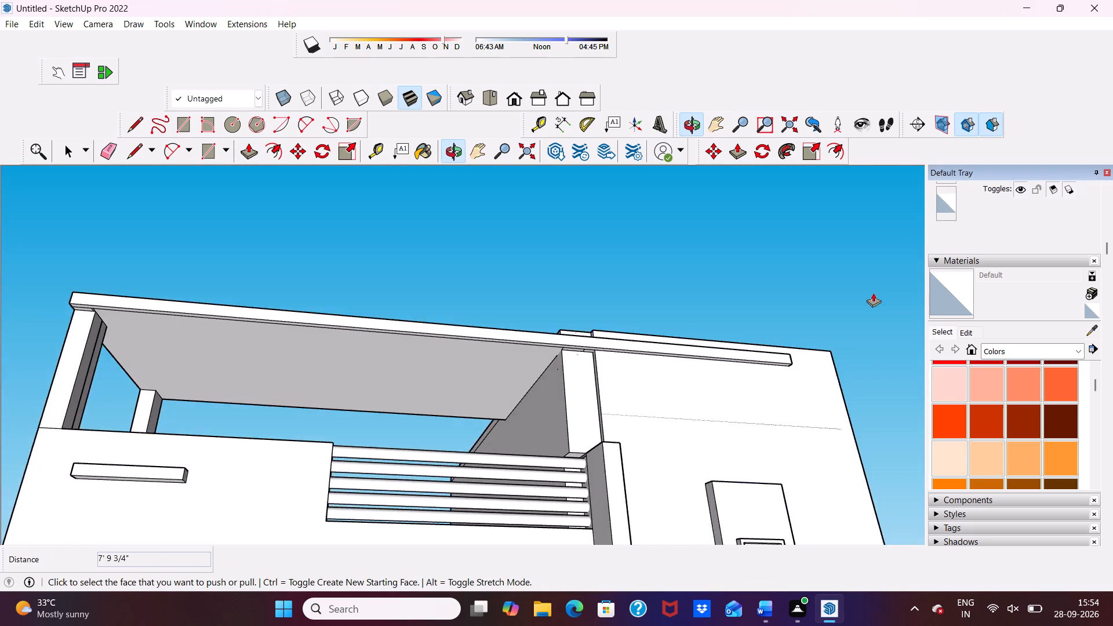
scroll(786, 395, up, 9)
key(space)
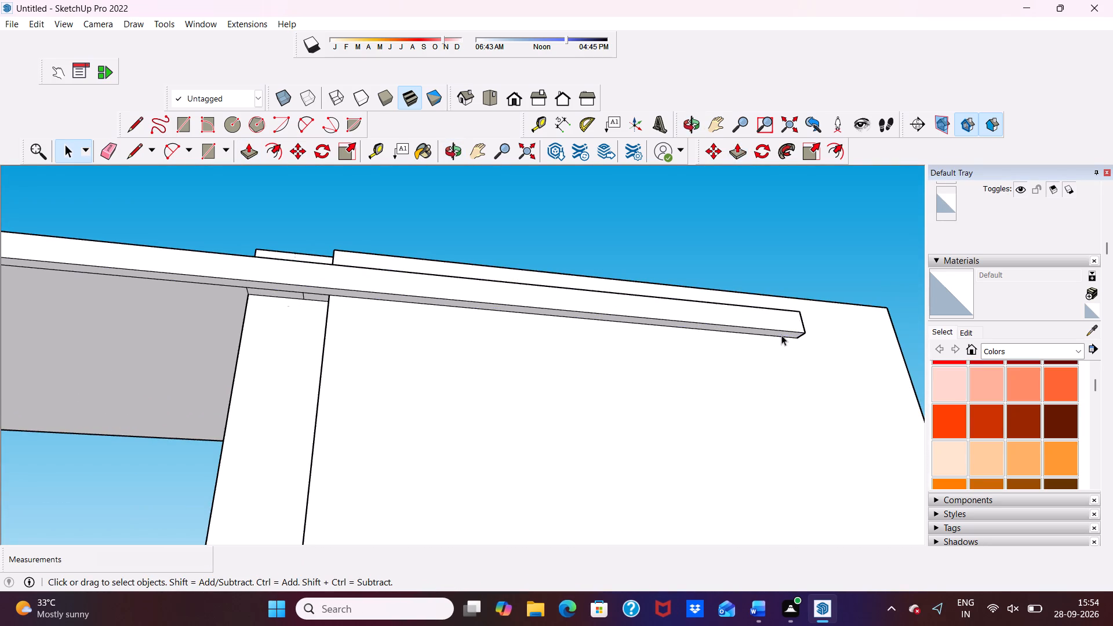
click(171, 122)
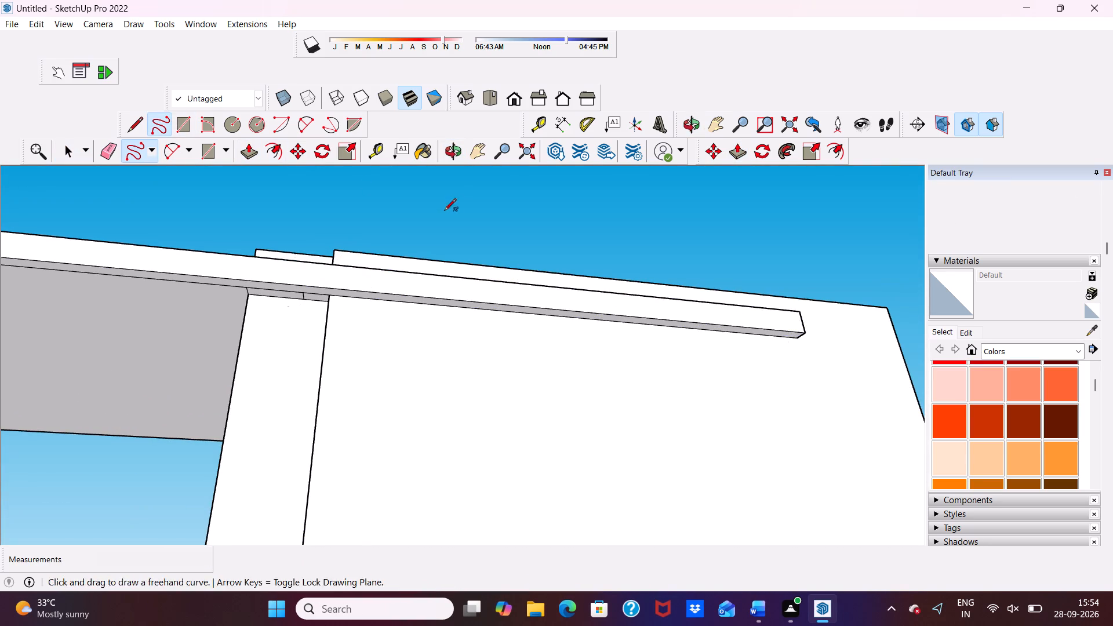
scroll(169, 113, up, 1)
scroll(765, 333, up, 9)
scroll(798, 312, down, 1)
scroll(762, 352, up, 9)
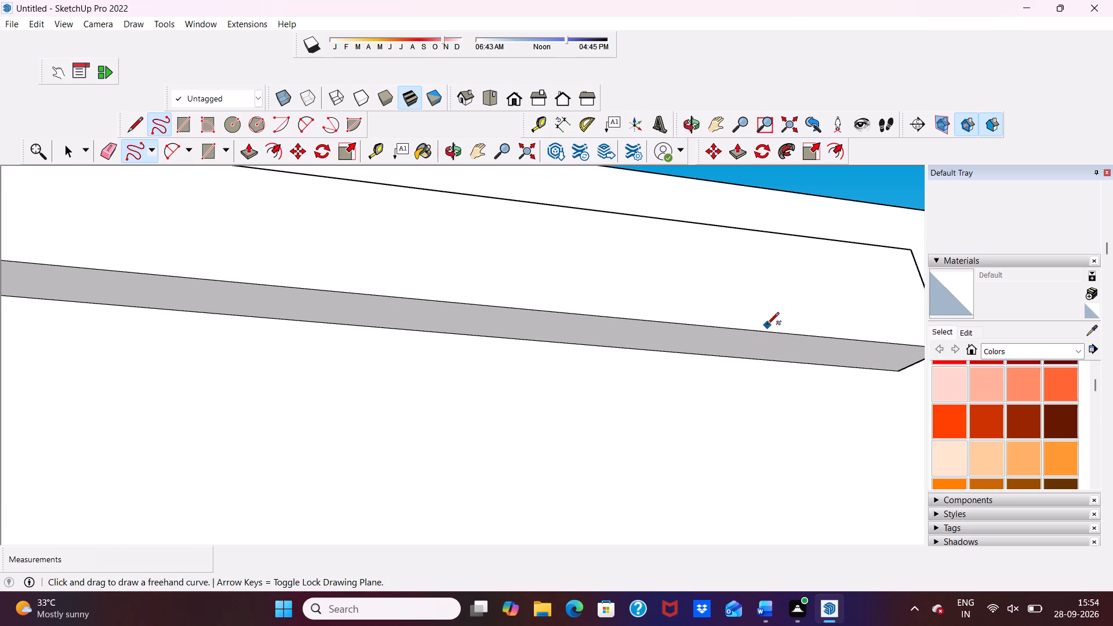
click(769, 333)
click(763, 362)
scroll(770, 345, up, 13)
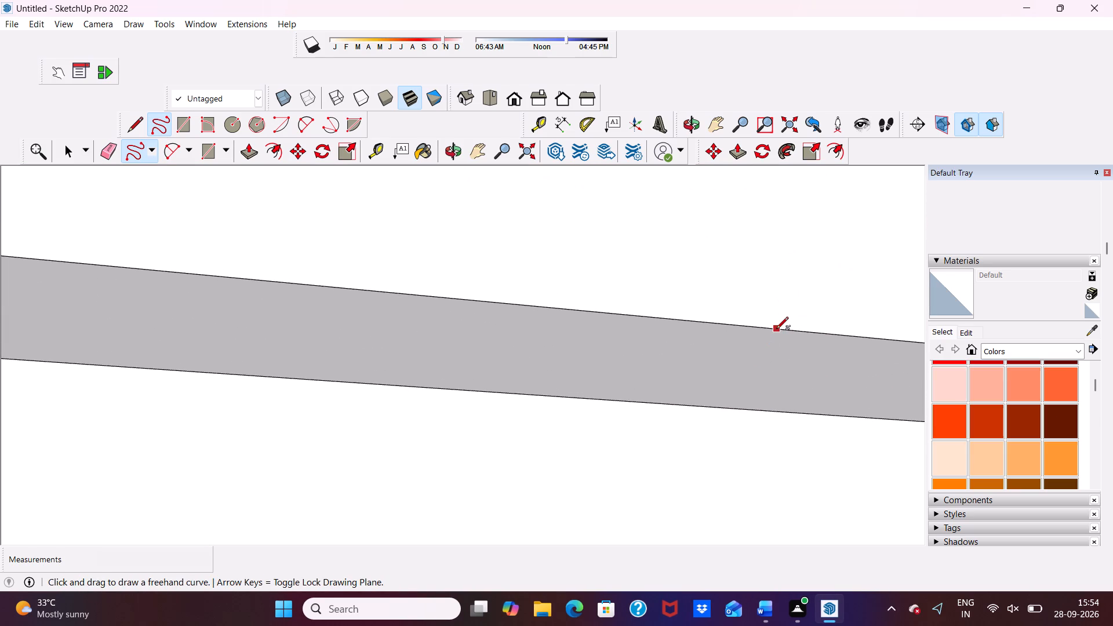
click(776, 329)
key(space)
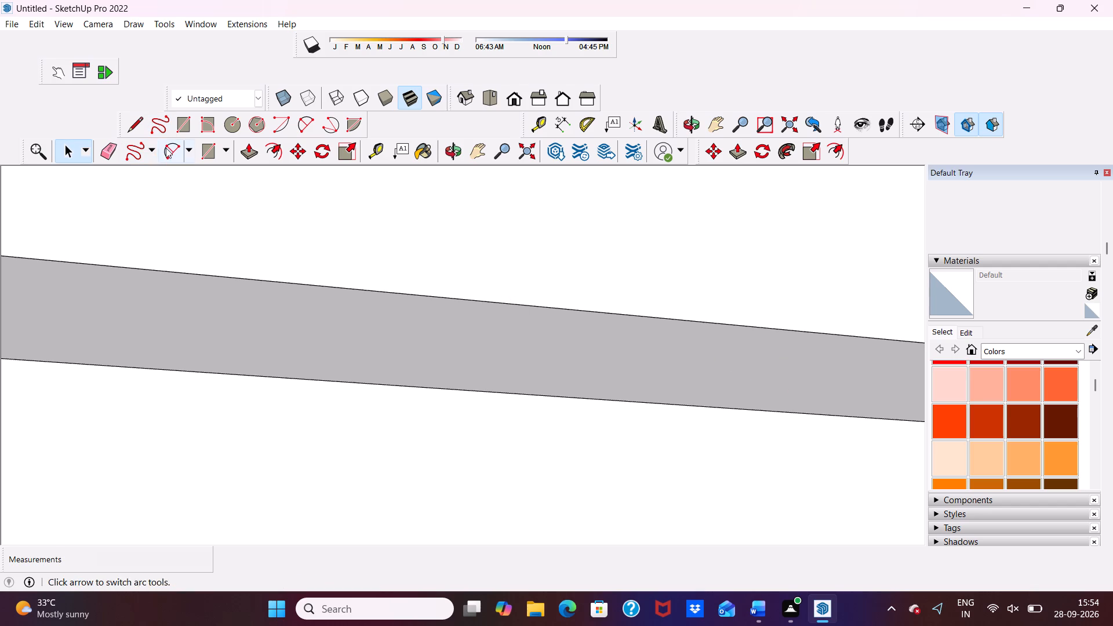
Draw a line about 3 1/2" long across the roof band's underside, close to its free end on the tall wall.
click(132, 123)
scroll(896, 420, up, 1)
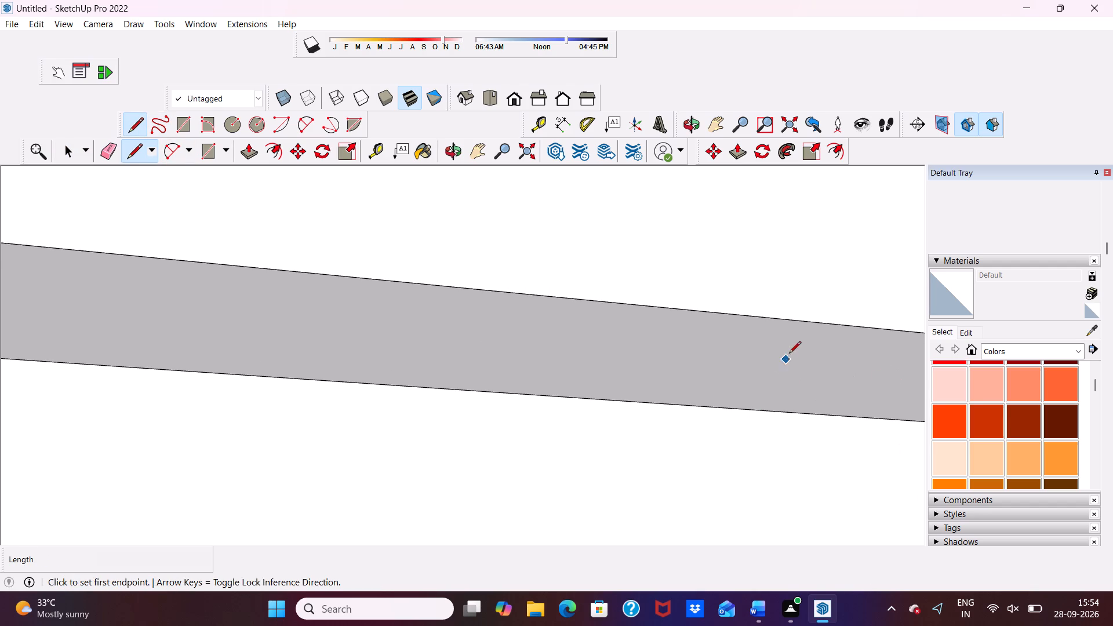
scroll(774, 329, down, 15)
scroll(746, 394, up, 3)
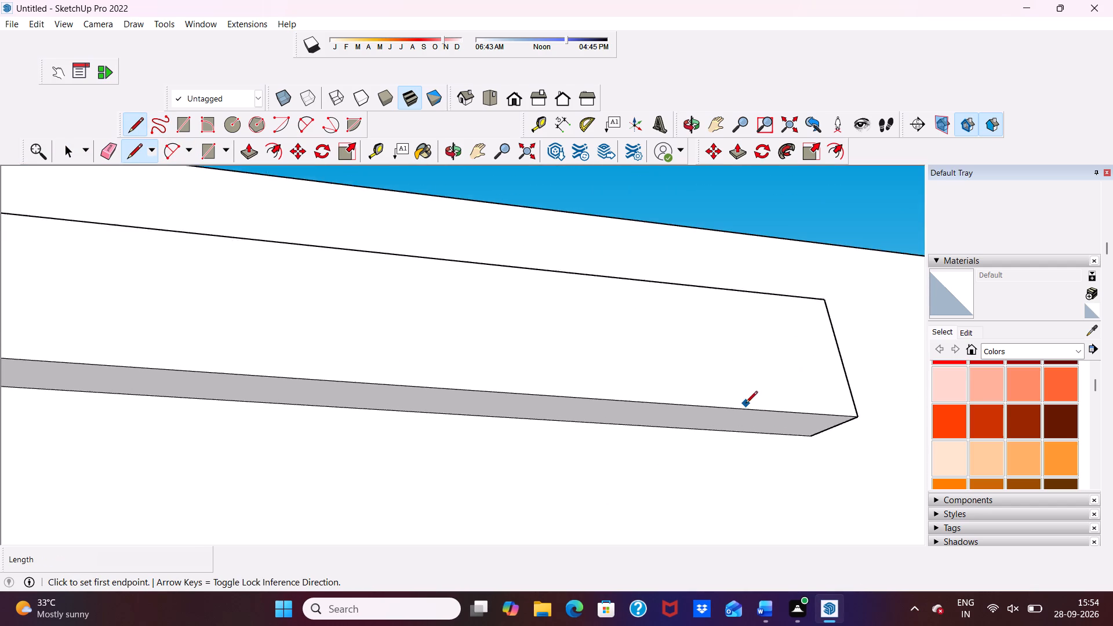
scroll(745, 404, up, 1)
click(743, 414)
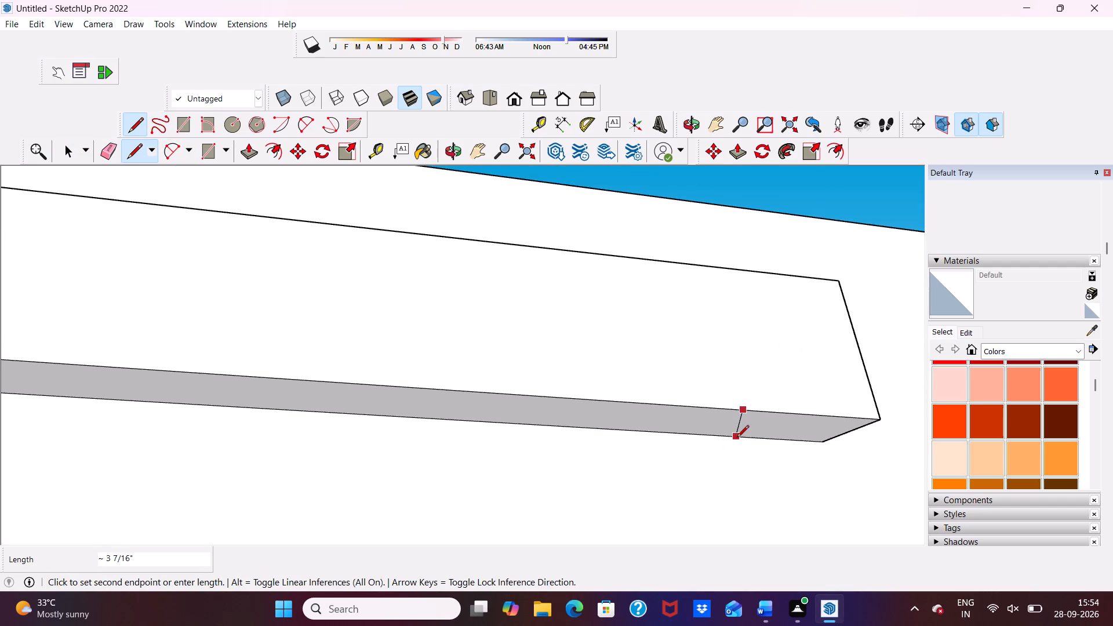
scroll(737, 437, down, 1)
scroll(737, 437, up, 14)
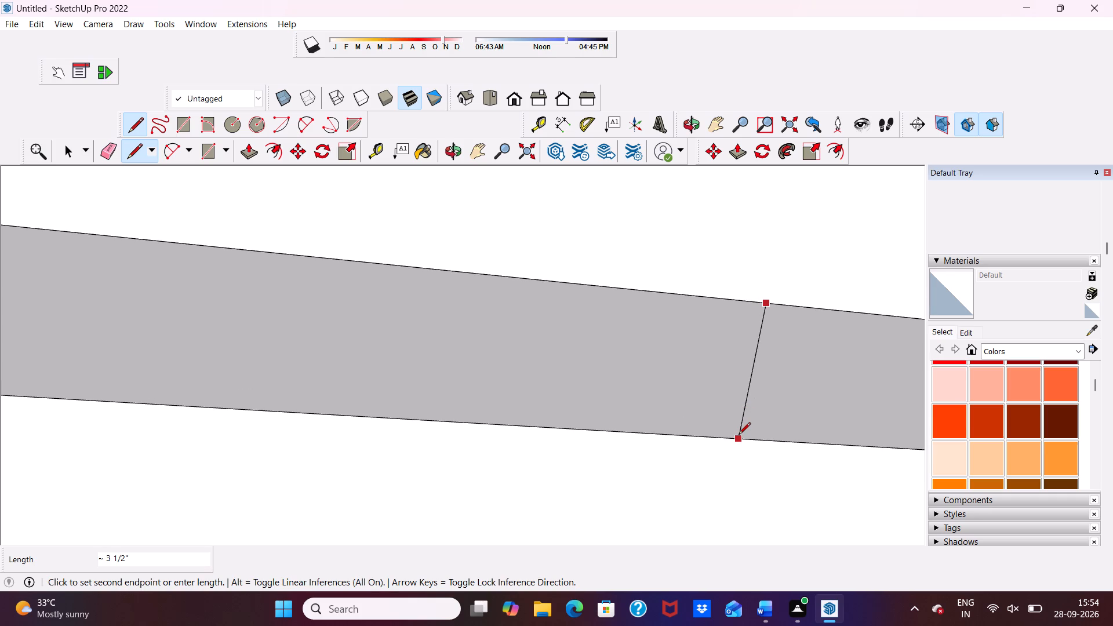
click(739, 435)
key(space)
Extrude the small end face on the band's underside about 19' 9 3/16" down the tall wall to the ledge.
click(782, 409)
scroll(516, 569, down, 6)
scroll(676, 400, down, 1)
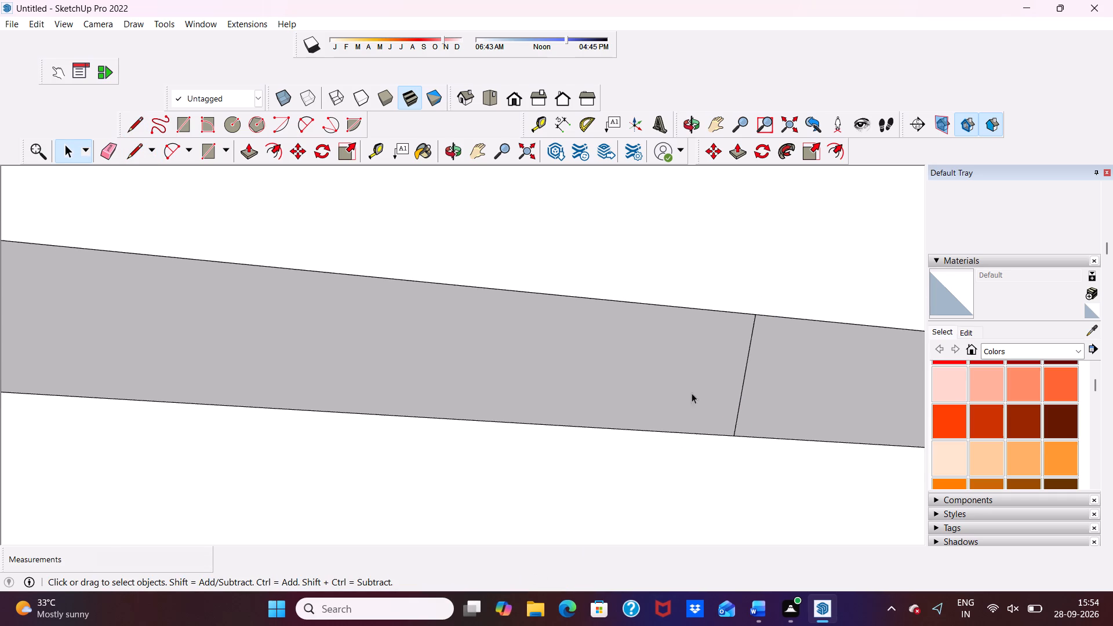
scroll(692, 393, down, 2)
click(839, 369)
scroll(834, 376, down, 17)
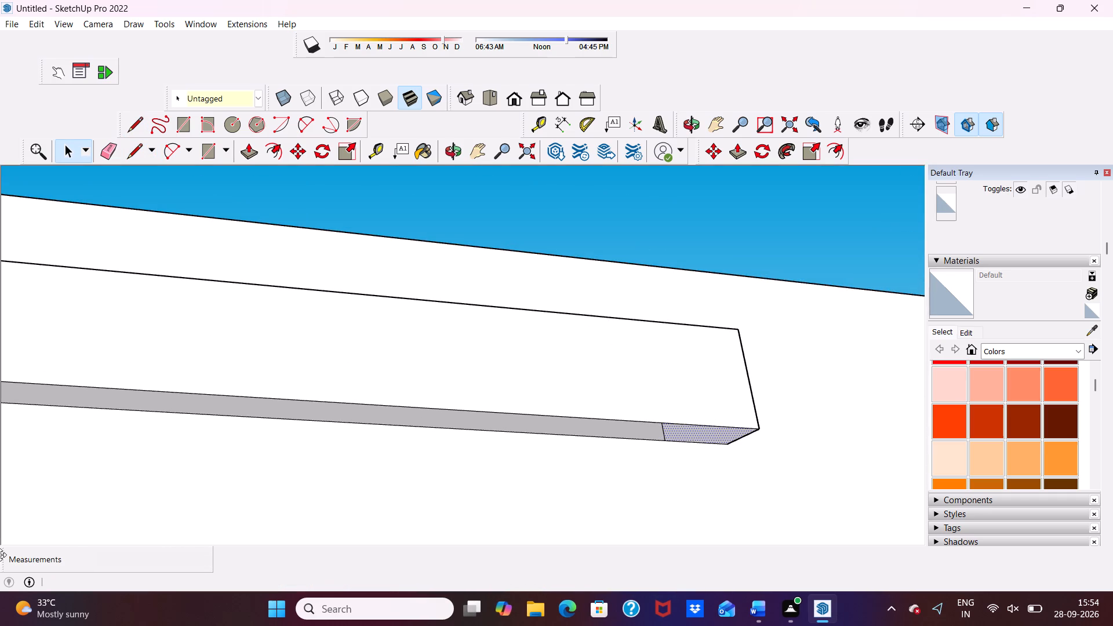
click(251, 147)
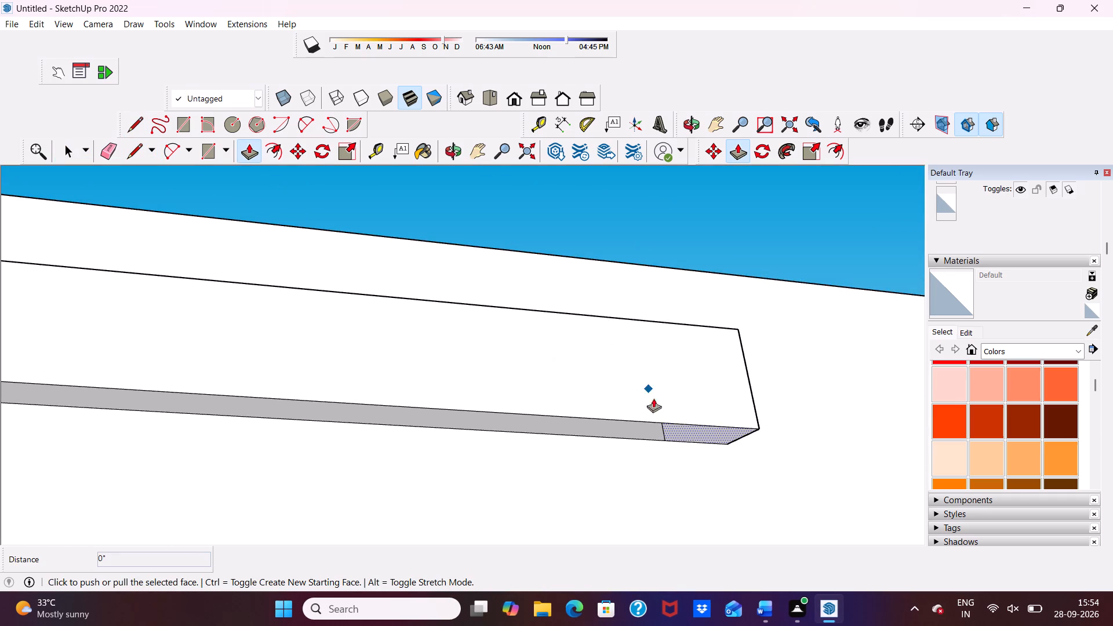
click(693, 423)
scroll(725, 483, down, 7)
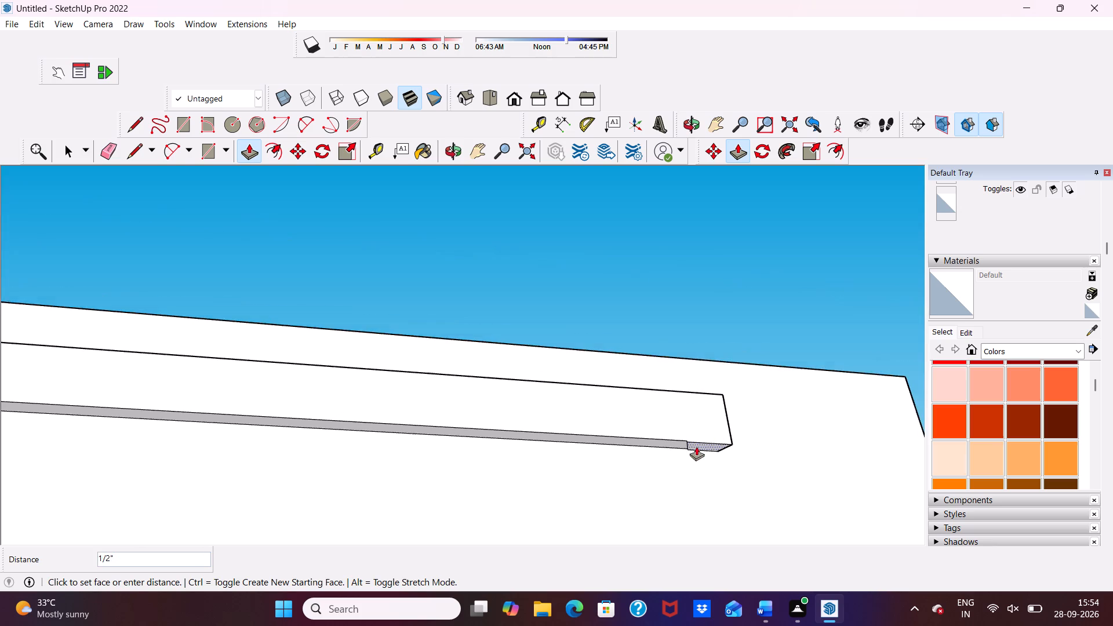
scroll(696, 446, down, 15)
scroll(722, 439, up, 1)
scroll(722, 439, down, 12)
scroll(719, 501, down, 4)
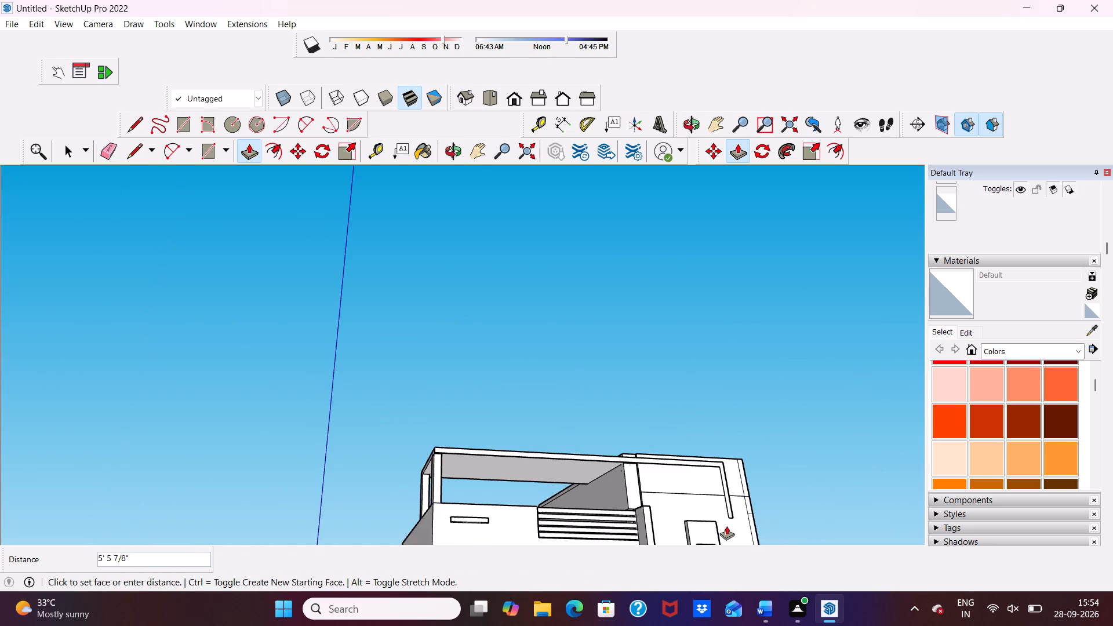
scroll(729, 529, down, 13)
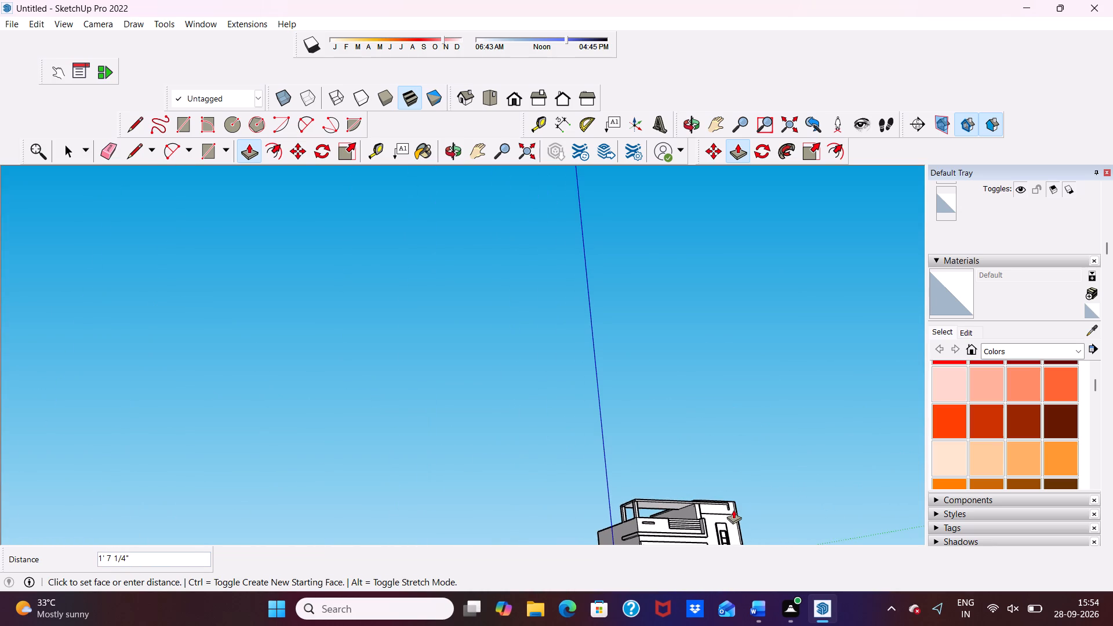
scroll(699, 541, down, 6)
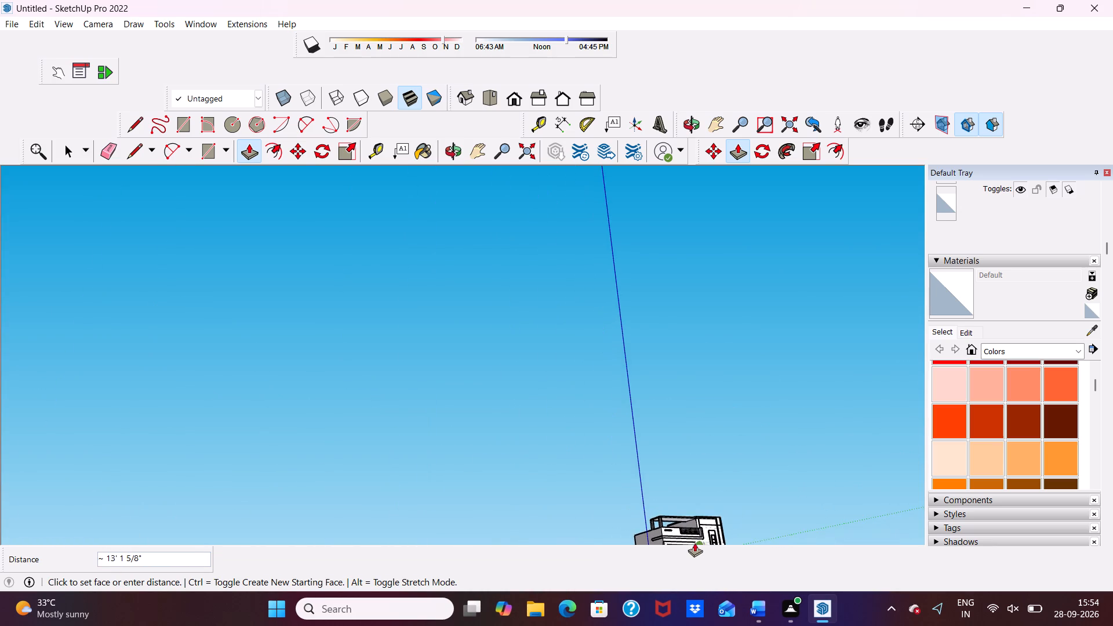
scroll(694, 543, down, 3)
scroll(683, 495, down, 3)
middle_drag(688, 492, 664, 603)
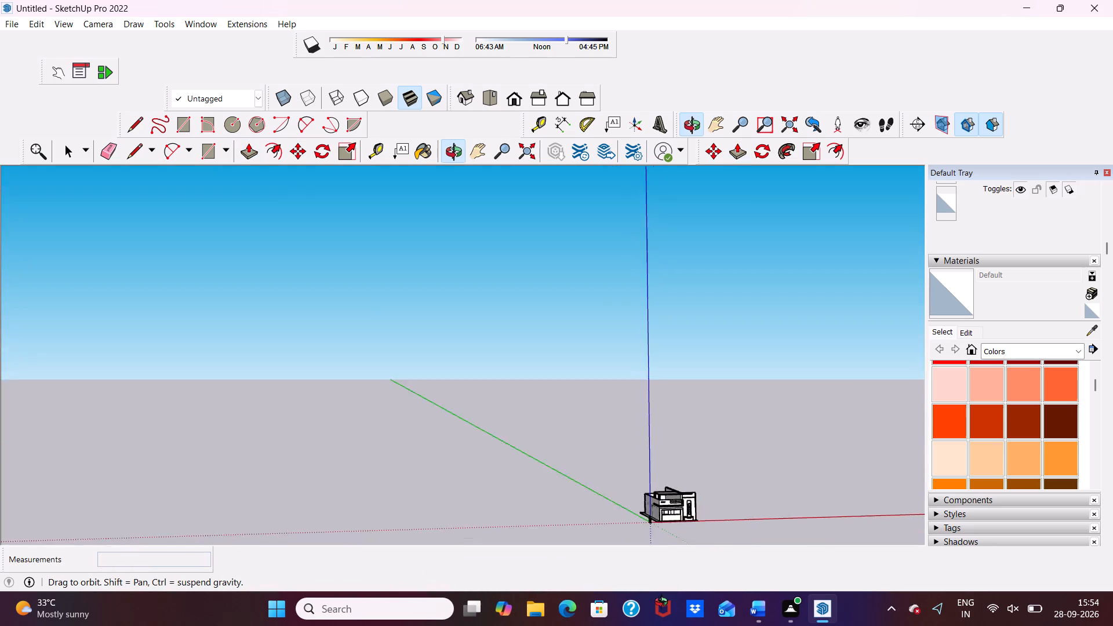
middle_drag(664, 603, 642, 625)
scroll(661, 542, up, 16)
scroll(689, 406, up, 2)
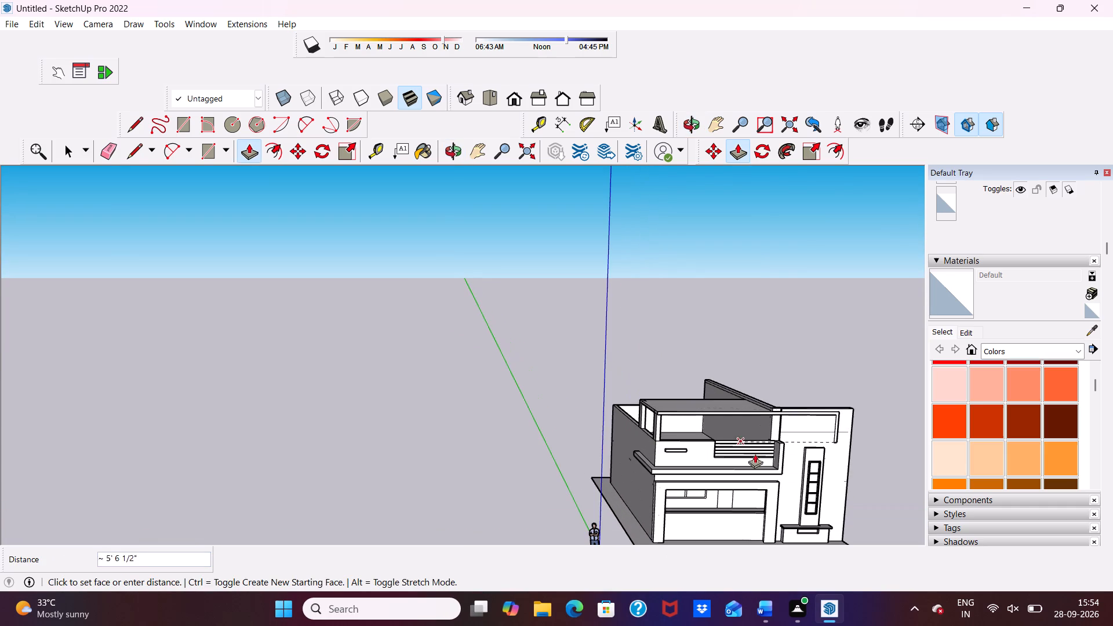
scroll(832, 521, up, 4)
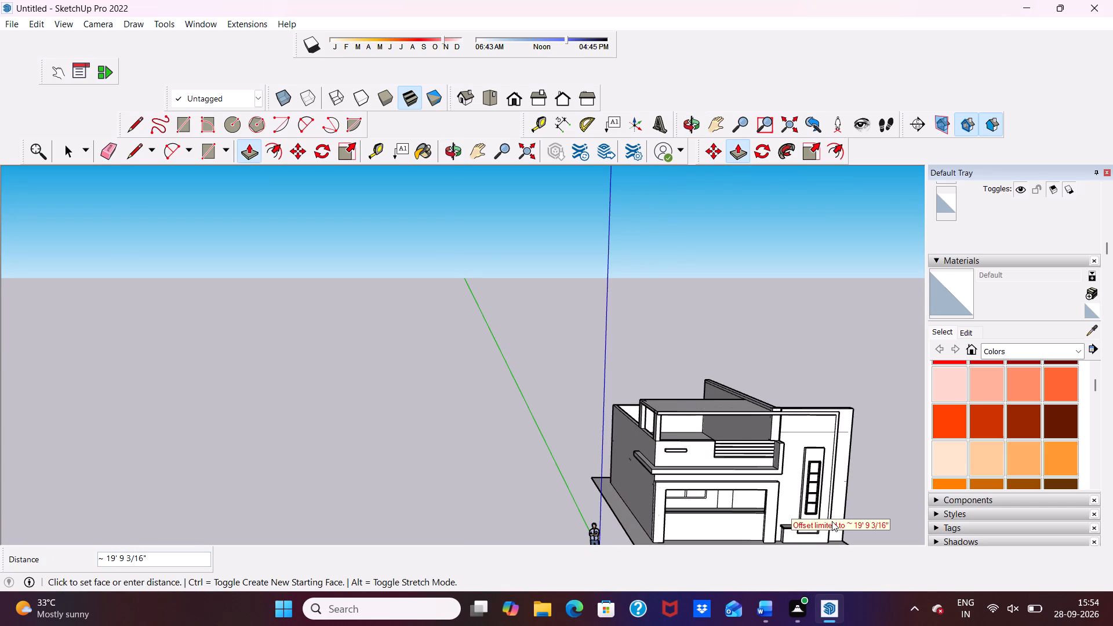
middle_drag(832, 521, 680, 508)
scroll(785, 498, up, 4)
middle_drag(785, 497, 708, 483)
scroll(762, 397, down, 11)
scroll(810, 452, up, 10)
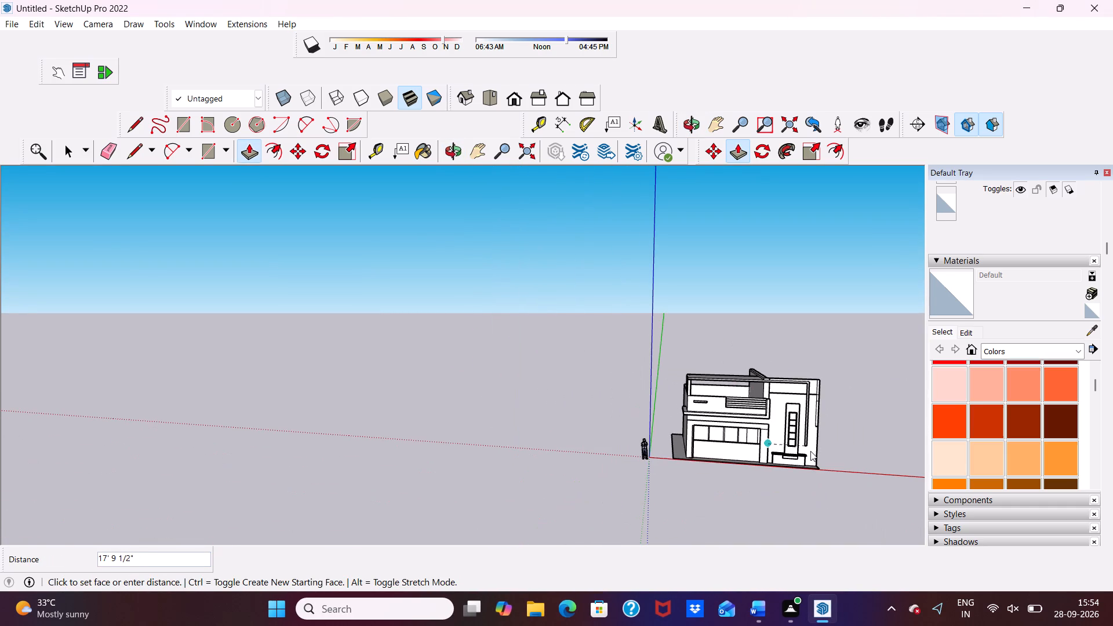
scroll(800, 402, up, 11)
click(792, 523)
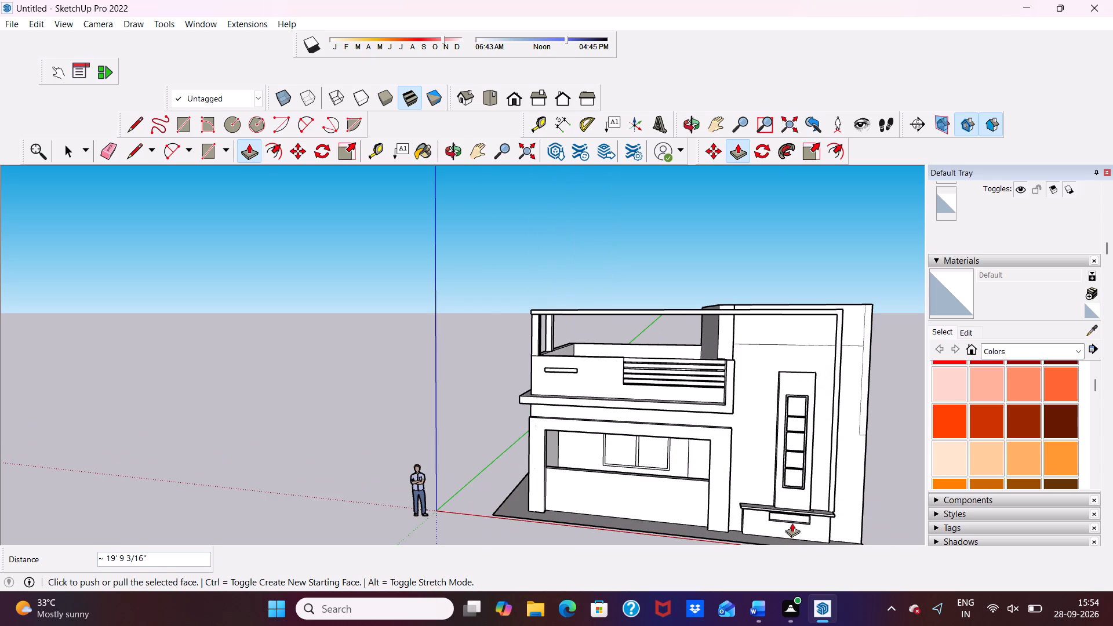
Extrude the ledge's end face outward by about 1 3/4" to meet the outer side of the vertical band.
scroll(858, 480, up, 6)
middle_drag(853, 489, 704, 409)
scroll(854, 474, up, 2)
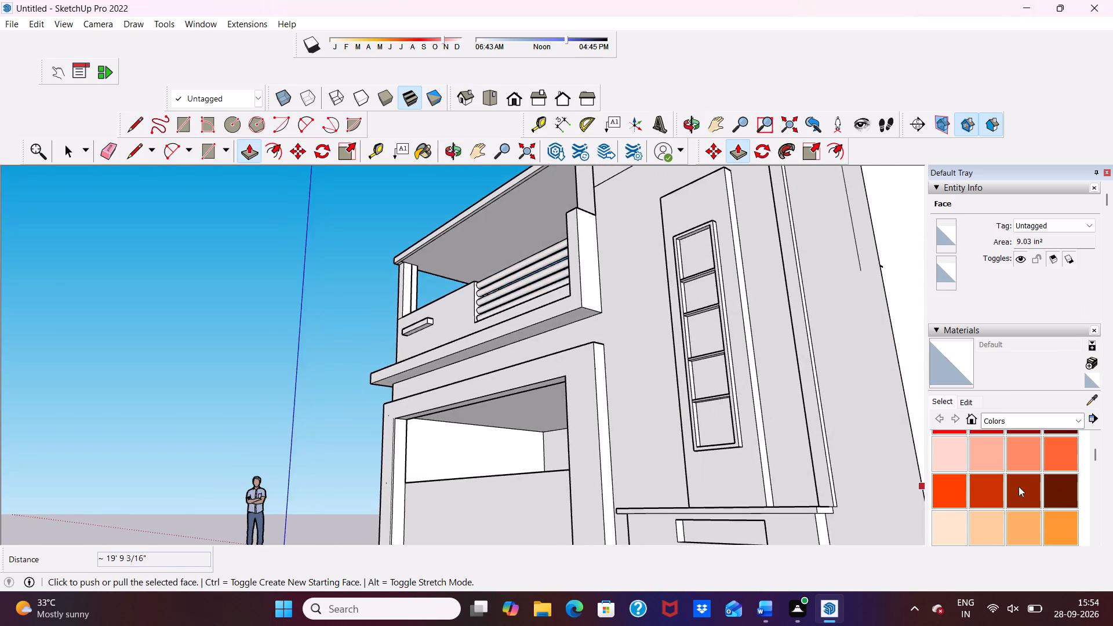
scroll(1019, 486, up, 3)
scroll(842, 518, up, 15)
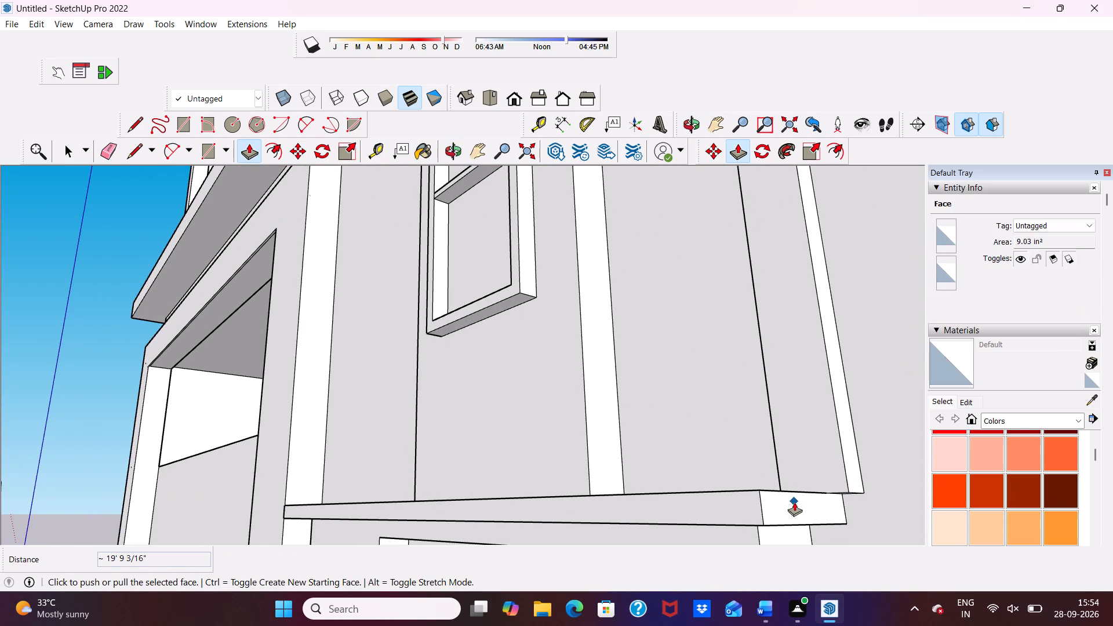
key(space)
click(794, 502)
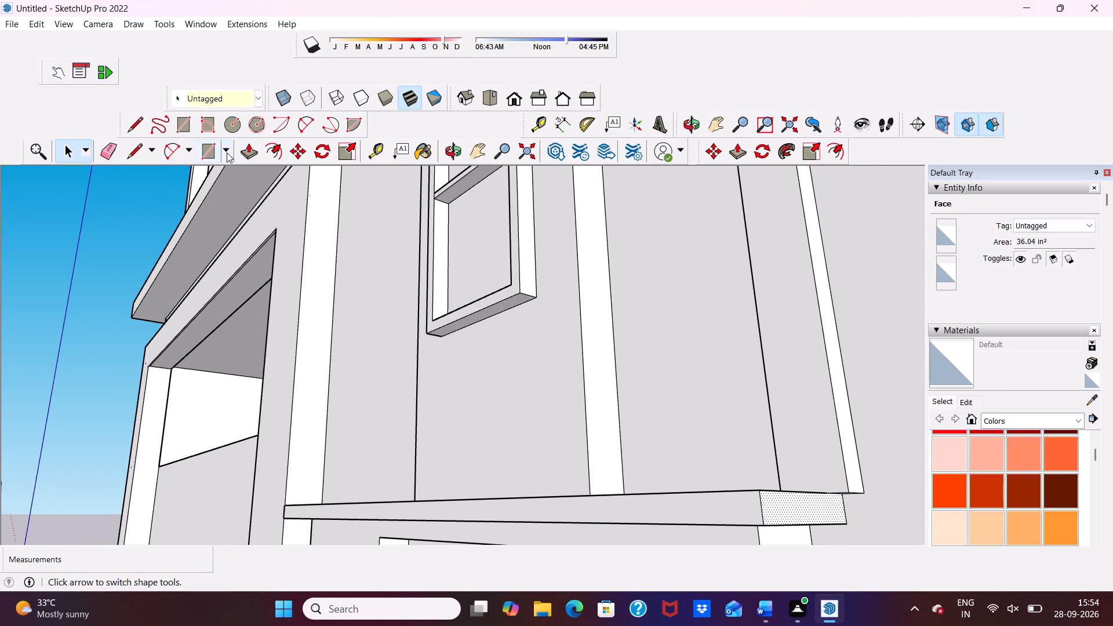
click(254, 146)
drag(789, 504, 846, 505)
key(space)
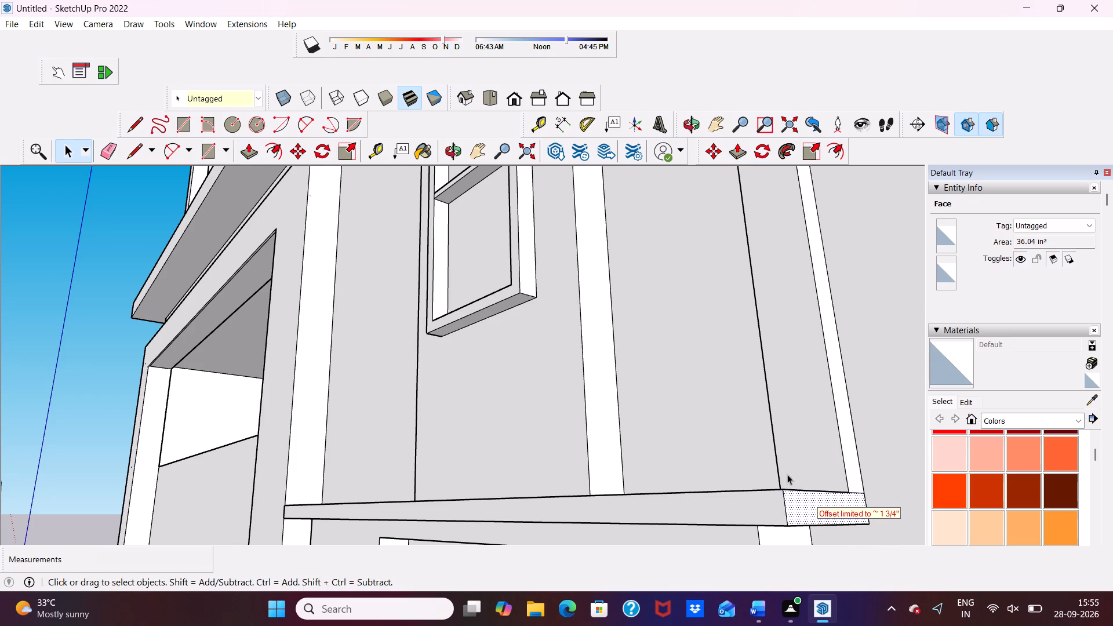
Examine the ledge and its junction with the vertical band at the base of the tall front wall.
scroll(755, 448, down, 4)
middle_drag(751, 459, 906, 551)
scroll(749, 463, down, 5)
middle_drag(744, 471, 659, 530)
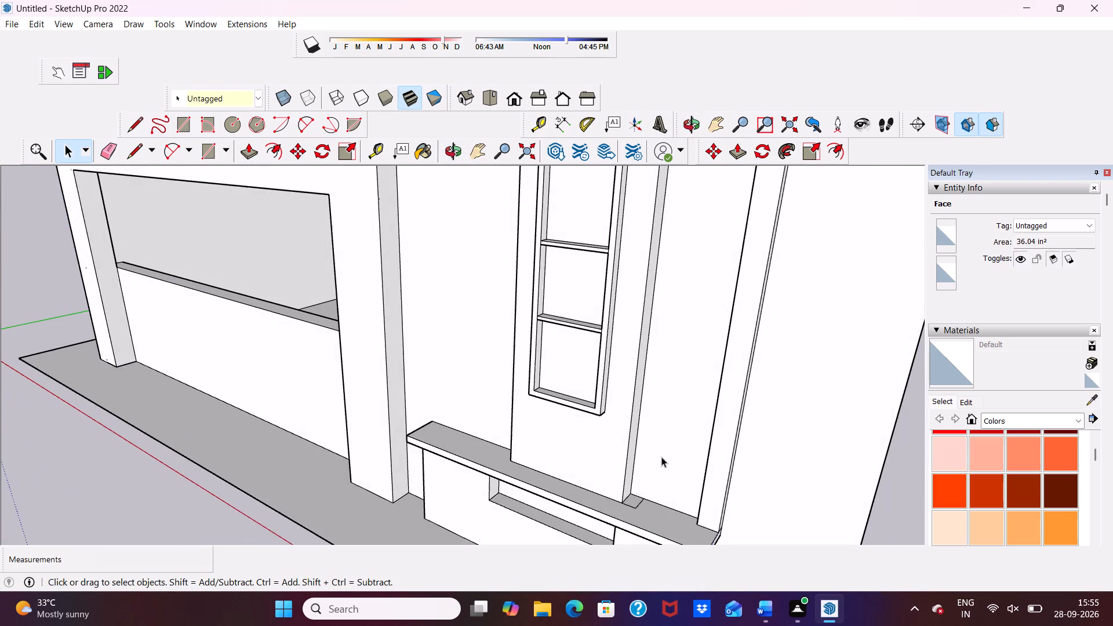
scroll(661, 457, down, 5)
scroll(653, 471, up, 1)
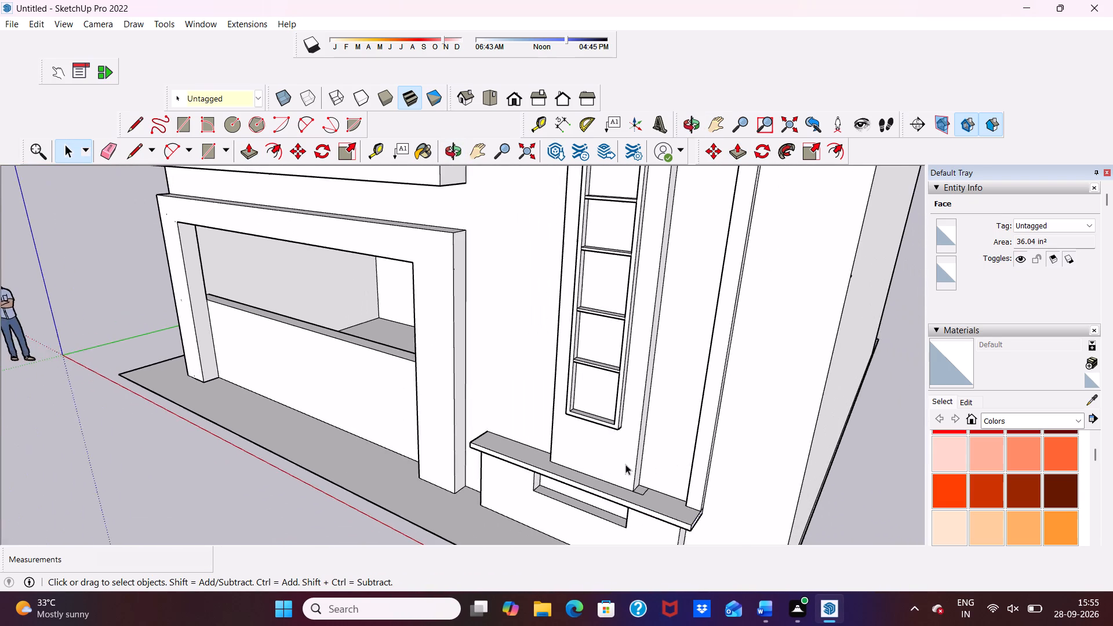
Push/Pull the tall facade panel's narrow side face outward to widen the panel, using about 3 3/4" for the last pull.
scroll(578, 459, down, 9)
middle_drag(573, 456, 710, 395)
scroll(710, 395, up, 7)
scroll(179, 0, down, 2)
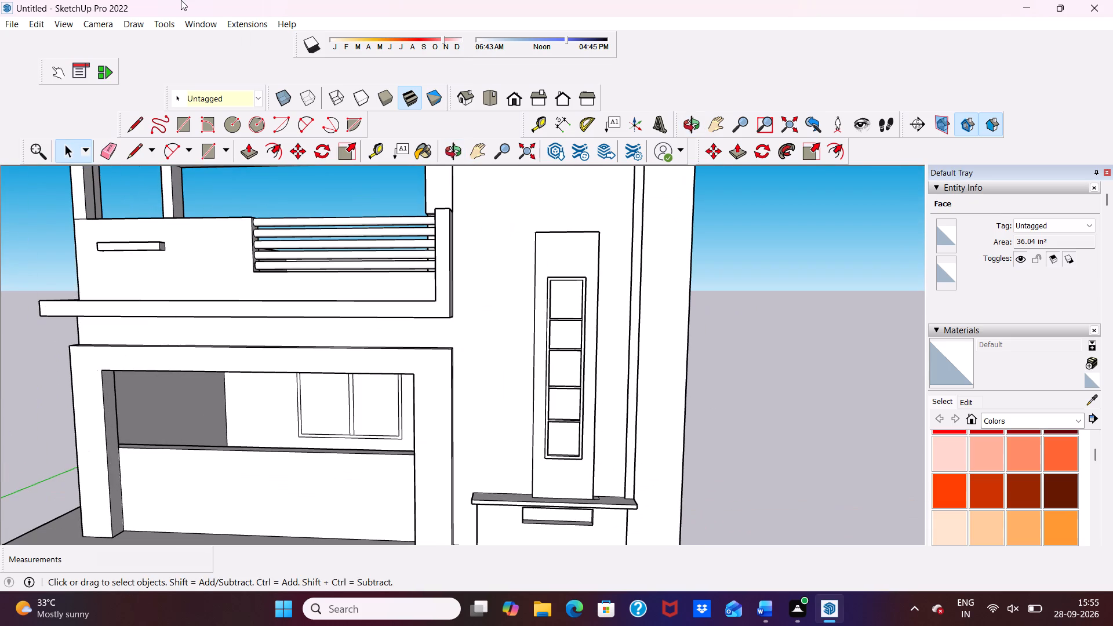
scroll(181, 0, down, 4)
scroll(609, 262, up, 1)
click(546, 254)
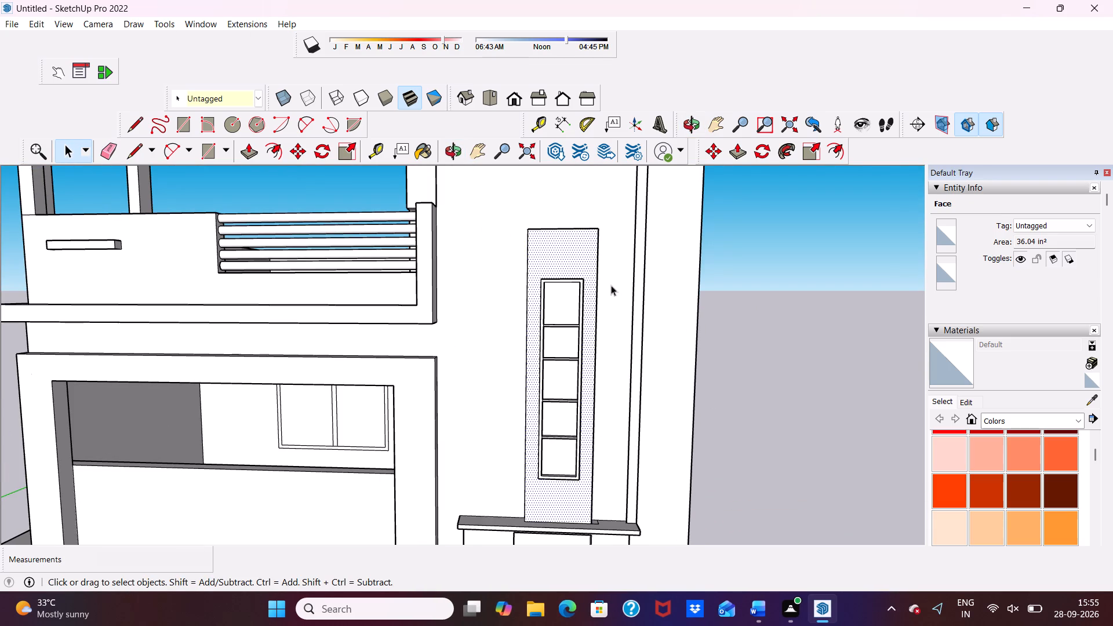
middle_drag(614, 287, 487, 254)
scroll(544, 258, up, 10)
click(581, 308)
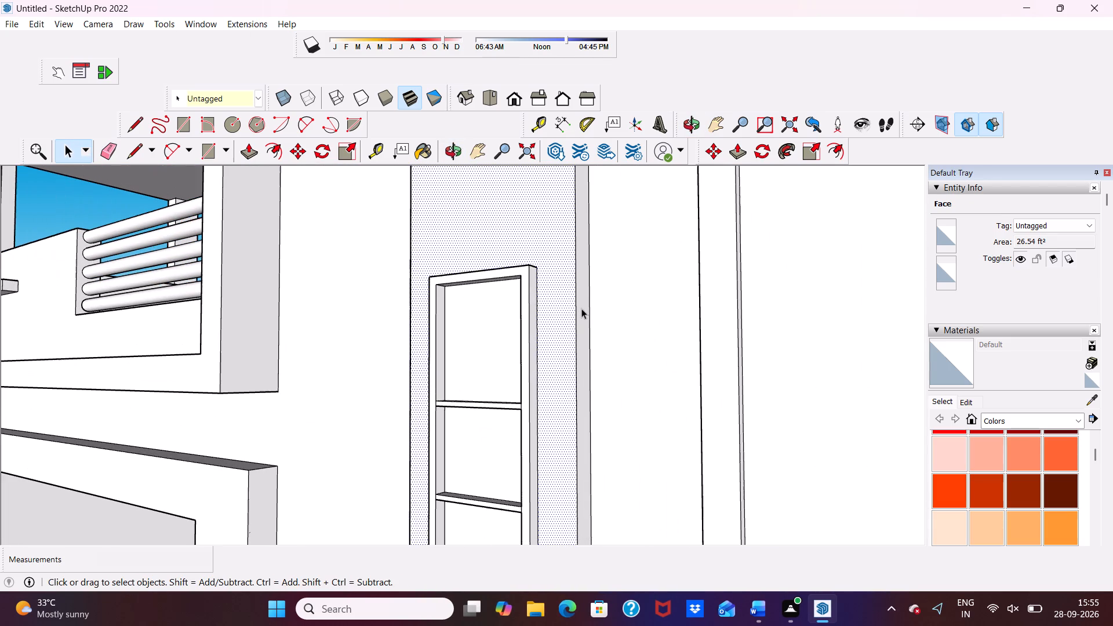
click(252, 149)
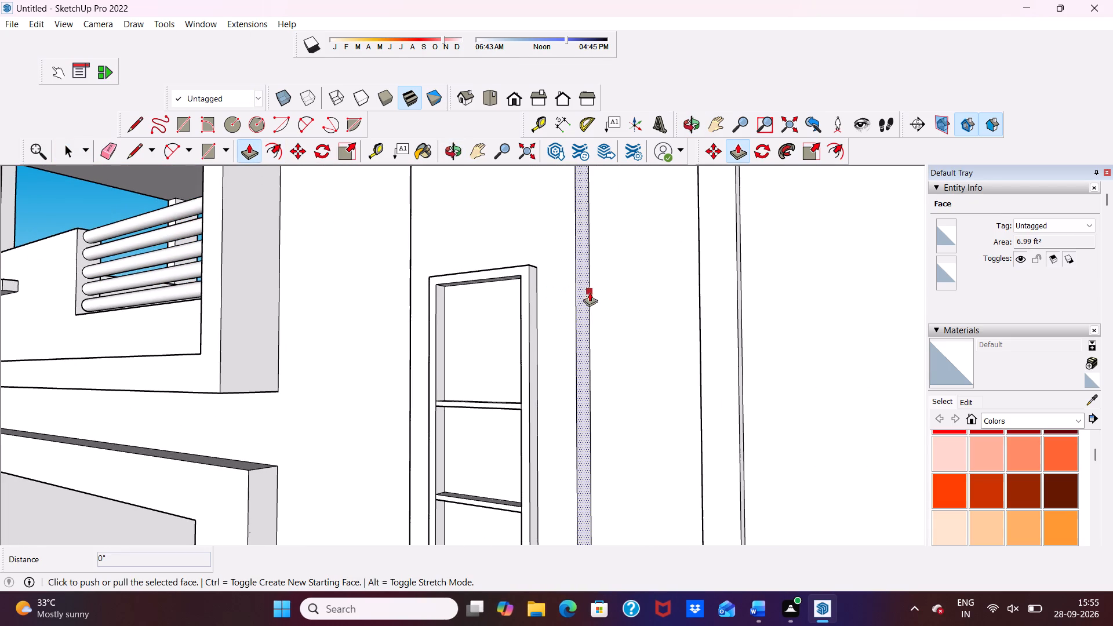
drag(584, 297, 649, 308)
scroll(565, 324, up, 6)
scroll(639, 316, up, 3)
drag(635, 354, 692, 354)
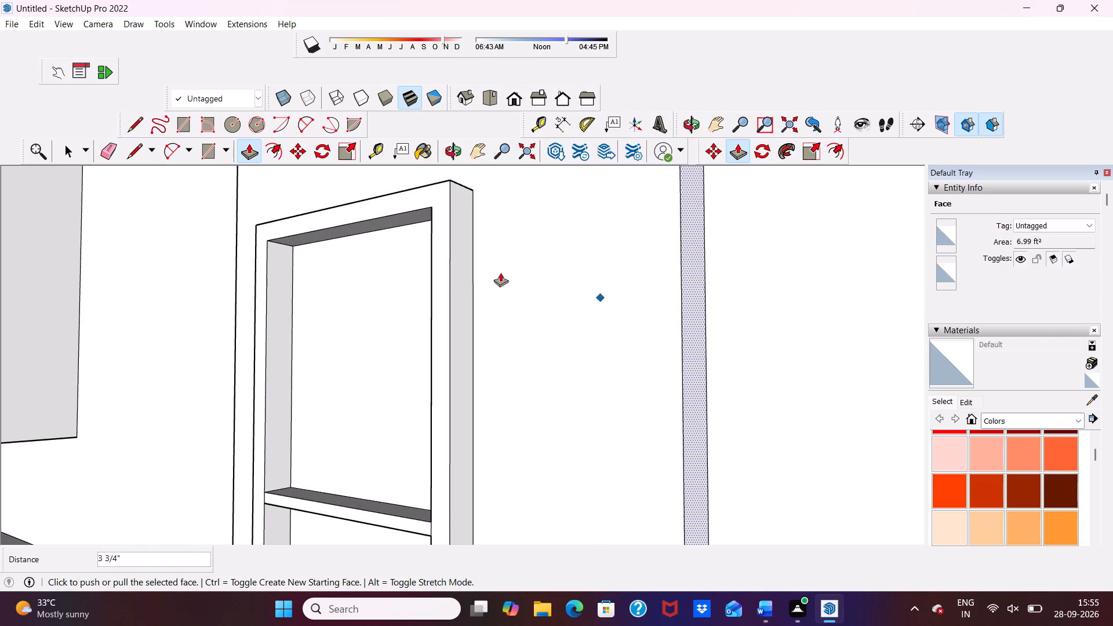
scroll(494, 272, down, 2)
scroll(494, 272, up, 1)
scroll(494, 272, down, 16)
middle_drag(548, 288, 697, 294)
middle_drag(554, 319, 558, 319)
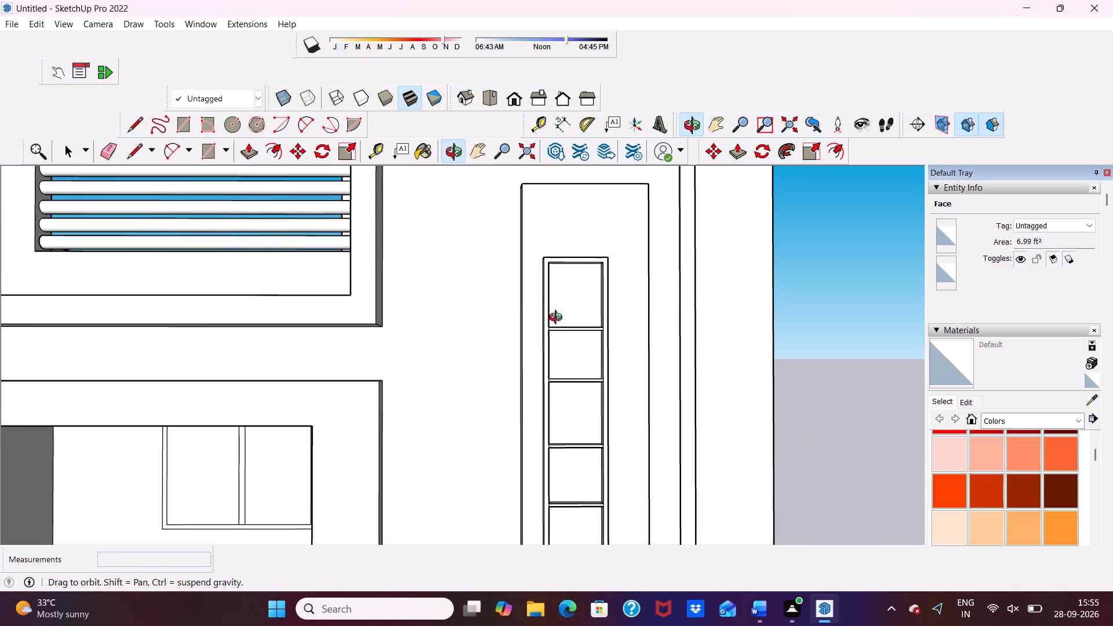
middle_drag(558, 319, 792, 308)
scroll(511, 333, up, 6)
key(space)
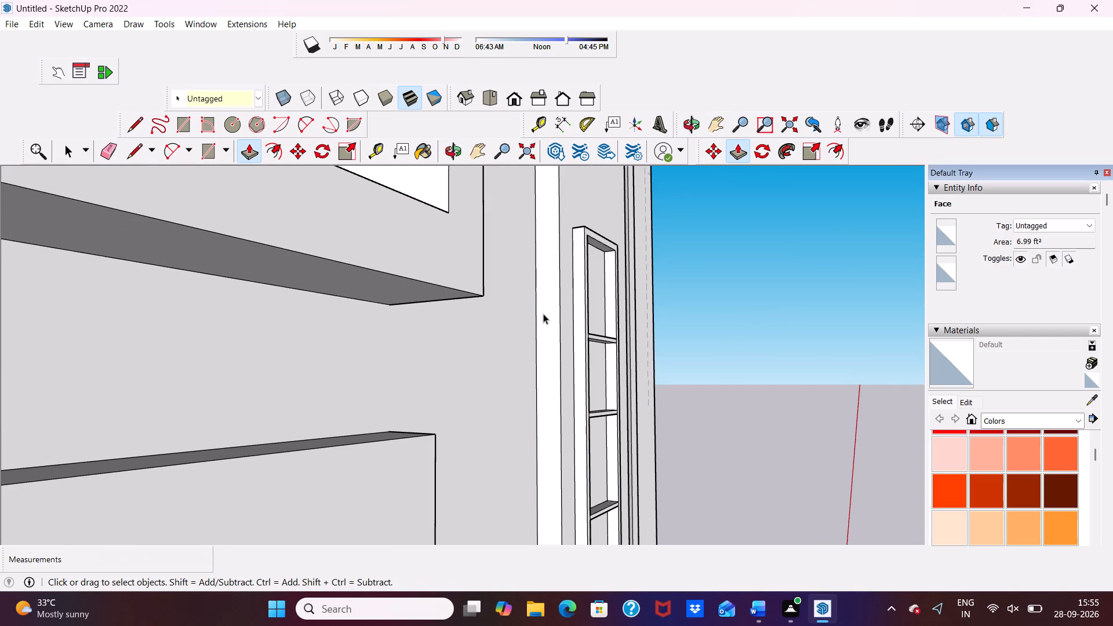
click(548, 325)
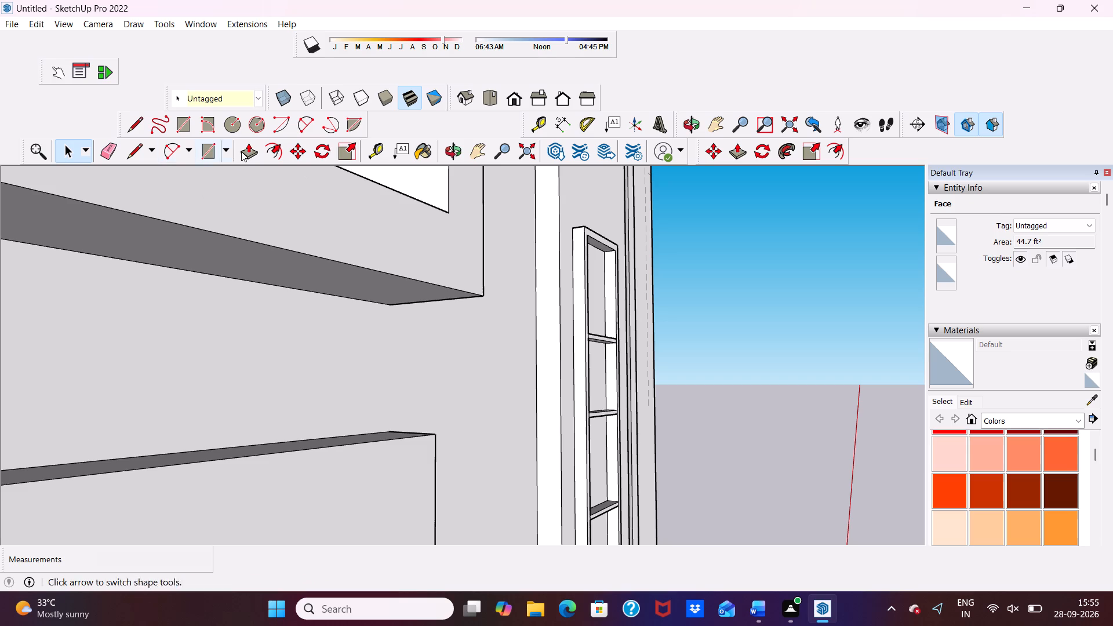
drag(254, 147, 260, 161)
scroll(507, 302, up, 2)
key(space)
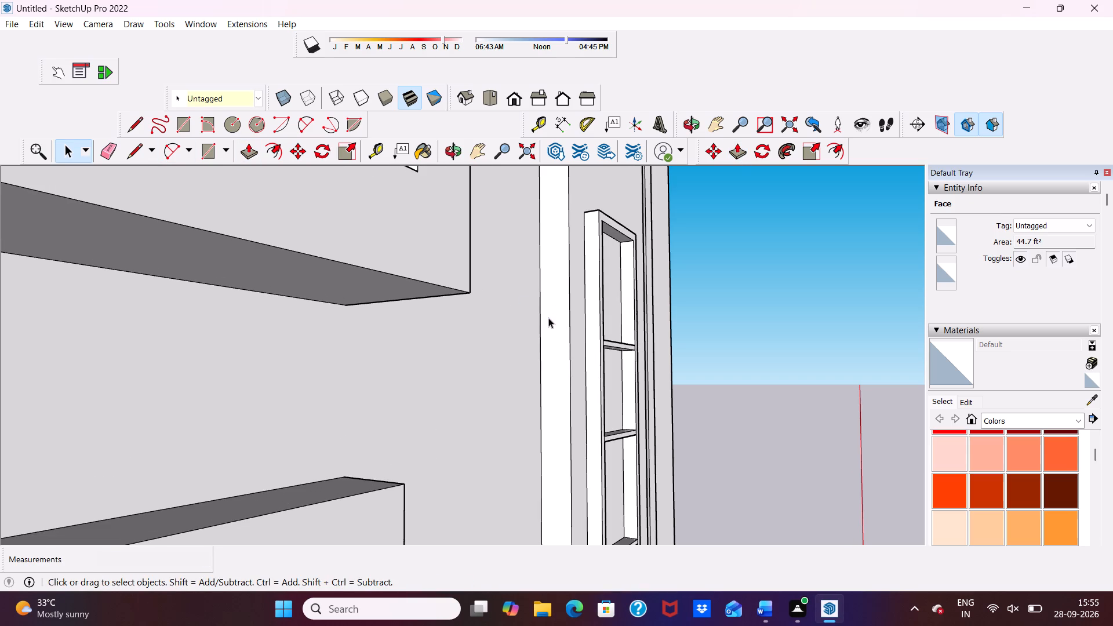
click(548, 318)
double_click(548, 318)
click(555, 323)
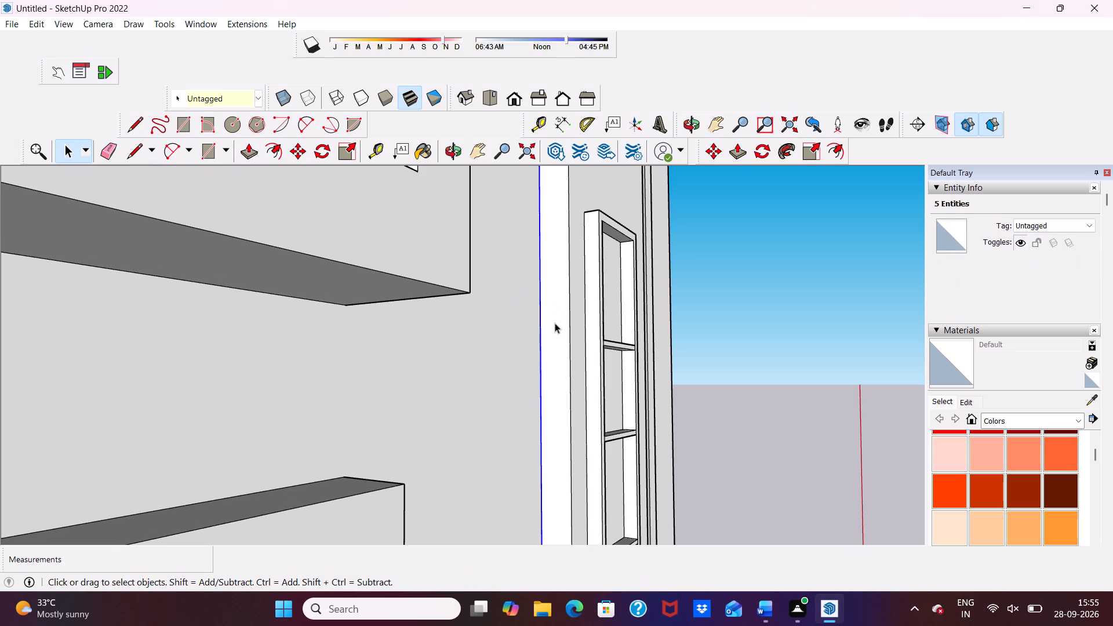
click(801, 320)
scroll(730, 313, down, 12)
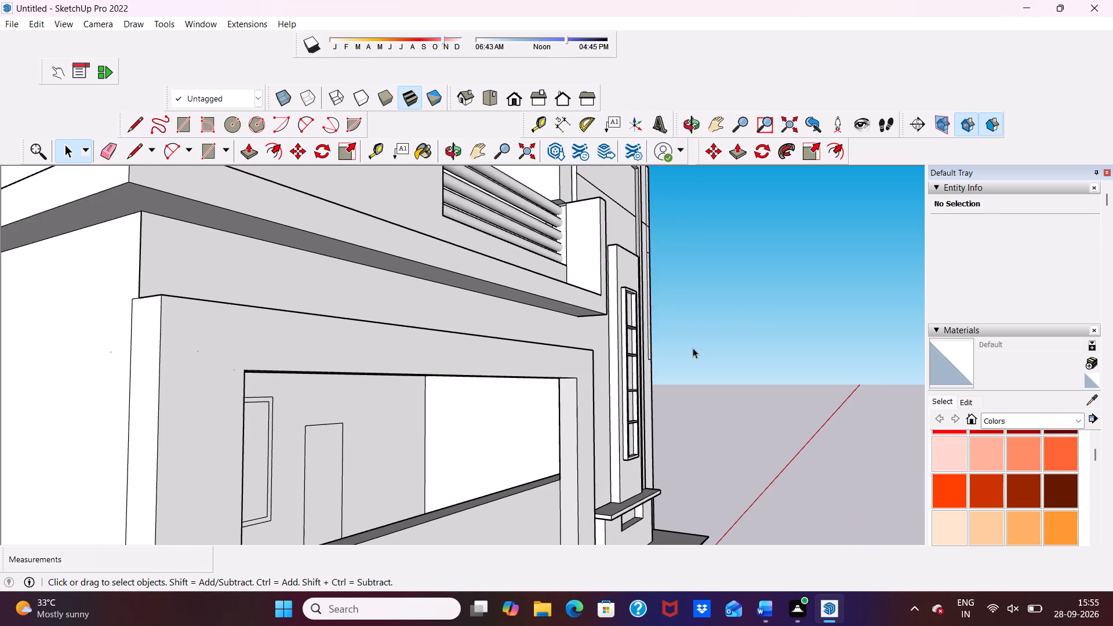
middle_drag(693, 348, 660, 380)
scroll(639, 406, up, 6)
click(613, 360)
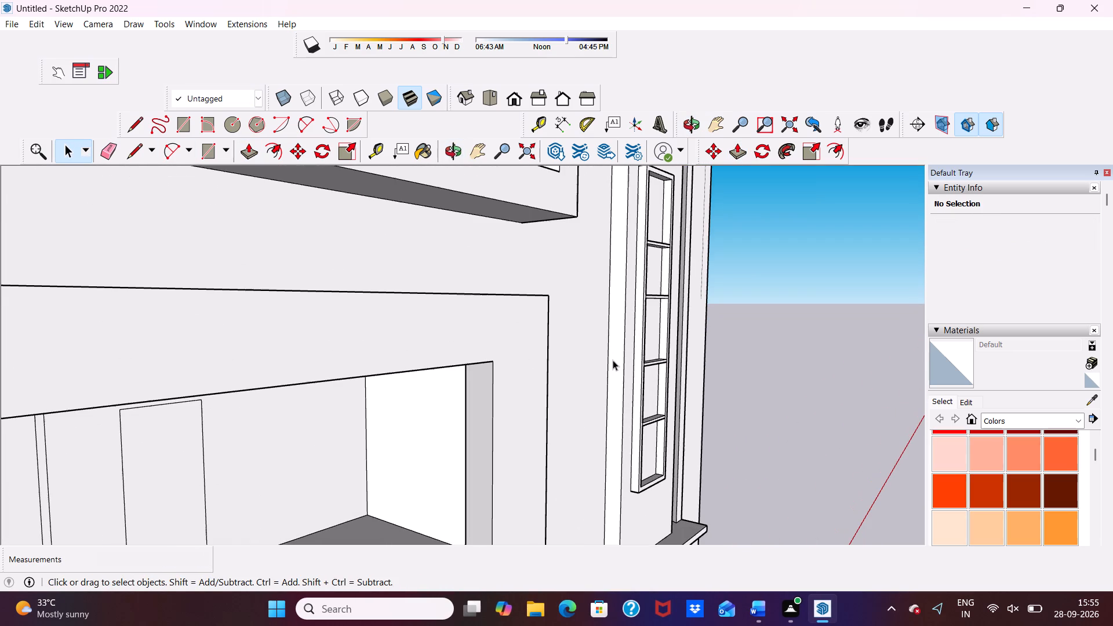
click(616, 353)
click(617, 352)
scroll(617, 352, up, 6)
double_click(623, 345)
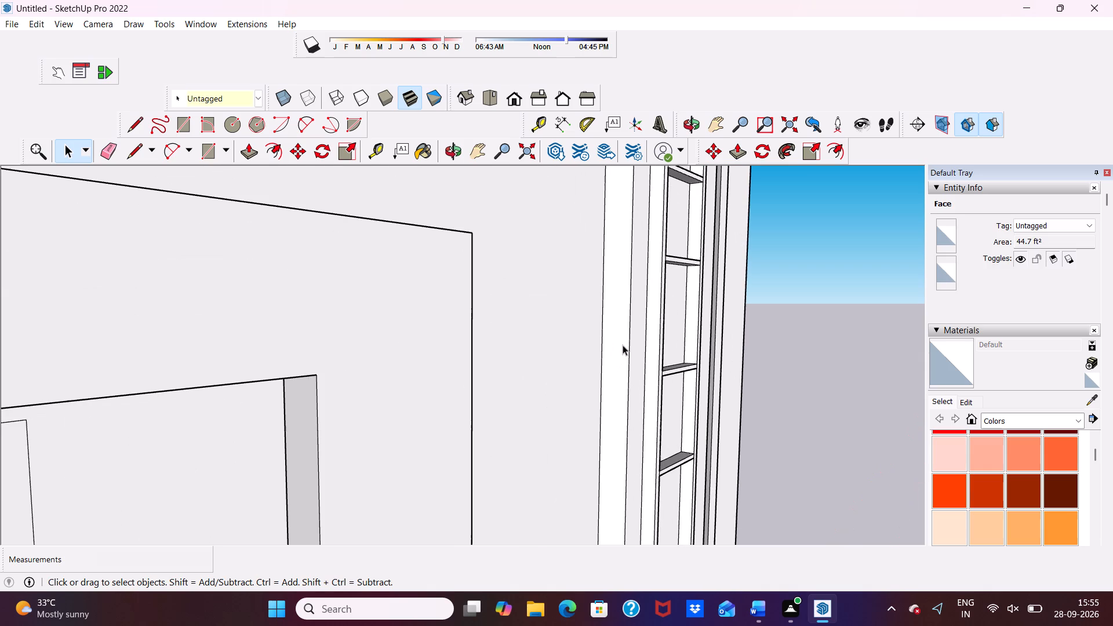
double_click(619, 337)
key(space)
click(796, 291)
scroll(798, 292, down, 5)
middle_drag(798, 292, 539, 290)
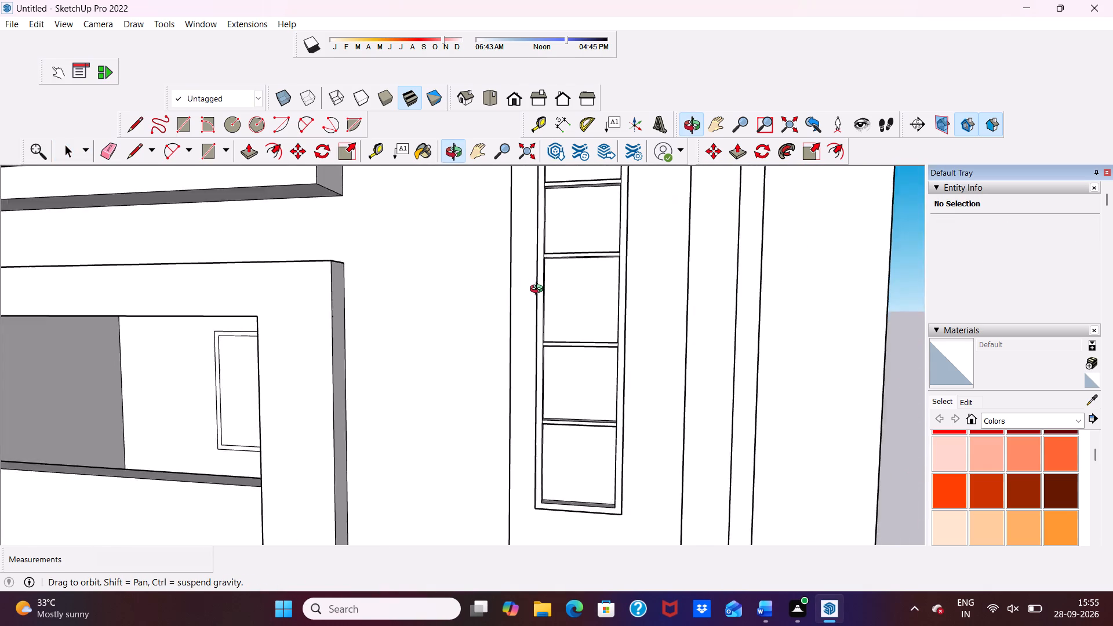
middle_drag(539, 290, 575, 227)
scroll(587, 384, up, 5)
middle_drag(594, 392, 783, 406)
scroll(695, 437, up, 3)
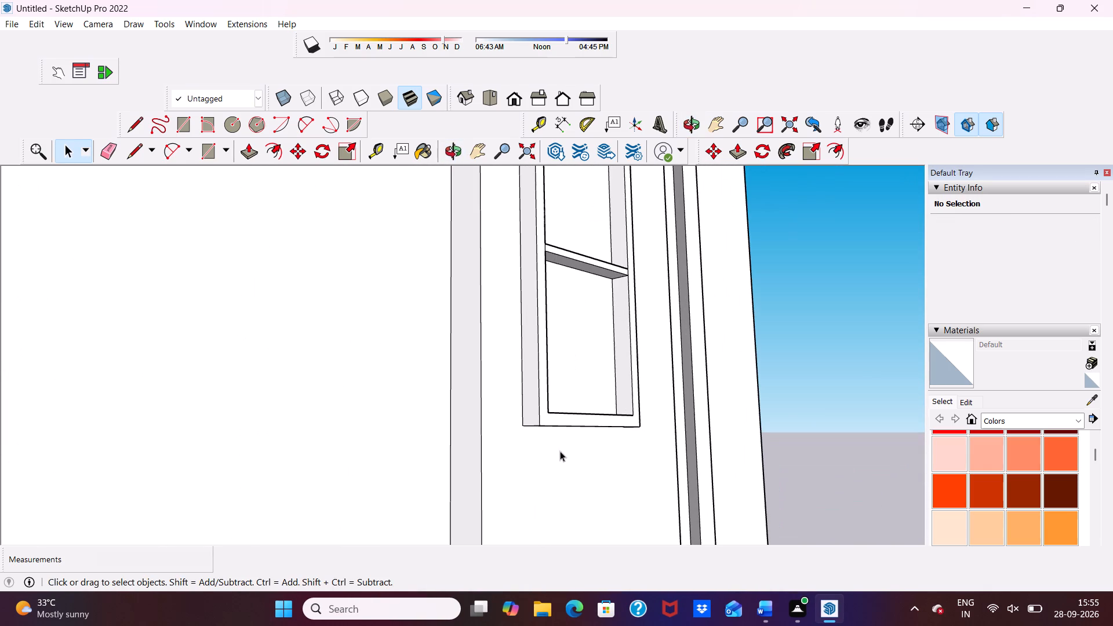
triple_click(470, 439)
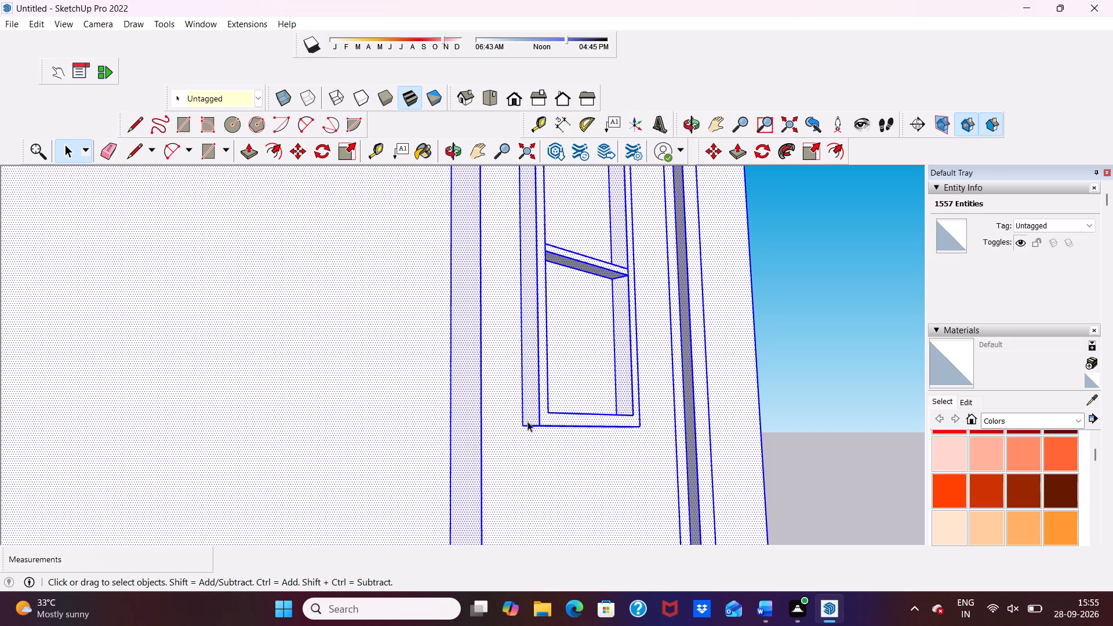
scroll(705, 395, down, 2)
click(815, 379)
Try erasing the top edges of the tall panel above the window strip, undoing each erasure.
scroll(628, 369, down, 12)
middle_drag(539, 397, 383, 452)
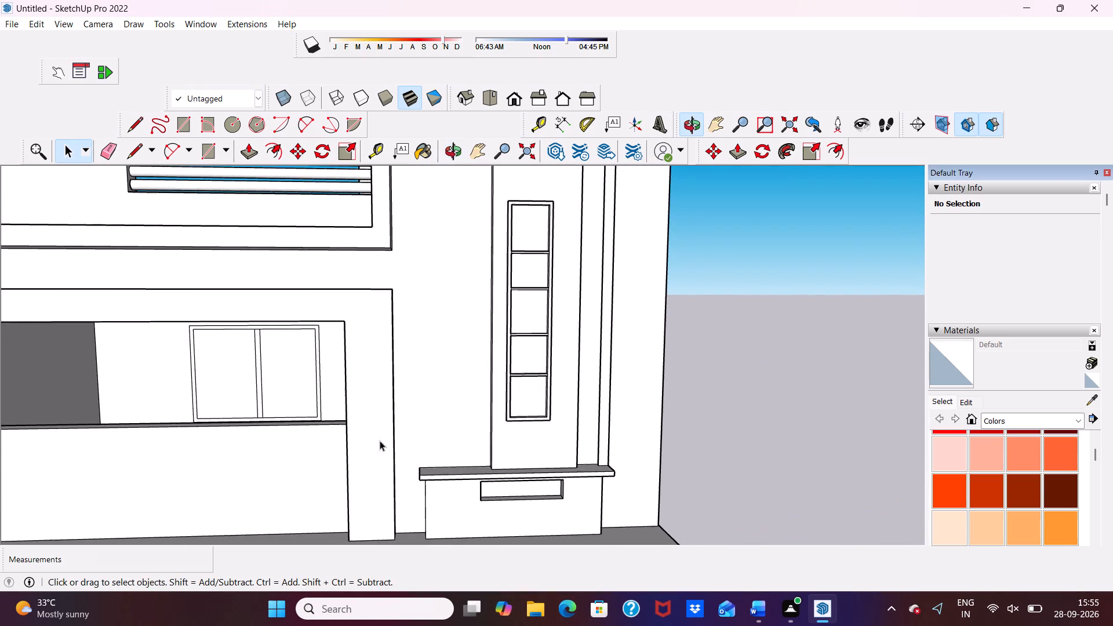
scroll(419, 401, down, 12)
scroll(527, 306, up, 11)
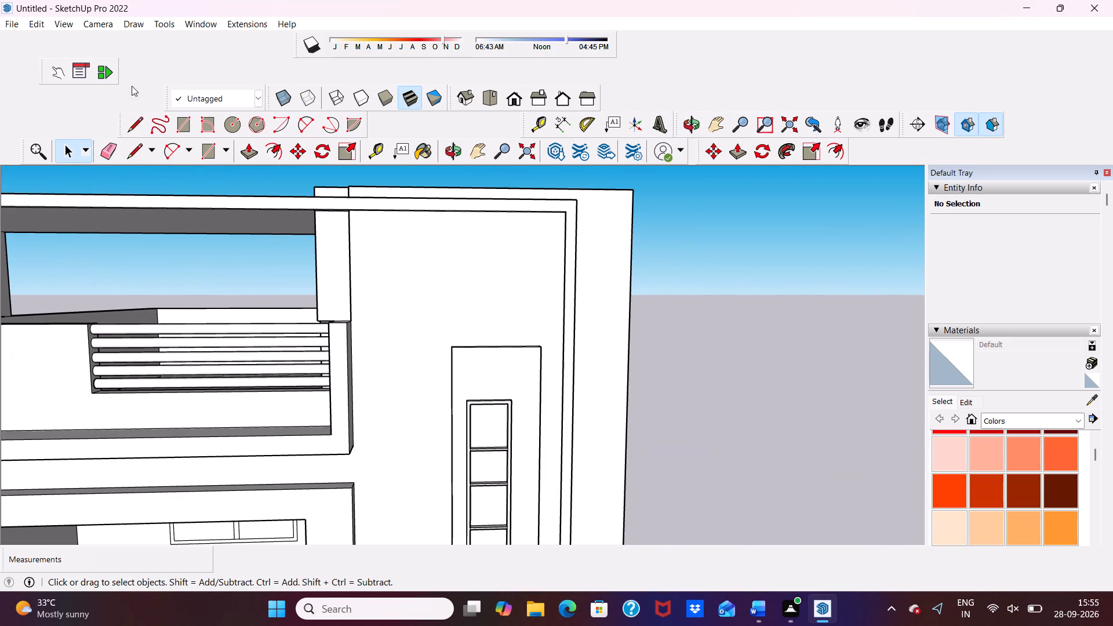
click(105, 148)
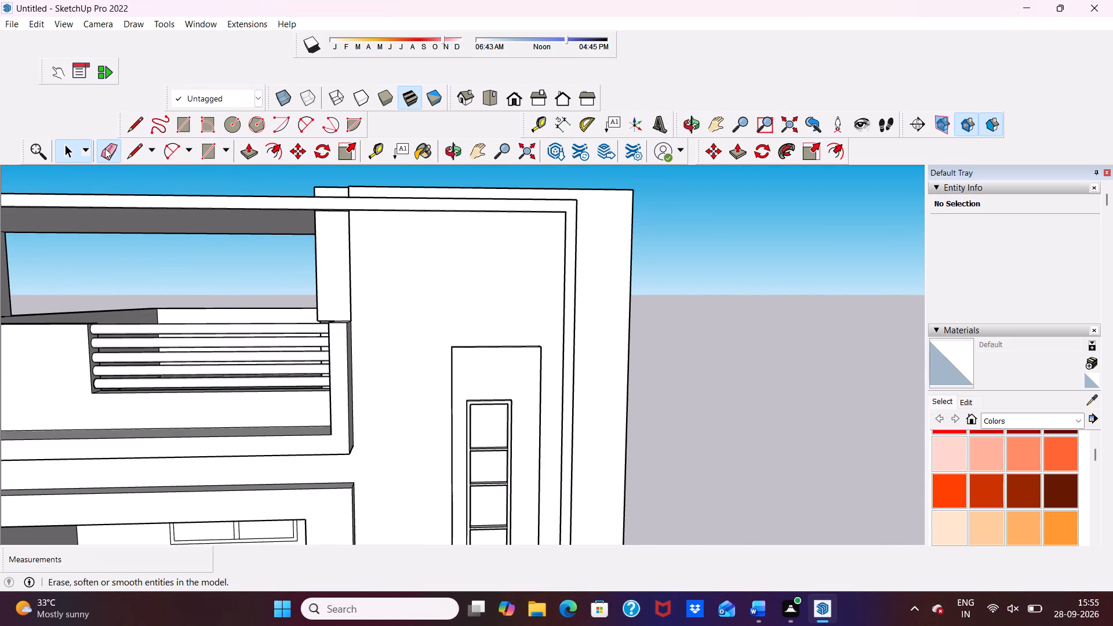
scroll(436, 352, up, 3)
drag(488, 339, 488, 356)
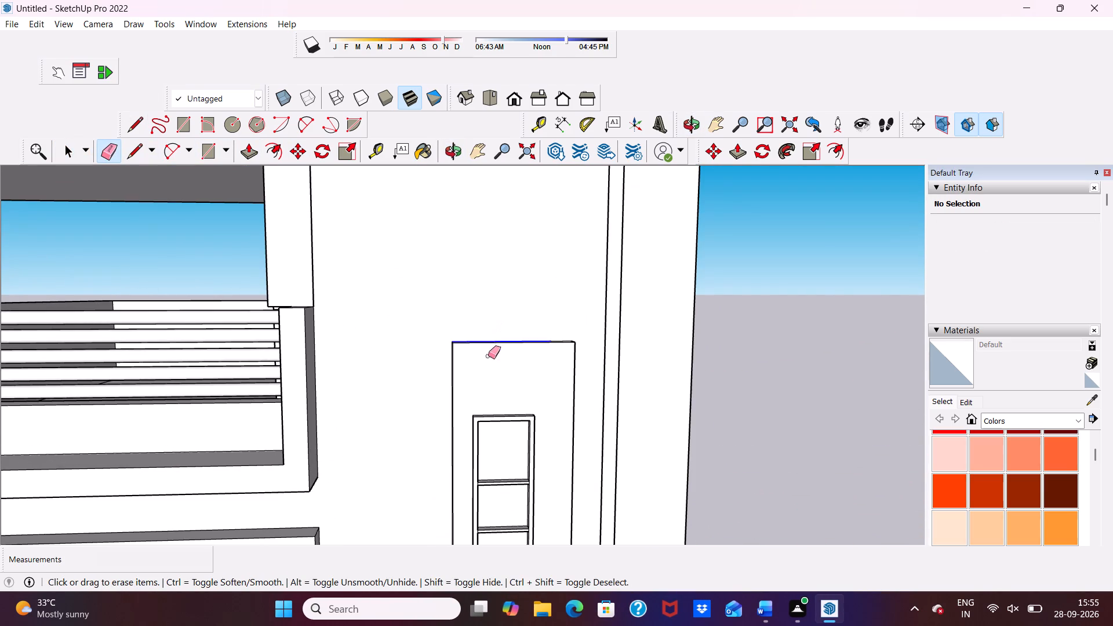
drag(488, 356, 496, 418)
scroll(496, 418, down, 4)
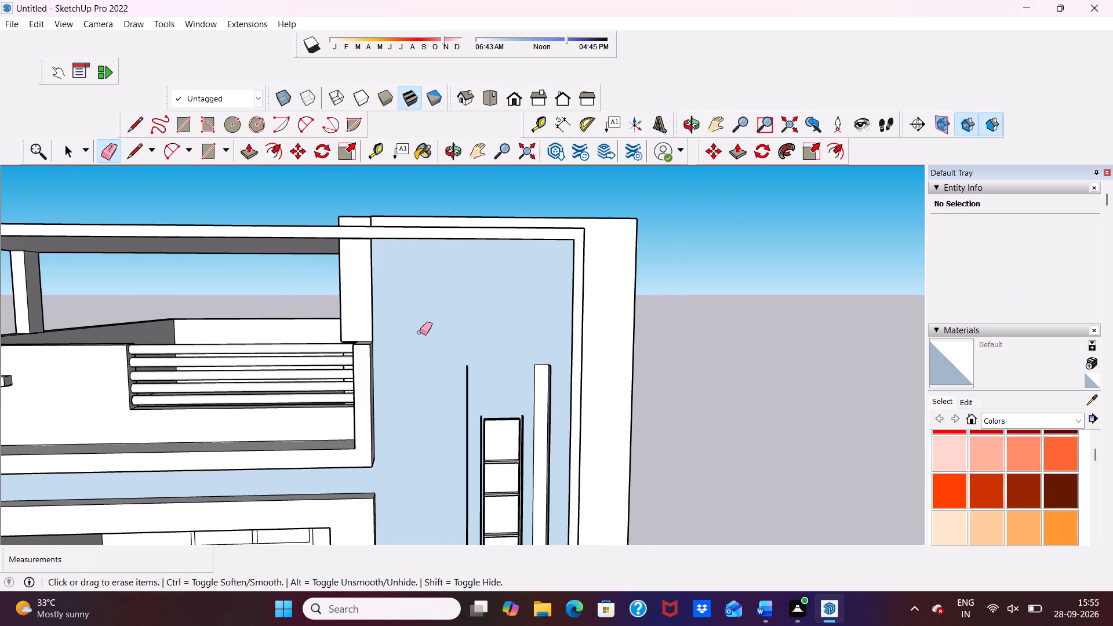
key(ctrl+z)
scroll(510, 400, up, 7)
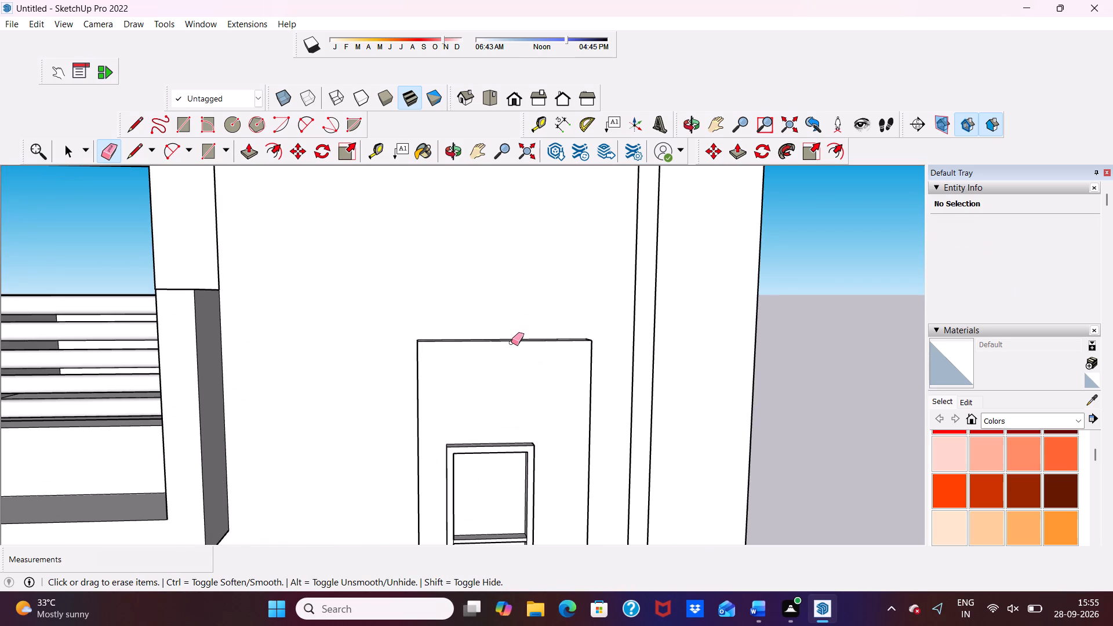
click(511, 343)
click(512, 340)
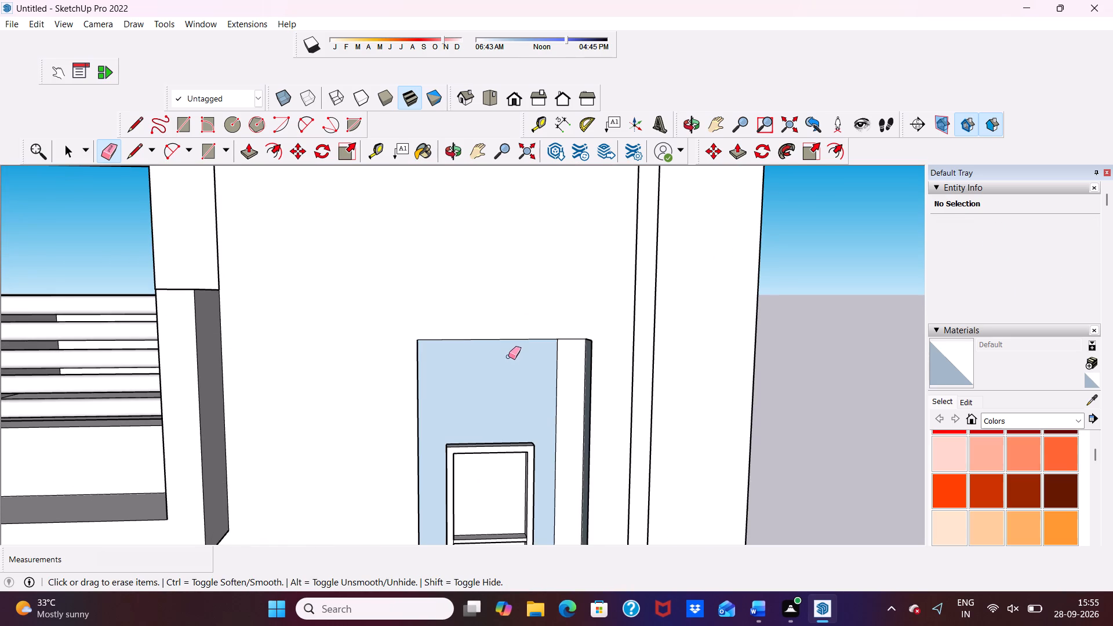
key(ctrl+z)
Examine the tall panel and the whole front facade from several angles.
scroll(597, 398, down, 1)
middle_drag(597, 398, 553, 218)
scroll(560, 228, up, 1)
key(space)
scroll(541, 255, down, 5)
middle_drag(540, 282, 594, 400)
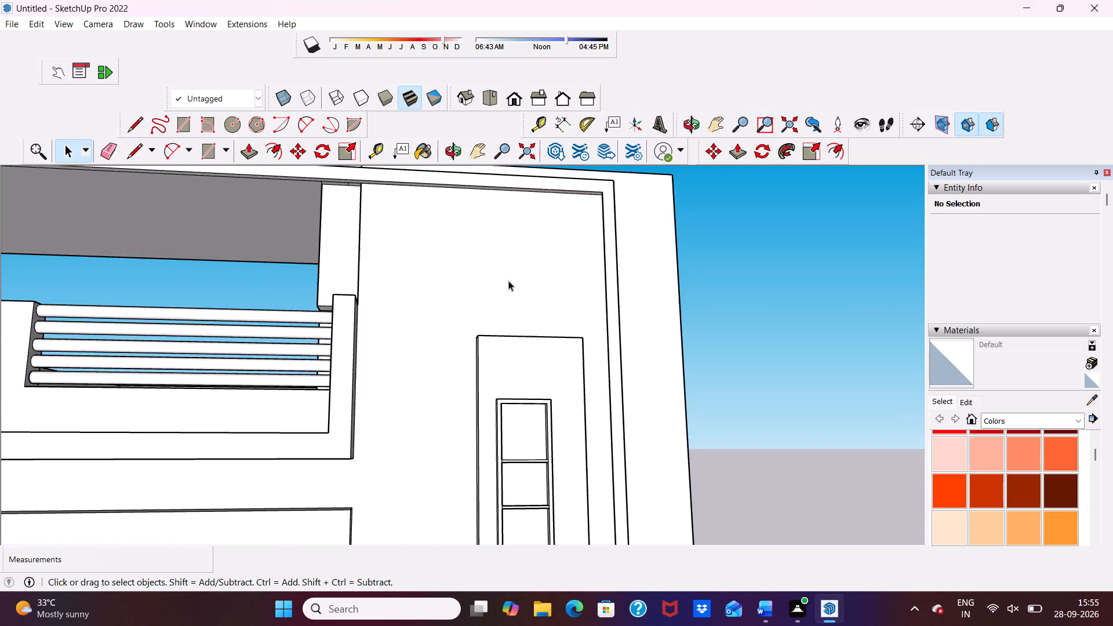
scroll(508, 281, down, 10)
middle_drag(585, 278, 581, 333)
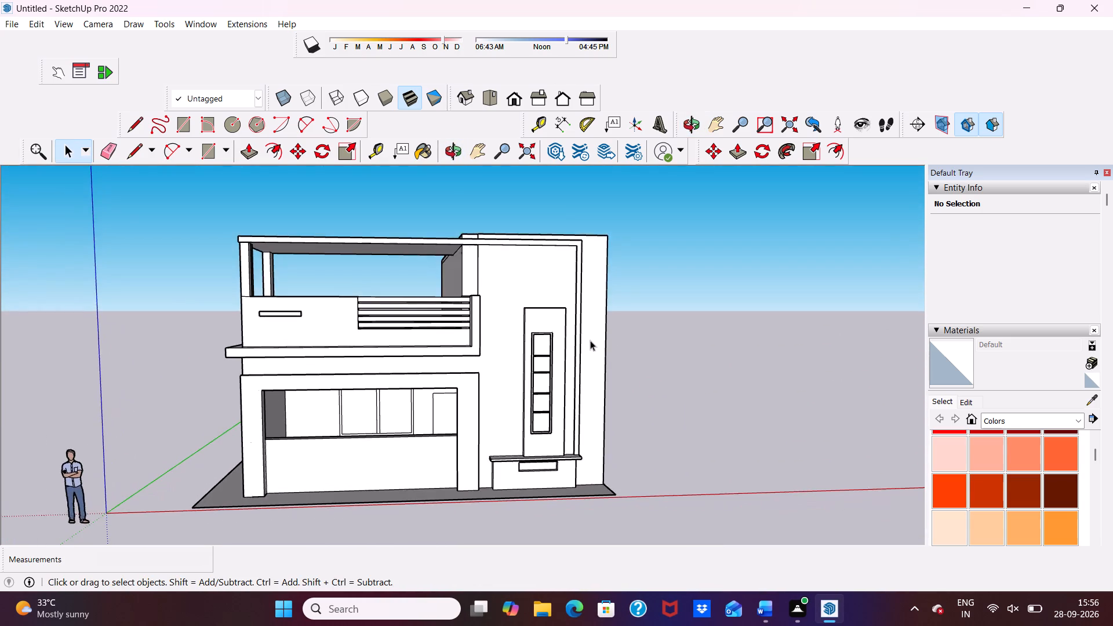
key(space)
scroll(593, 342, up, 4)
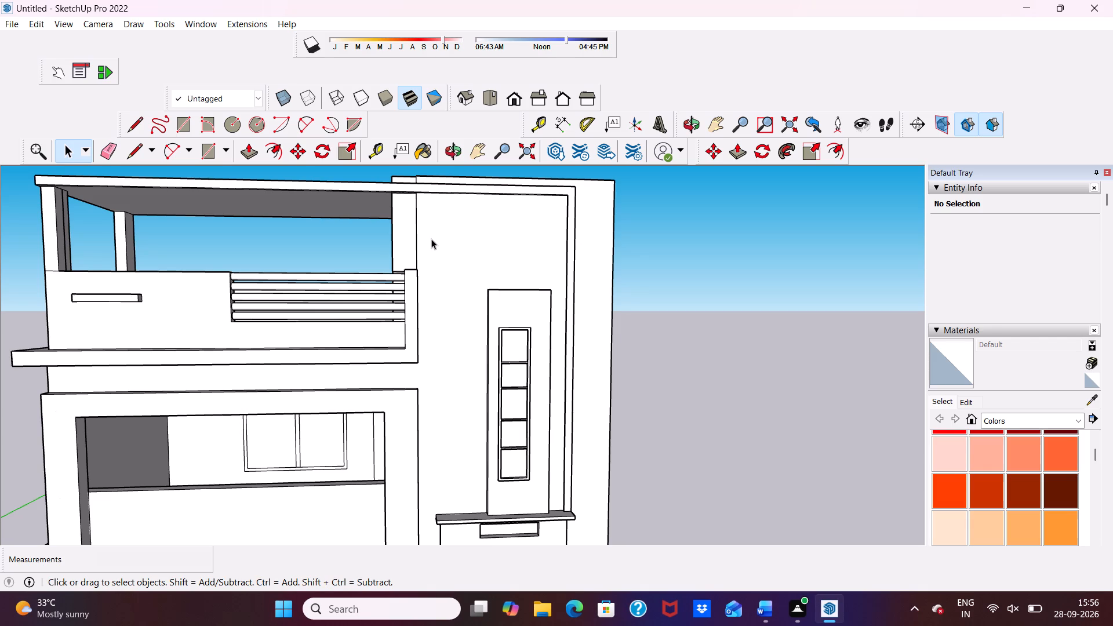
scroll(372, 320, down, 5)
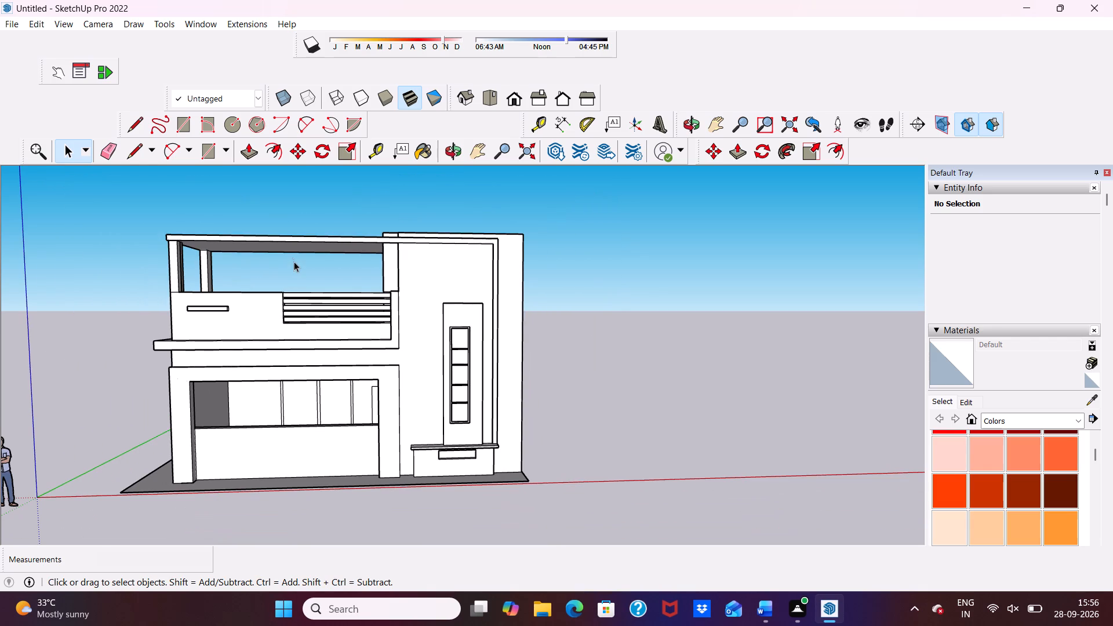
Erase the stray short edges and the long seam line on the underside of the terrace roof slab, along its front edge.
middle_drag(293, 257, 377, 259)
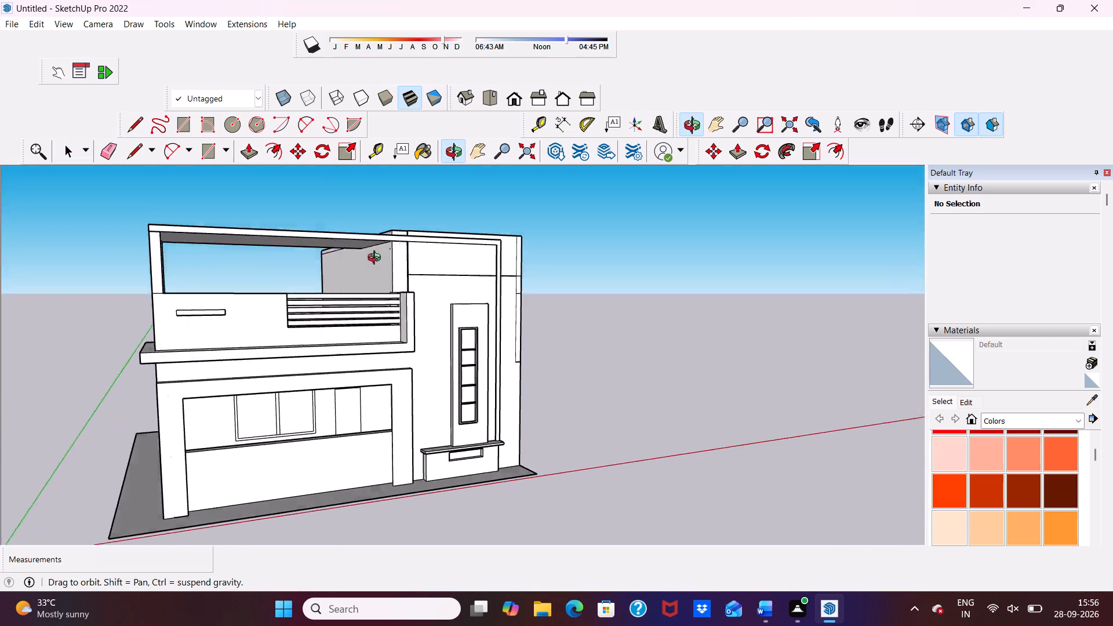
middle_drag(377, 259, 229, 253)
scroll(242, 240, up, 6)
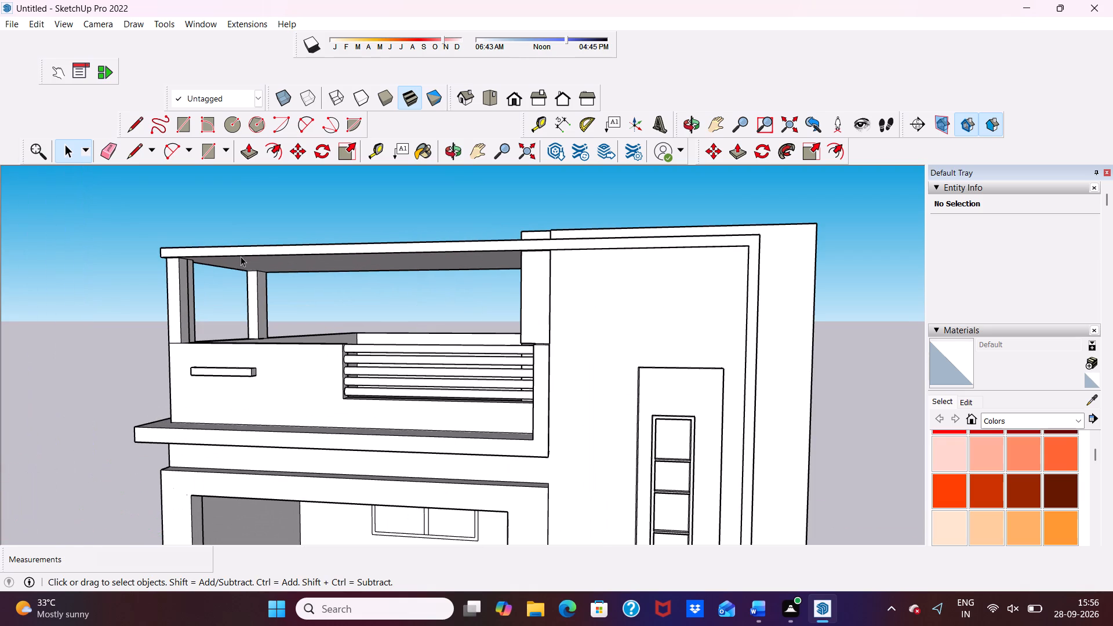
scroll(235, 263, up, 2)
click(235, 262)
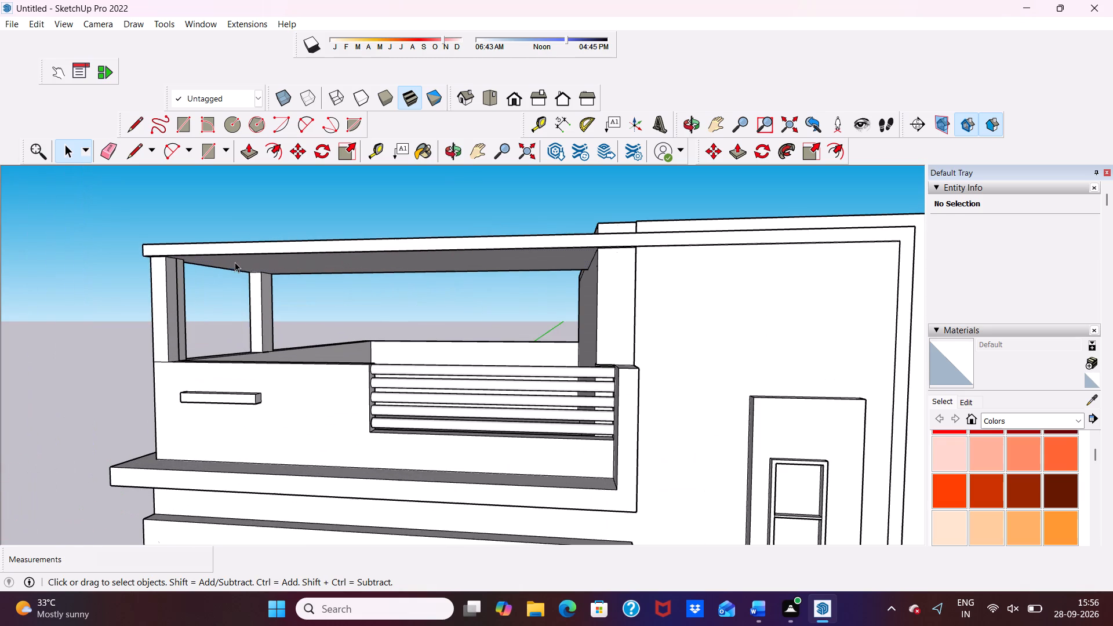
middle_drag(34, 274, 107, 64)
scroll(248, 196, up, 6)
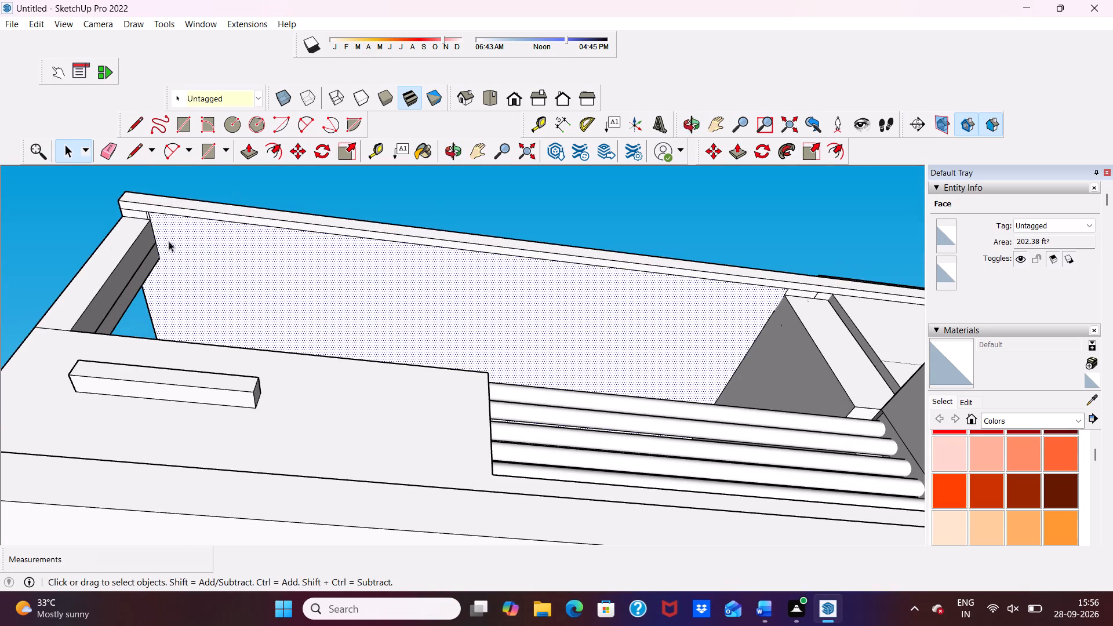
click(106, 153)
scroll(170, 218, up, 12)
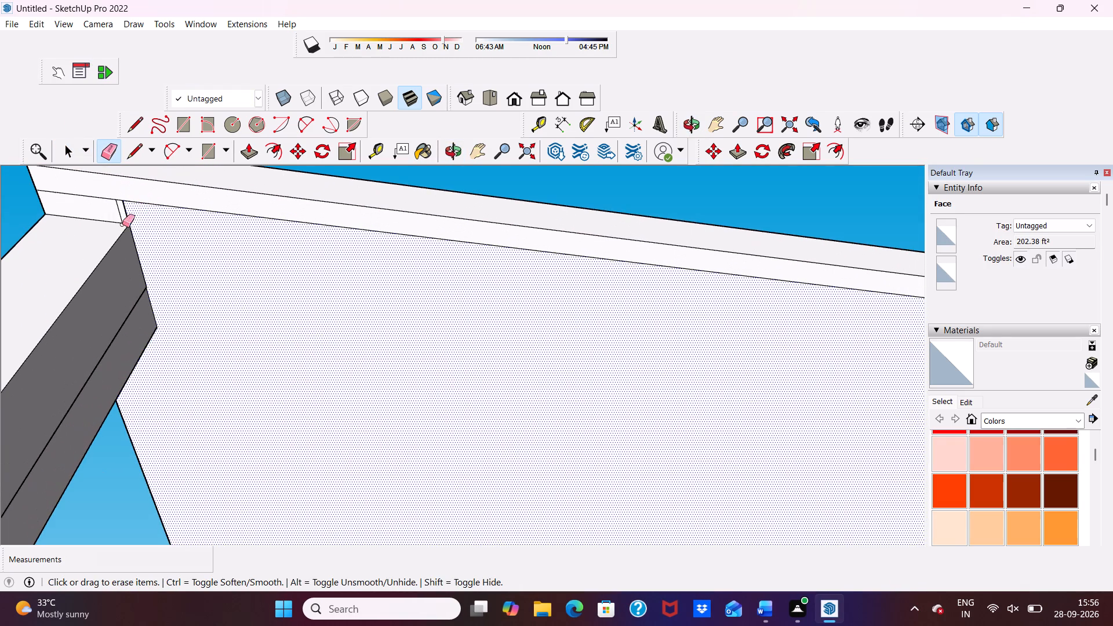
drag(114, 212, 126, 206)
click(128, 202)
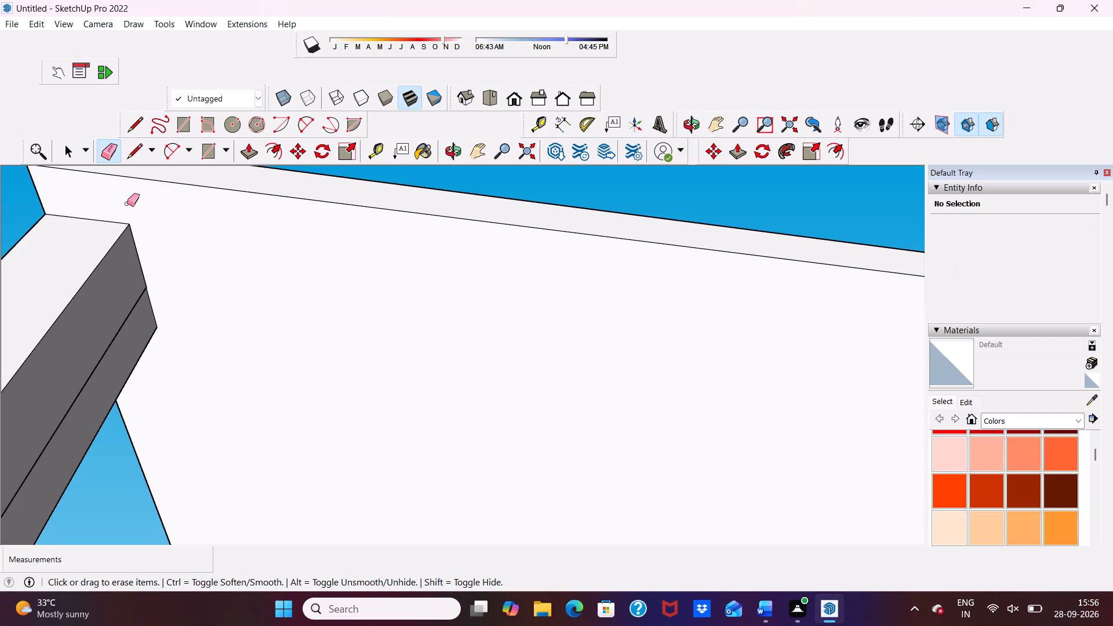
scroll(128, 196, down, 2)
scroll(128, 196, up, 1)
scroll(128, 196, down, 9)
scroll(190, 238, down, 1)
middle_drag(190, 238, 123, 285)
click(290, 312)
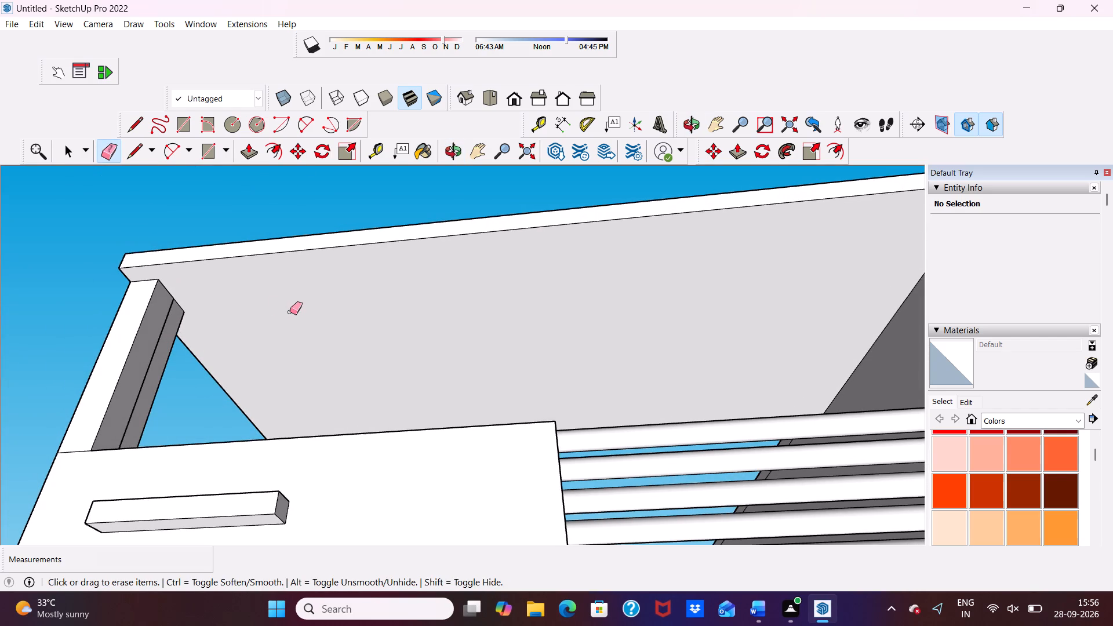
key(space)
Push/Pull the underside of the terrace roof slab, using about 1' 3 7/16" for the last pull.
click(293, 330)
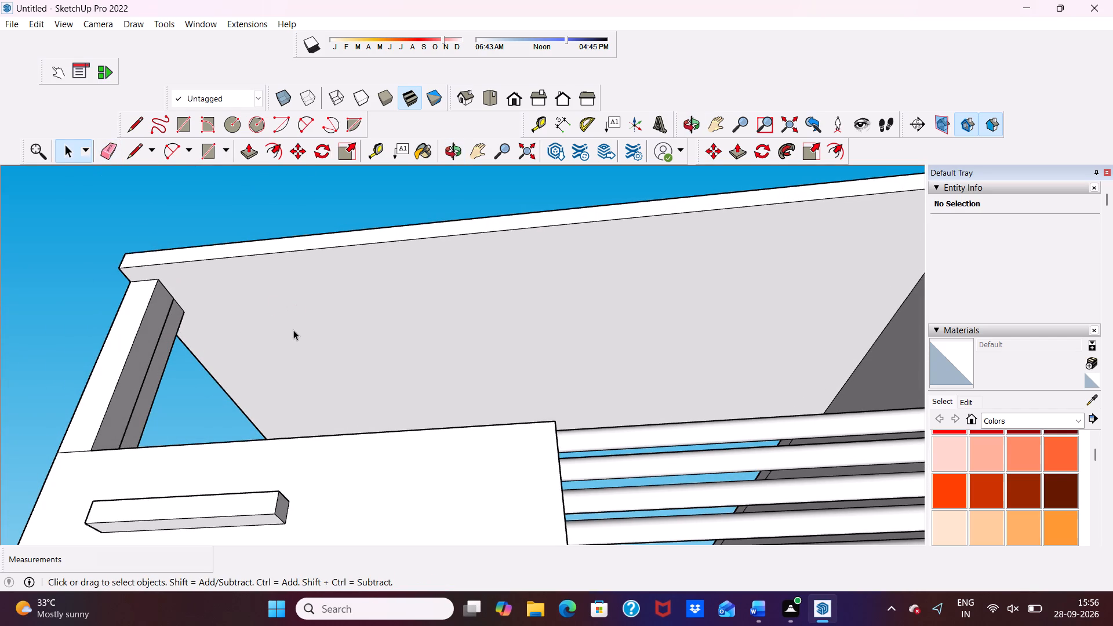
click(241, 151)
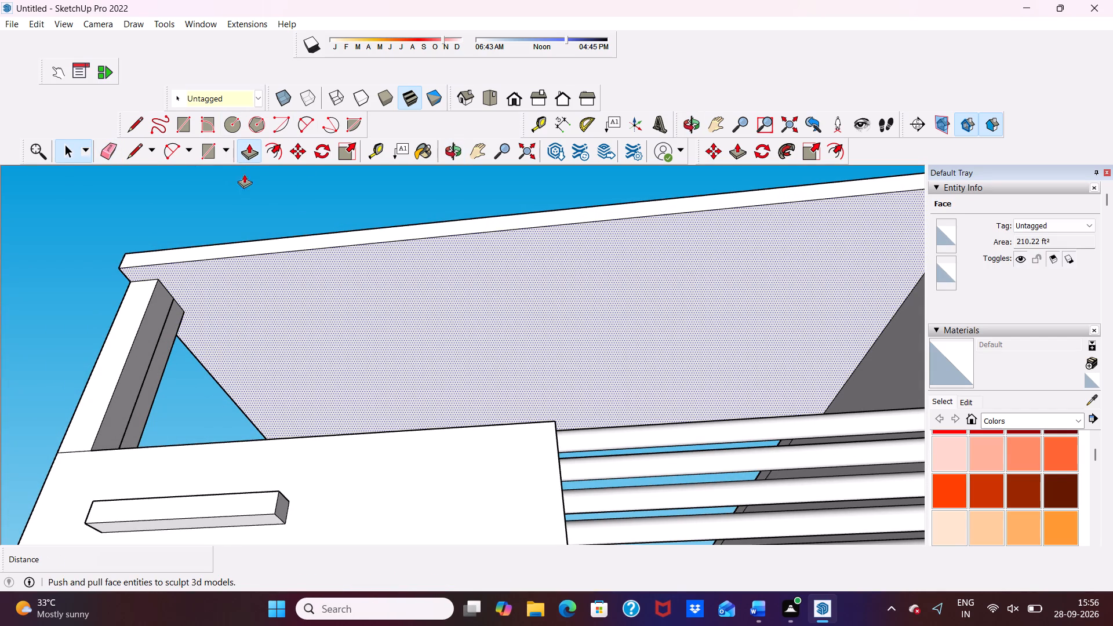
drag(255, 262, 241, 318)
scroll(227, 309, down, 11)
scroll(376, 297, up, 5)
drag(376, 297, 366, 324)
scroll(363, 287, down, 5)
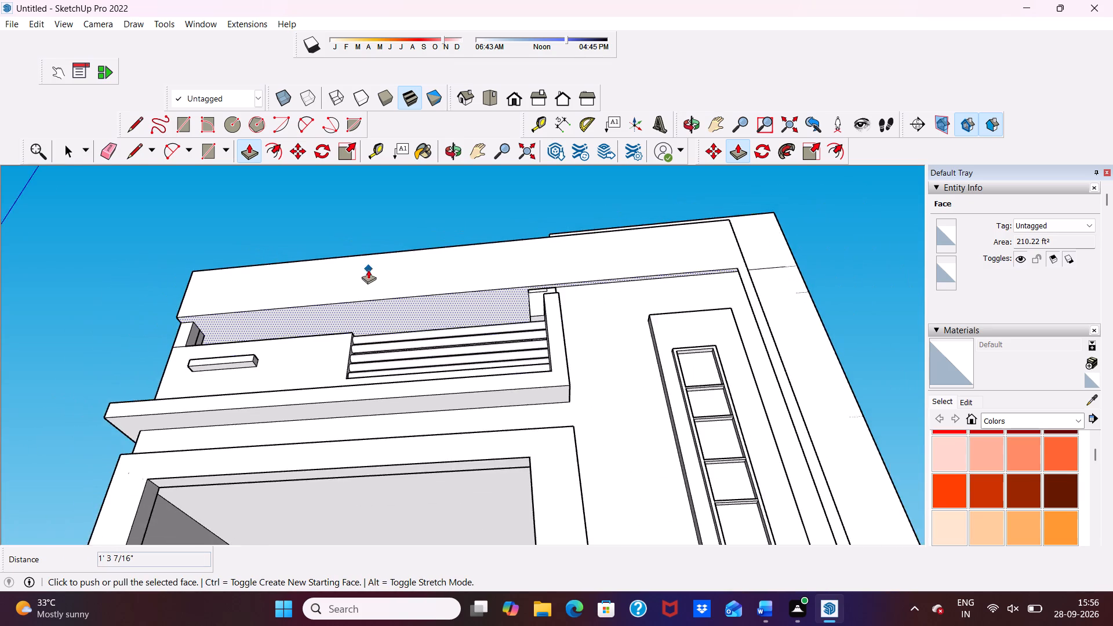
Push the terrace roof slab's top face down 6" behind the front fascia.
scroll(368, 270, down, 1)
middle_drag(368, 270, 299, 460)
scroll(314, 213, down, 5)
middle_drag(314, 212, 268, 367)
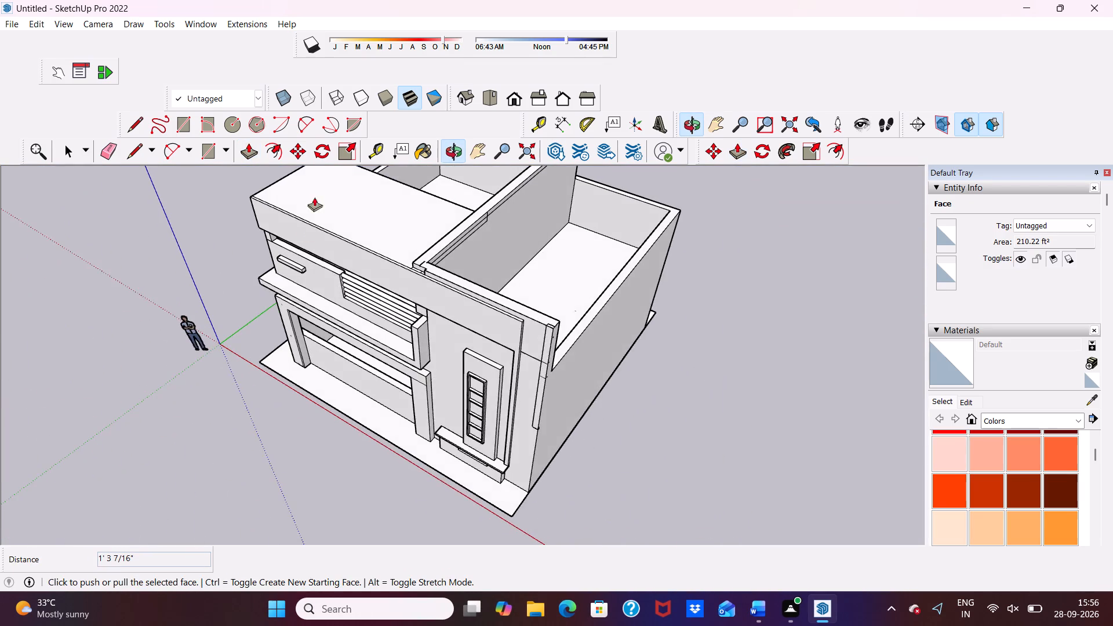
scroll(320, 175, up, 11)
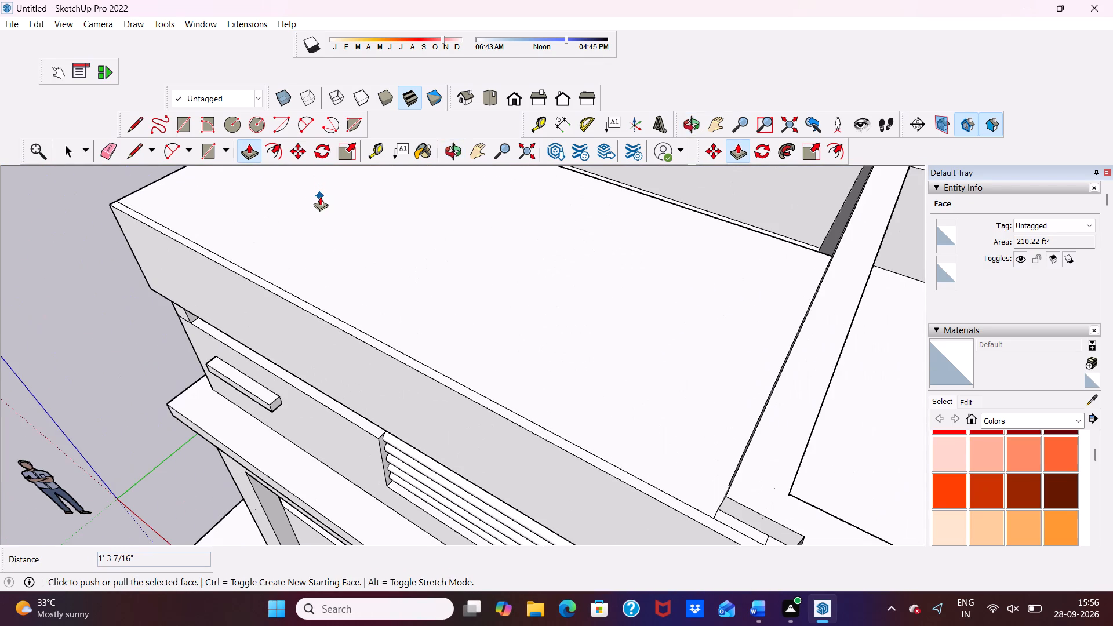
click(323, 214)
key(space)
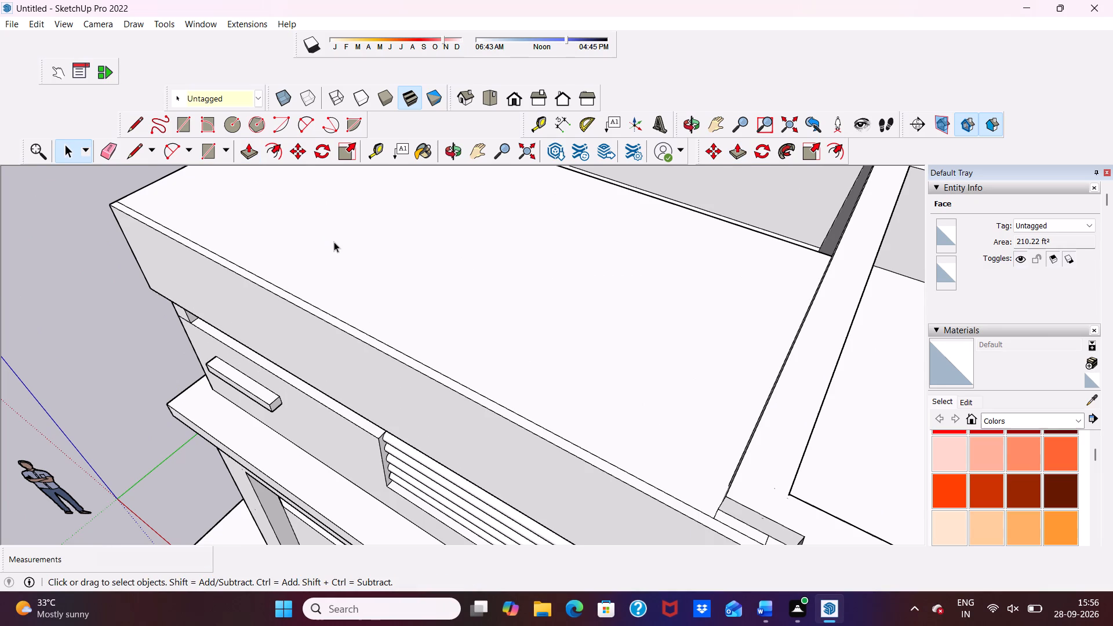
click(334, 241)
click(245, 143)
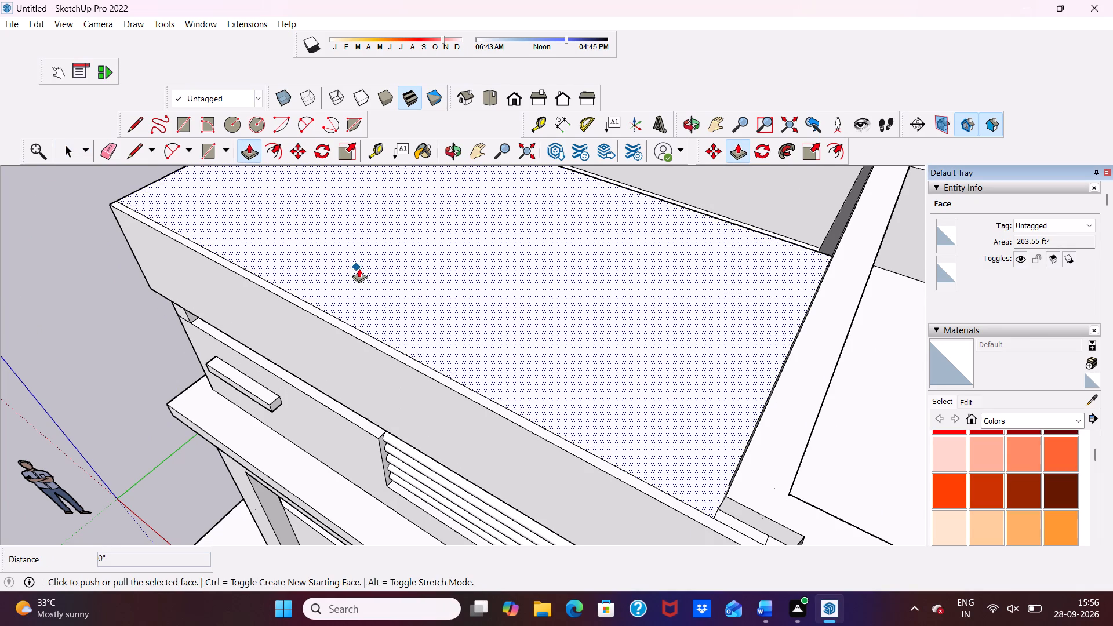
drag(387, 282, 384, 333)
scroll(350, 303, down, 2)
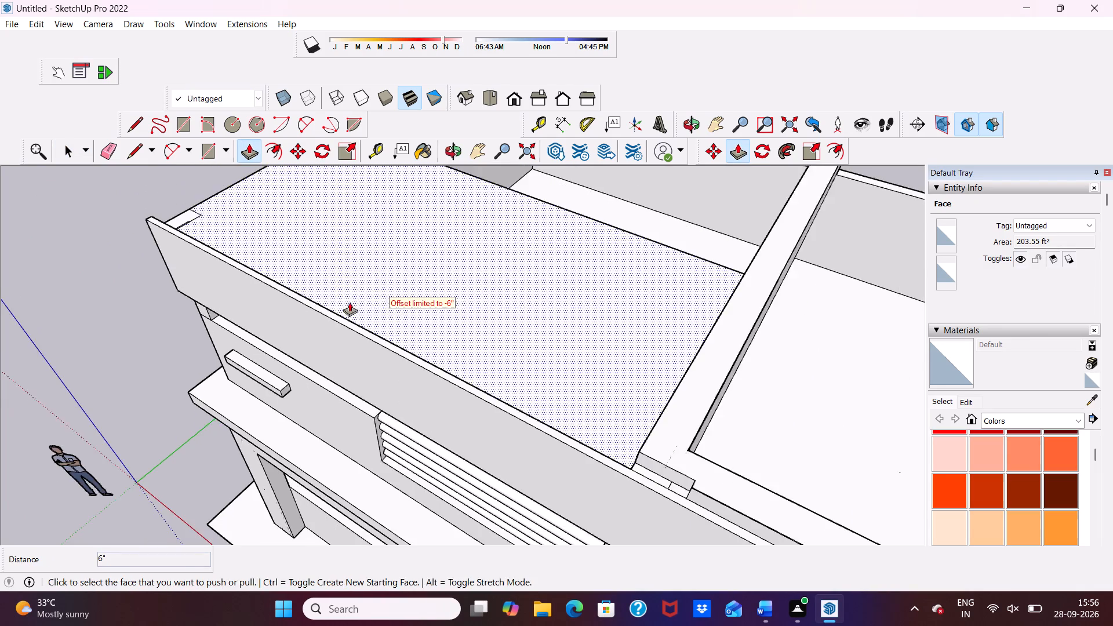
Push the top face of the terrace's front corner post down about 1' 1 5/16".
middle_drag(350, 302, 674, 237)
scroll(237, 325, up, 4)
drag(242, 416, 241, 418)
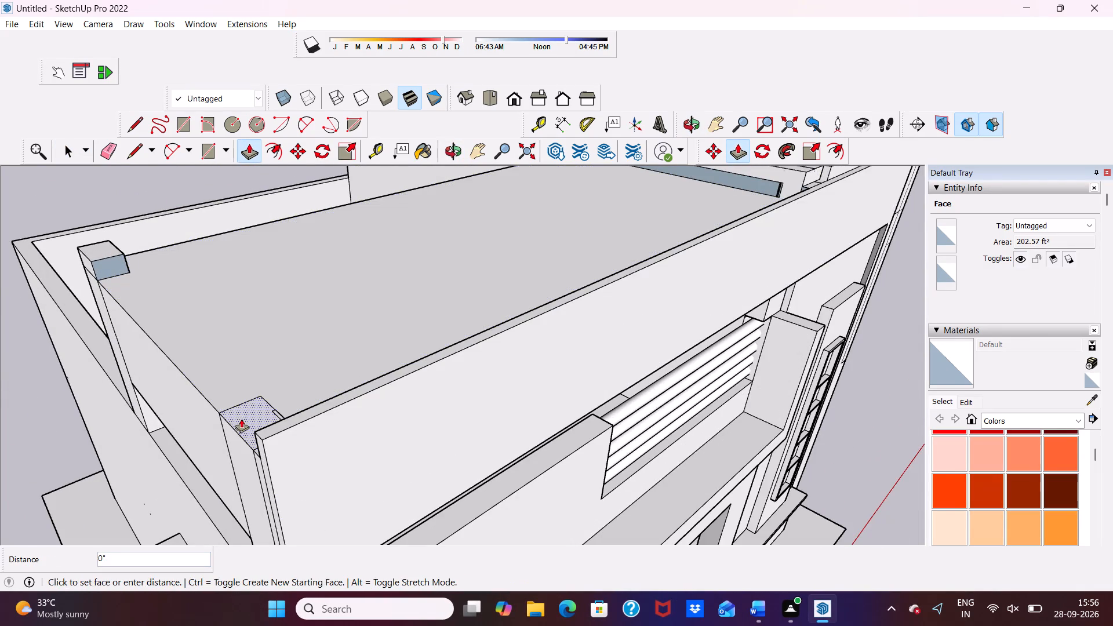
drag(241, 418, 250, 468)
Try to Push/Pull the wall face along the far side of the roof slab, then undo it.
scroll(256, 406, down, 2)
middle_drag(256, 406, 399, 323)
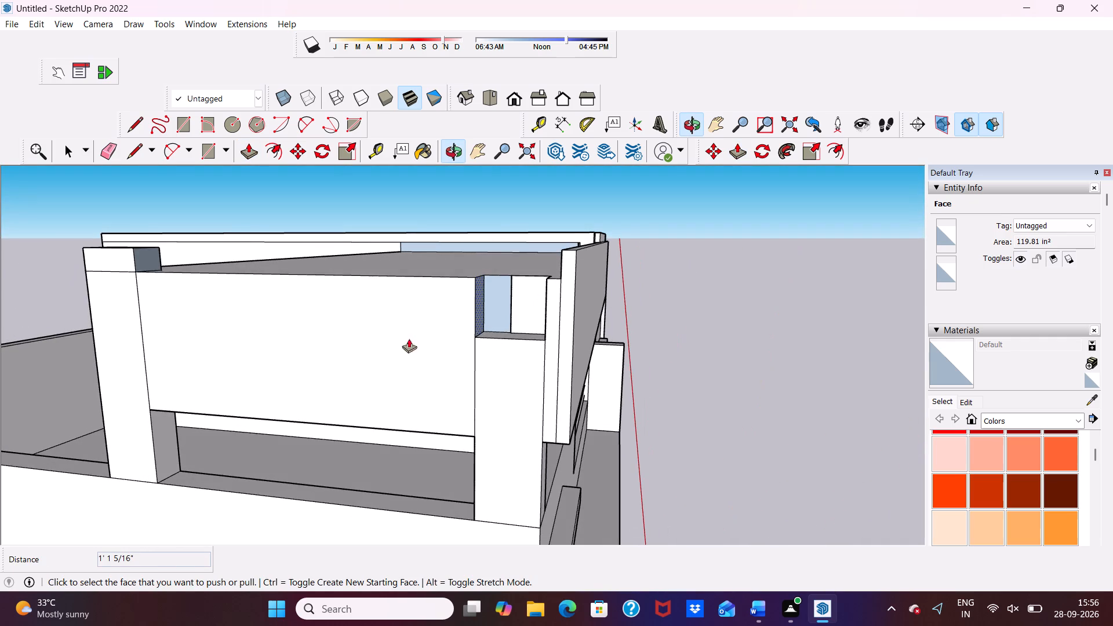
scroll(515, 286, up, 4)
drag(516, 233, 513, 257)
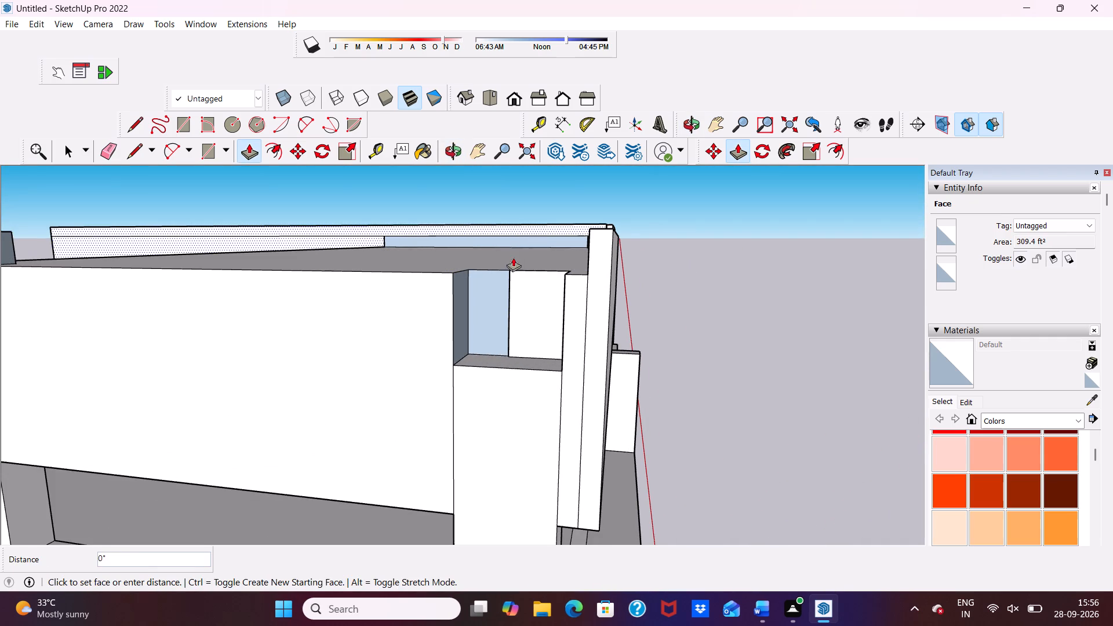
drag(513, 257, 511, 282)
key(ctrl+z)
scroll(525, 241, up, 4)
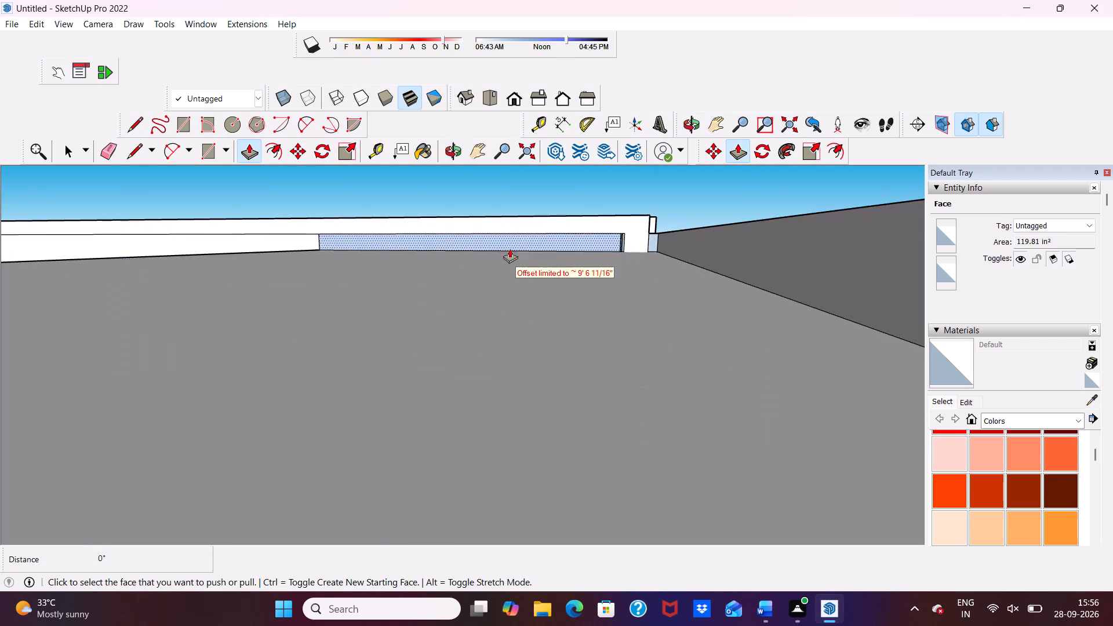
Push the roof slab's top face down another 1' 1 5/16", level with the lowered front corner post.
scroll(477, 270, down, 9)
middle_drag(469, 312, 293, 365)
scroll(406, 267, down, 3)
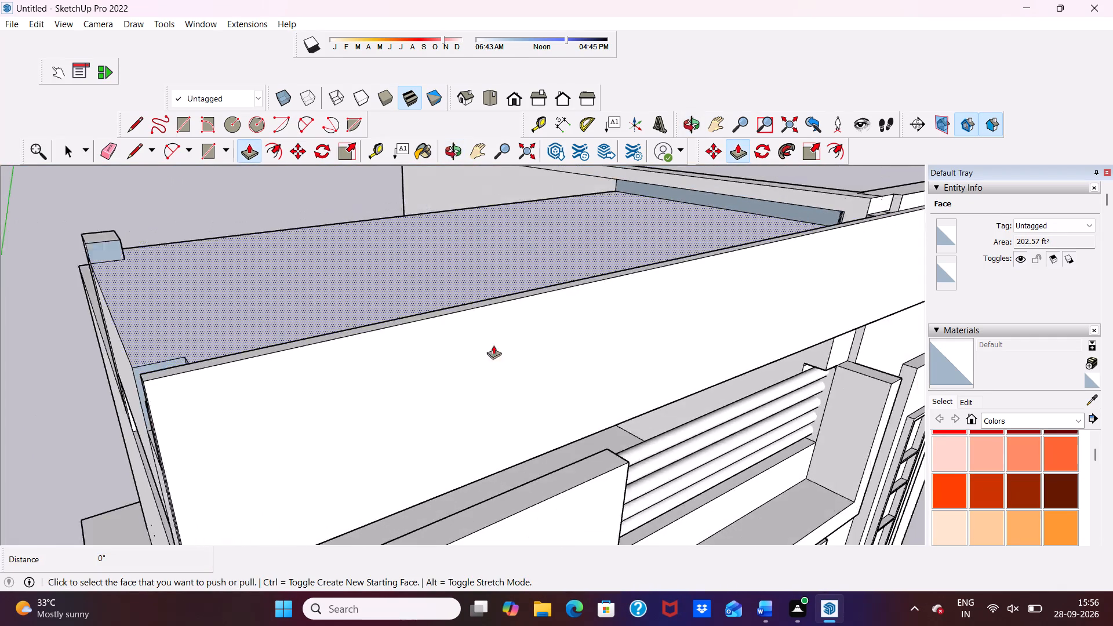
scroll(493, 345, down, 8)
middle_drag(488, 303, 348, 331)
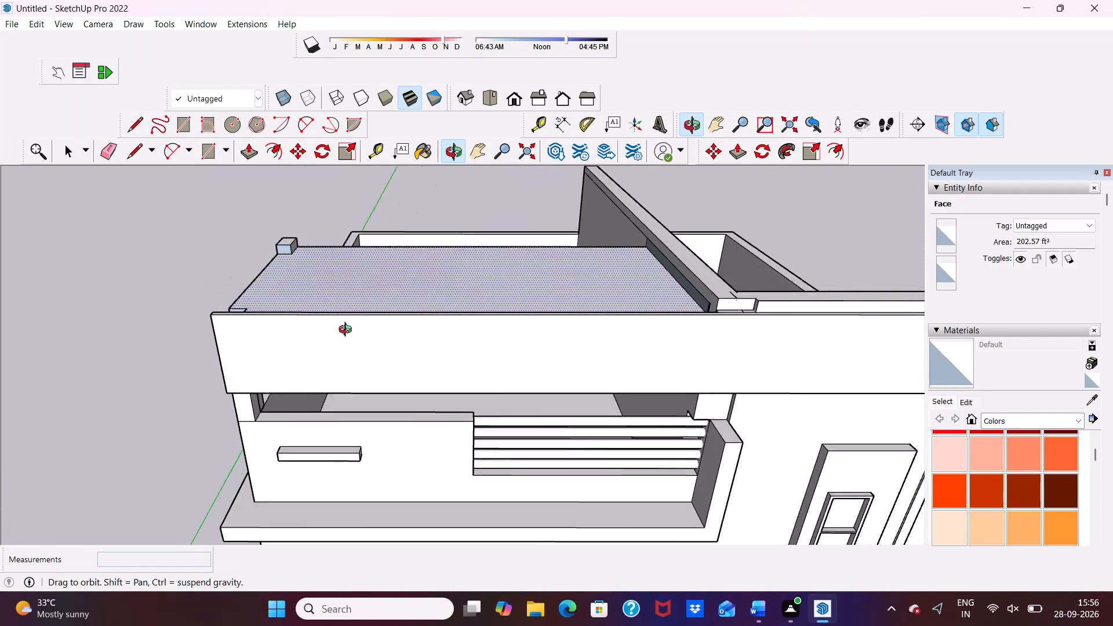
middle_drag(348, 331, 352, 338)
scroll(366, 327, up, 1)
drag(368, 288, 368, 316)
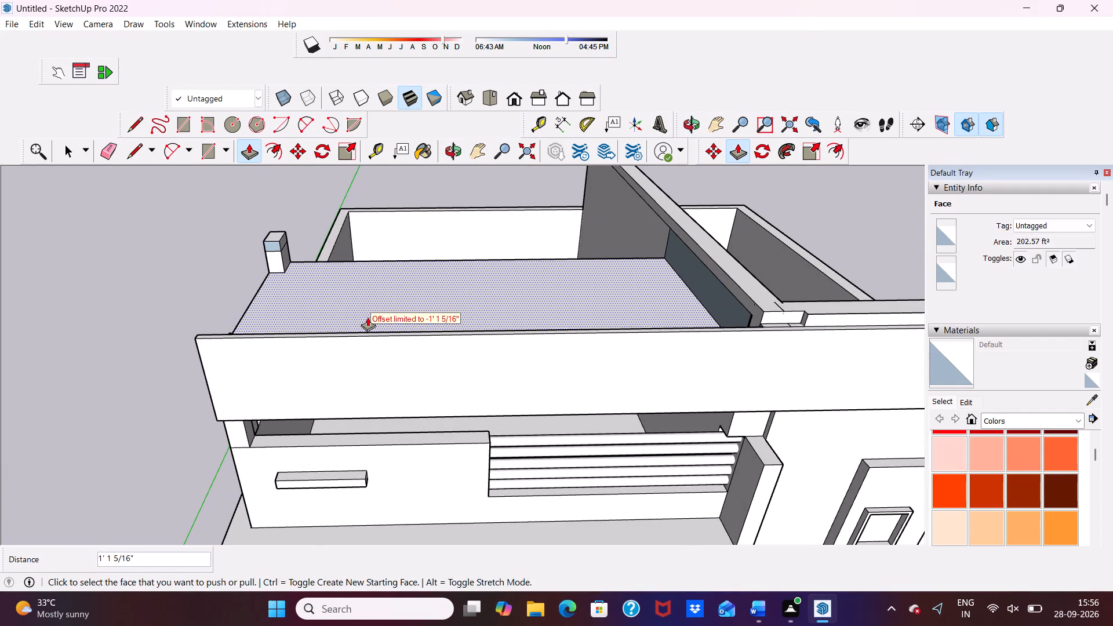
Push the roof slab's top face down further between the corner posts, using about 1' 2 3/4" for the first push.
scroll(349, 322, down, 1)
middle_drag(349, 322, 545, 208)
scroll(517, 249, up, 3)
scroll(517, 250, down, 4)
middle_drag(509, 256, 504, 259)
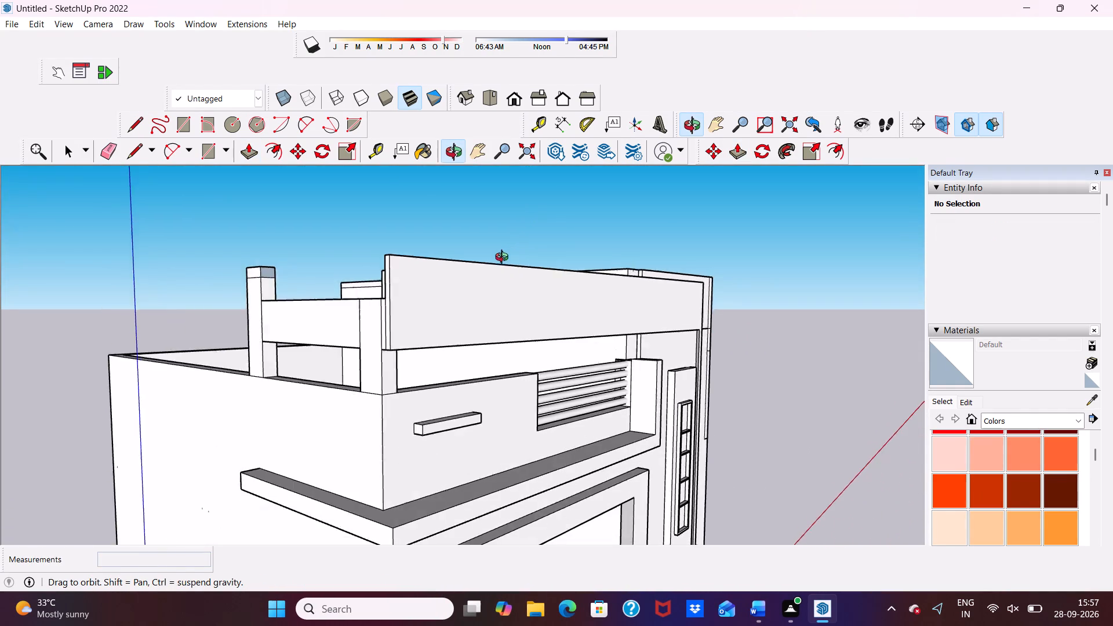
middle_drag(504, 259, 570, 290)
scroll(340, 339, up, 3)
drag(398, 322, 397, 354)
scroll(397, 354, down, 1)
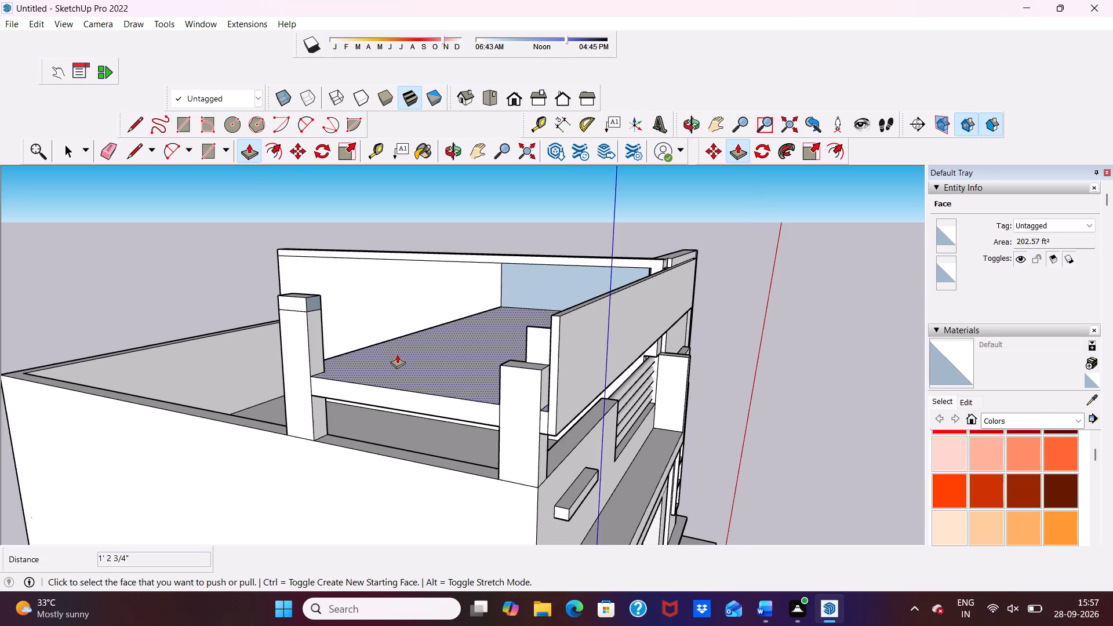
scroll(397, 354, down, 1)
drag(397, 355, 396, 363)
Push the top face of the long front fascia down about 3' 2 15/16", towards the roof slab's level.
scroll(396, 363, down, 6)
middle_drag(396, 364, 406, 352)
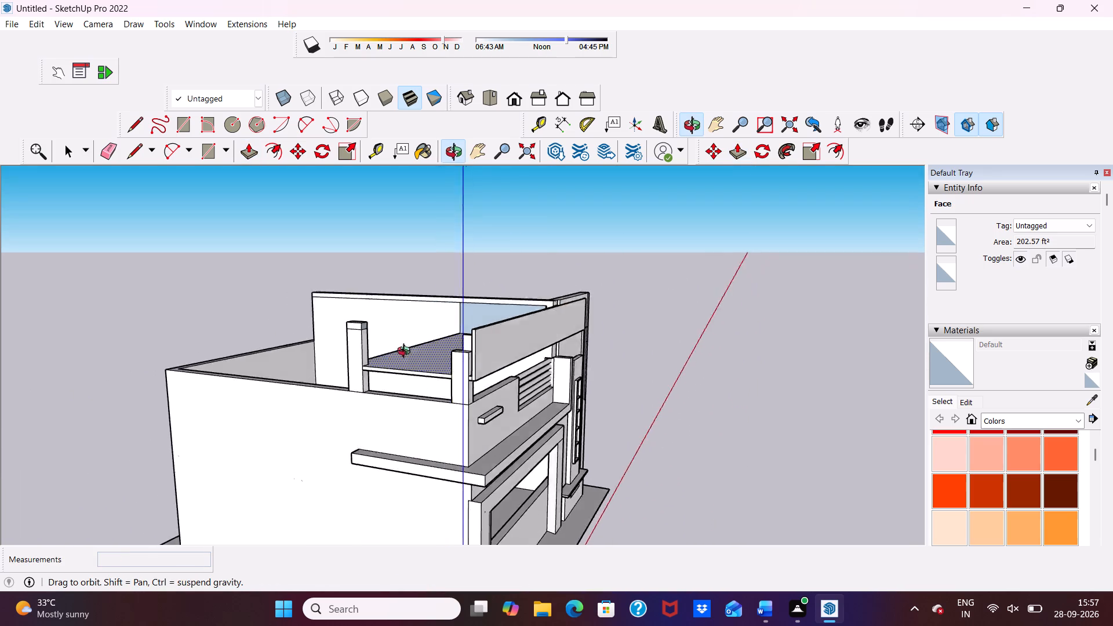
middle_drag(406, 352, 524, 373)
scroll(553, 337, up, 5)
scroll(554, 336, down, 1)
middle_drag(554, 336, 290, 263)
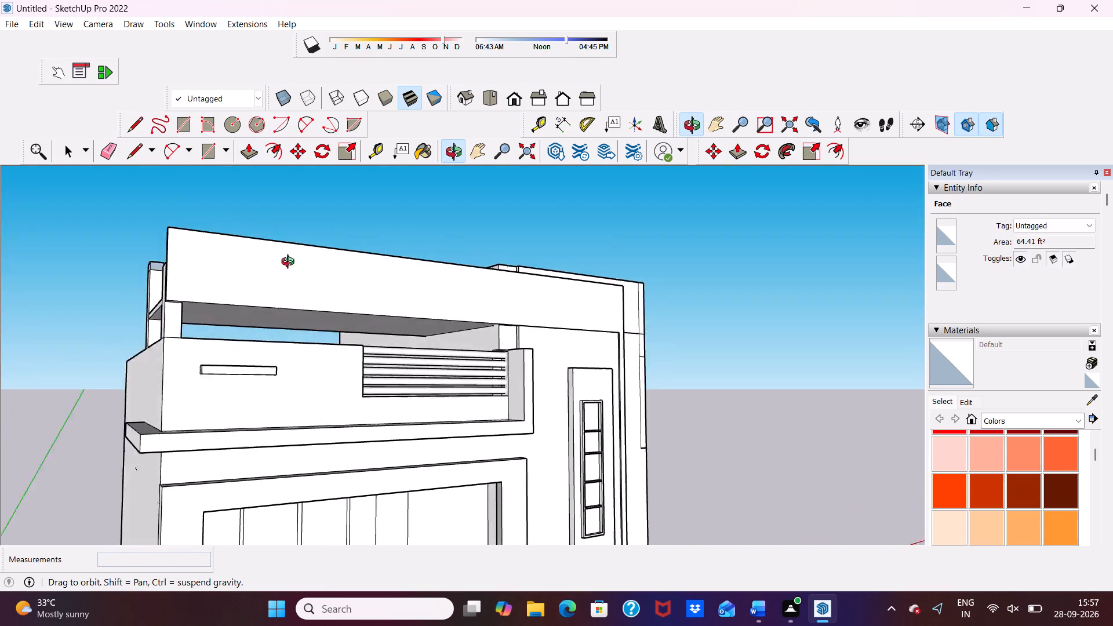
middle_drag(290, 263, 234, 298)
scroll(241, 283, up, 3)
scroll(241, 283, down, 4)
middle_drag(241, 283, 99, 385)
scroll(247, 231, up, 5)
scroll(231, 290, up, 9)
drag(214, 317, 263, 487)
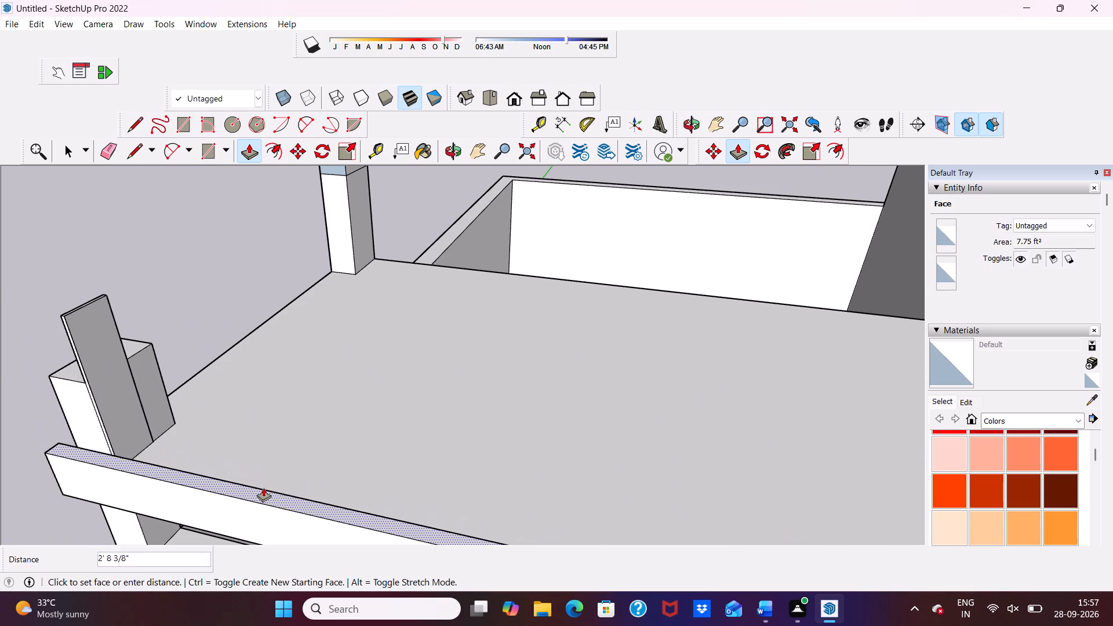
drag(263, 487, 271, 500)
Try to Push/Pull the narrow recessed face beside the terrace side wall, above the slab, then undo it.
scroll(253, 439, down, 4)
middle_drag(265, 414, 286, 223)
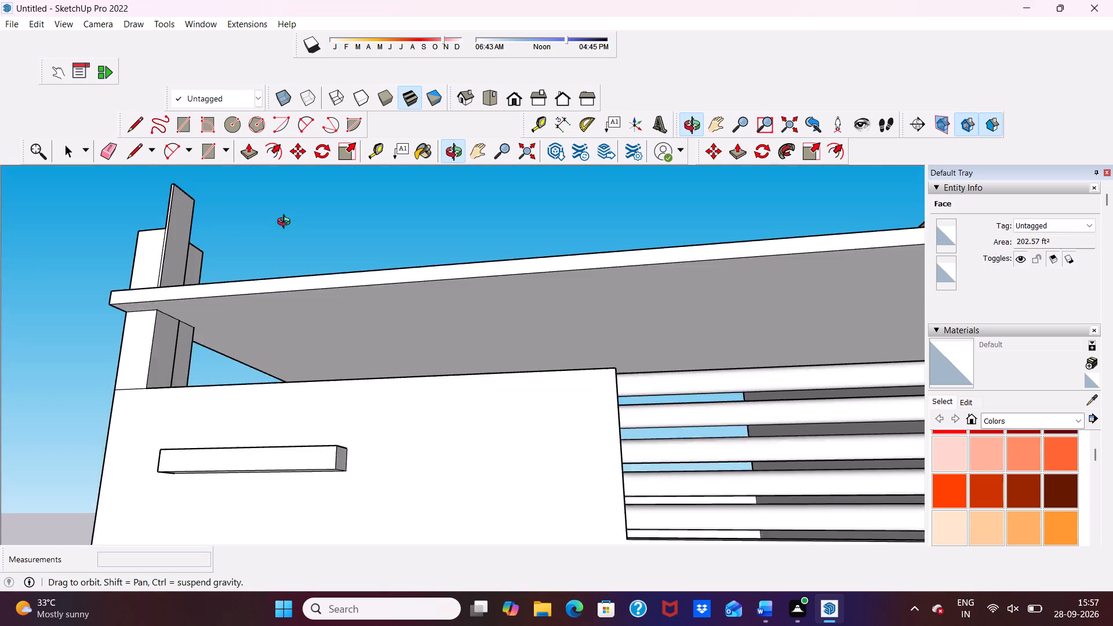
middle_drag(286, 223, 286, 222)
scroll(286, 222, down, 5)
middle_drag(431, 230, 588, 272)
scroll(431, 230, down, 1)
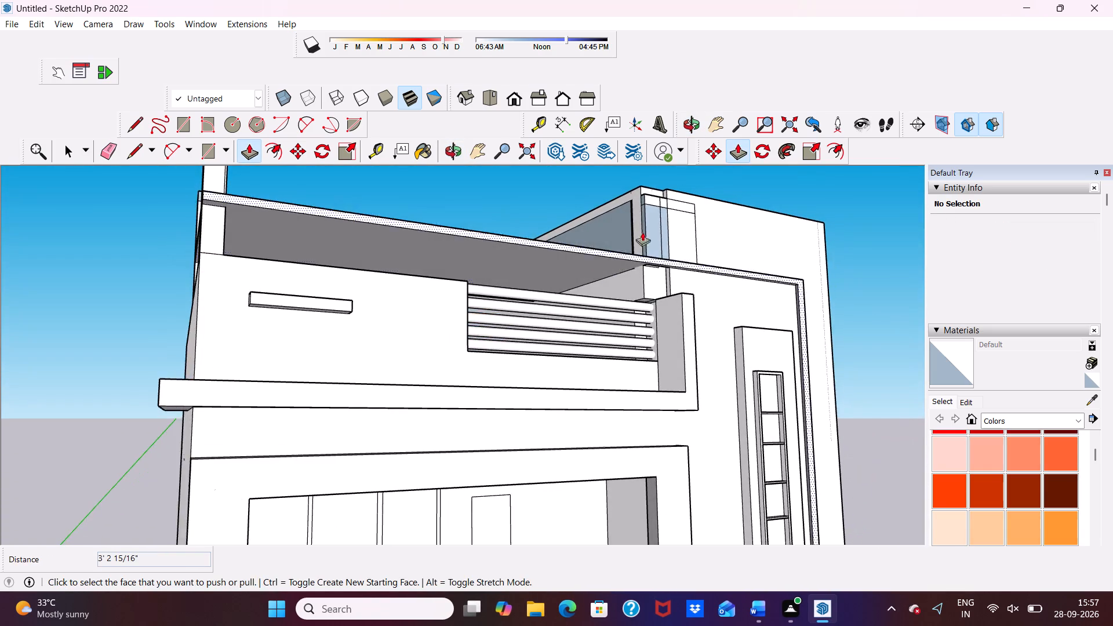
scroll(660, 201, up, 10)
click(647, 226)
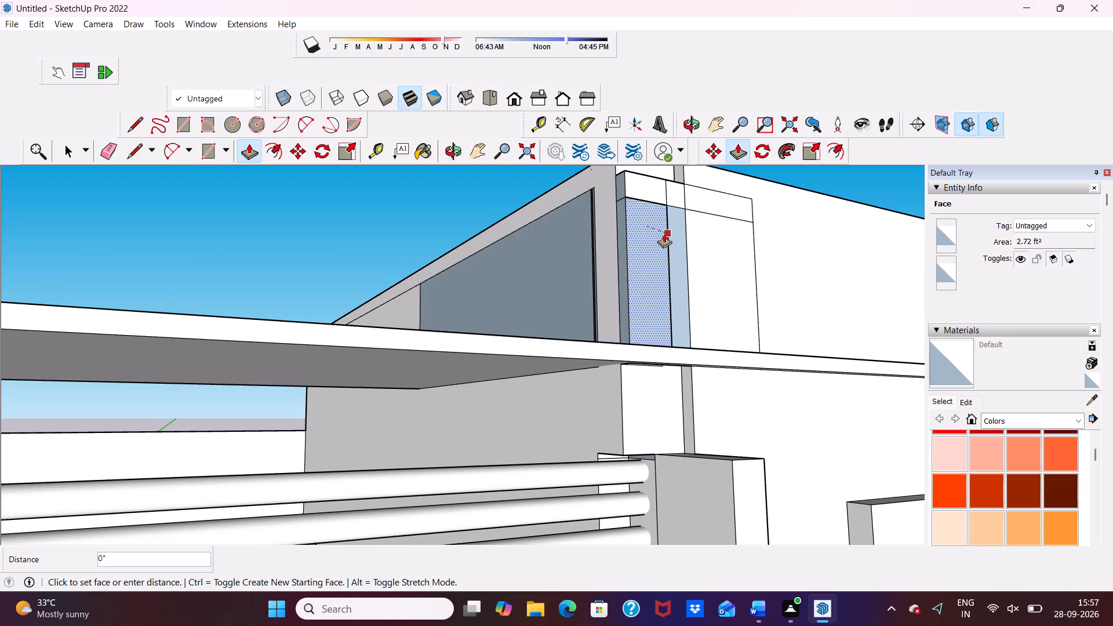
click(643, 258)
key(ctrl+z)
Push/Pull a face at the narrow recess beside the terrace side wall by 3".
ctrl+drag(632, 278, 631, 278)
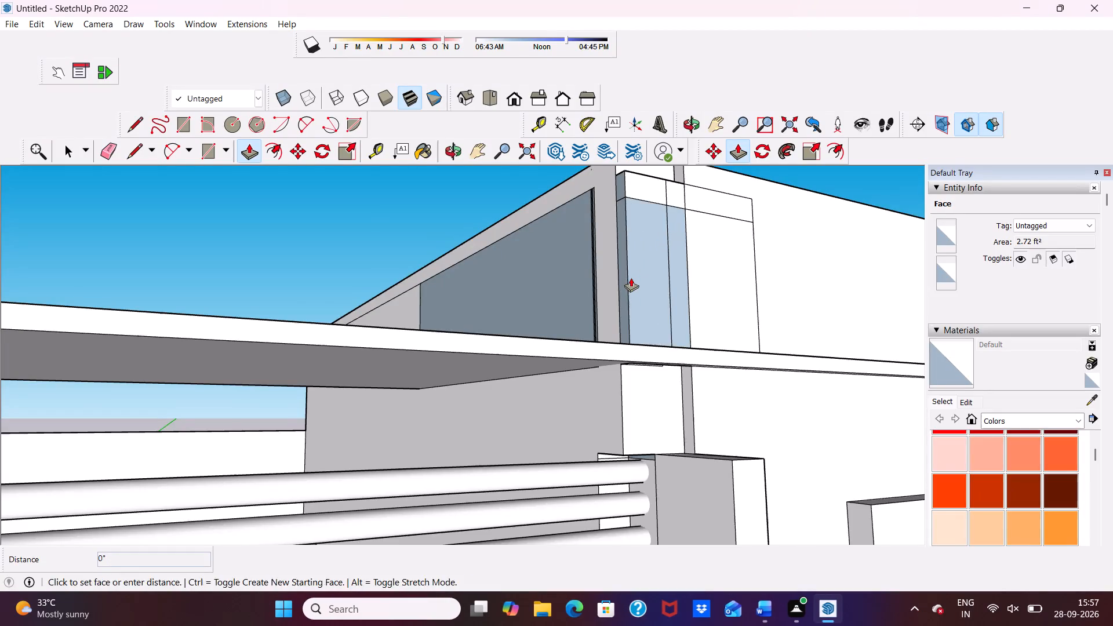
ctrl+drag(631, 278, 610, 276)
Examine the lowered terrace roof slab, front edge and corner posts from several angles.
scroll(602, 276, down, 5)
middle_drag(530, 281, 521, 373)
scroll(445, 283, down, 9)
scroll(201, 289, up, 3)
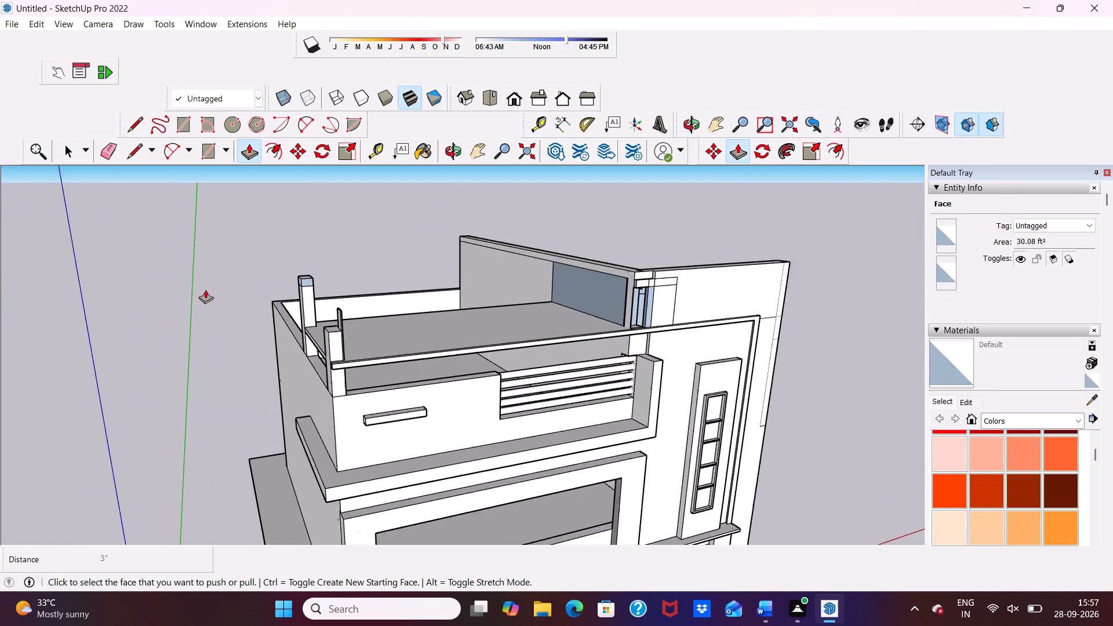
scroll(205, 289, up, 1)
scroll(357, 344, up, 5)
middle_drag(397, 398, 307, 235)
scroll(334, 228, up, 5)
middle_drag(334, 227, 353, 333)
scroll(318, 274, up, 3)
scroll(318, 274, down, 5)
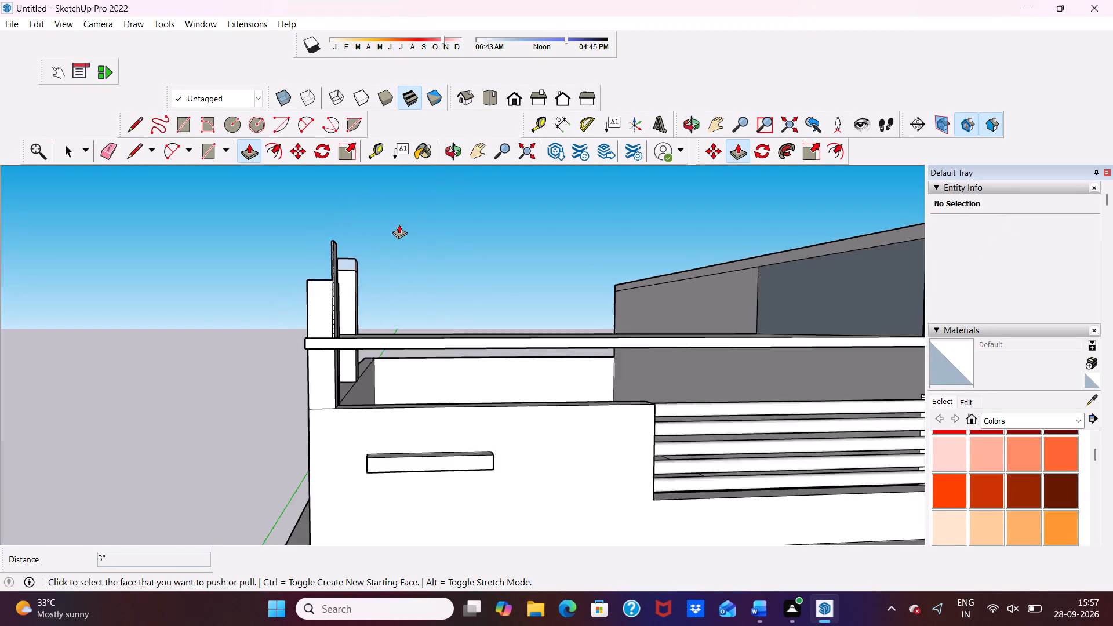
scroll(399, 224, down, 7)
middle_drag(440, 282, 528, 326)
scroll(532, 343, up, 9)
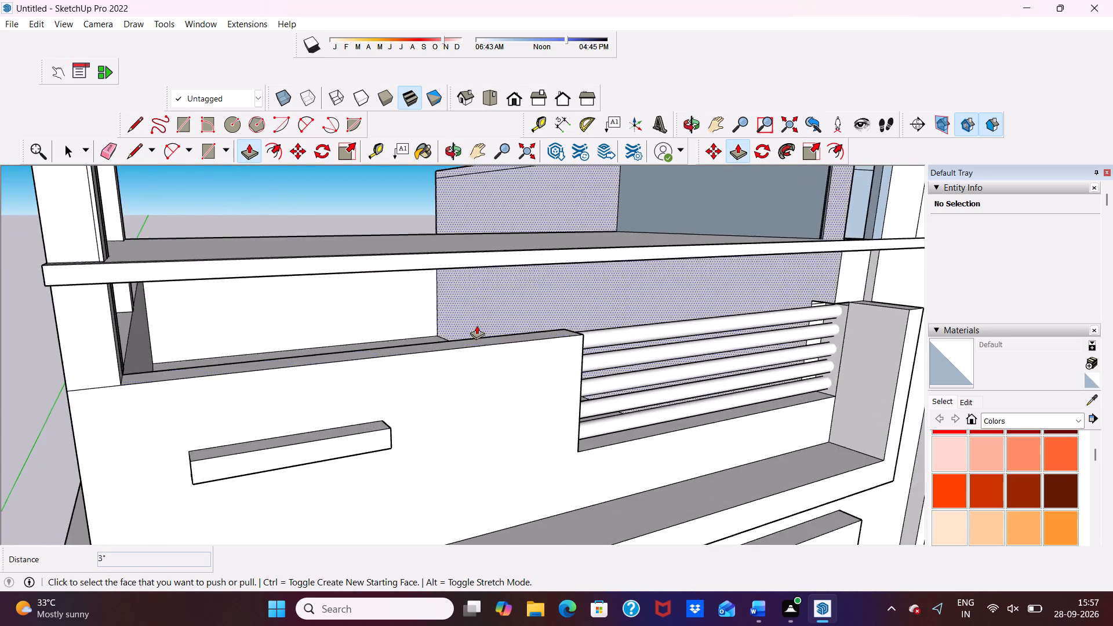
Push the front corner post's top face down about 1' 7 1/8", close to the roof slab's surface.
scroll(476, 325, down, 1)
middle_drag(475, 325, 494, 401)
scroll(492, 401, down, 1)
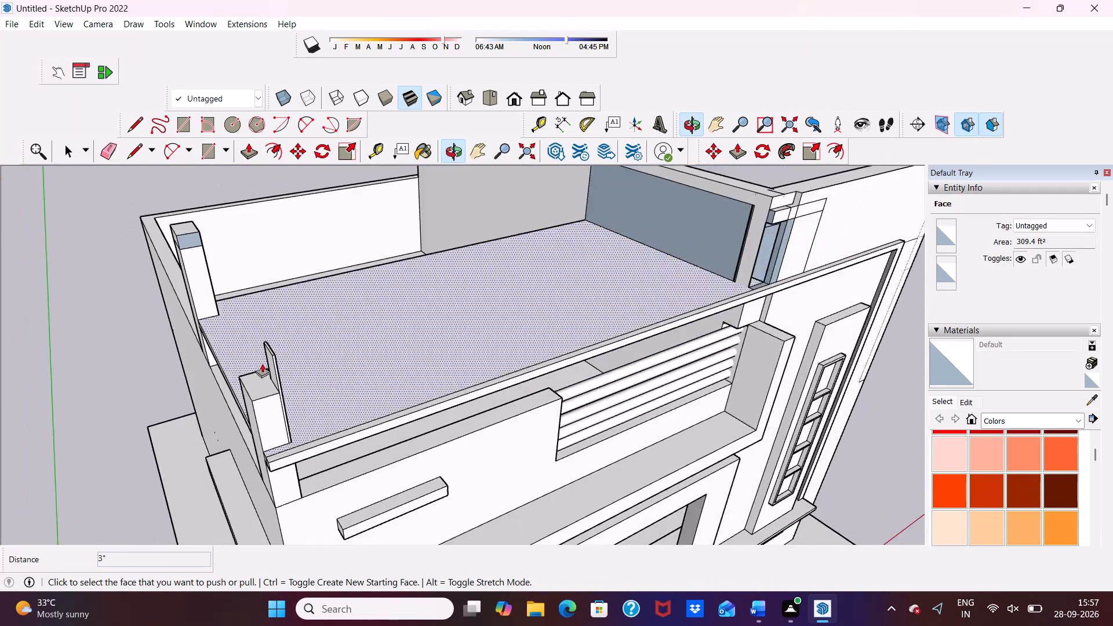
scroll(234, 353, up, 3)
drag(275, 396, 297, 466)
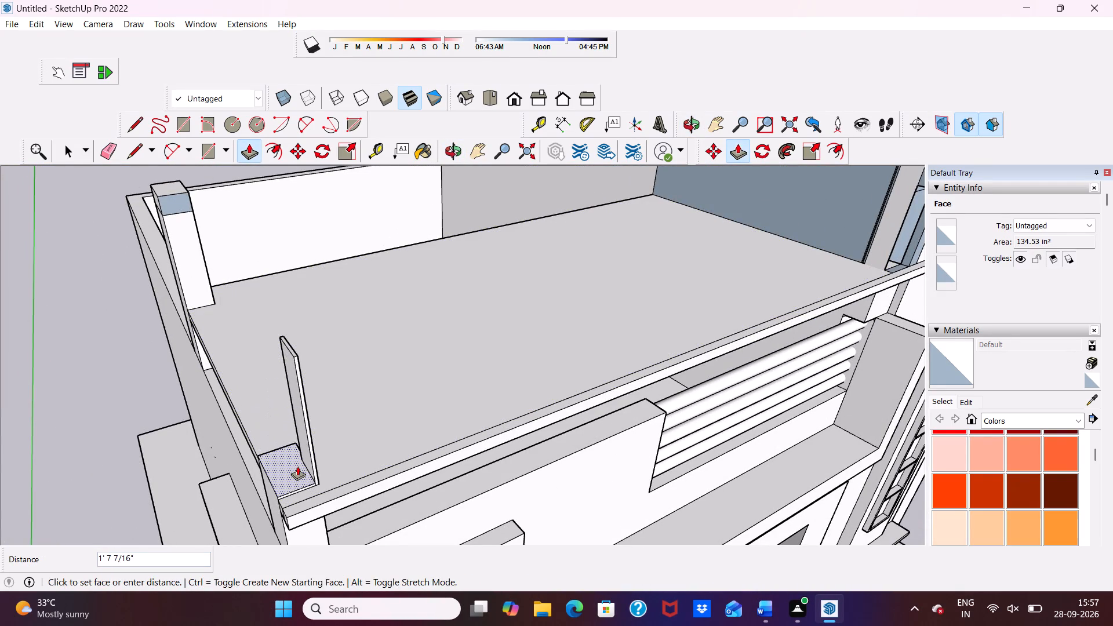
drag(297, 466, 300, 463)
scroll(300, 462, up, 12)
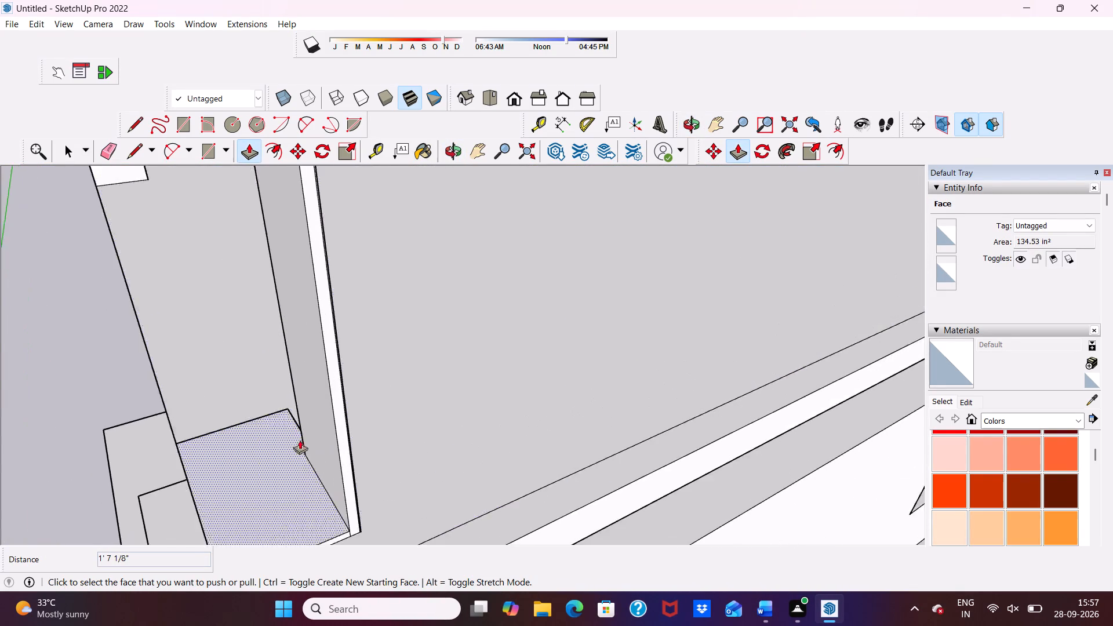
Fine-tune the front corner post's top face with small Push/Pull moves of about 7/16" and 1/16".
scroll(286, 383, down, 7)
middle_drag(275, 457, 294, 403)
scroll(296, 410, up, 5)
drag(285, 376, 290, 380)
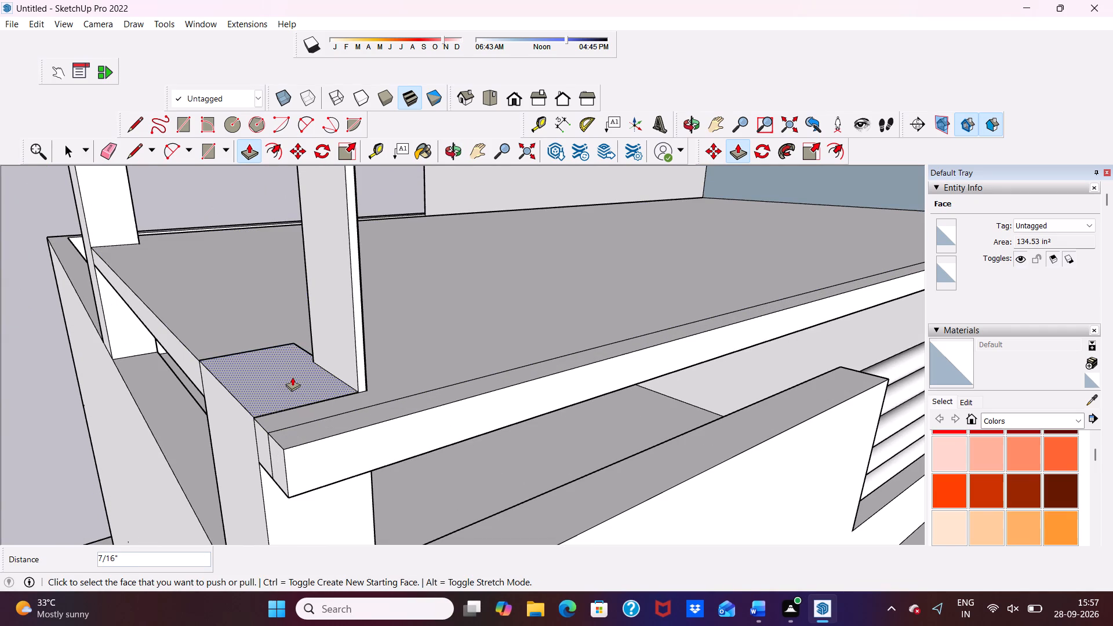
drag(255, 395, 277, 407)
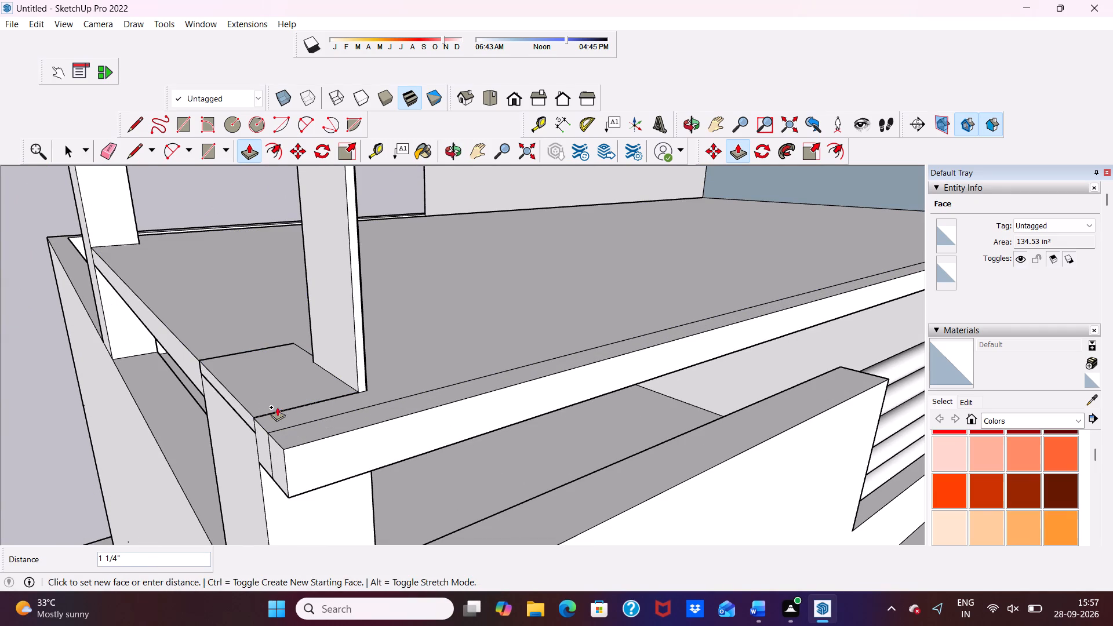
drag(277, 407, 294, 406)
Examine the thin upright strip left standing beside the lowered front corner post.
scroll(259, 392, down, 5)
middle_drag(258, 391, 399, 369)
scroll(391, 383, up, 5)
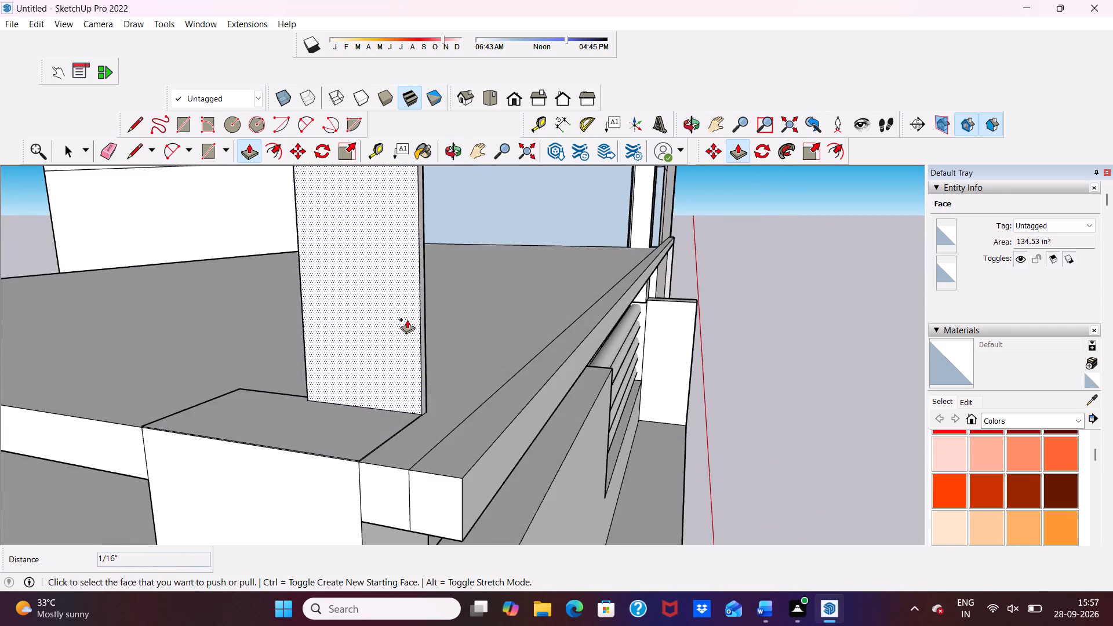
scroll(405, 316, down, 5)
middle_drag(405, 316, 112, 401)
scroll(303, 257, down, 12)
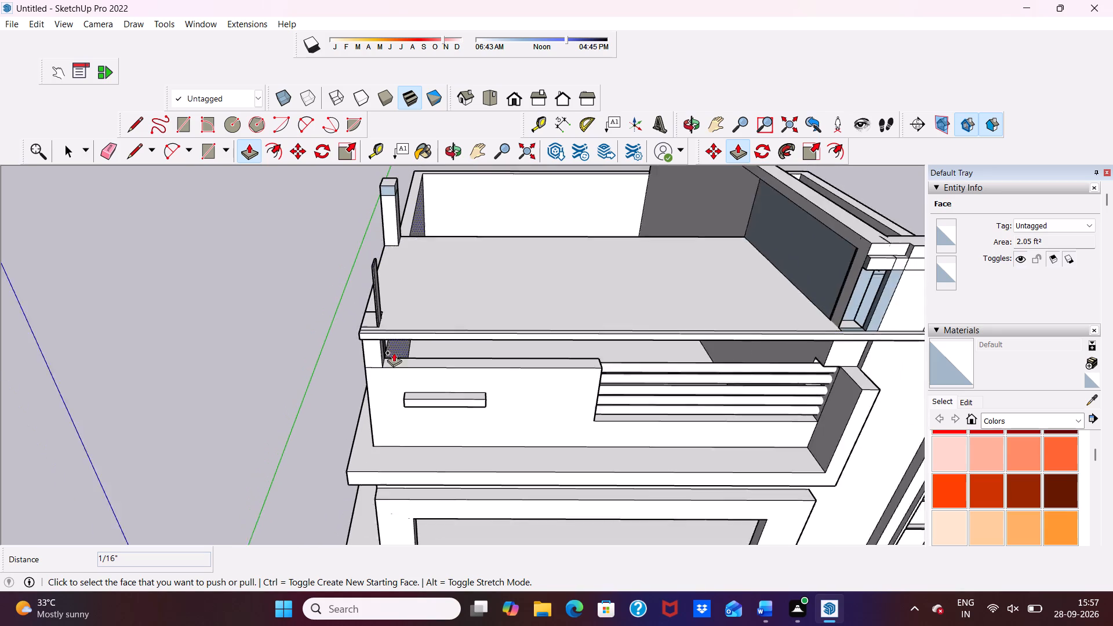
scroll(370, 247, up, 6)
scroll(372, 300, up, 5)
scroll(446, 326, down, 10)
scroll(477, 380, up, 2)
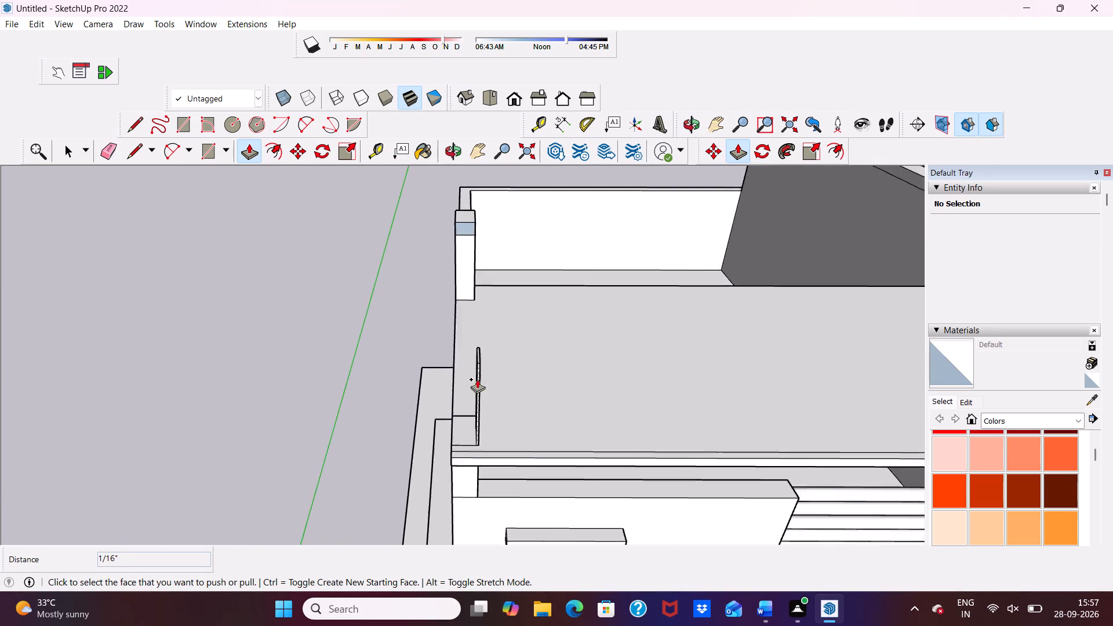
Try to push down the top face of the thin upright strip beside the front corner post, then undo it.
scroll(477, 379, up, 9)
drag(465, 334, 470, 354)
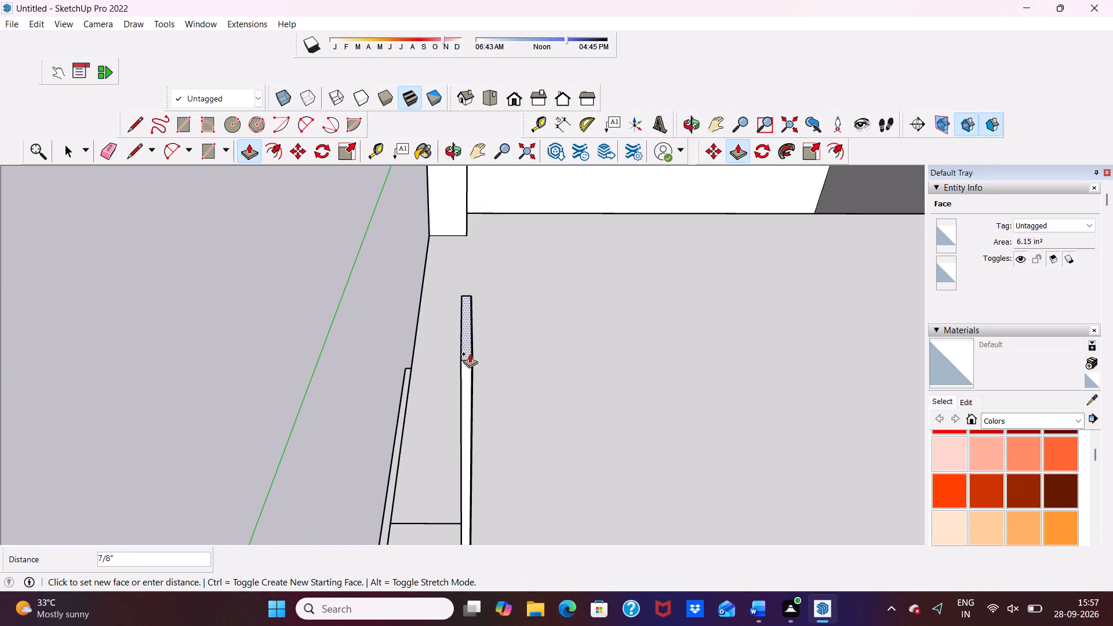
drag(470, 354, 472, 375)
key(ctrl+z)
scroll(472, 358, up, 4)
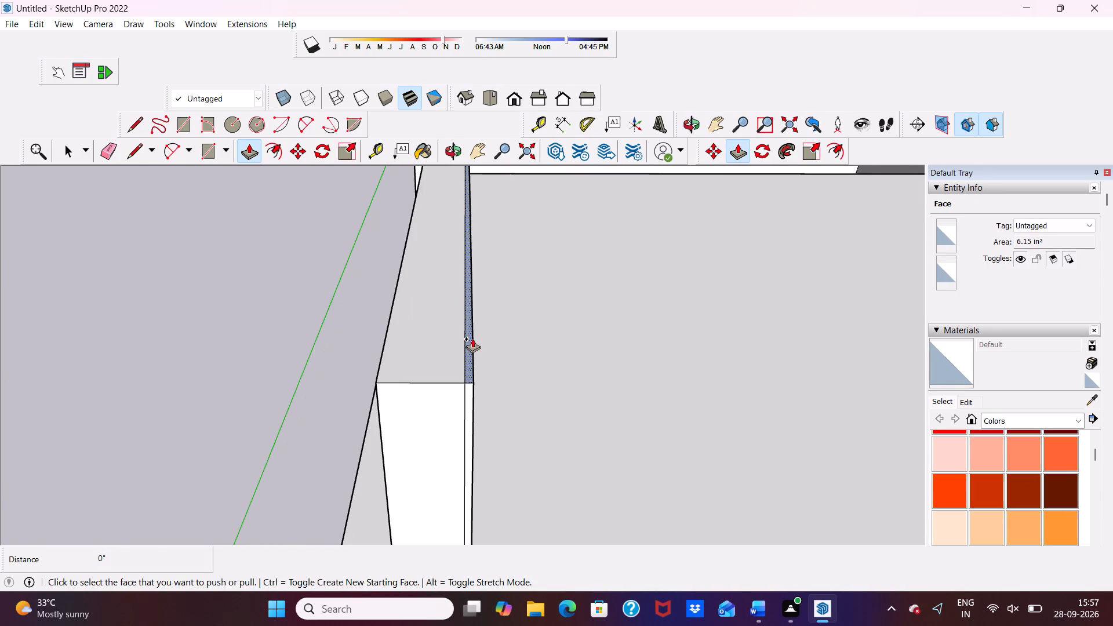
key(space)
Undo the recent front corner post and fascia lowering, back to the full-height front fascia.
scroll(463, 344, down, 5)
middle_drag(457, 334, 461, 197)
scroll(432, 242, down, 8)
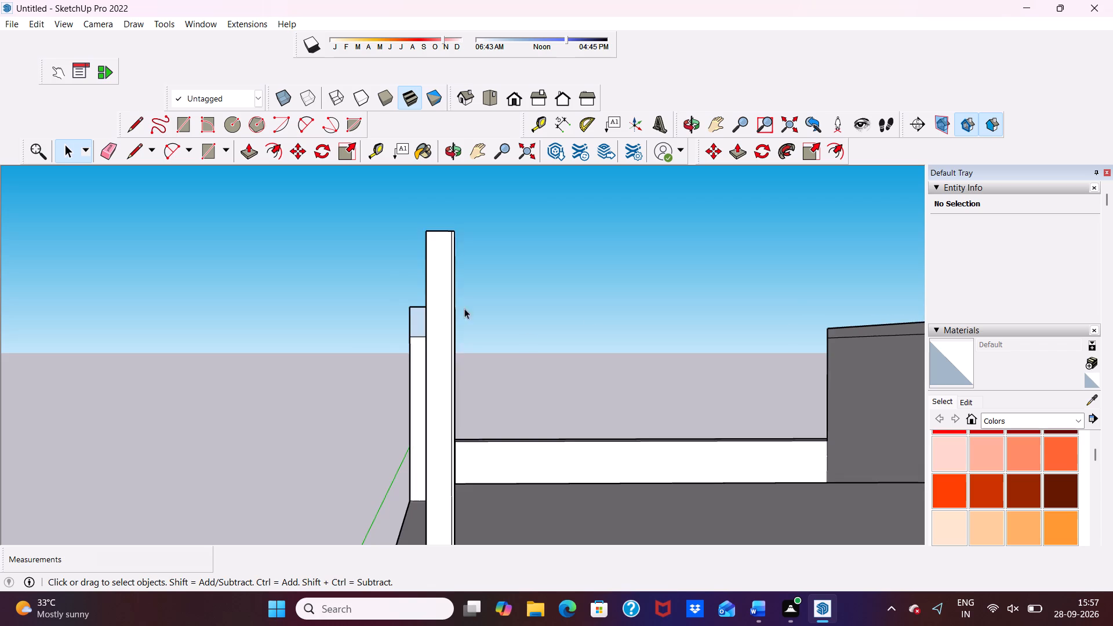
scroll(464, 308, down, 1)
scroll(520, 287, down, 9)
middle_drag(539, 359, 538, 342)
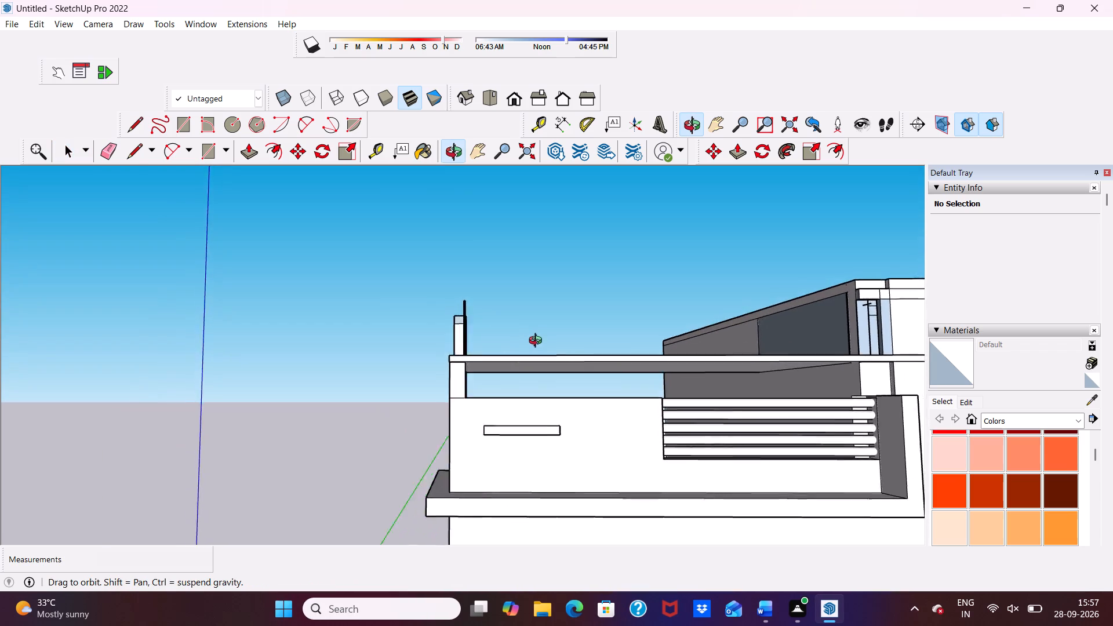
middle_drag(538, 342, 608, 349)
scroll(732, 294, up, 2)
key(ctrl+z)
drag(737, 312, 734, 316)
key(ctrl+z)
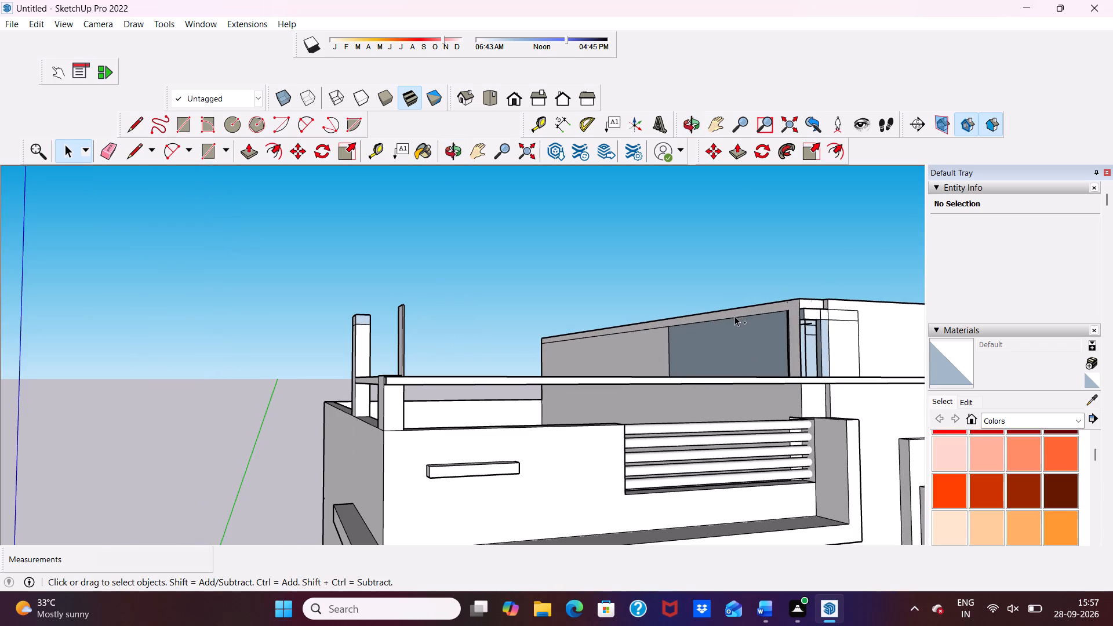
drag(734, 316, 767, 350)
key(ctrl+z)
key(ctrl+z)
key(ctrl+z)
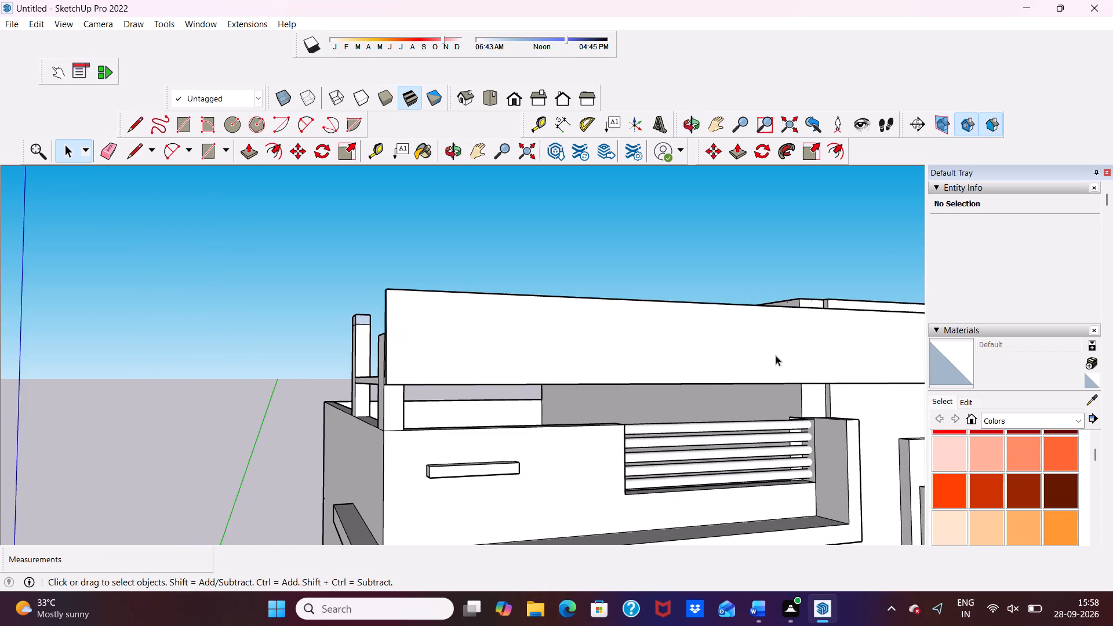
Undo the earlier lowering of the terrace roof slab and rear corner post as well.
scroll(758, 349, down, 4)
middle_drag(720, 347, 500, 395)
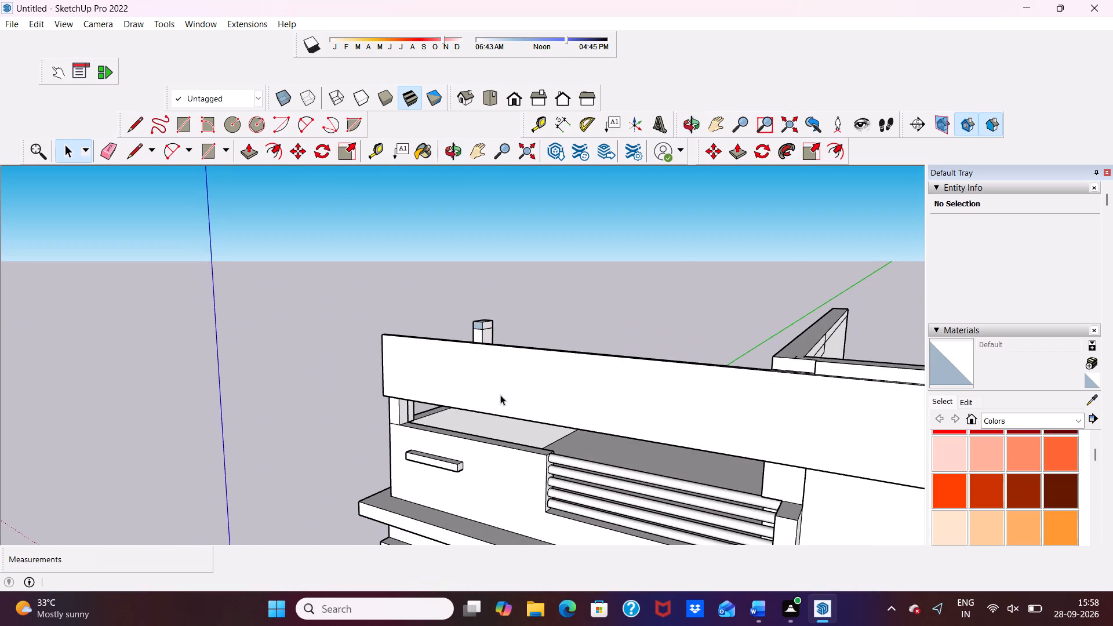
key(ctrl+z)
drag(500, 395, 526, 400)
key(ctrl+z)
key(ctrl+z)
key(ctrl+z)
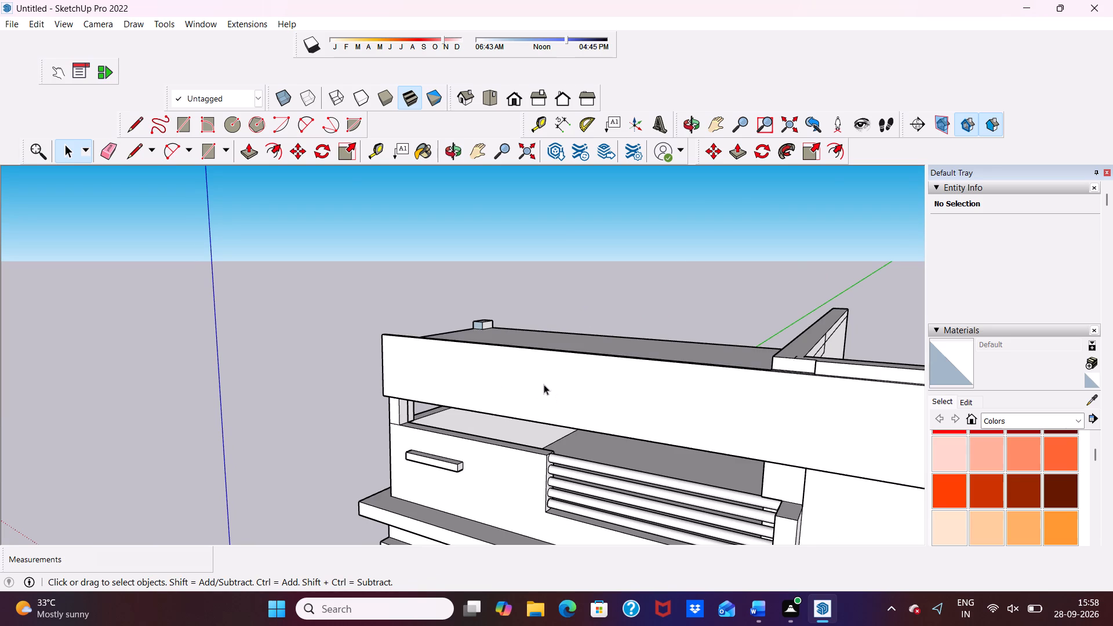
key(ctrl+z)
Erase the front corner post's leftover outline edges near the top of the roof block's side face.
middle_drag(479, 377, 838, 334)
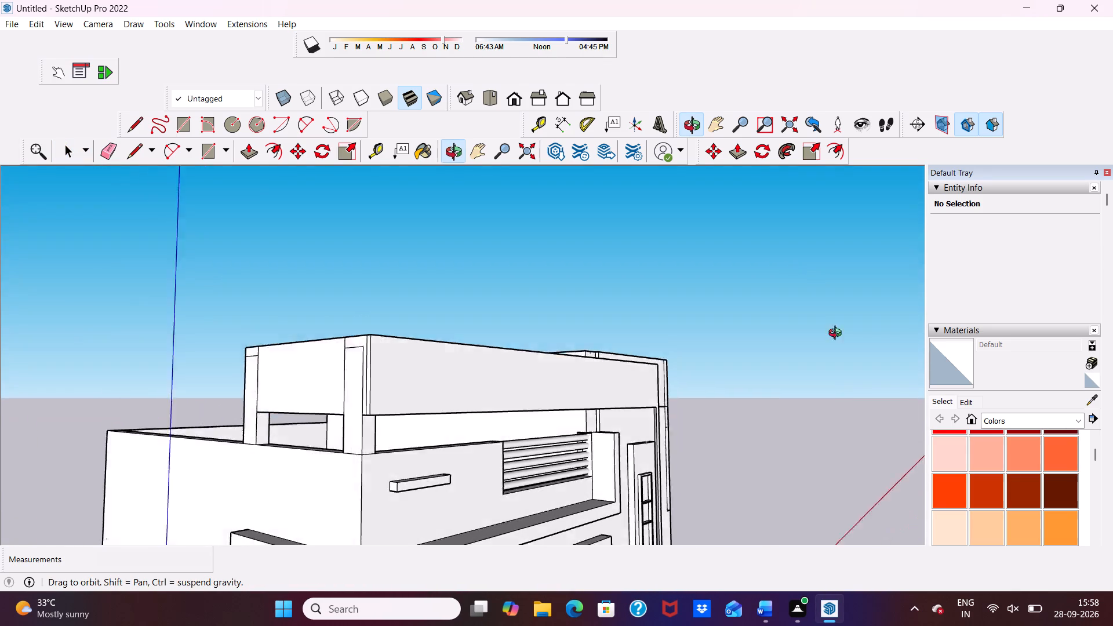
middle_drag(838, 334, 833, 361)
scroll(355, 355, up, 2)
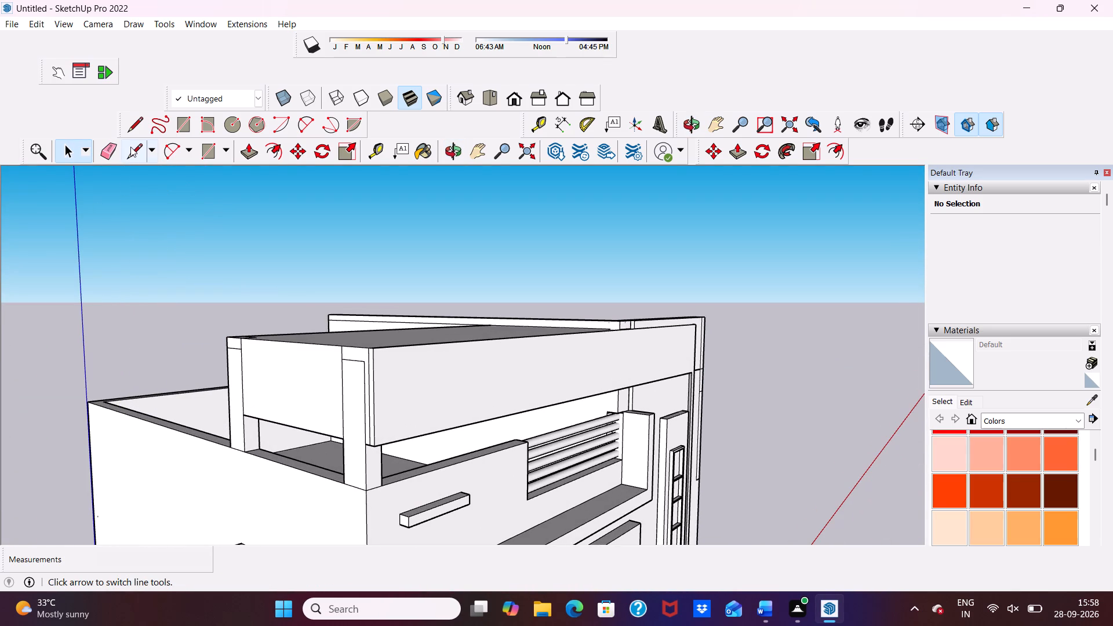
click(106, 148)
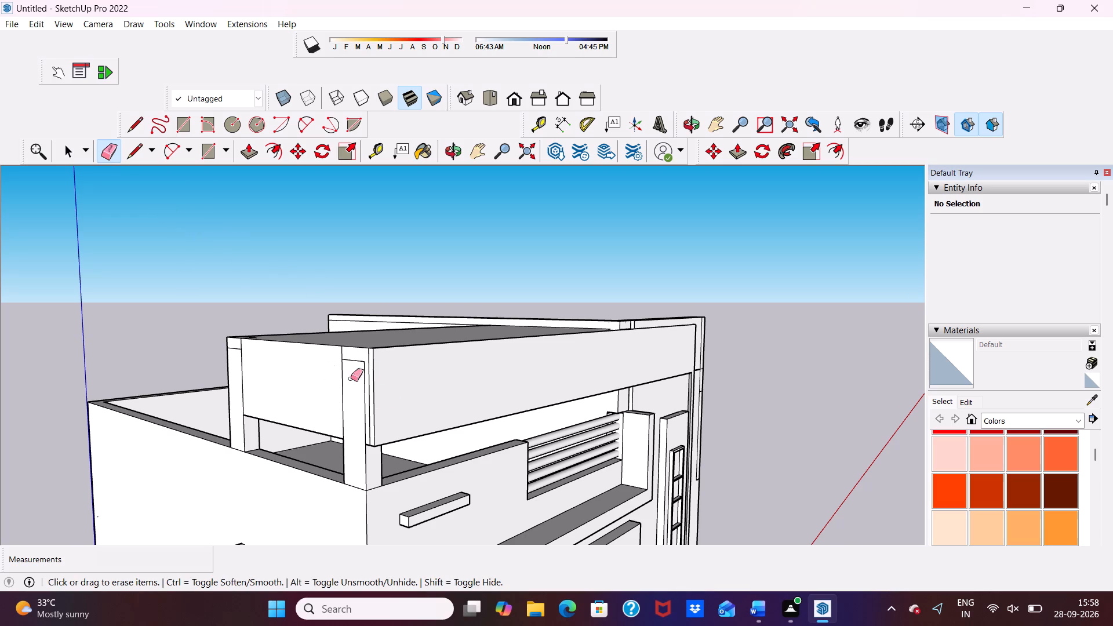
drag(362, 376, 344, 387)
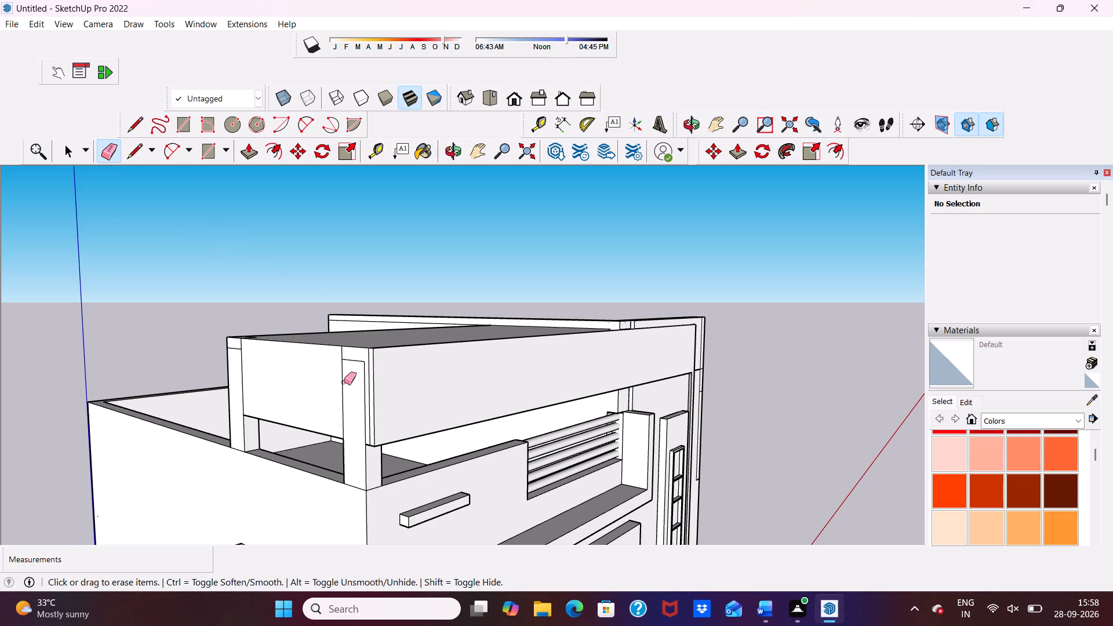
click(343, 378)
click(348, 363)
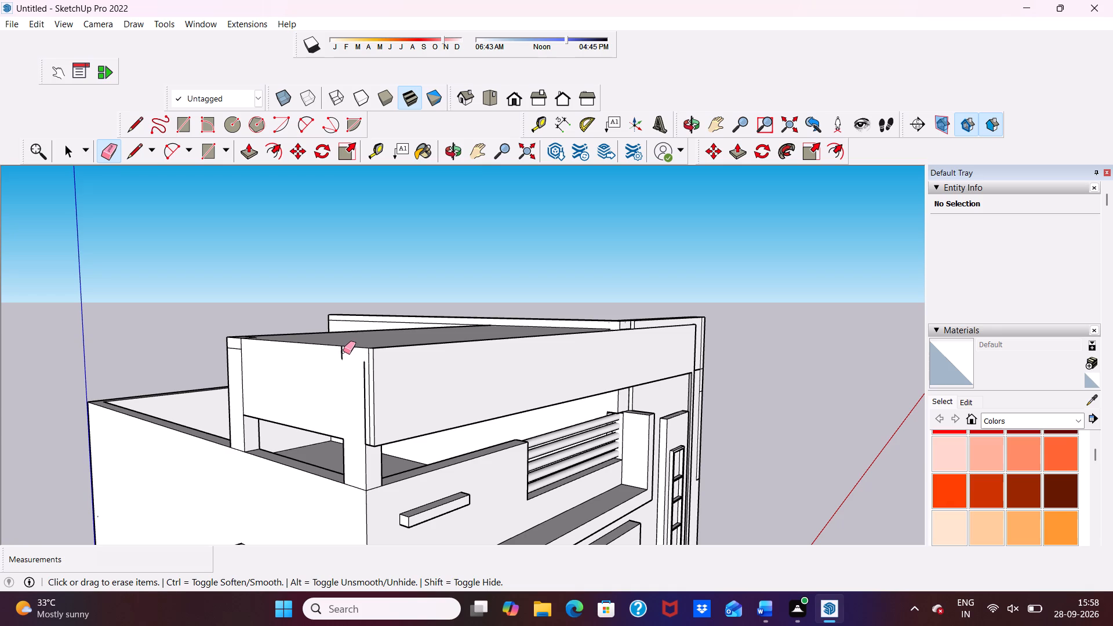
scroll(343, 351, up, 4)
click(343, 351)
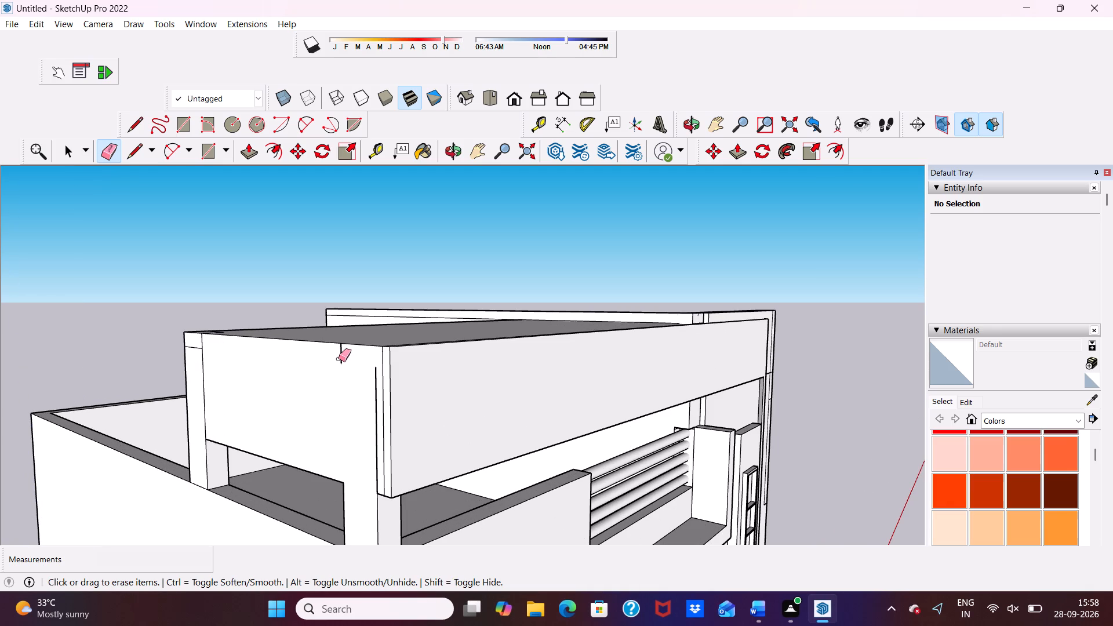
click(343, 355)
Erase the remaining vertical lines beside the front corner on the roof block's side face.
middle_drag(362, 414, 407, 381)
scroll(413, 378, up, 5)
click(444, 354)
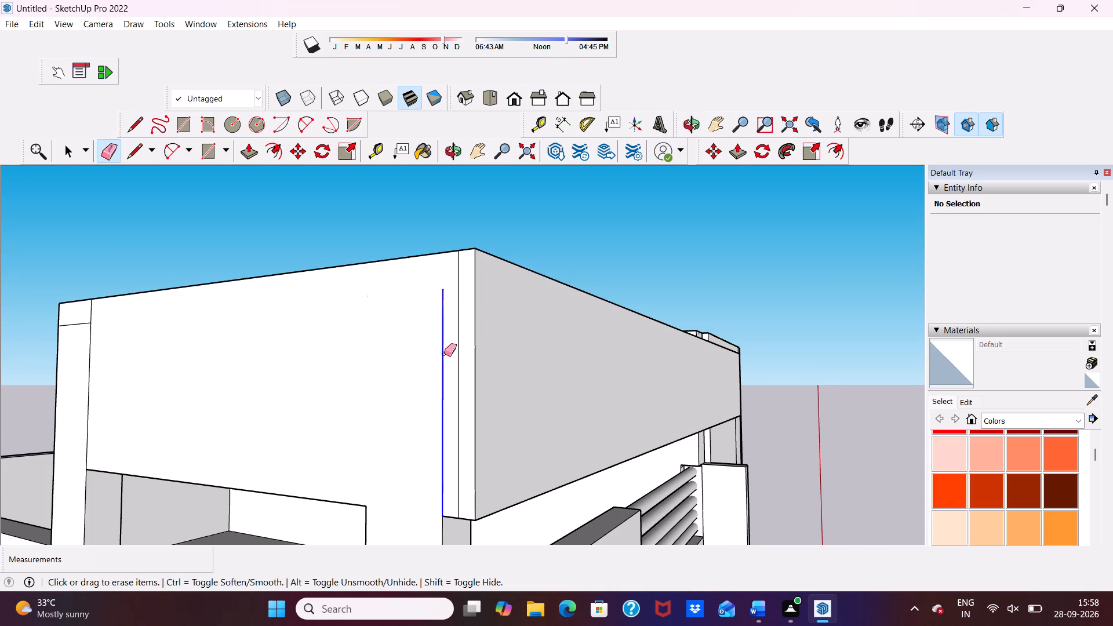
click(457, 348)
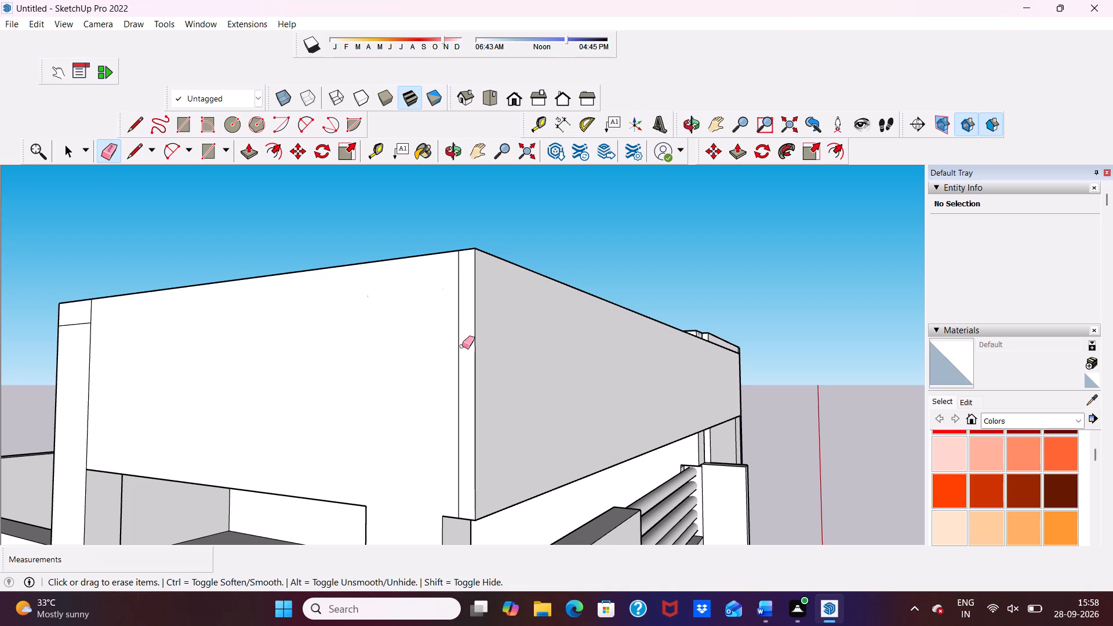
click(460, 349)
scroll(459, 350, down, 5)
scroll(465, 340, up, 7)
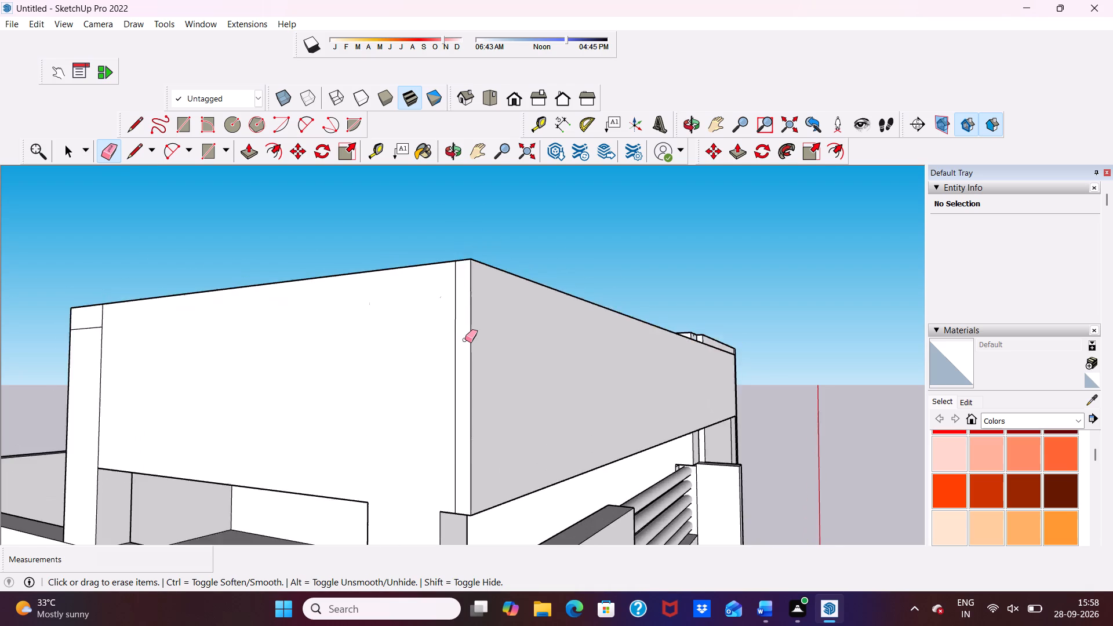
scroll(465, 340, up, 4)
click(445, 322)
Push the terrace roof slab's underside up 1' 7 1/8" to thin the slab.
scroll(445, 323, down, 15)
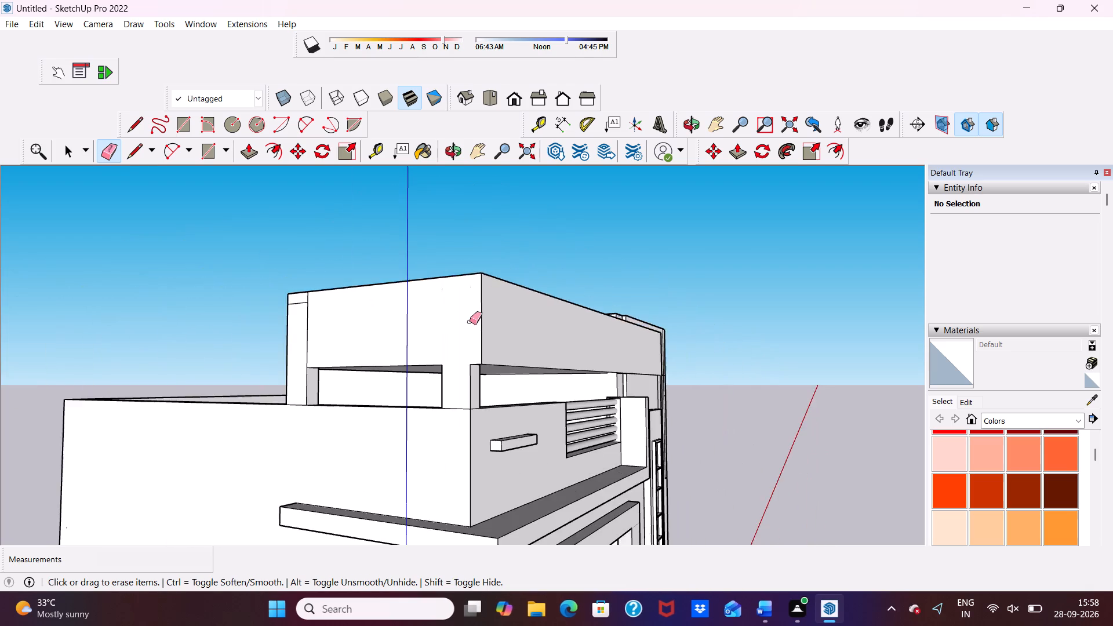
middle_drag(470, 322, 265, 285)
scroll(376, 352, up, 5)
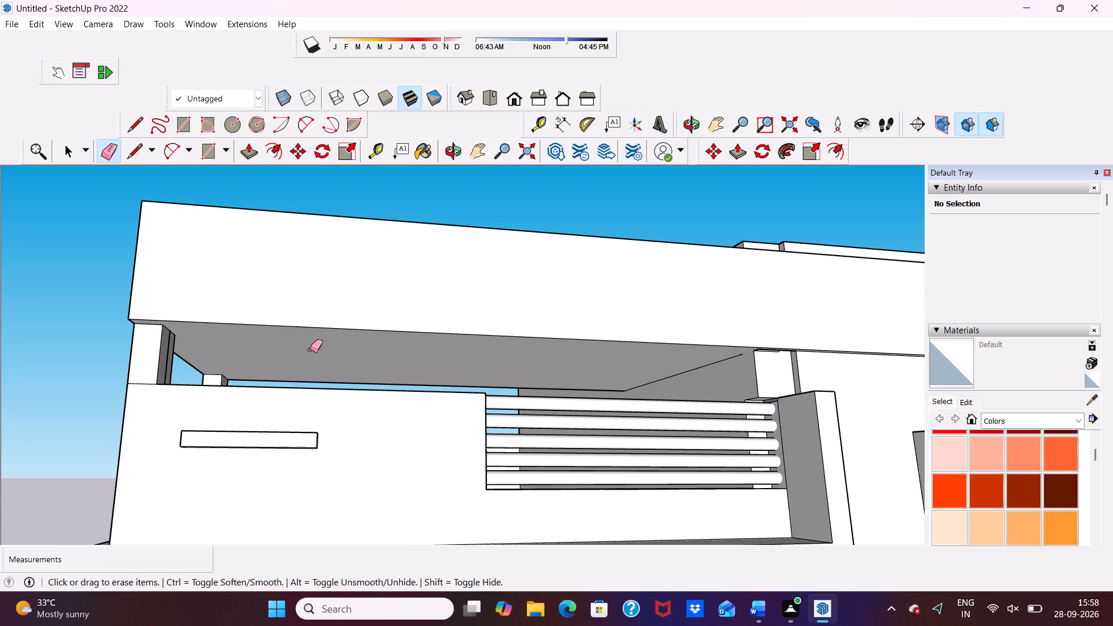
scroll(268, 376, up, 1)
scroll(251, 363, down, 4)
key(space)
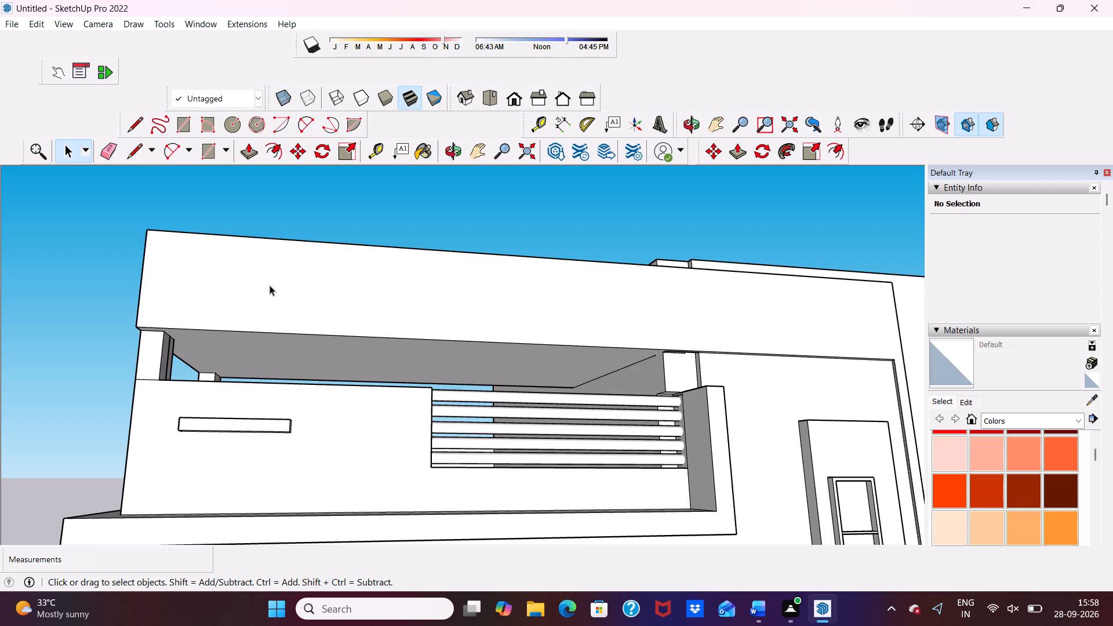
middle_drag(270, 285, 130, 543)
click(267, 271)
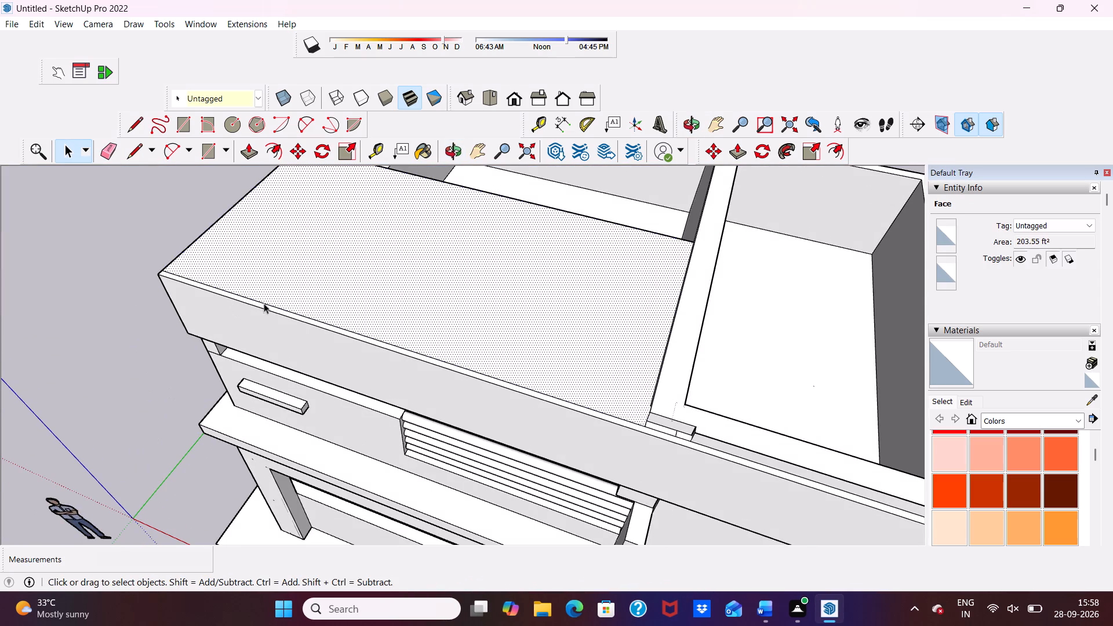
scroll(264, 303, down, 1)
middle_drag(264, 303, 333, 69)
scroll(279, 285, up, 4)
middle_drag(281, 269, 335, 155)
scroll(334, 260, up, 4)
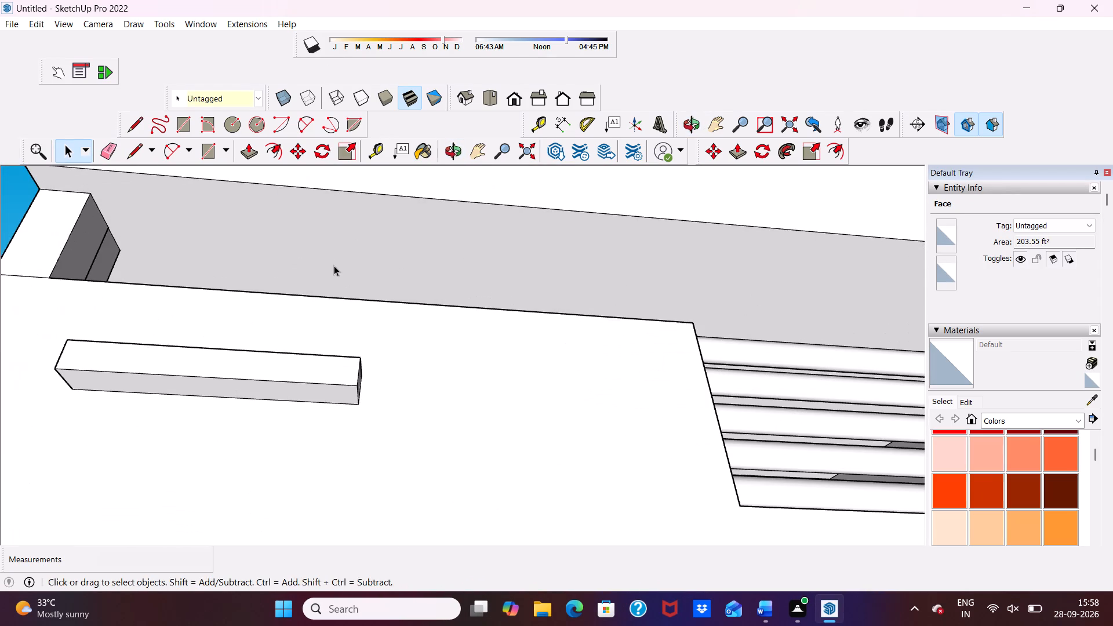
click(334, 265)
click(246, 148)
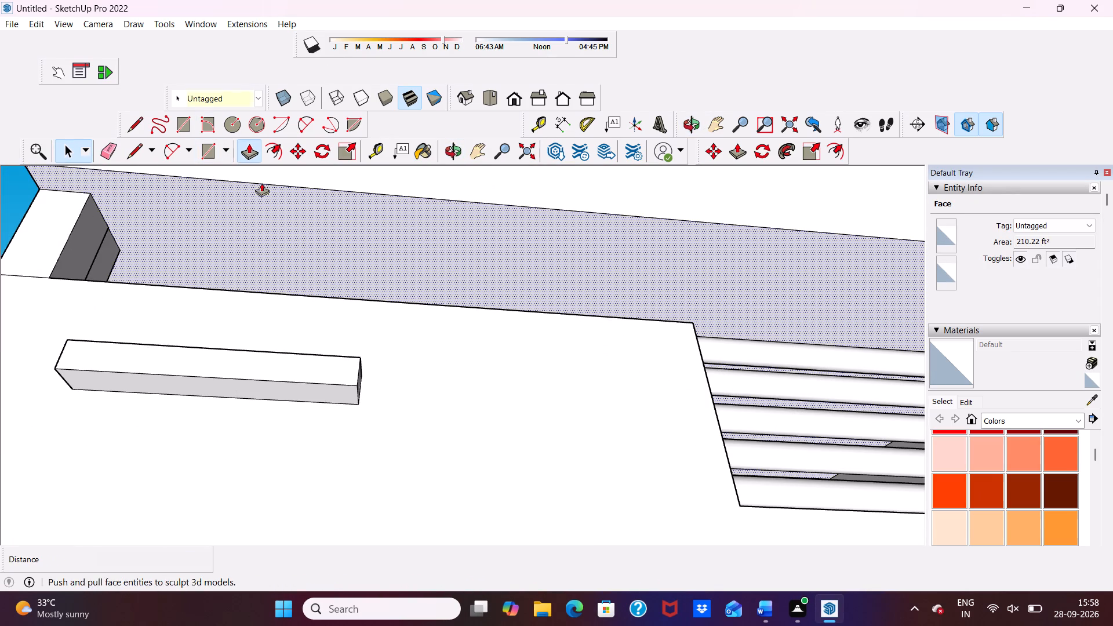
drag(285, 229, 303, 167)
scroll(303, 167, down, 14)
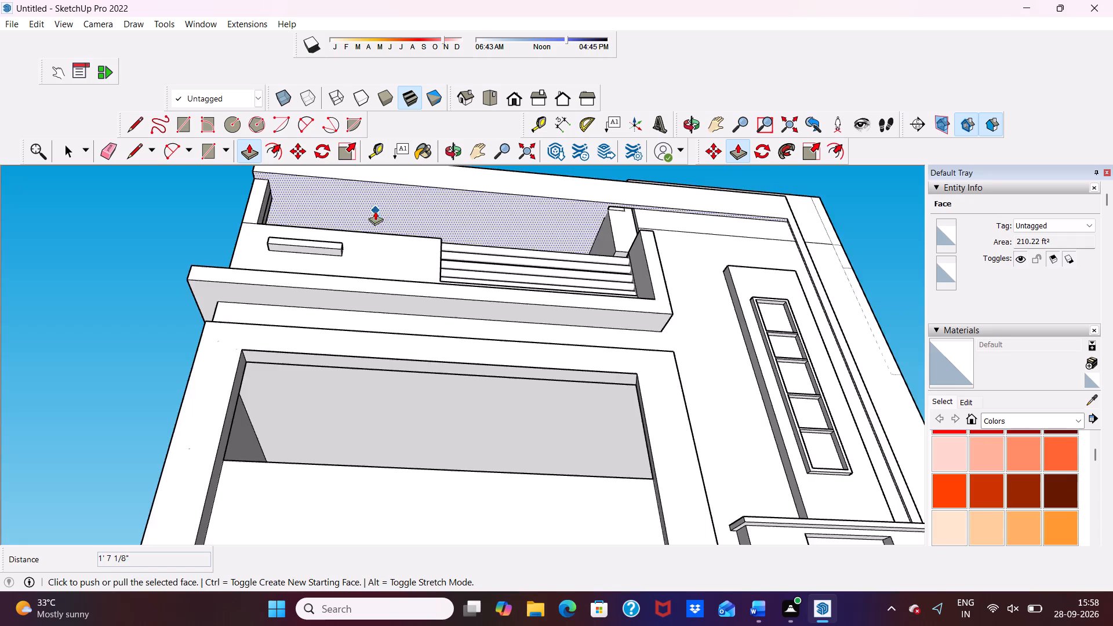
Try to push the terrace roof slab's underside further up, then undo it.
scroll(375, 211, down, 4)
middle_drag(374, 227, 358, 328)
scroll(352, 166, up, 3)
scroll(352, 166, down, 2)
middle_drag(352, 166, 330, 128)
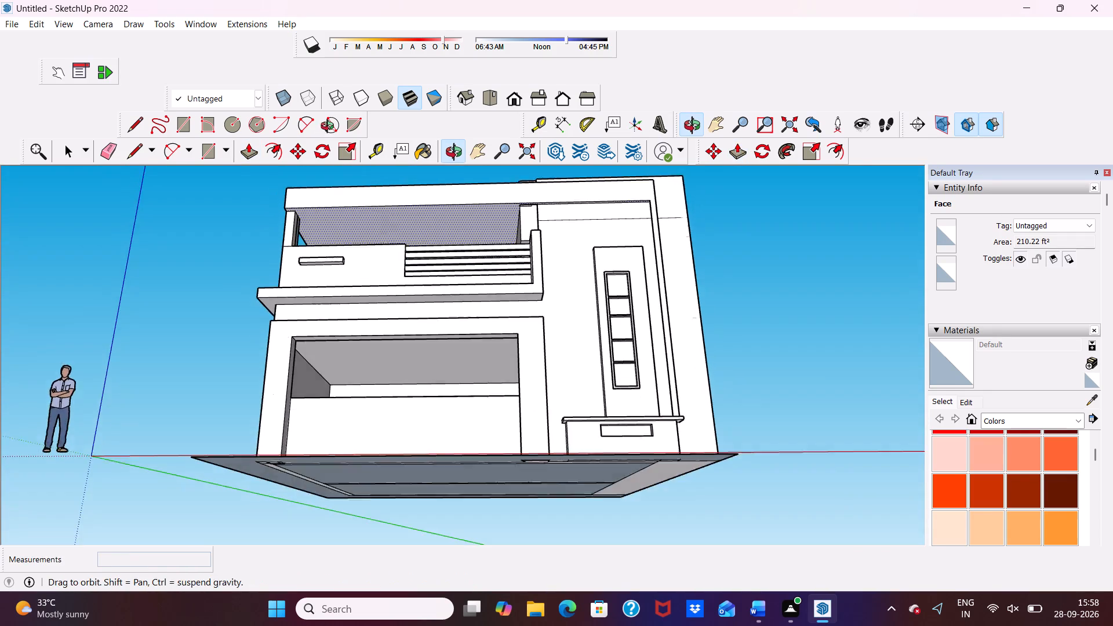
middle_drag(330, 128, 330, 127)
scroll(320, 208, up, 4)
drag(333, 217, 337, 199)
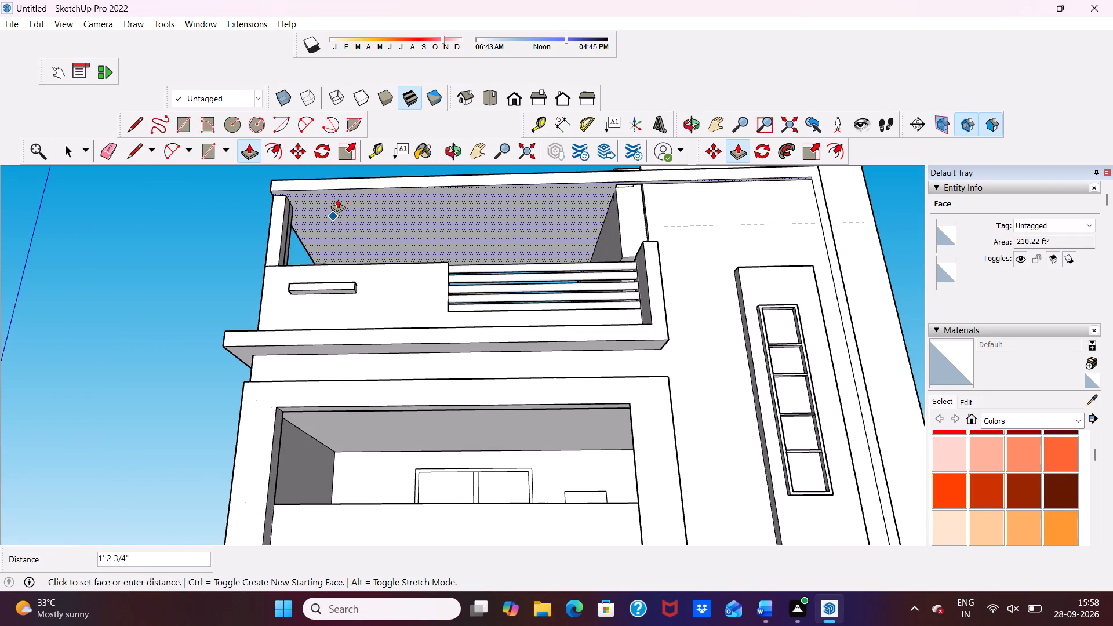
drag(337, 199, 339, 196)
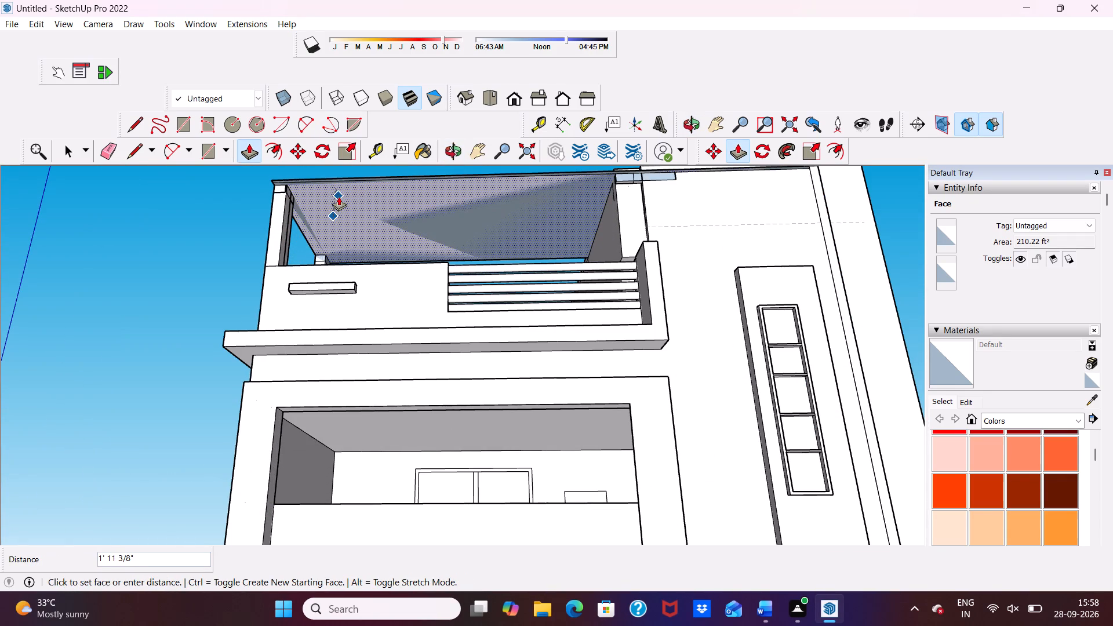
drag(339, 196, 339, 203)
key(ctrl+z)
Push the terrace roof slab's underside up about 1' 2 3/8" more, leaving a thin front edge.
scroll(337, 215, up, 6)
scroll(337, 215, down, 7)
scroll(340, 234, up, 1)
scroll(339, 235, down, 5)
scroll(373, 164, up, 6)
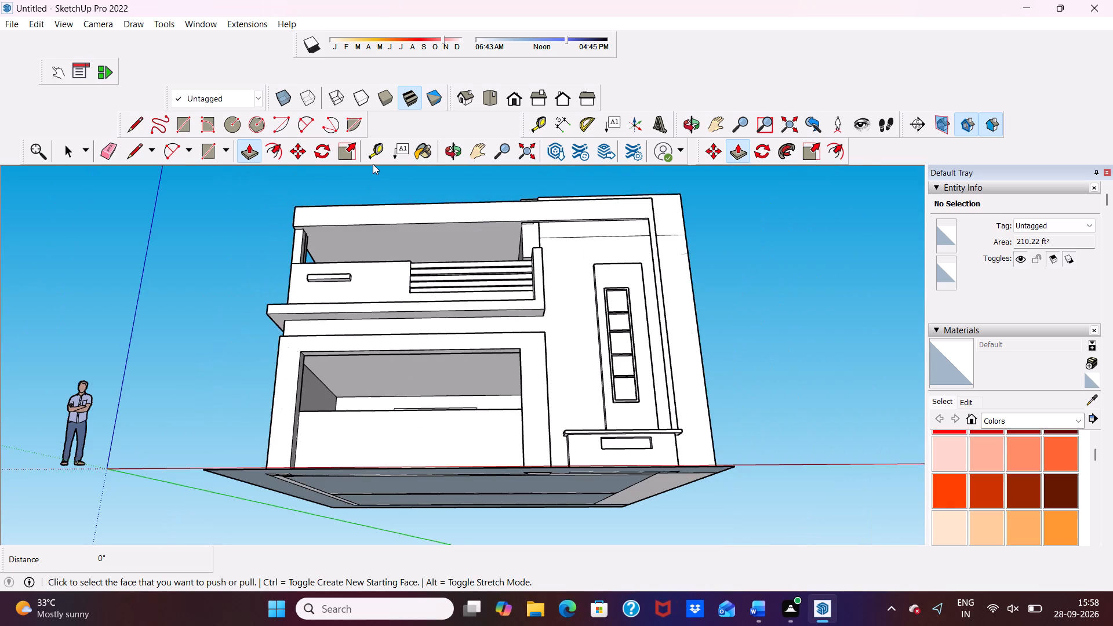
scroll(373, 164, up, 5)
middle_drag(375, 216, 372, 319)
scroll(372, 319, down, 1)
scroll(358, 220, up, 9)
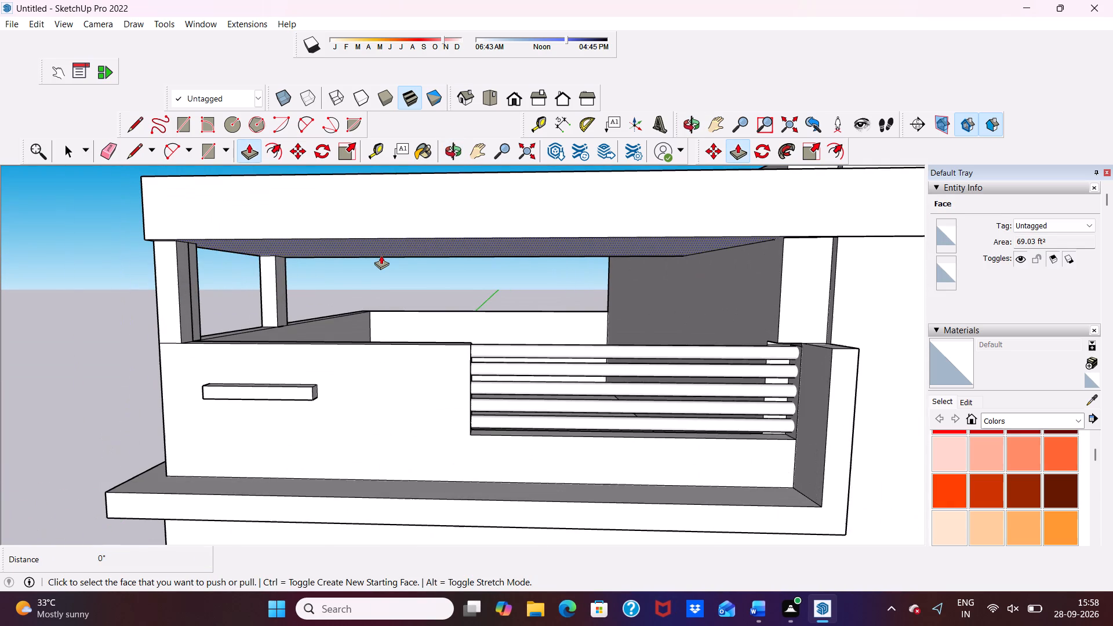
drag(381, 255, 382, 228)
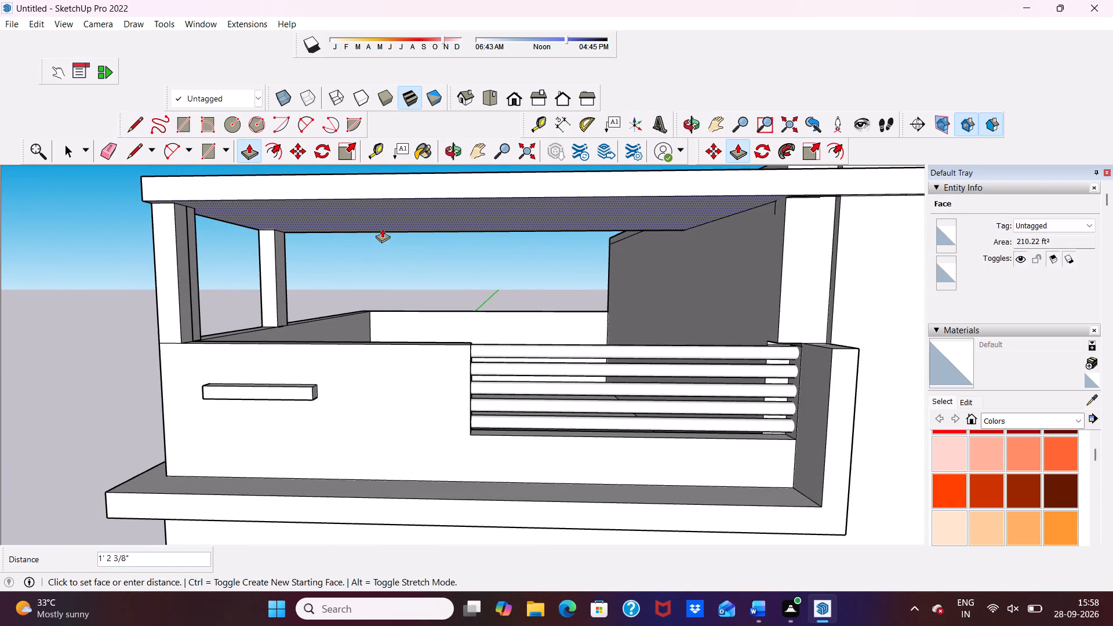
drag(382, 228, 383, 225)
scroll(383, 225, down, 5)
key(space)
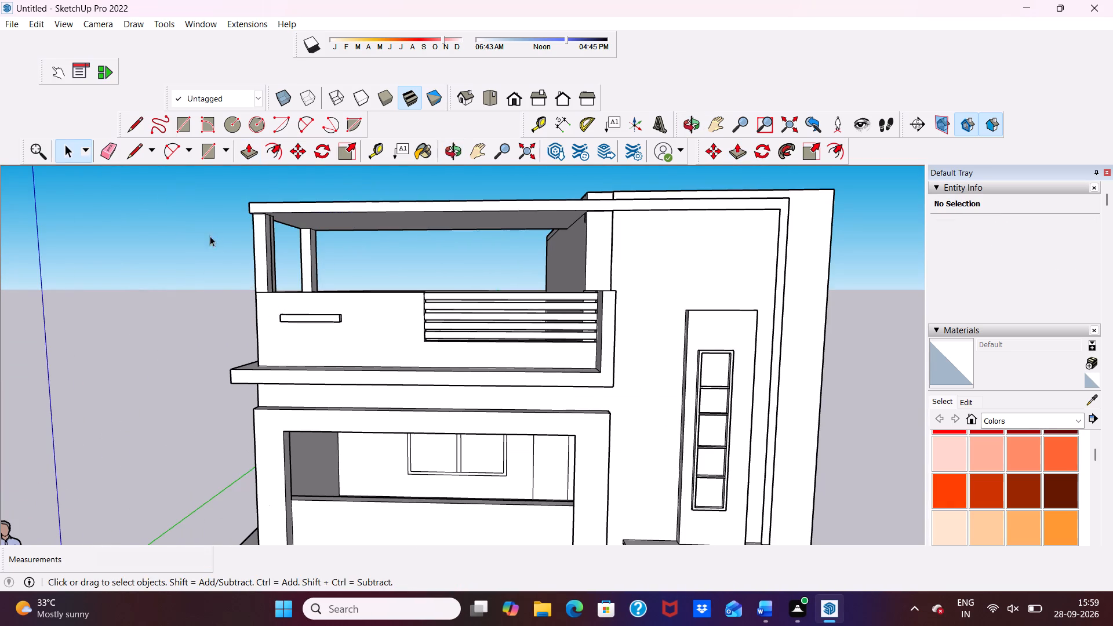
Examine the thinned terrace roof slab and its junction with the tall front wall from several angles.
middle_drag(210, 236, 269, 326)
scroll(210, 236, down, 1)
scroll(353, 230, down, 5)
middle_drag(392, 267, 366, 195)
middle_drag(383, 199, 398, 202)
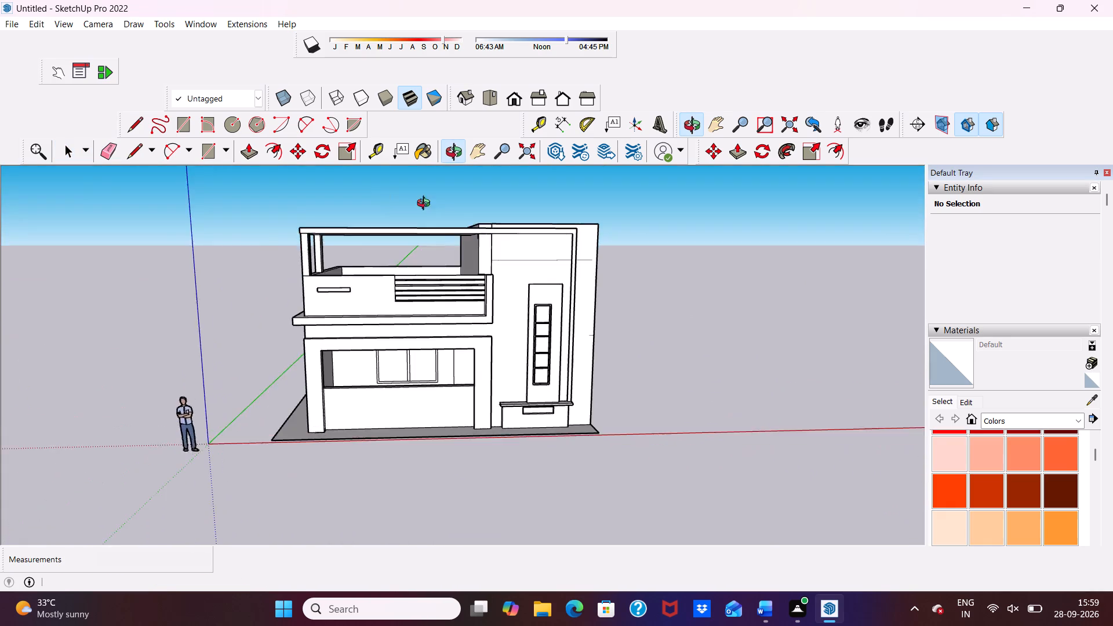
scroll(432, 205, up, 6)
middle_drag(517, 300, 272, 364)
scroll(516, 301, down, 1)
scroll(581, 399, up, 5)
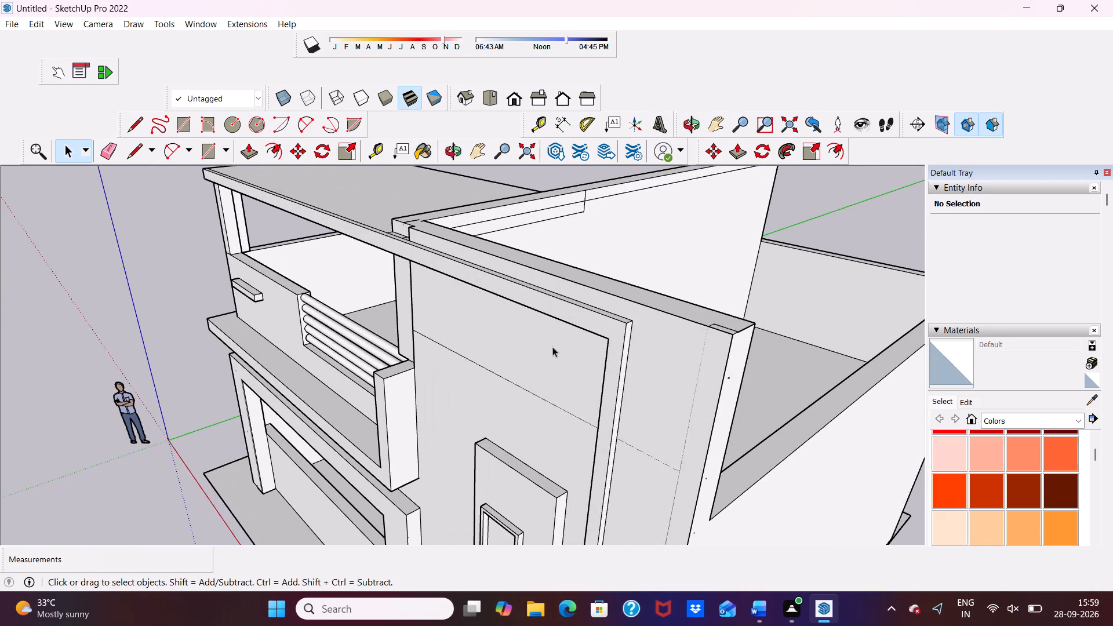
Erase the leftover horizontal edges near the top of the long upper-floor wall, on the side facing the open room.
scroll(505, 300, up, 1)
middle_drag(505, 300, 654, 358)
middle_drag(441, 298, 257, 308)
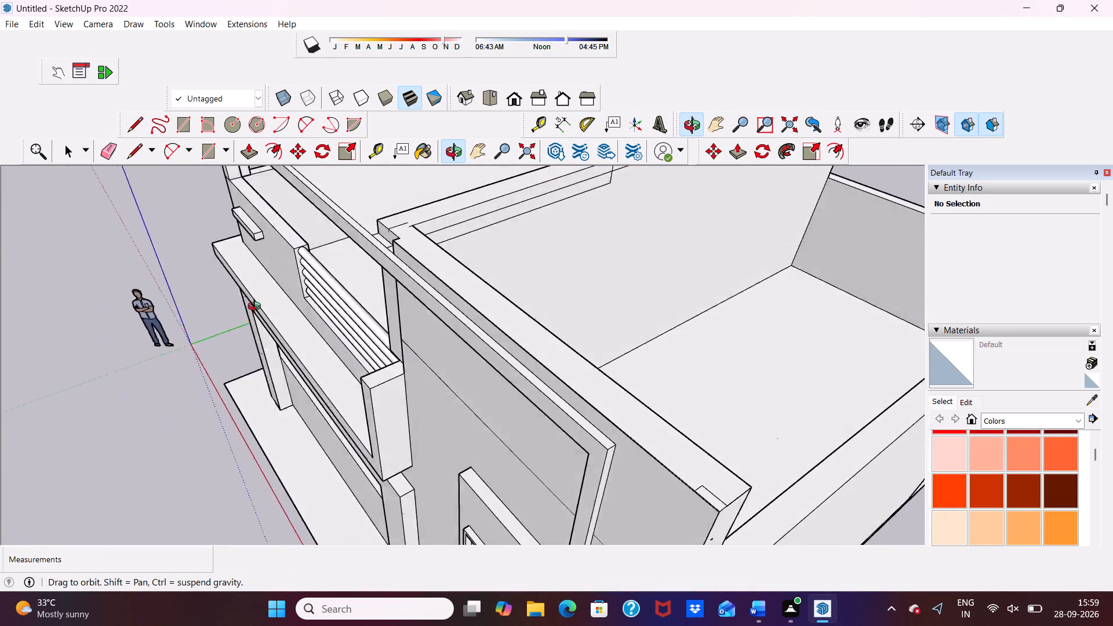
middle_drag(257, 308, 94, 241)
click(99, 145)
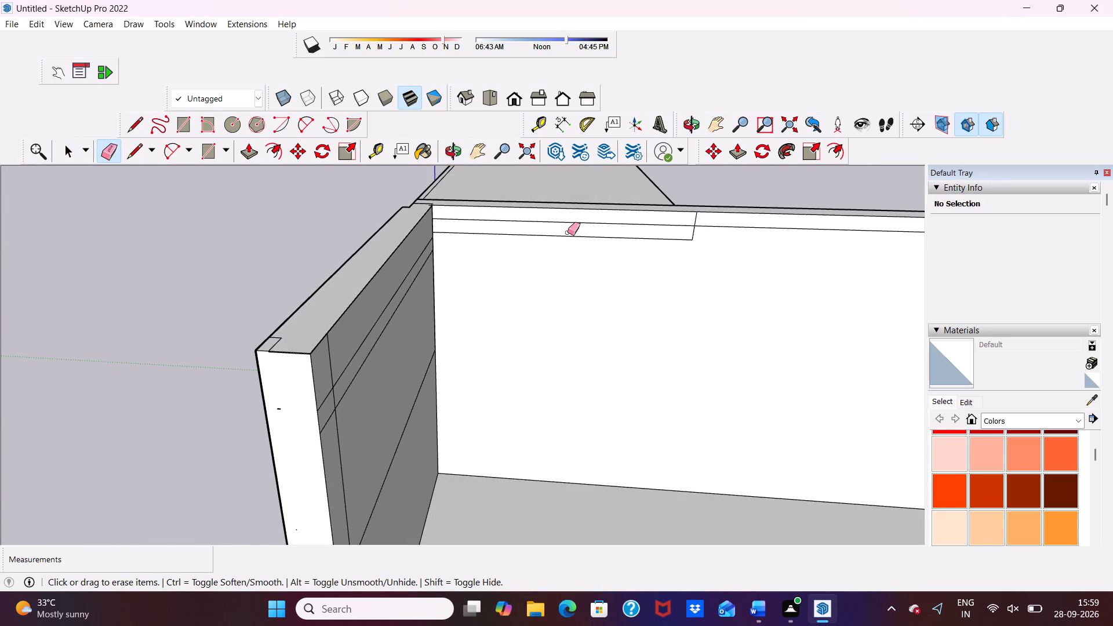
scroll(568, 232, up, 5)
drag(570, 213, 572, 240)
Erase the leftover horizontal and vertical edges on the inner face of the tall front wall.
scroll(610, 218, down, 14)
middle_drag(471, 348, 295, 360)
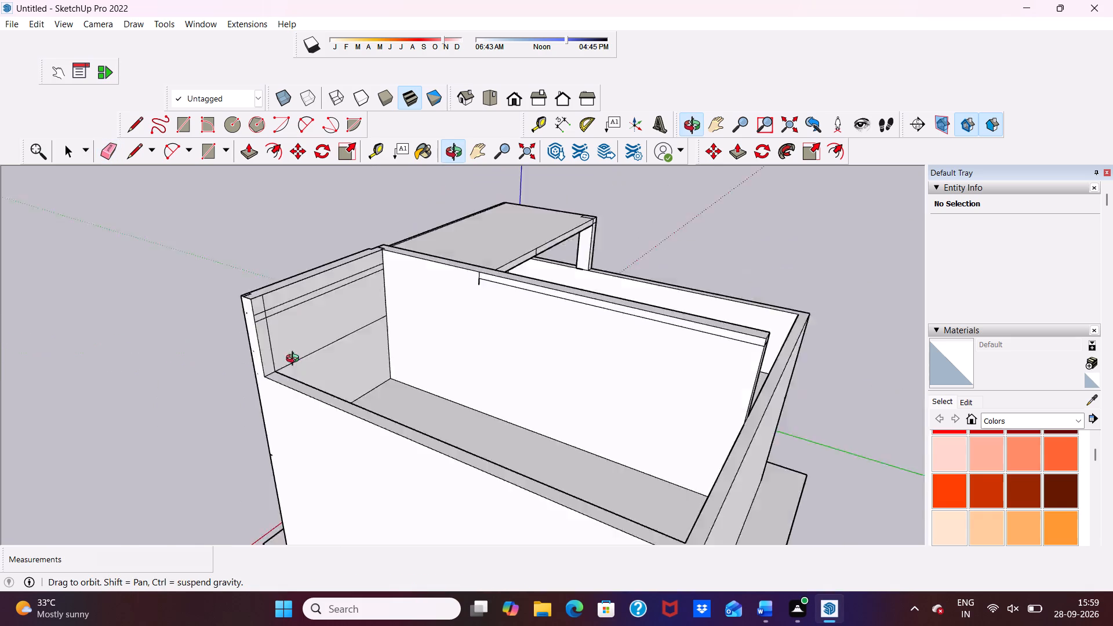
middle_drag(295, 360, 259, 358)
scroll(302, 308, up, 6)
drag(306, 236, 310, 248)
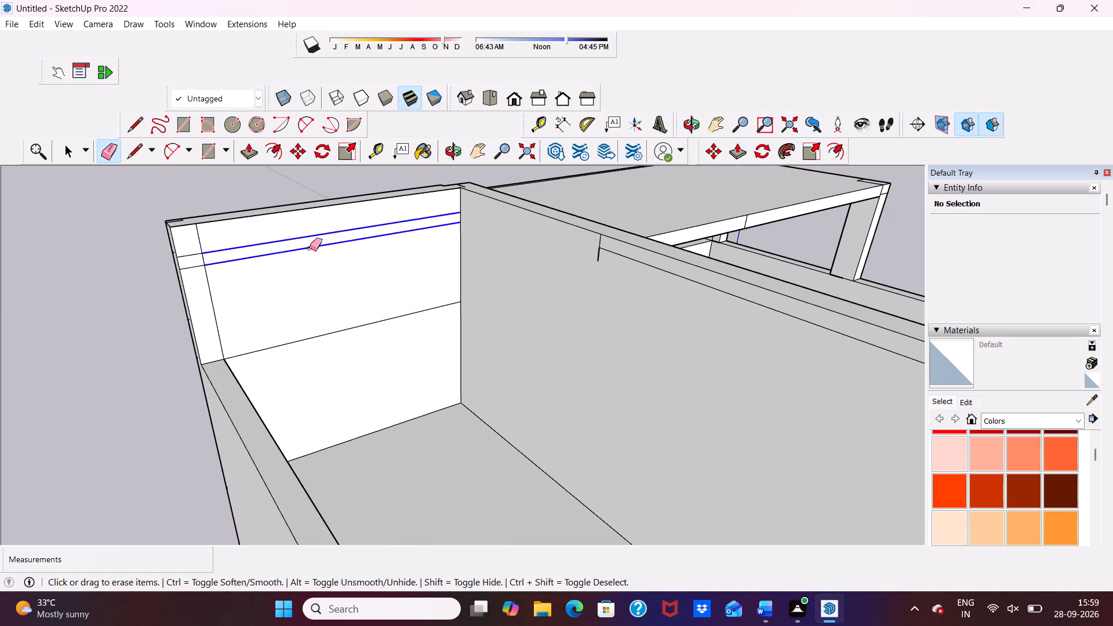
drag(310, 248, 311, 250)
click(351, 327)
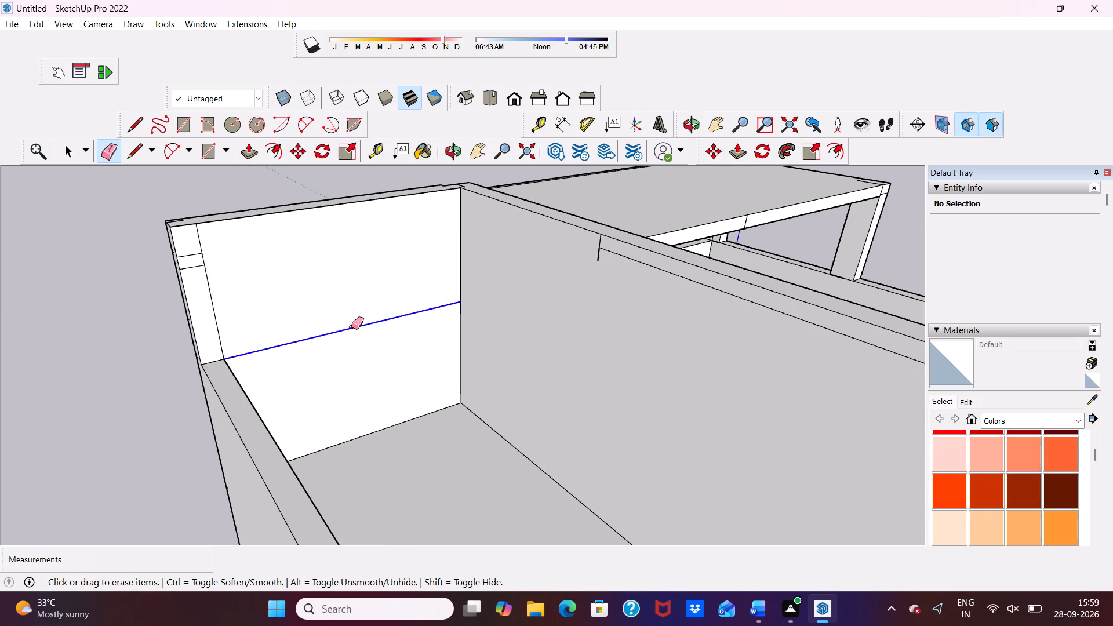
drag(202, 239, 198, 263)
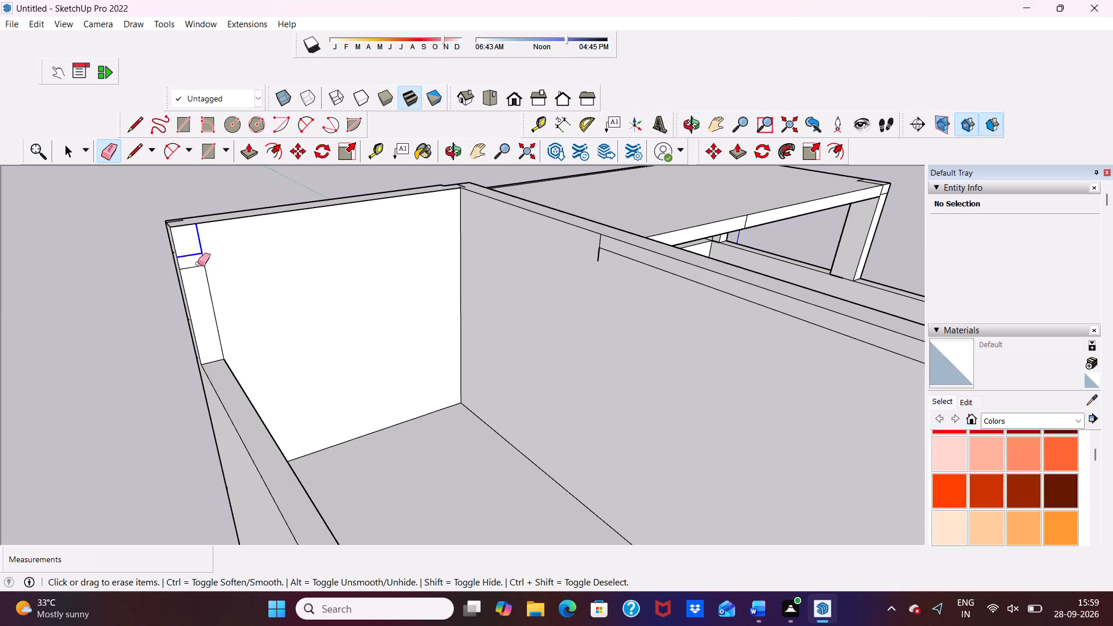
drag(198, 263, 211, 282)
Erase the remaining horizontal edge and short vertical edge below the top of the long upper-floor wall.
scroll(209, 265, down, 4)
middle_drag(261, 287, 434, 293)
scroll(607, 253, up, 5)
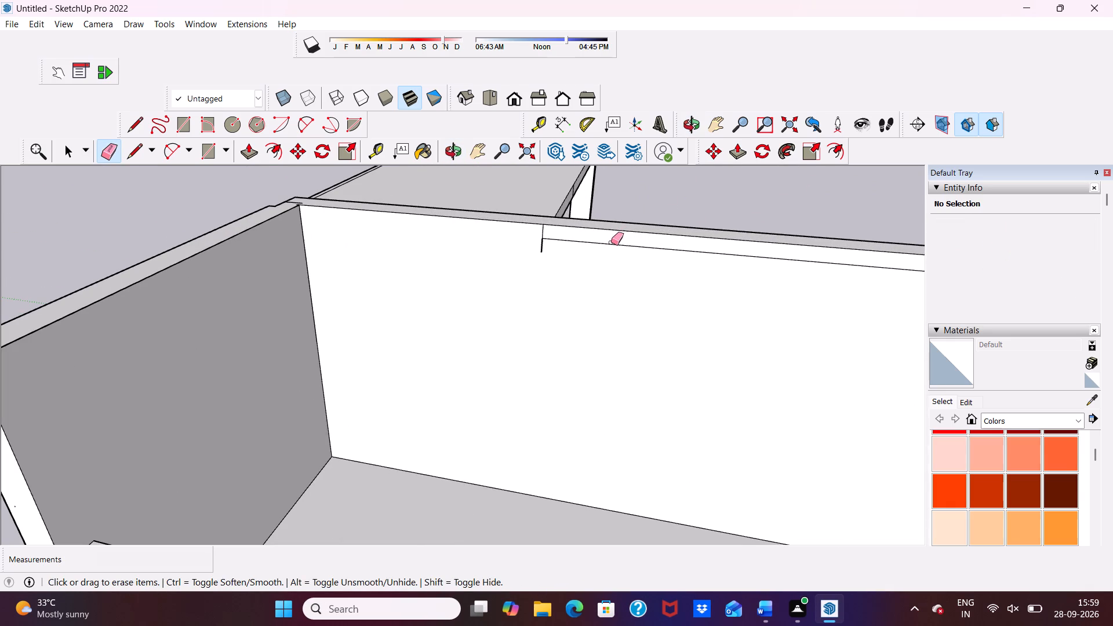
click(611, 242)
click(594, 242)
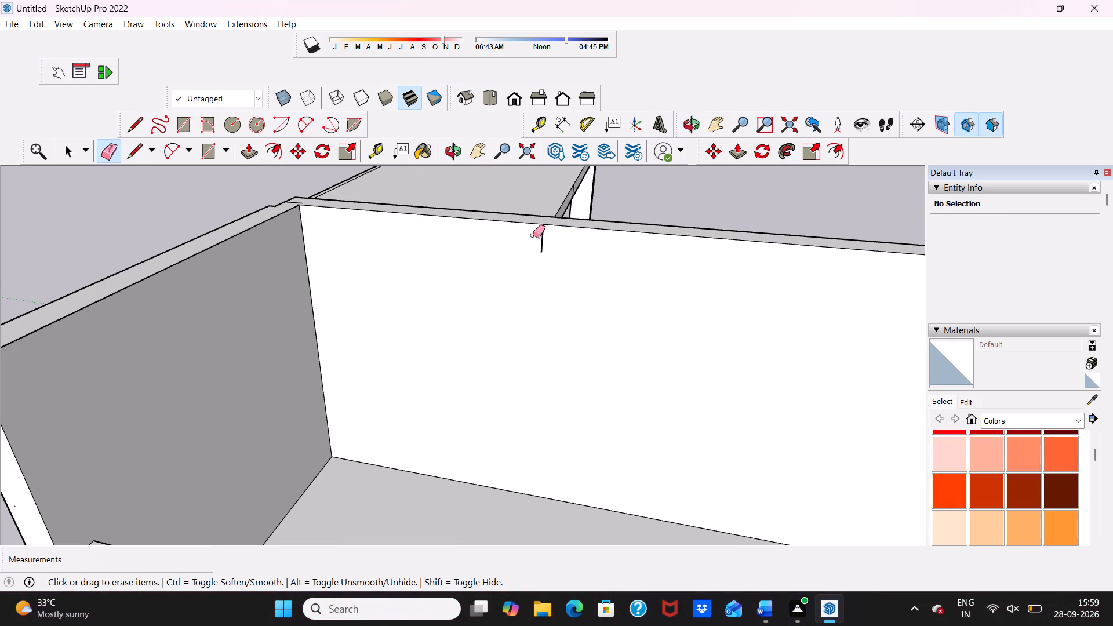
click(540, 232)
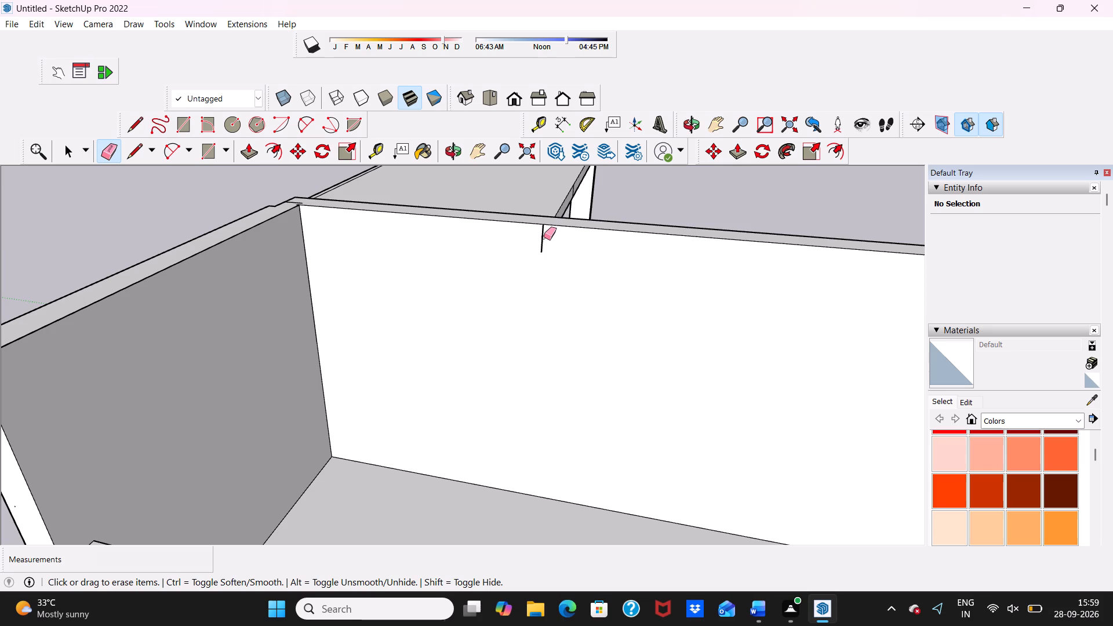
click(541, 242)
click(541, 242)
scroll(536, 242, down, 10)
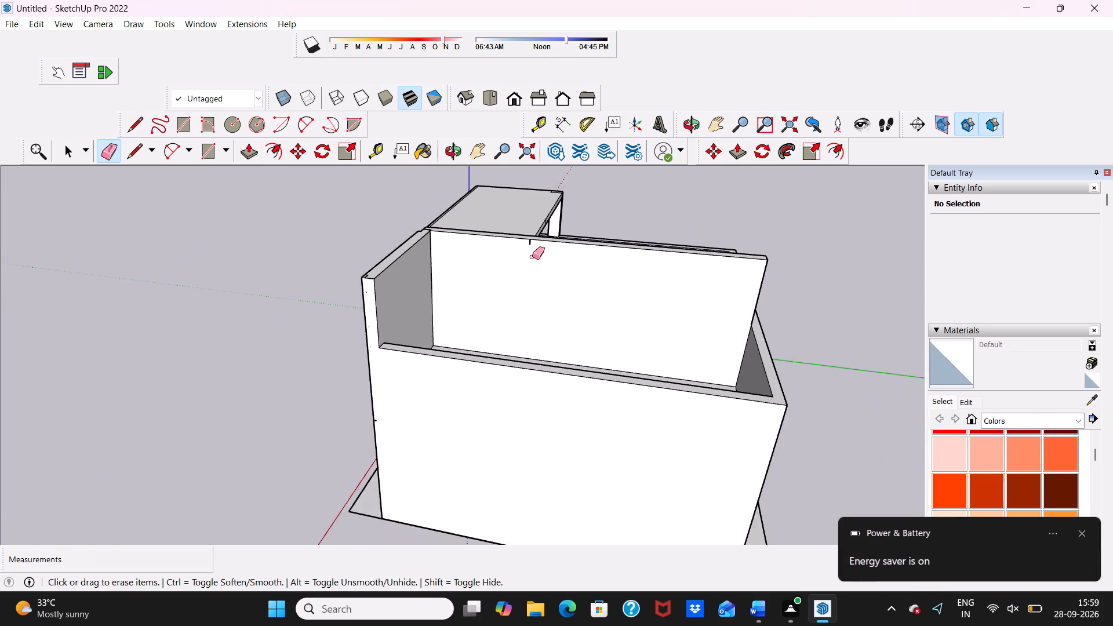
scroll(532, 253, up, 17)
click(536, 236)
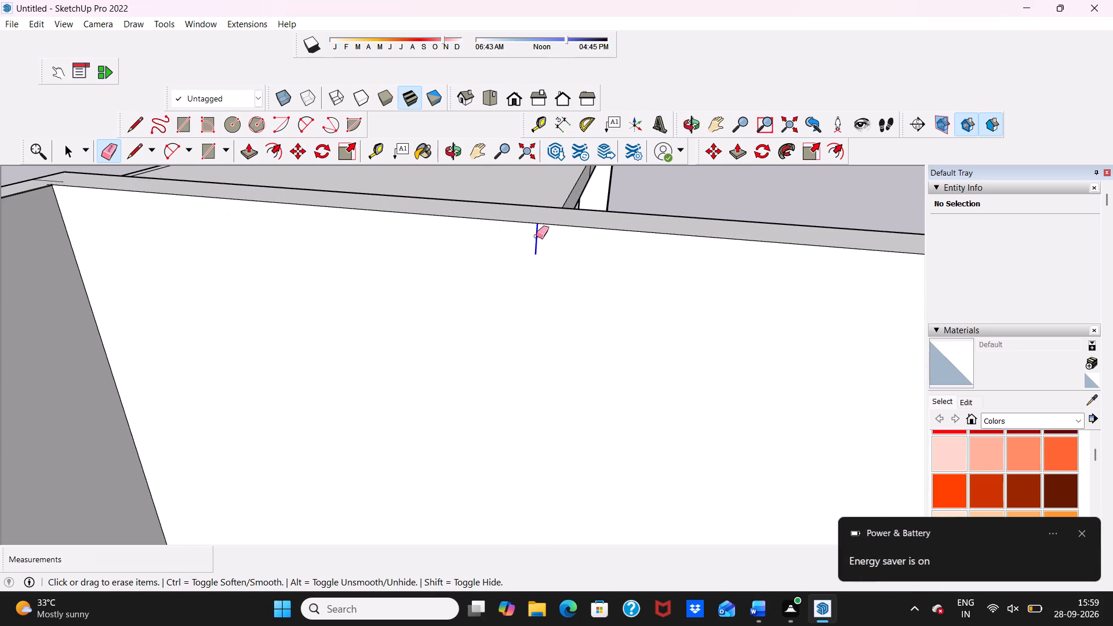
Examine the cleaned walls from the back of the house around to the front elevation.
scroll(534, 232, down, 20)
scroll(534, 232, down, 1)
middle_drag(407, 265, 254, 261)
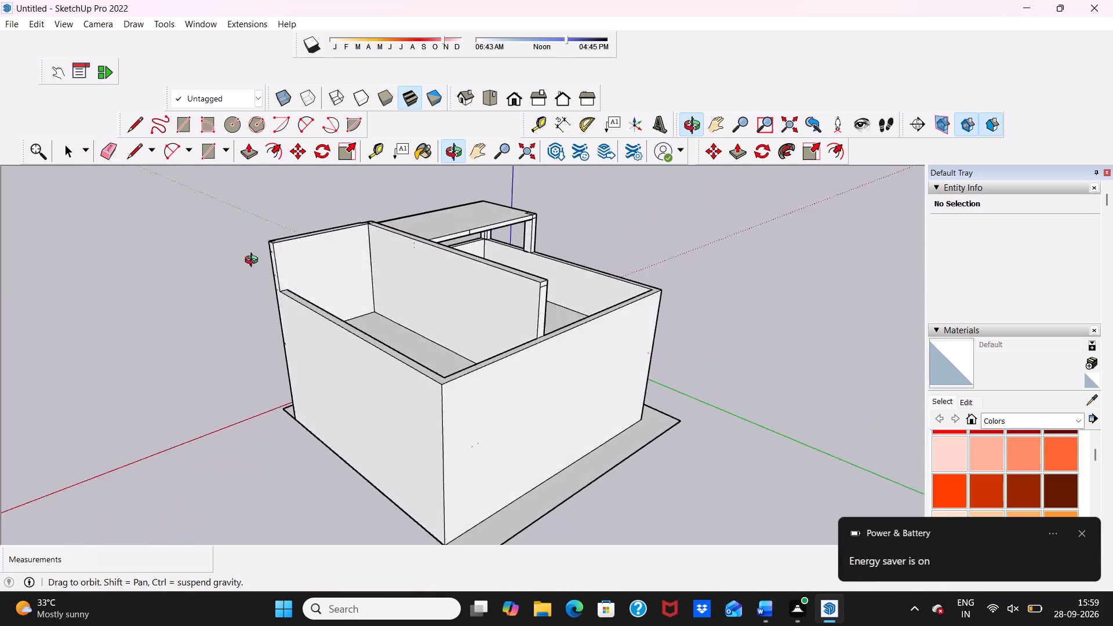
middle_drag(254, 261, 596, 196)
scroll(498, 238, down, 1)
middle_drag(498, 239, 671, 240)
middle_drag(470, 312, 549, 262)
scroll(470, 257, up, 5)
middle_drag(453, 239, 461, 265)
scroll(453, 239, down, 1)
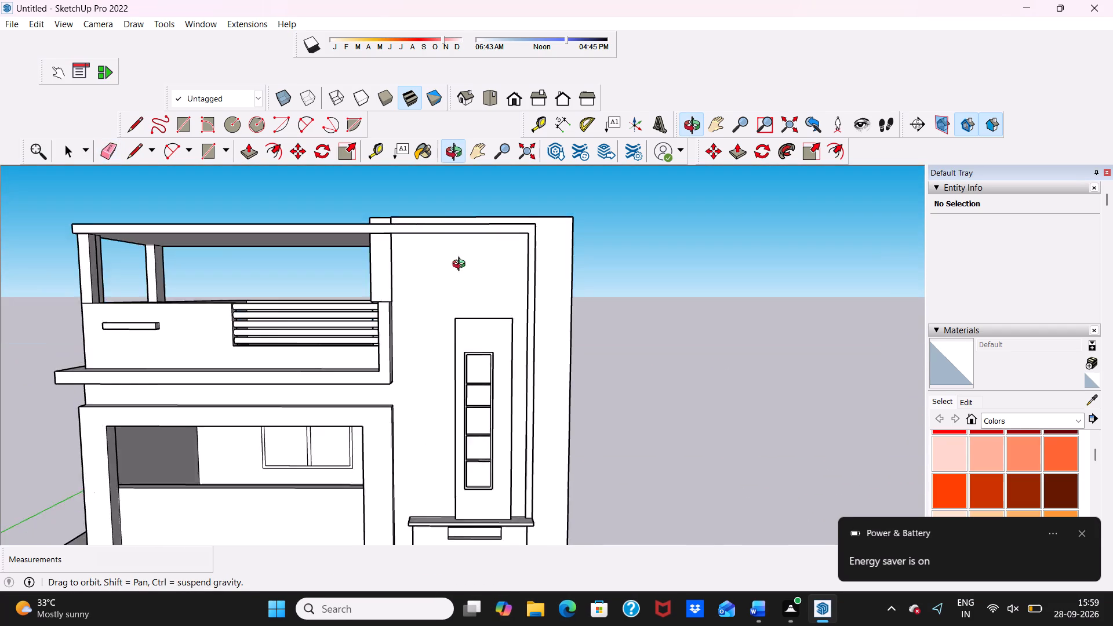
middle_drag(461, 265, 450, 334)
Pull the L-shaped top face of the tall front wall and the adjoining long wall up 2'.
scroll(385, 222, up, 5)
key(space)
key(space)
scroll(380, 227, up, 4)
middle_drag(328, 257, 340, 242)
scroll(456, 221, up, 5)
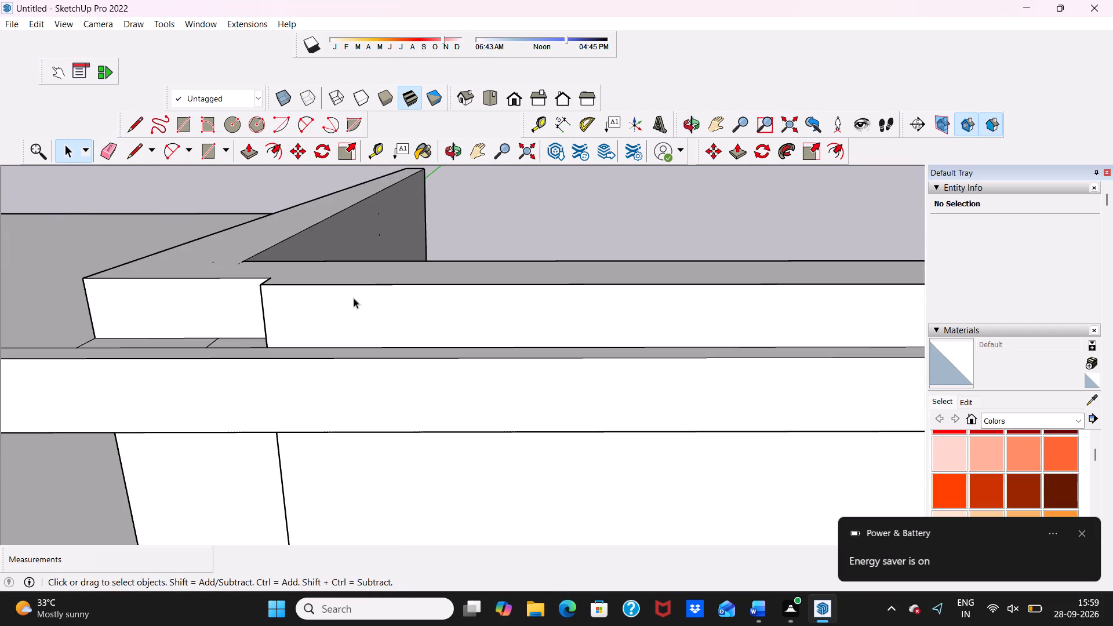
scroll(337, 271, down, 3)
scroll(357, 283, up, 2)
scroll(374, 290, down, 2)
click(322, 315)
scroll(322, 315, down, 3)
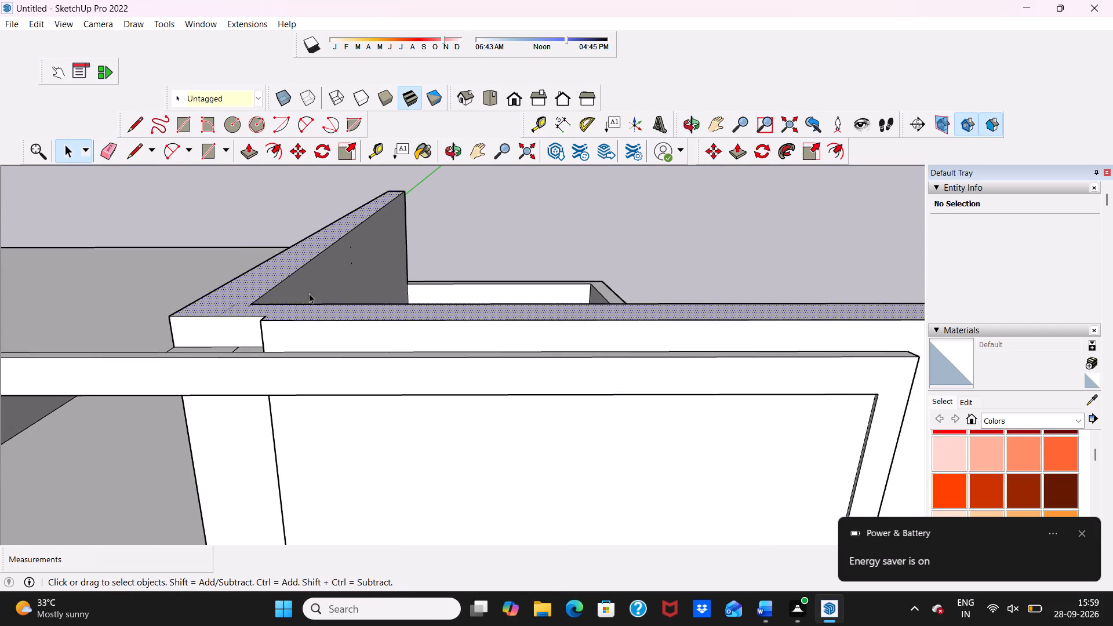
scroll(309, 293, down, 12)
middle_drag(419, 221, 388, 128)
scroll(467, 144, up, 1)
scroll(437, 188, down, 6)
middle_drag(459, 255, 479, 243)
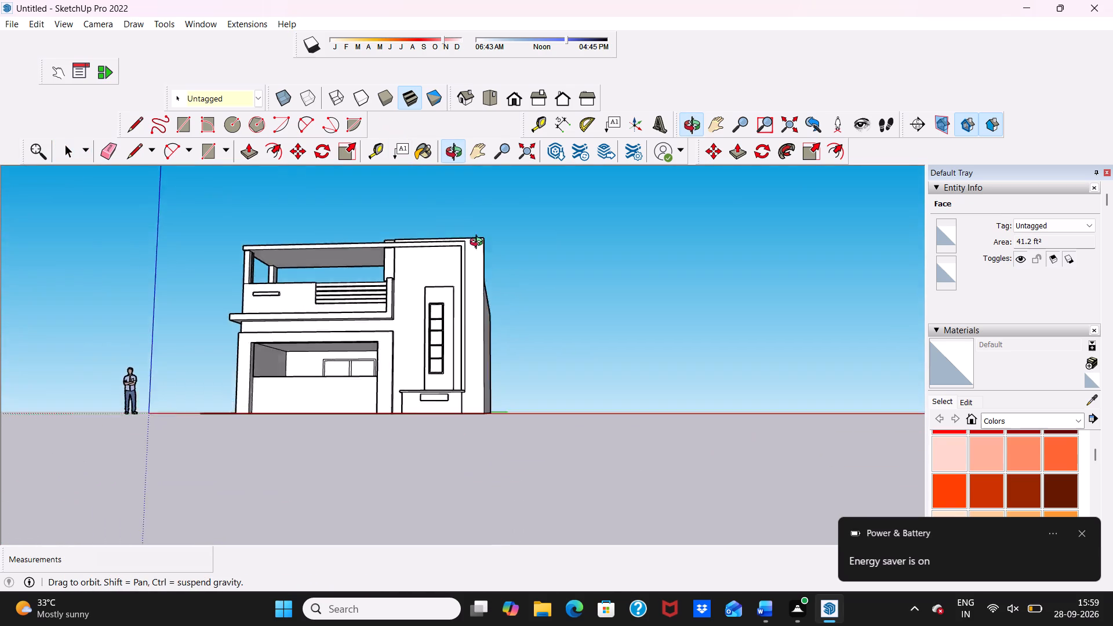
middle_drag(479, 243, 536, 313)
scroll(414, 233, up, 6)
middle_drag(414, 233, 333, 388)
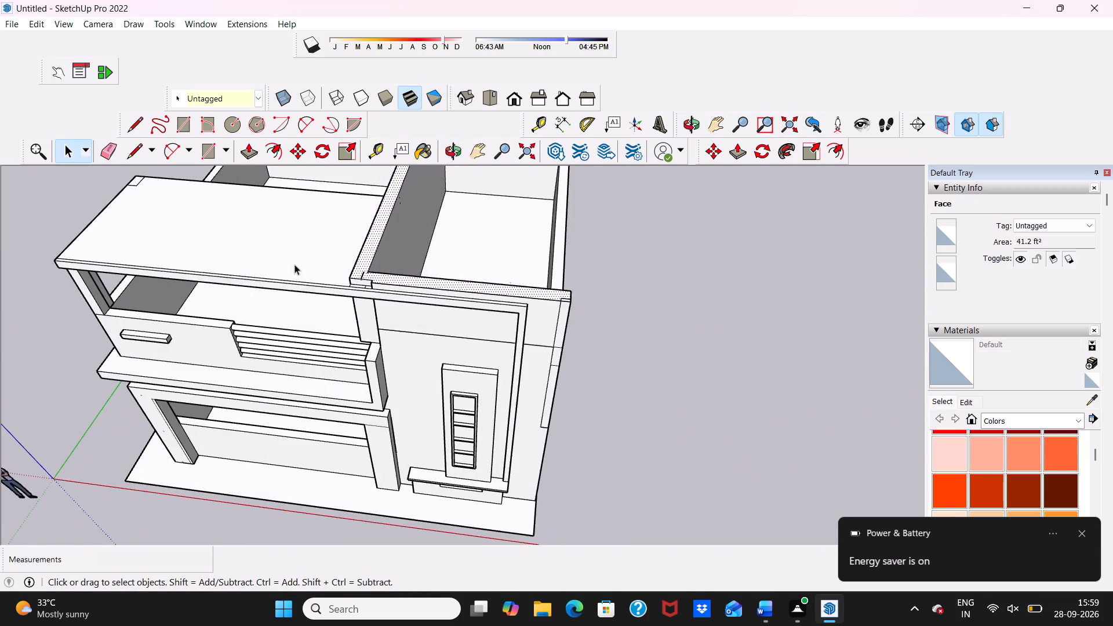
scroll(221, 206, up, 1)
click(247, 145)
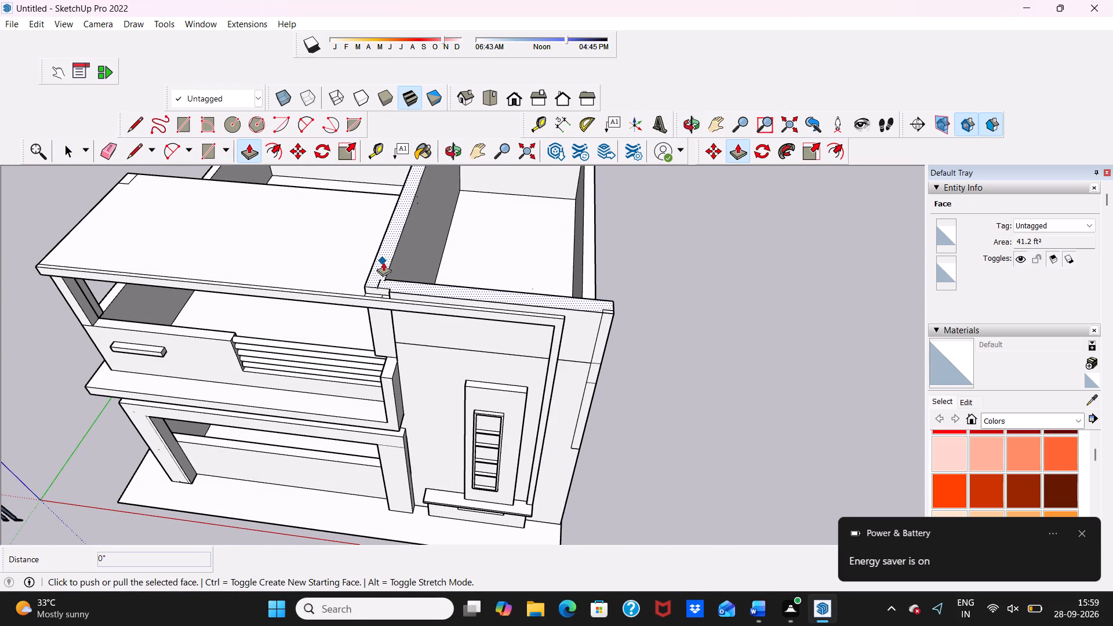
click(384, 270)
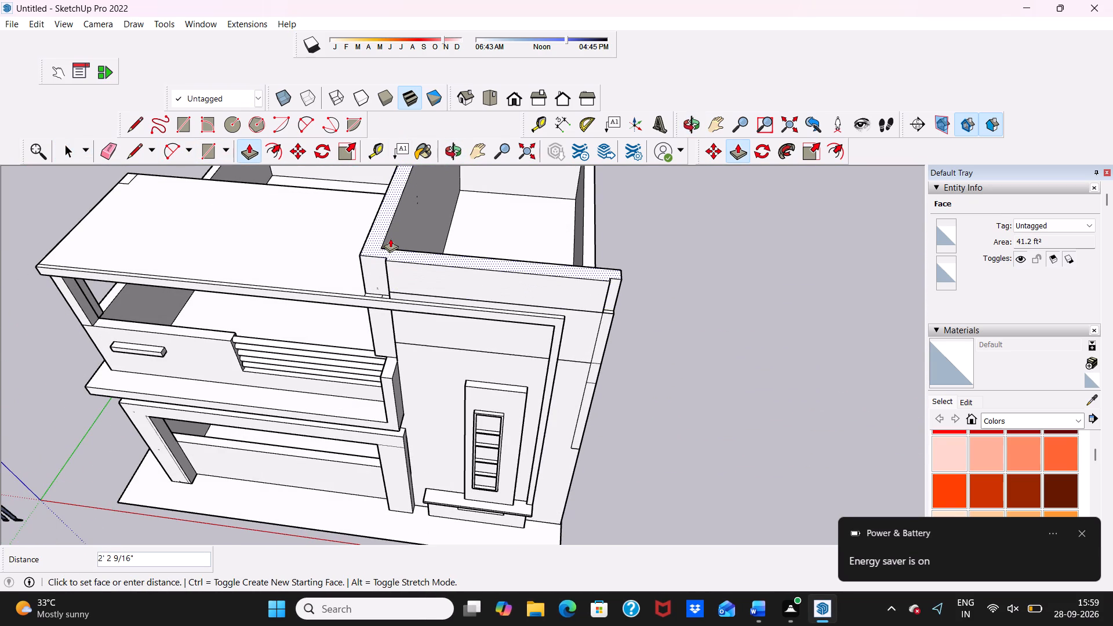
text(2')
key(Return)
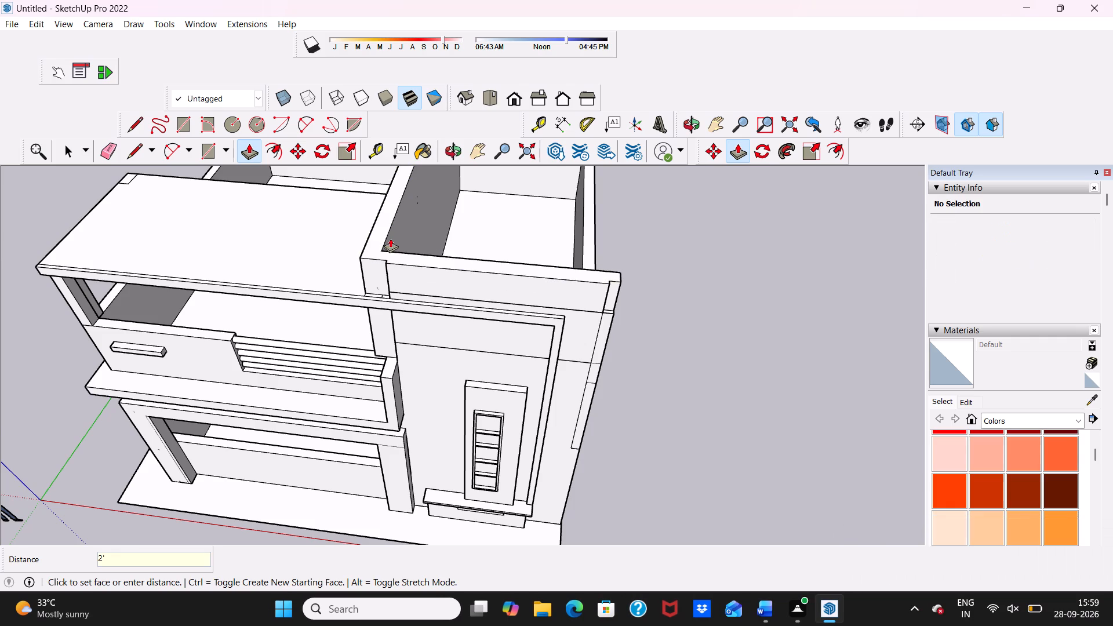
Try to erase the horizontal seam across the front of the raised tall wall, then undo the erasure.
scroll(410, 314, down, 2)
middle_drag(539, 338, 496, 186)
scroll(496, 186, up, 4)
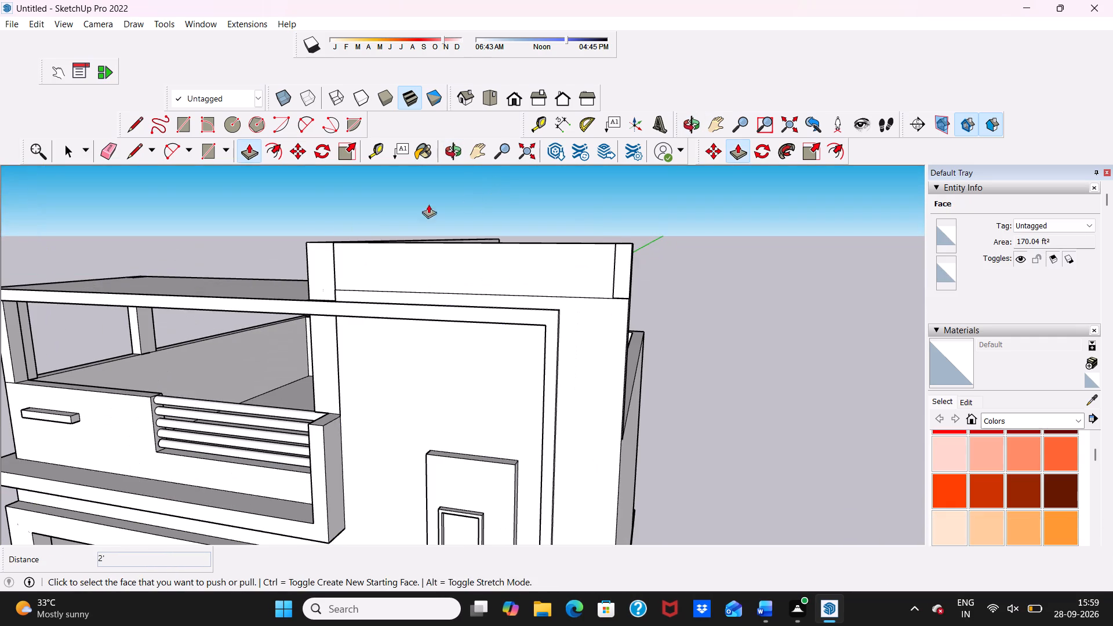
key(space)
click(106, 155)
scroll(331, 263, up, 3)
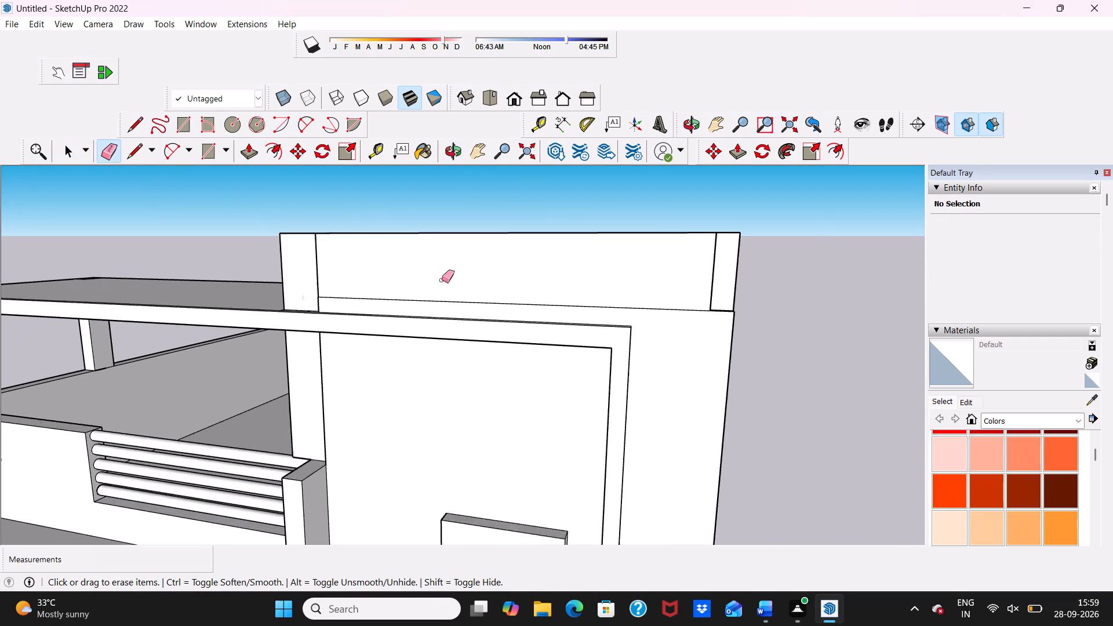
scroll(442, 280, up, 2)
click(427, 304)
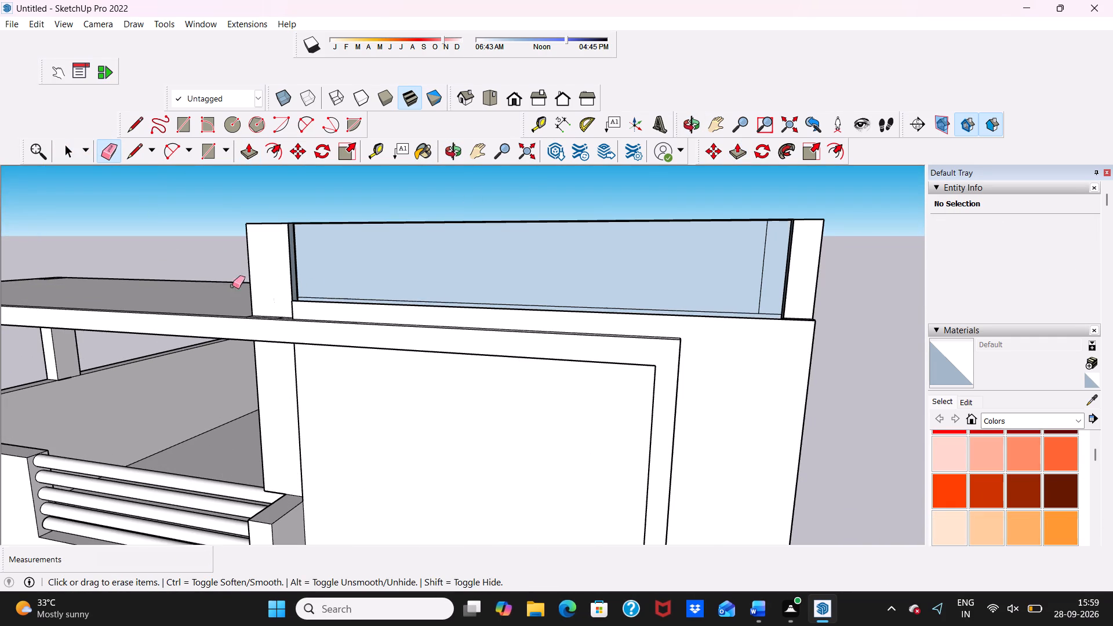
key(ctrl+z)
Examine the seam on the raised tall wall up close, where it meets the corner post above the terrace roof.
middle_drag(356, 298, 350, 307)
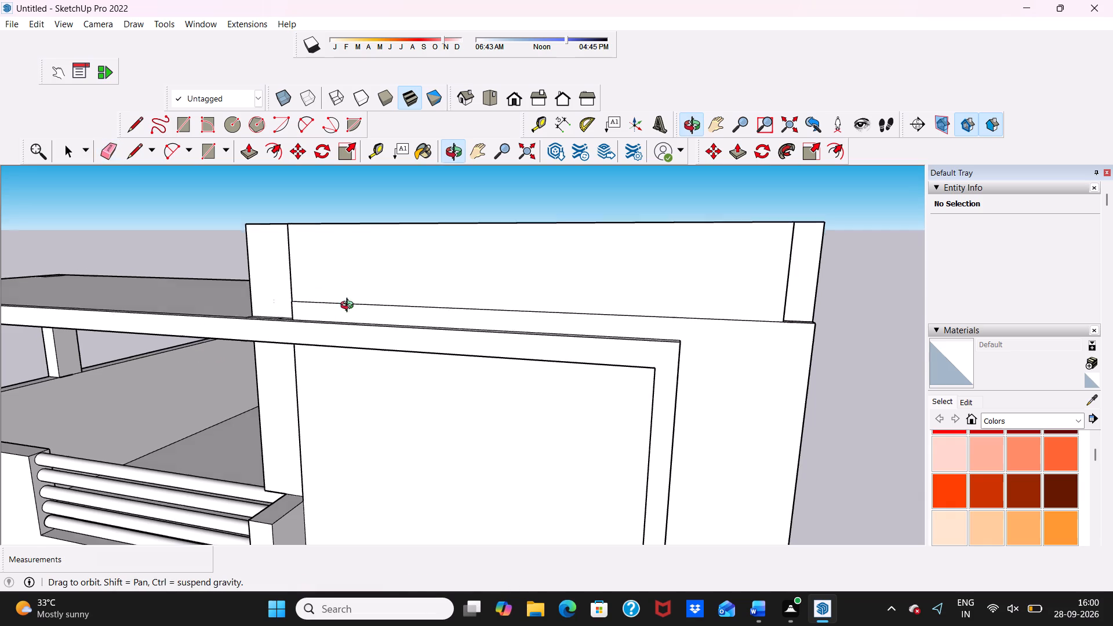
middle_drag(350, 307, 260, 370)
scroll(338, 289, up, 5)
scroll(235, 344, up, 1)
middle_drag(235, 344, 468, 289)
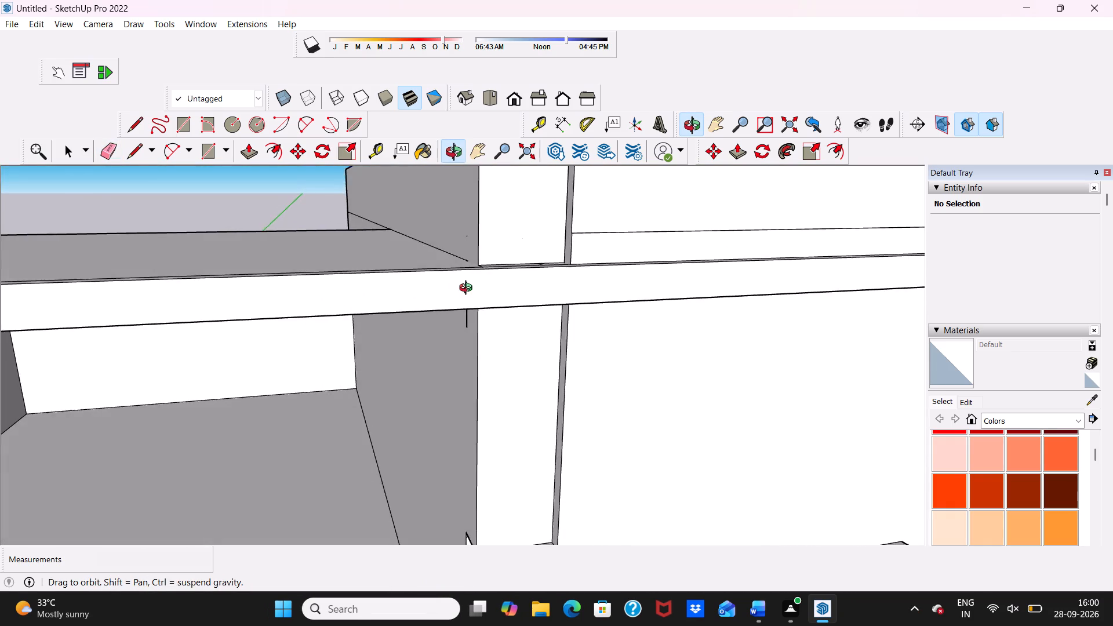
middle_drag(468, 289, 522, 312)
scroll(634, 276, up, 10)
scroll(635, 237, down, 1)
scroll(635, 237, up, 3)
middle_drag(645, 245, 591, 306)
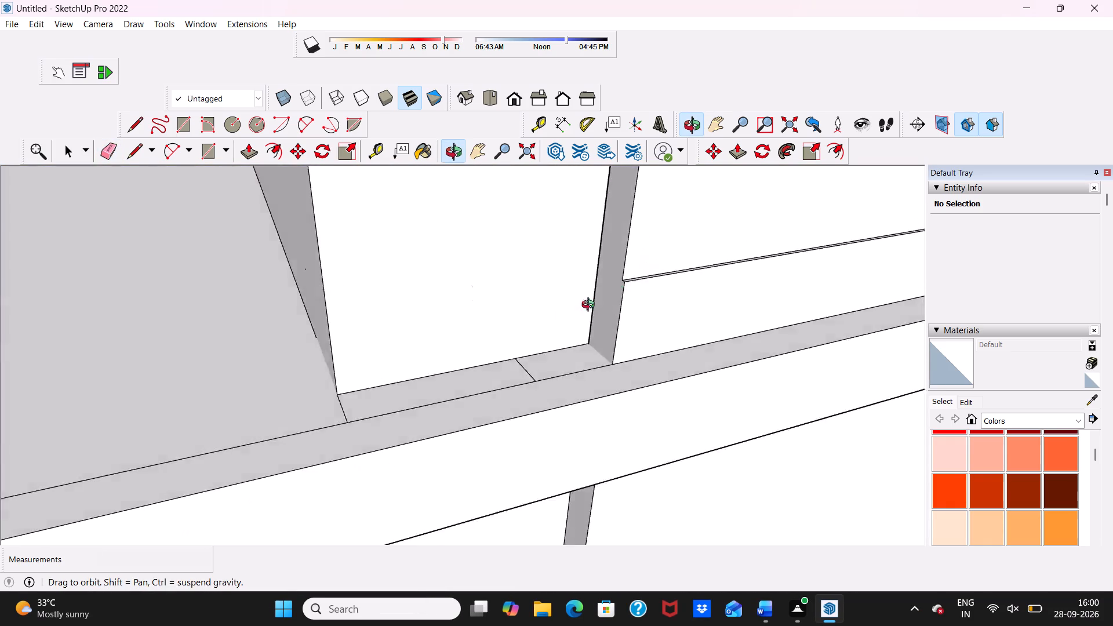
middle_drag(591, 306, 443, 354)
scroll(664, 391, up, 6)
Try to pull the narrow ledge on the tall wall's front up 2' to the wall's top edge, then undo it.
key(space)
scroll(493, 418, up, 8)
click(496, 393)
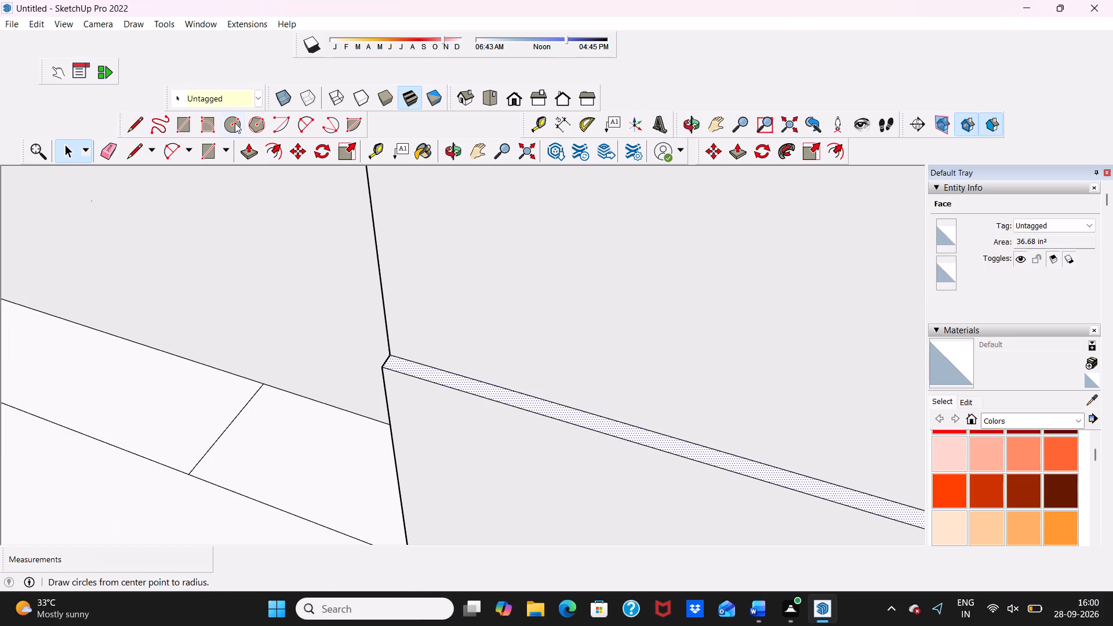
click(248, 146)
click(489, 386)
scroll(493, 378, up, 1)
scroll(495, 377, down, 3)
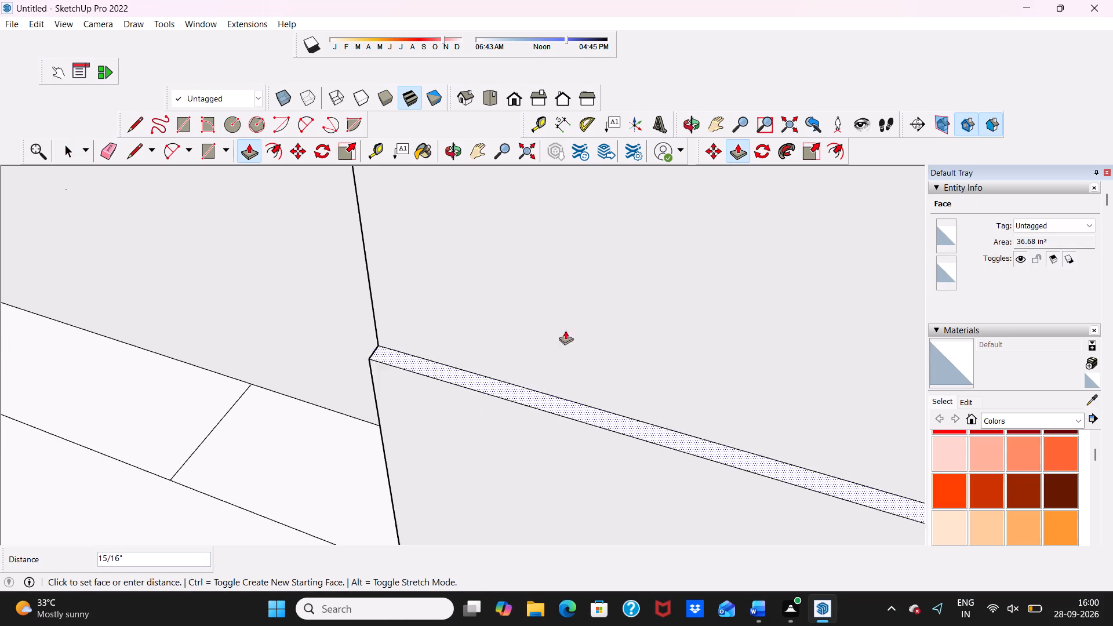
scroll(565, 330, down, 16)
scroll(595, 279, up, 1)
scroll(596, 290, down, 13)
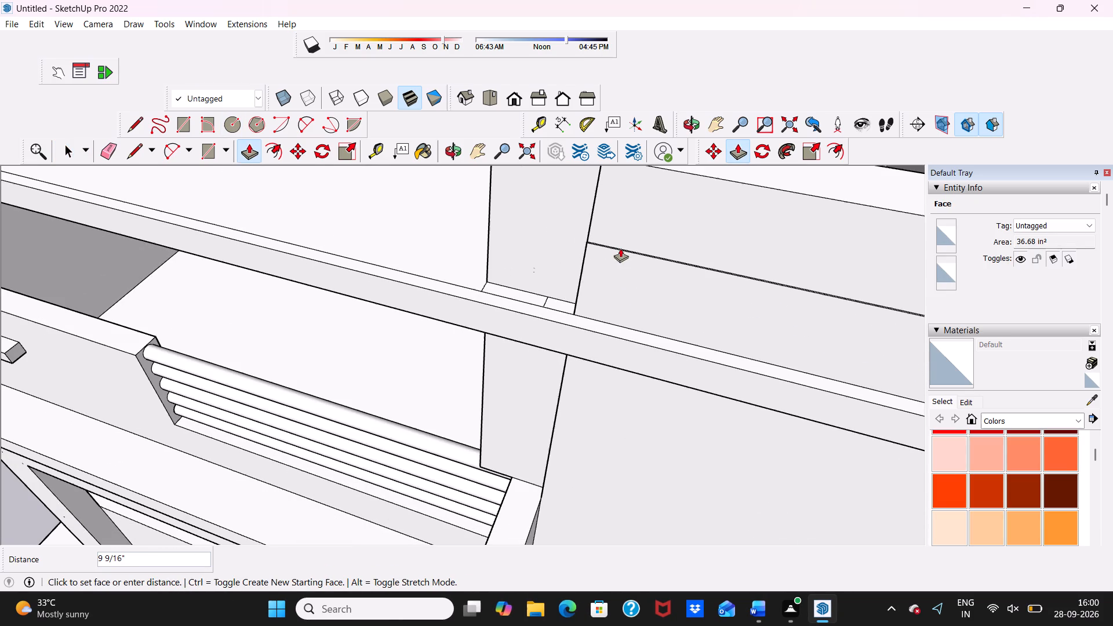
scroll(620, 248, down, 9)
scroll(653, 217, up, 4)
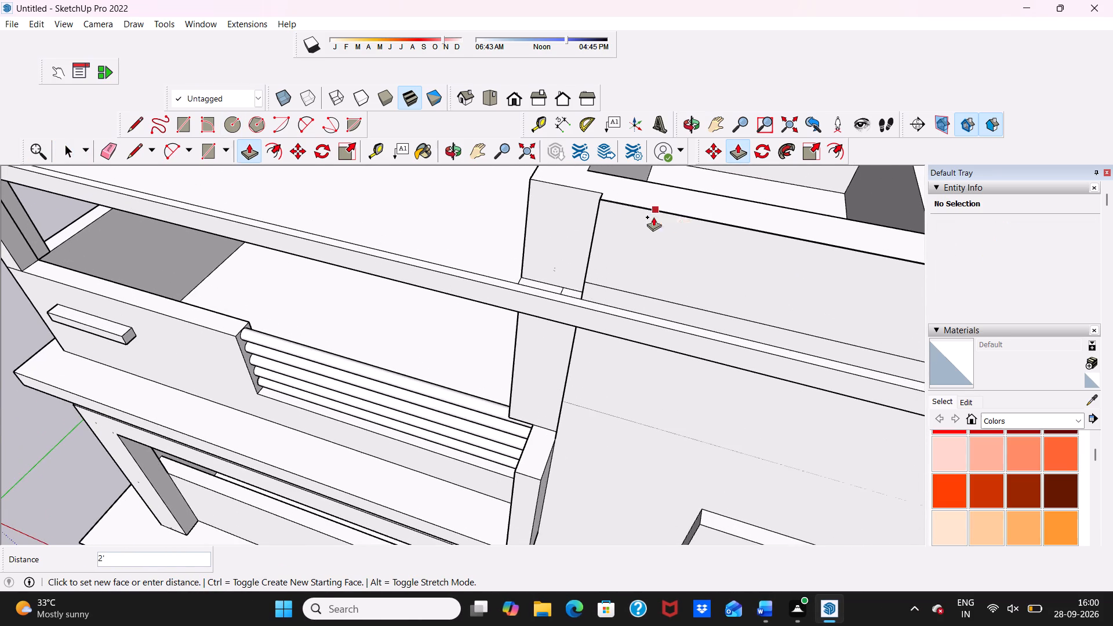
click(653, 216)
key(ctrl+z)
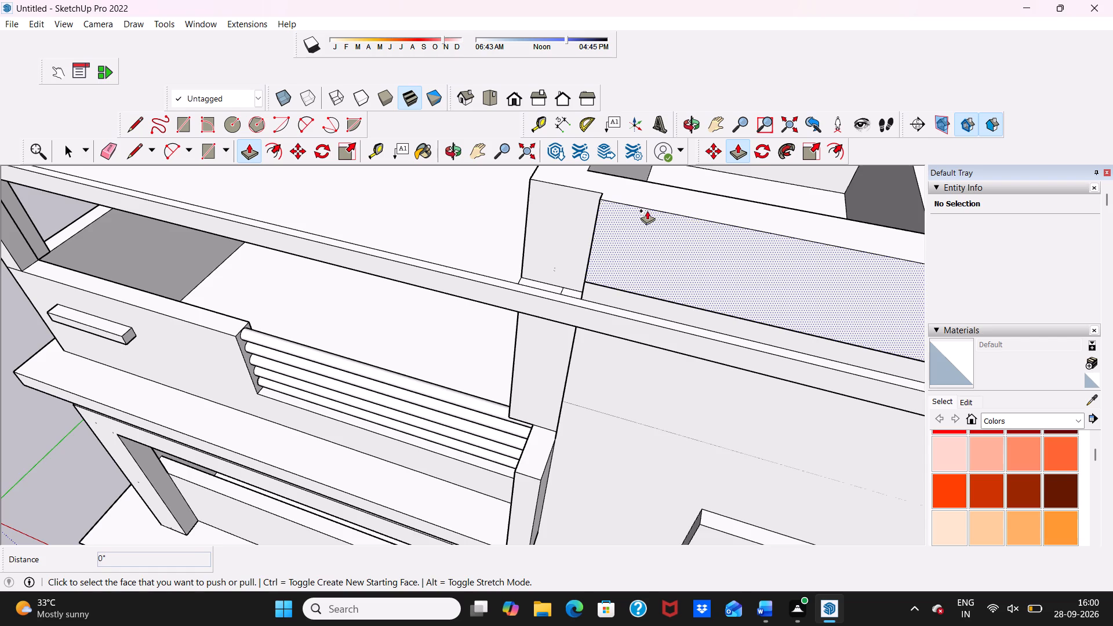
Pull the narrow ledge on the tall front wall up 2' to meet the wall's top edge.
scroll(647, 210, up, 5)
scroll(622, 297, up, 11)
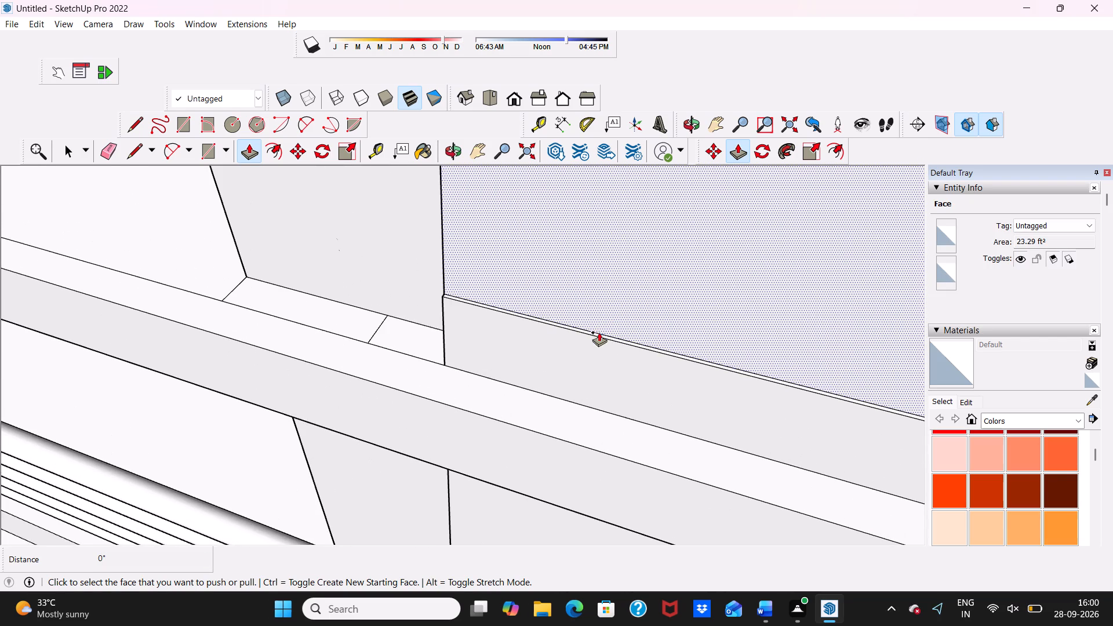
scroll(591, 313, up, 12)
scroll(470, 333, up, 1)
click(472, 320)
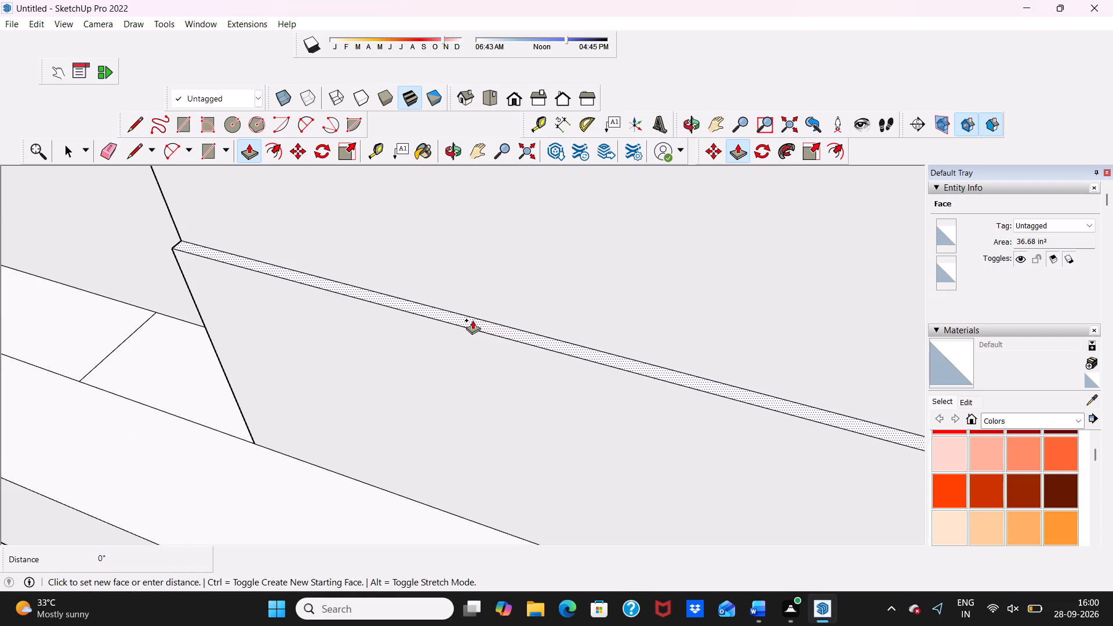
scroll(484, 302, down, 20)
scroll(484, 302, down, 11)
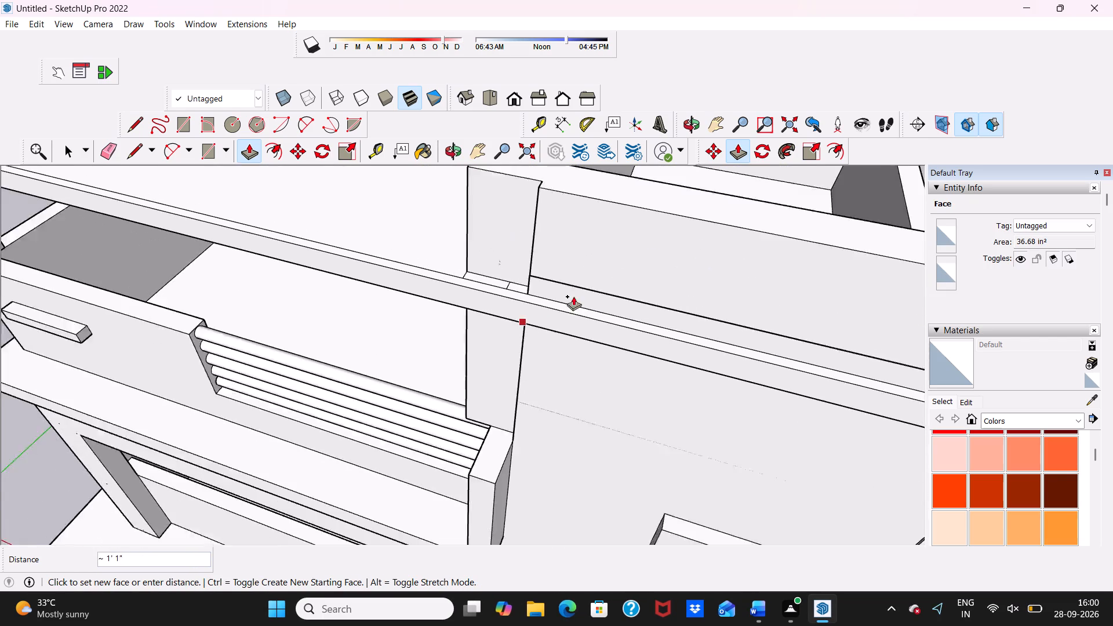
scroll(573, 296, down, 4)
scroll(588, 254, up, 1)
scroll(591, 256, down, 1)
scroll(630, 225, up, 5)
middle_drag(630, 225, 449, 358)
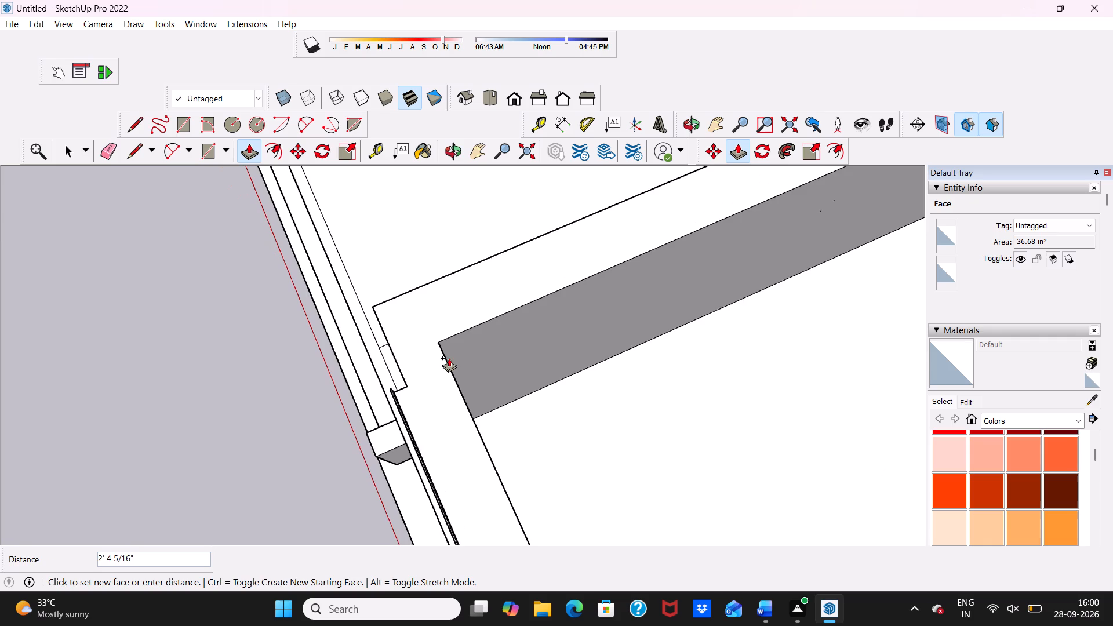
scroll(438, 363, up, 4)
click(400, 404)
middle_drag(395, 410, 689, 234)
scroll(689, 234, up, 3)
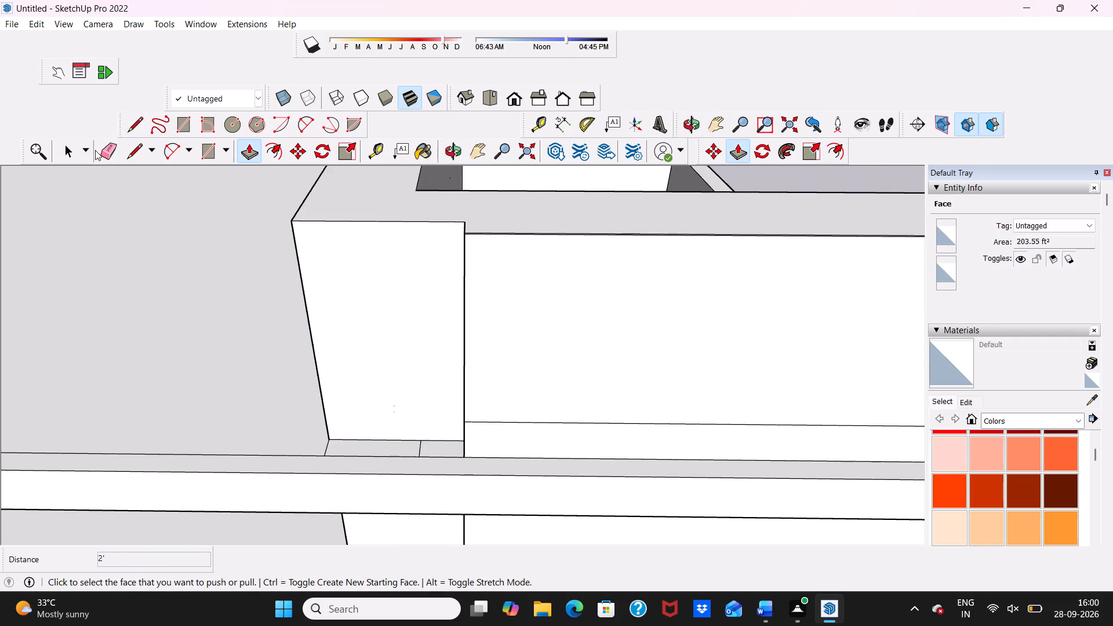
Erase the horizontal seam across the tall wall's front and the leftover vertical edge on its narrow side return.
click(110, 152)
scroll(697, 445, up, 4)
click(660, 420)
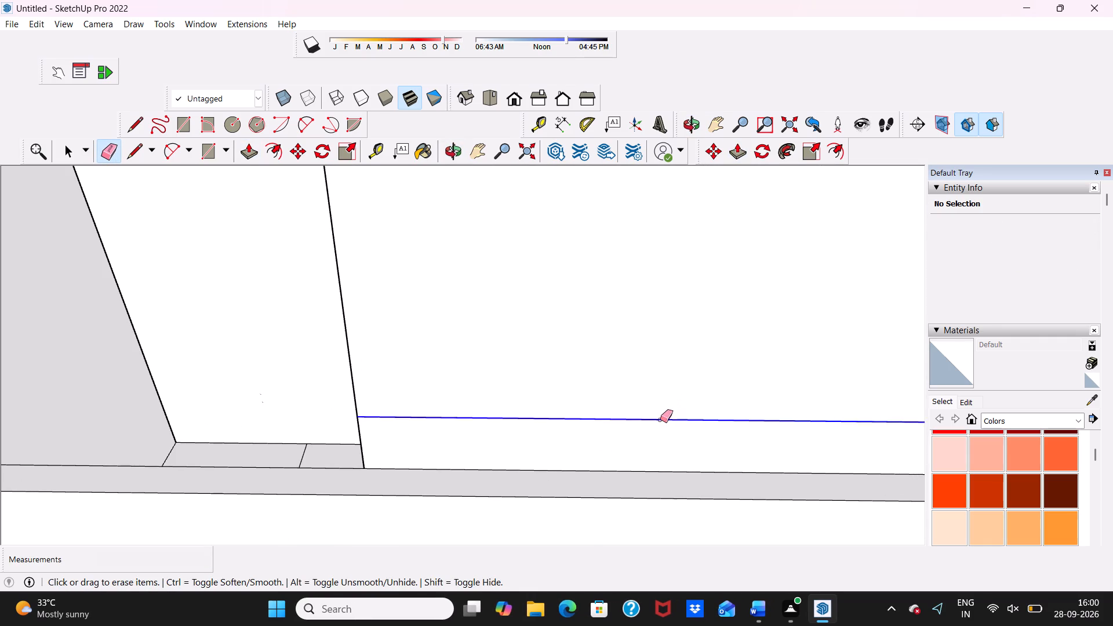
scroll(587, 414, down, 6)
middle_drag(561, 420, 774, 413)
scroll(538, 417, up, 6)
scroll(517, 354, up, 5)
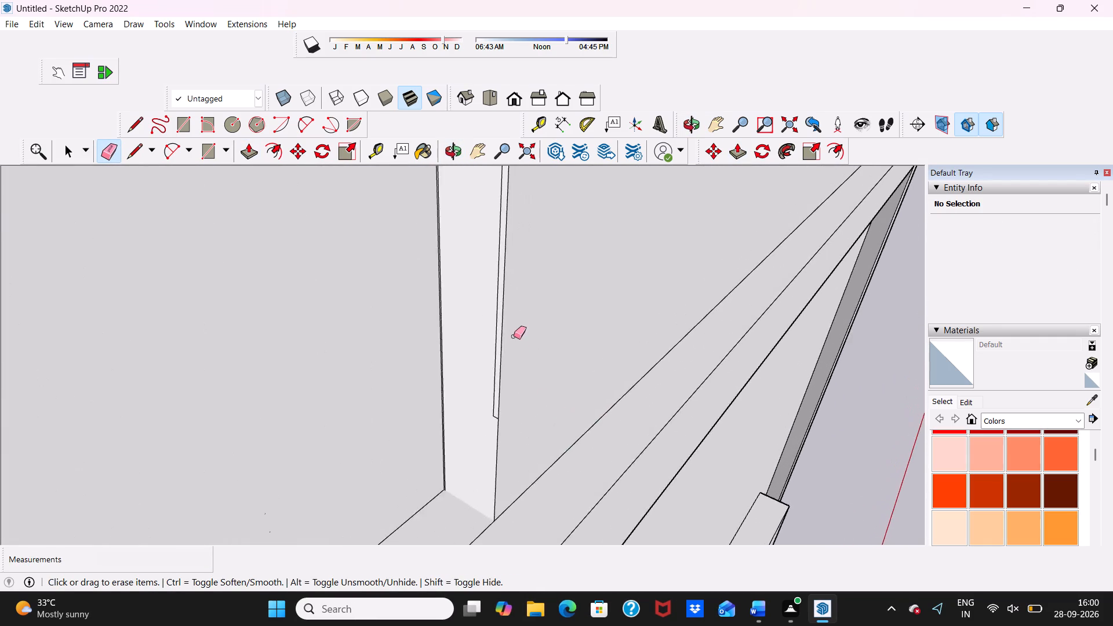
scroll(514, 336, up, 11)
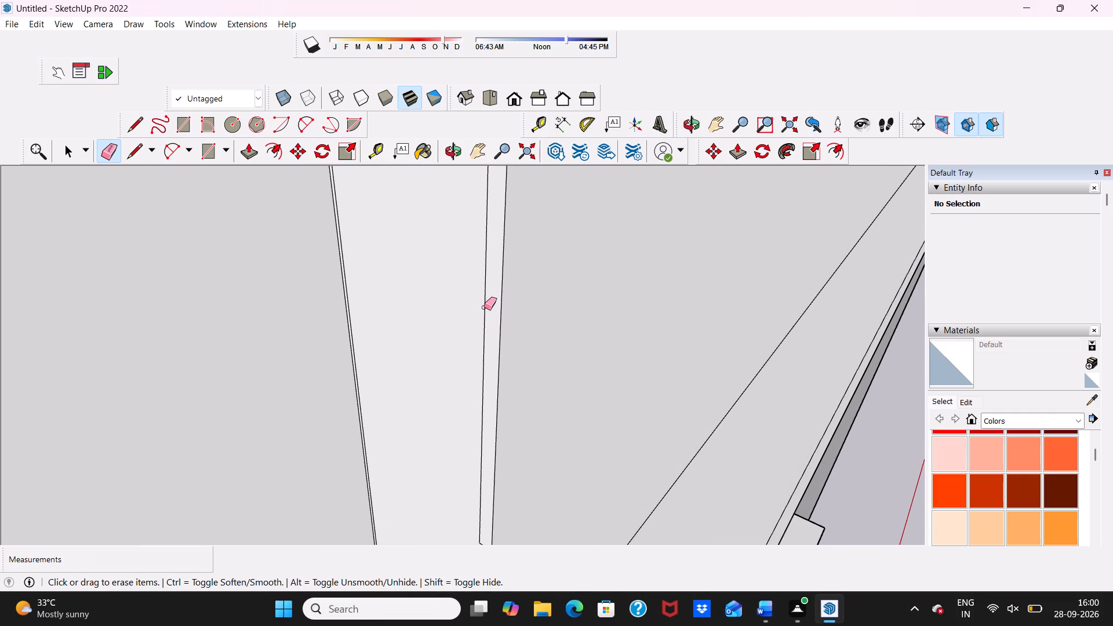
click(484, 307)
Push/pull the thin strip beneath the corner post, beside the railing pipes, by about 3/16".
scroll(484, 307, down, 6)
middle_drag(441, 386, 656, 217)
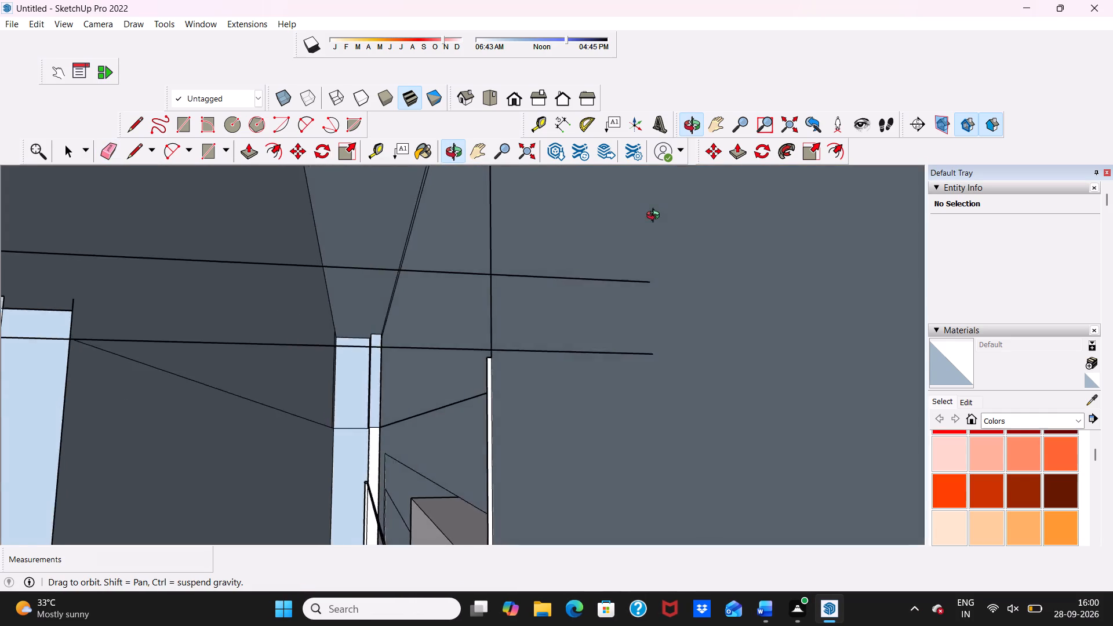
middle_drag(656, 217, 678, 240)
scroll(618, 264, down, 9)
scroll(461, 306, down, 2)
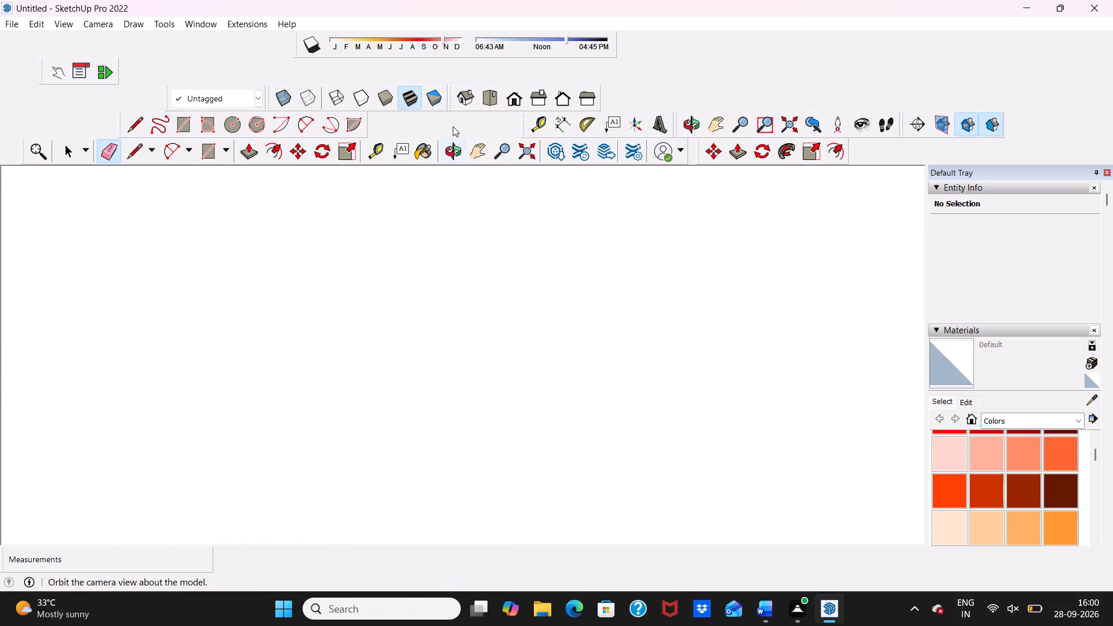
click(511, 95)
scroll(458, 186, down, 9)
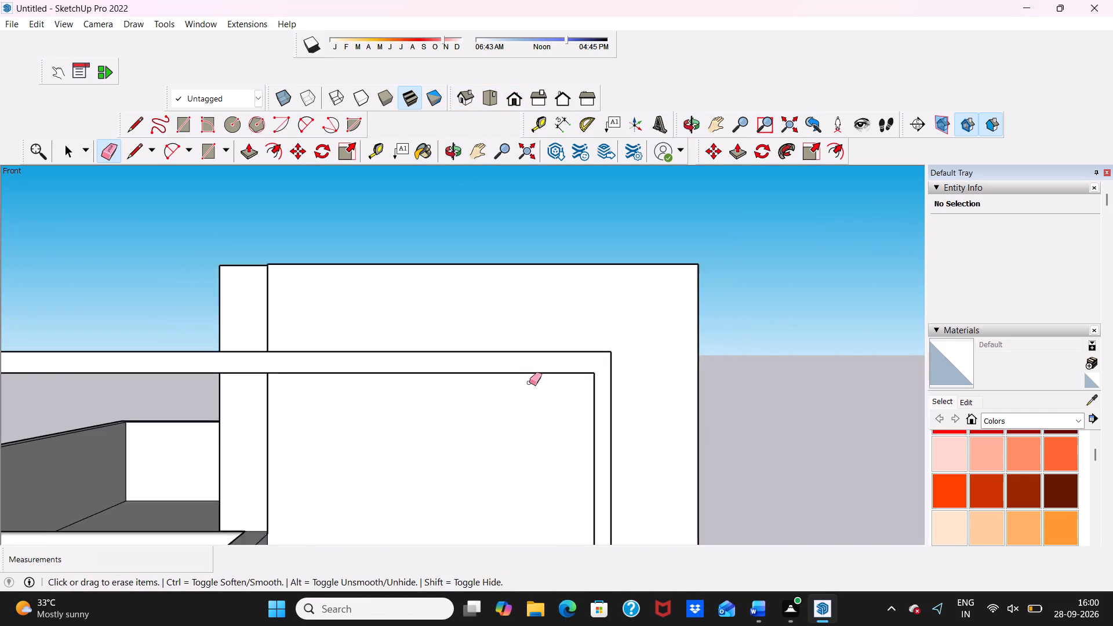
scroll(529, 383, down, 2)
middle_drag(532, 383, 821, 377)
scroll(377, 491, up, 5)
middle_drag(388, 513, 442, 334)
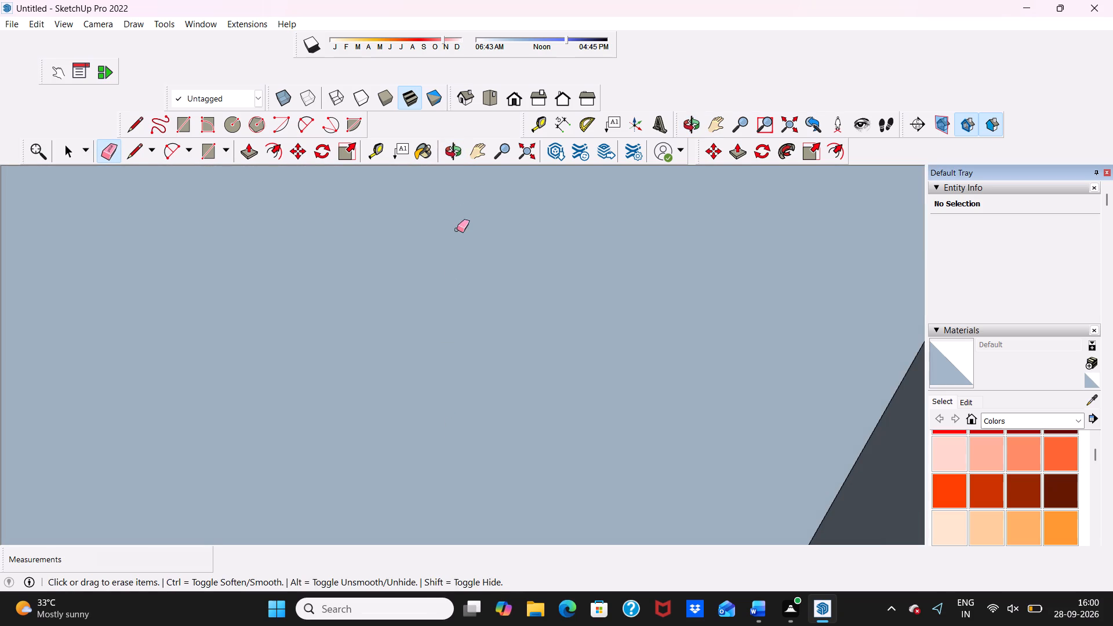
click(515, 94)
scroll(489, 155, down, 5)
middle_drag(472, 278, 517, 283)
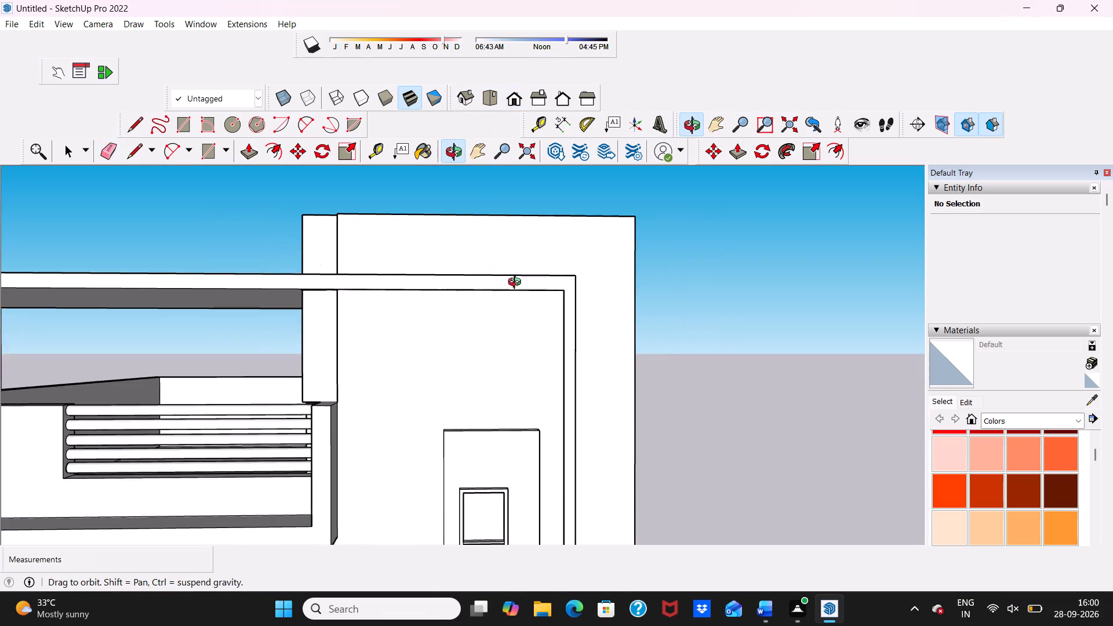
middle_drag(517, 283, 749, 310)
scroll(478, 521, up, 6)
scroll(422, 399, up, 6)
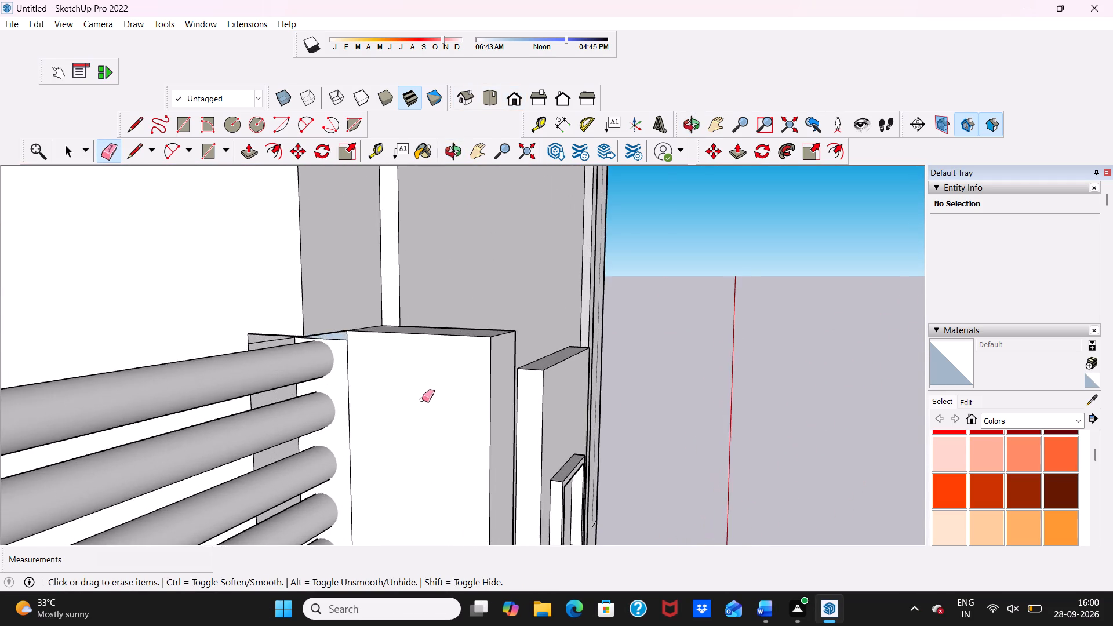
scroll(336, 342, up, 6)
key(space)
scroll(315, 357, up, 1)
click(322, 320)
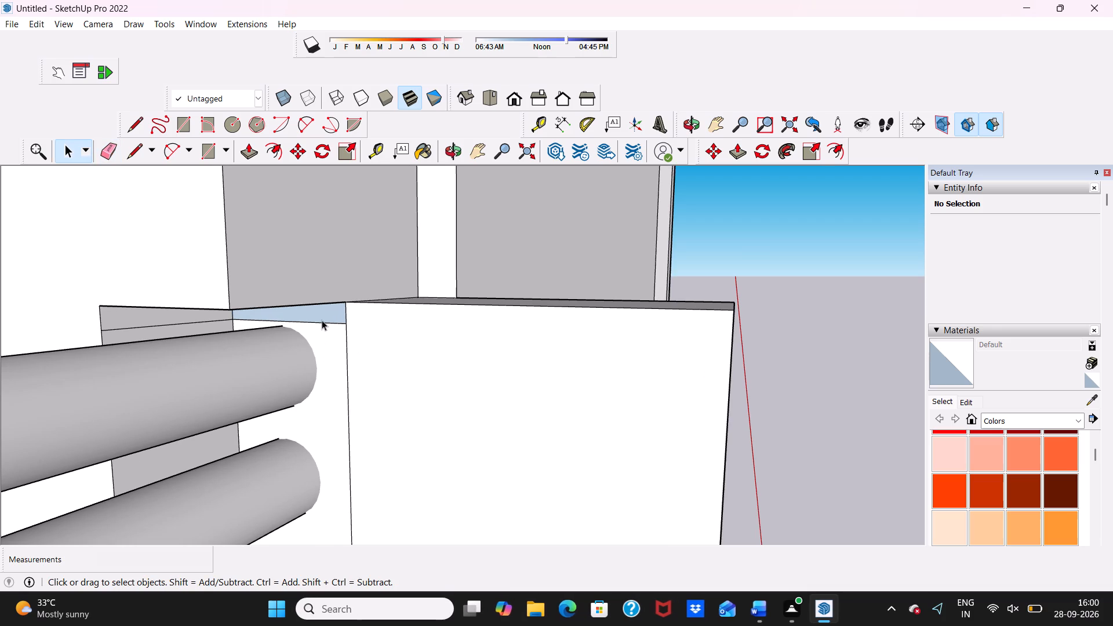
click(249, 148)
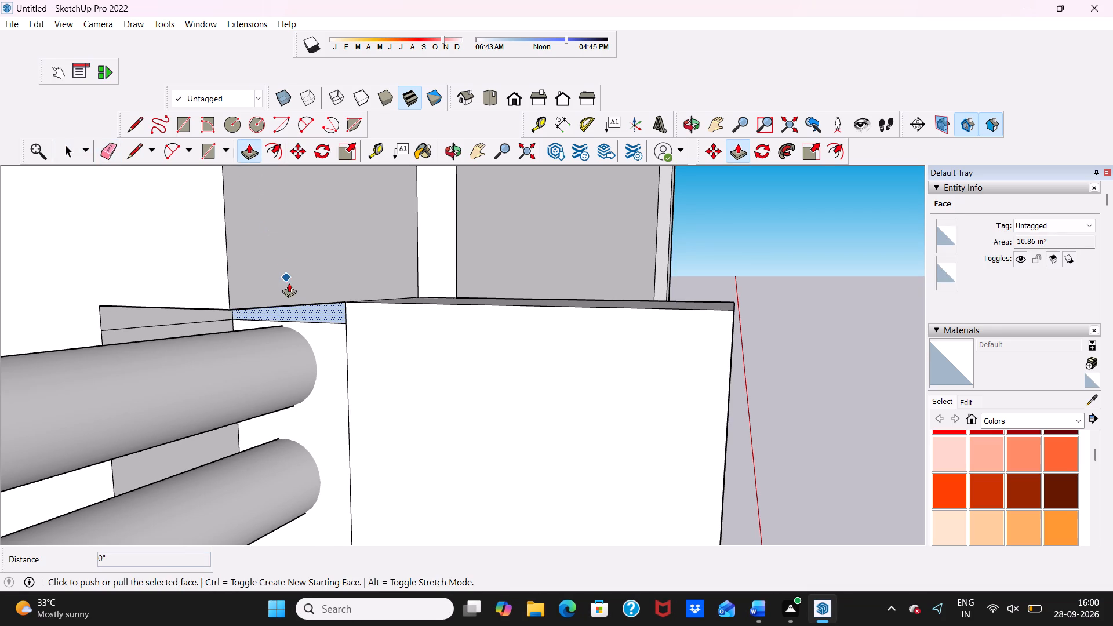
click(303, 311)
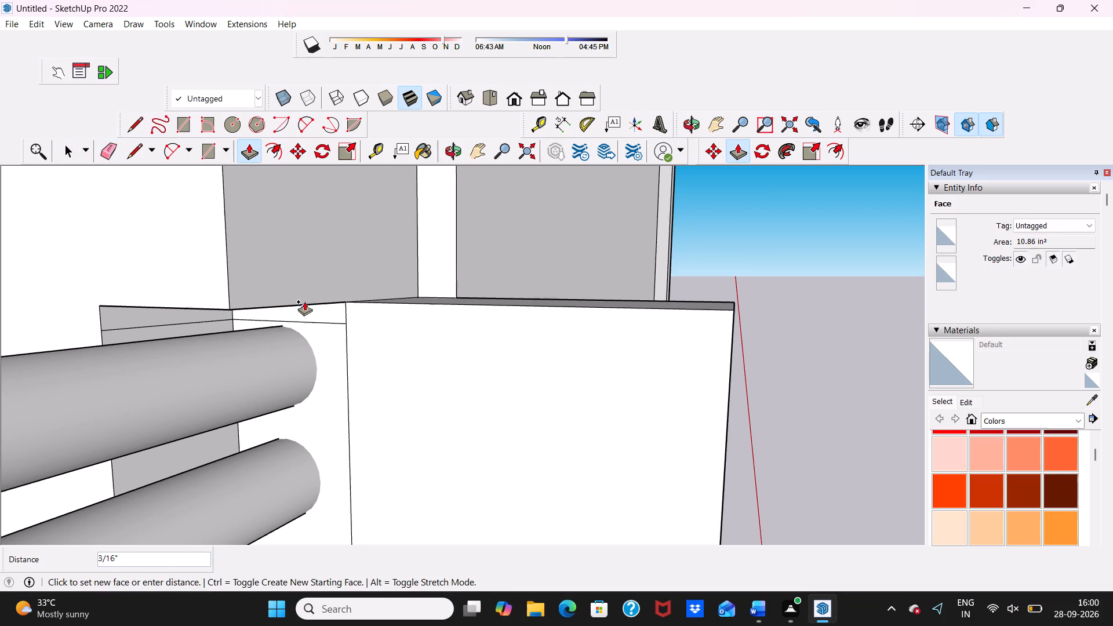
click(304, 301)
scroll(416, 311, down, 6)
key(space)
Erase the two short leftover edges on the terrace roof slab at the foot of the corner post.
scroll(391, 300, down, 5)
middle_drag(391, 299, 379, 372)
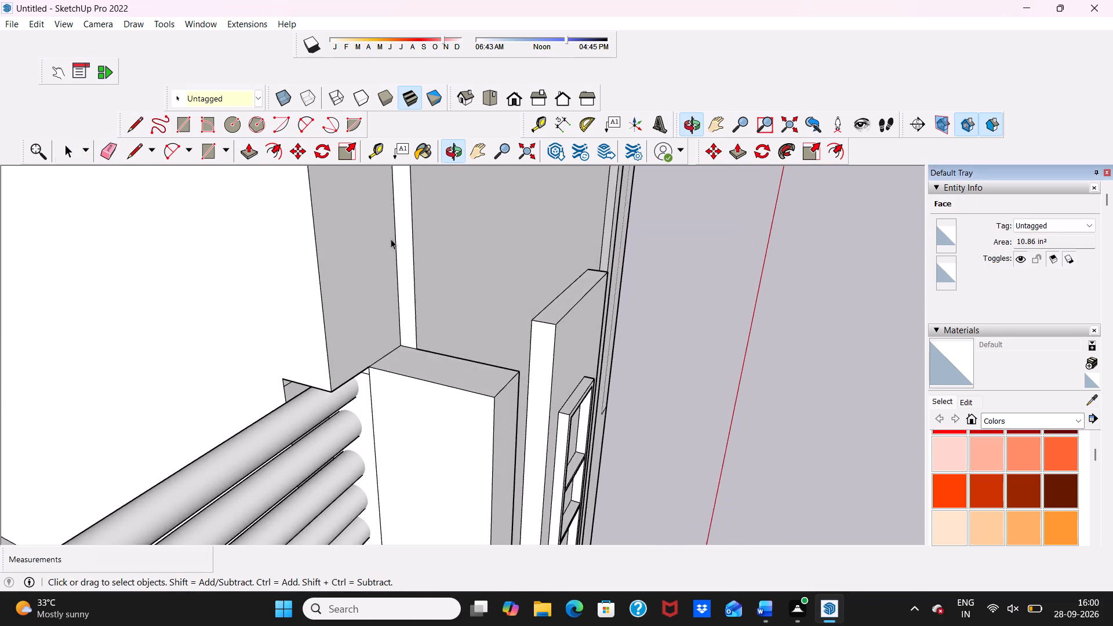
scroll(390, 234, down, 15)
scroll(477, 317, up, 1)
scroll(420, 195, up, 9)
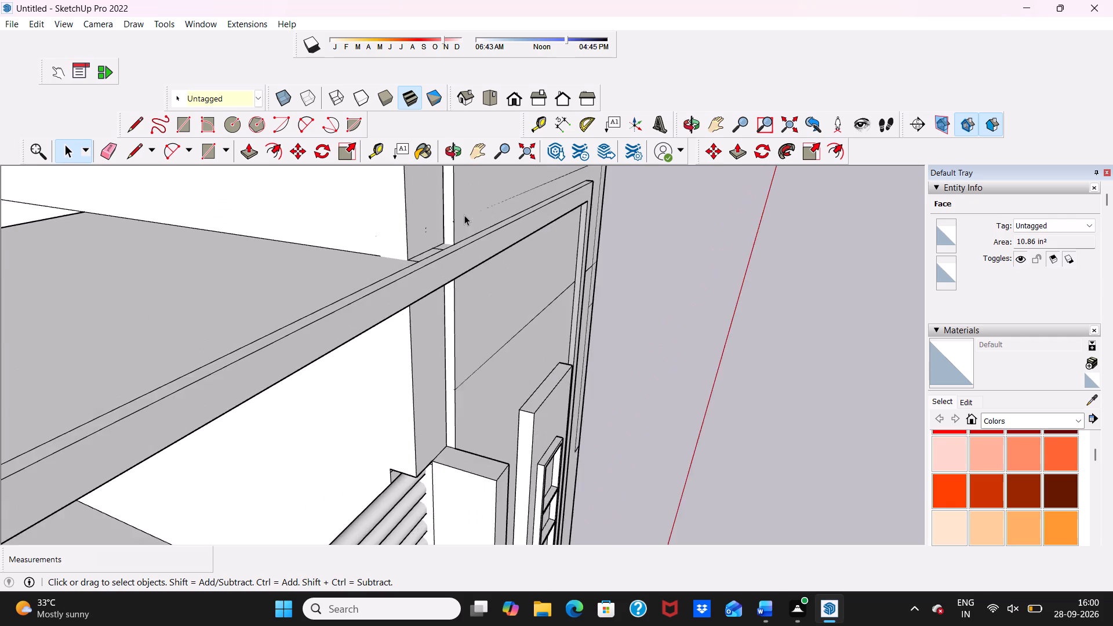
middle_drag(464, 215, 369, 333)
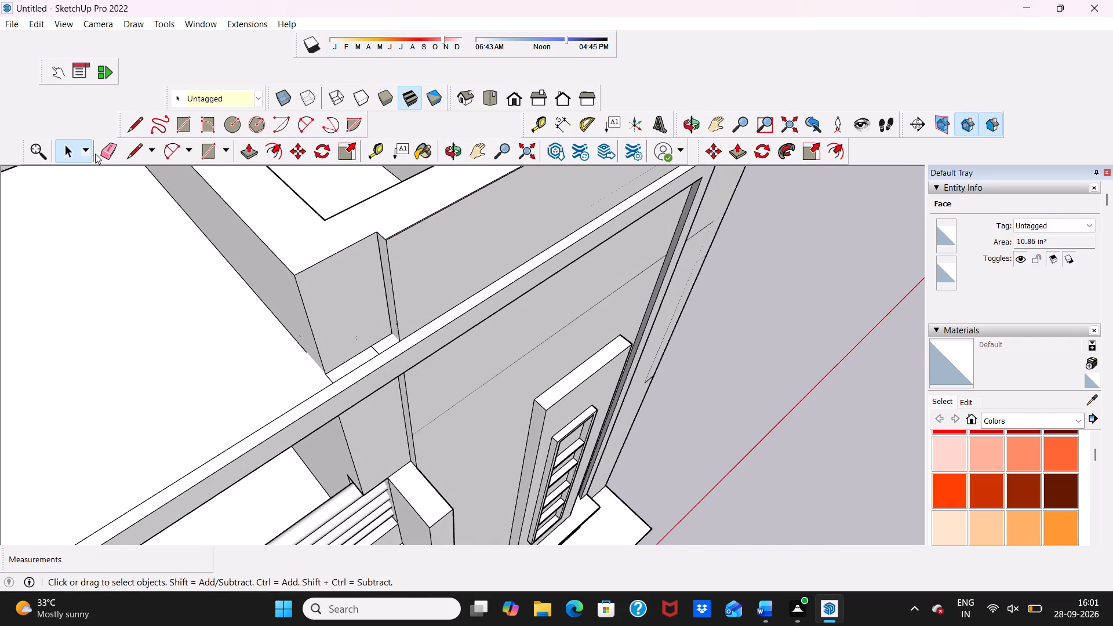
click(101, 150)
scroll(306, 345, up, 4)
scroll(392, 323, down, 1)
scroll(392, 323, up, 4)
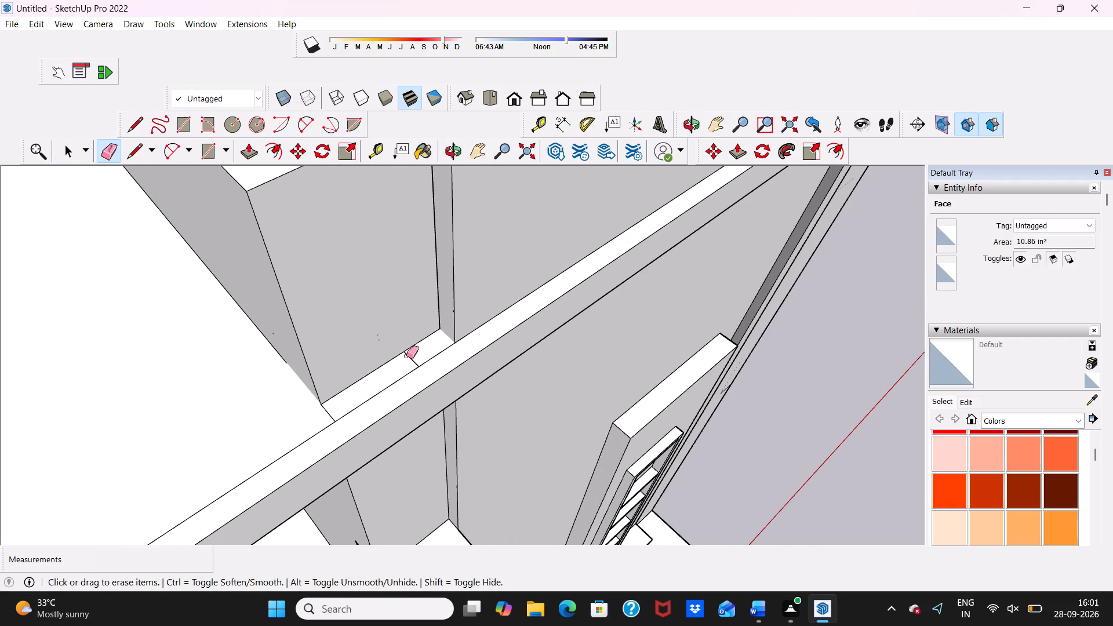
click(409, 358)
click(321, 420)
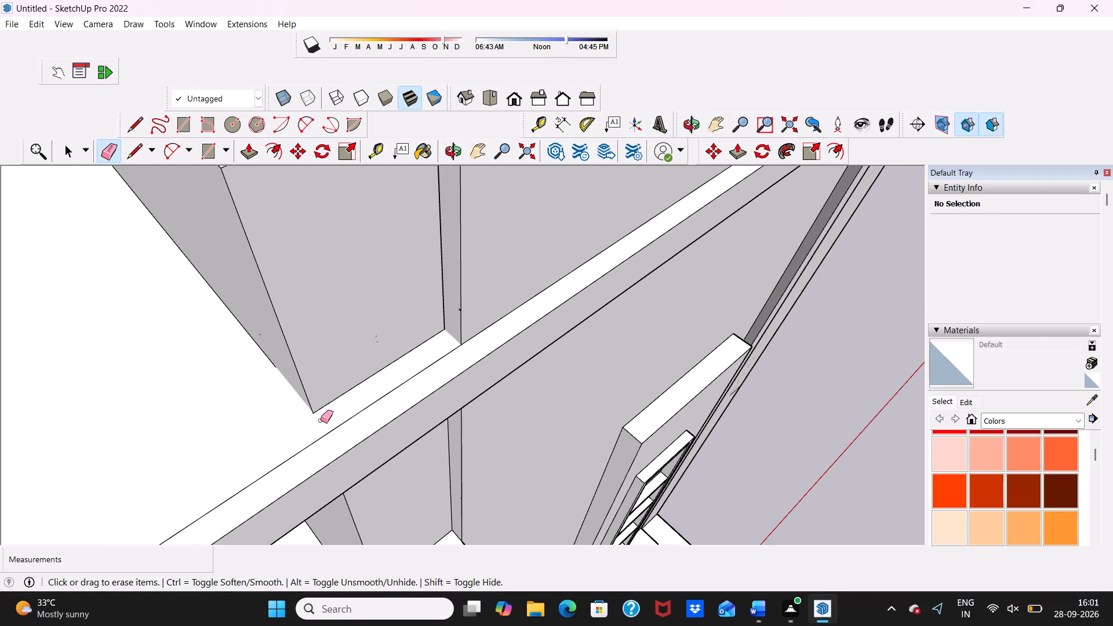
Erase the short stray vertical edge on the wall just under the terrace roof, near the corner post.
scroll(321, 420, down, 5)
middle_drag(325, 407, 170, 275)
scroll(170, 275, down, 1)
scroll(176, 268, up, 1)
scroll(212, 256, down, 8)
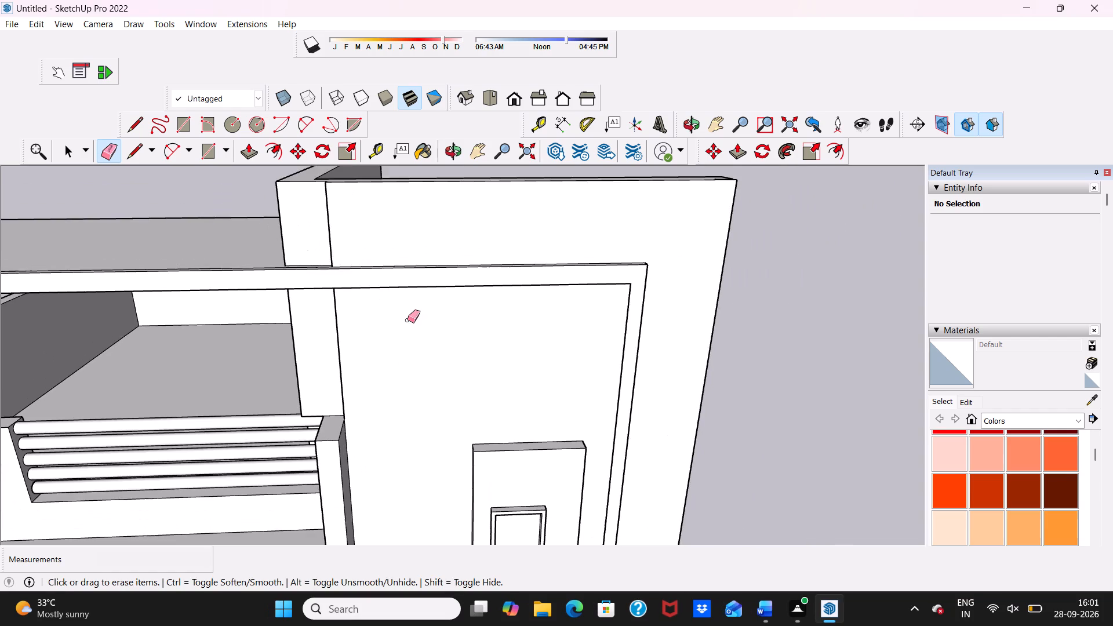
middle_drag(409, 321, 699, 282)
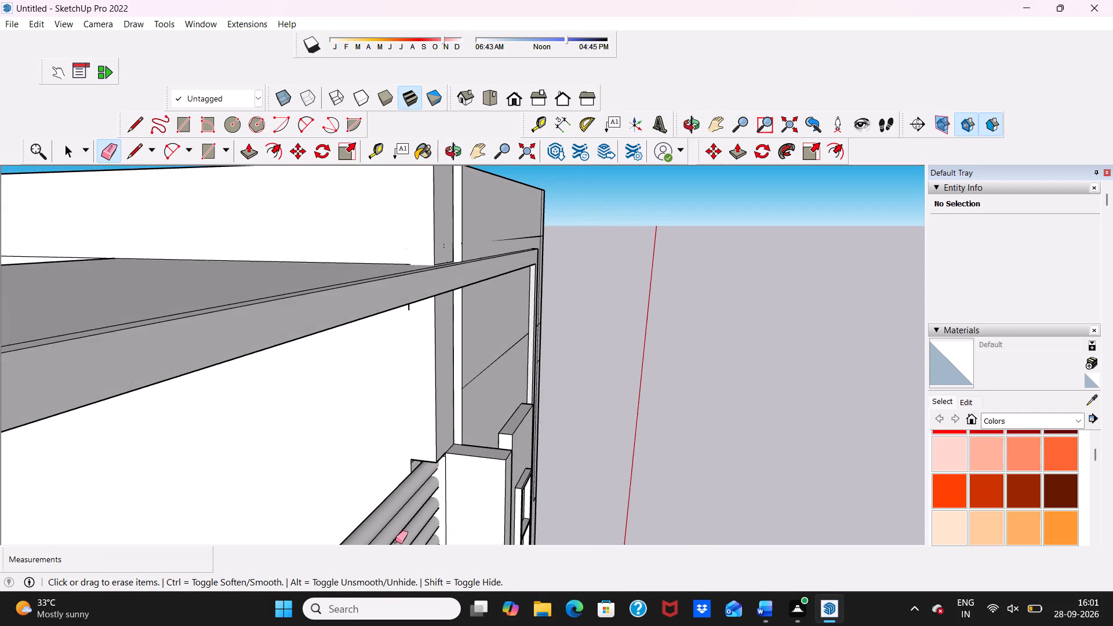
scroll(383, 530, up, 5)
scroll(472, 281, up, 1)
scroll(438, 264, down, 10)
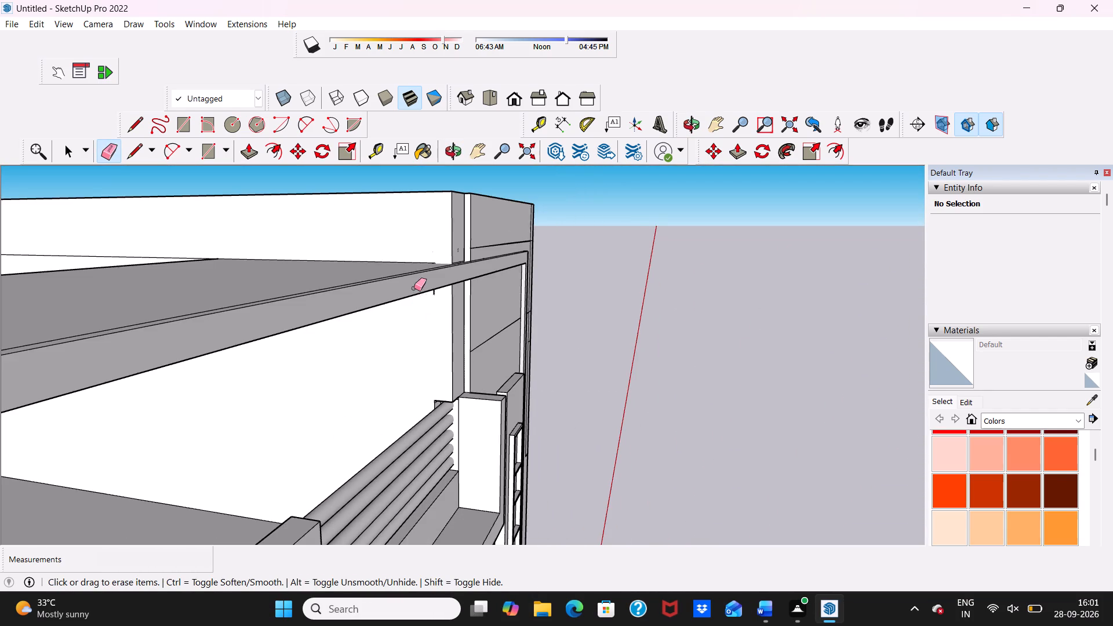
middle_drag(421, 316, 408, 232)
scroll(408, 232, up, 4)
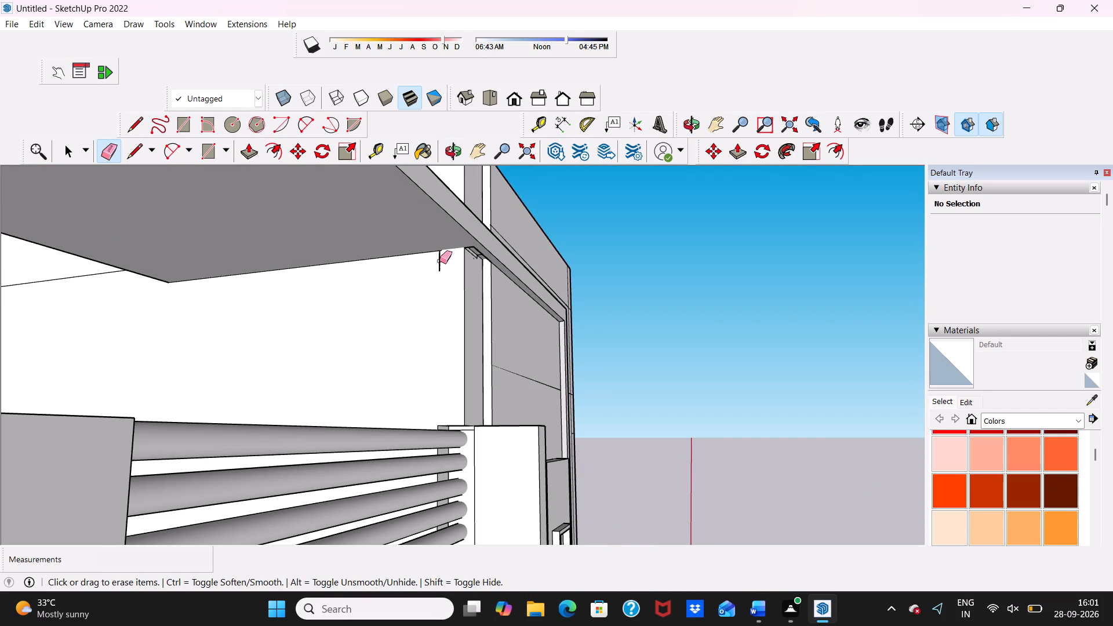
click(439, 263)
Erase the vertical dividing edge on the rear edge face of the terrace roof slab.
scroll(439, 263, down, 8)
middle_drag(443, 293, 225, 548)
scroll(253, 250, down, 4)
middle_drag(299, 290, 701, 210)
middle_drag(490, 331, 599, 279)
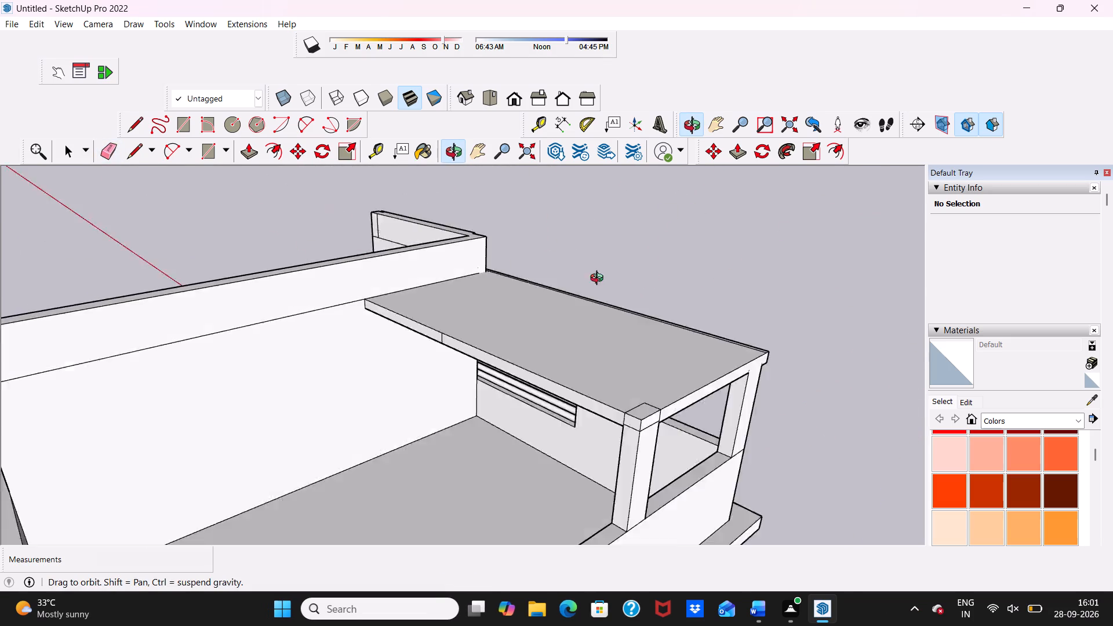
middle_drag(599, 279, 737, 245)
scroll(612, 291, up, 8)
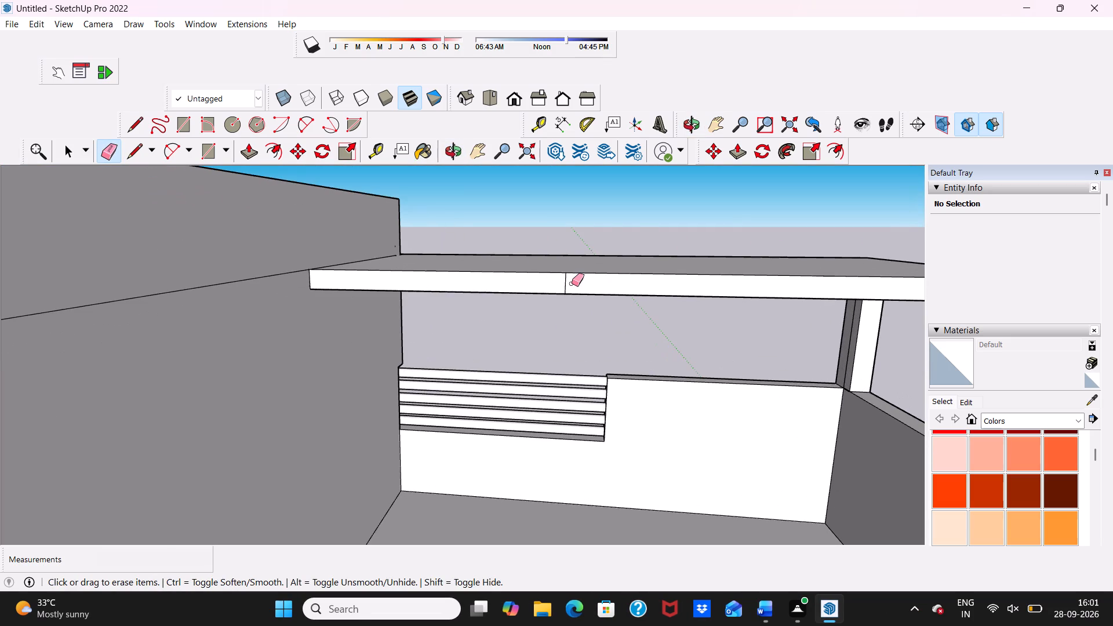
click(562, 289)
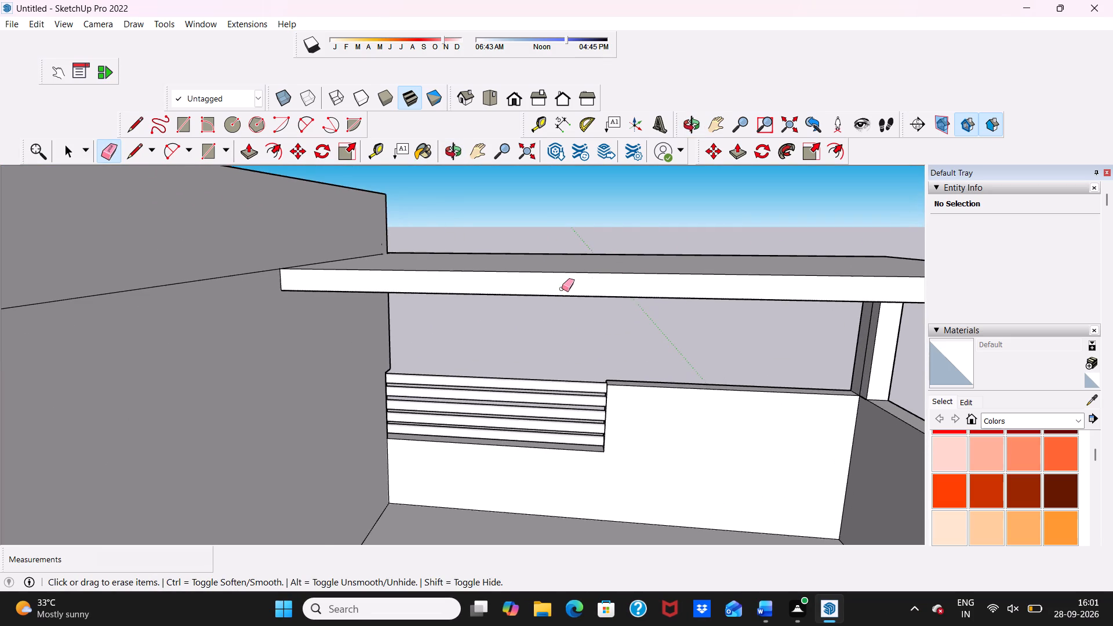
Erase the horizontal seam along the long wall's terrace-side face and the matching seam across its end face.
scroll(472, 289, down, 4)
click(141, 305)
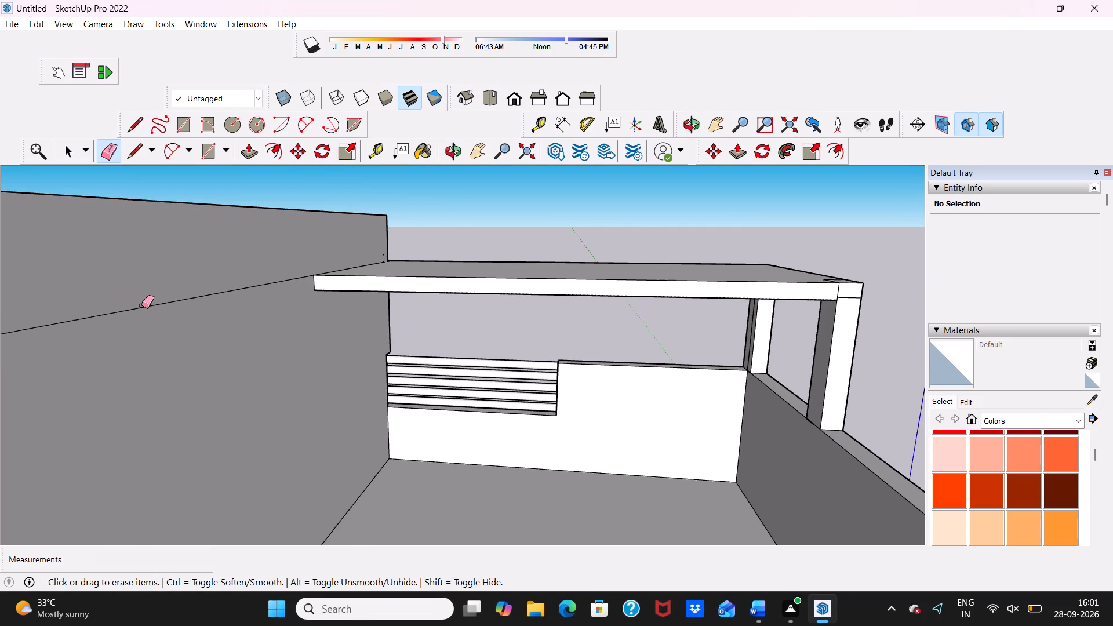
click(141, 308)
scroll(141, 305, down, 5)
scroll(180, 306, up, 1)
scroll(241, 306, down, 12)
middle_drag(321, 354, 478, 362)
scroll(518, 339, up, 11)
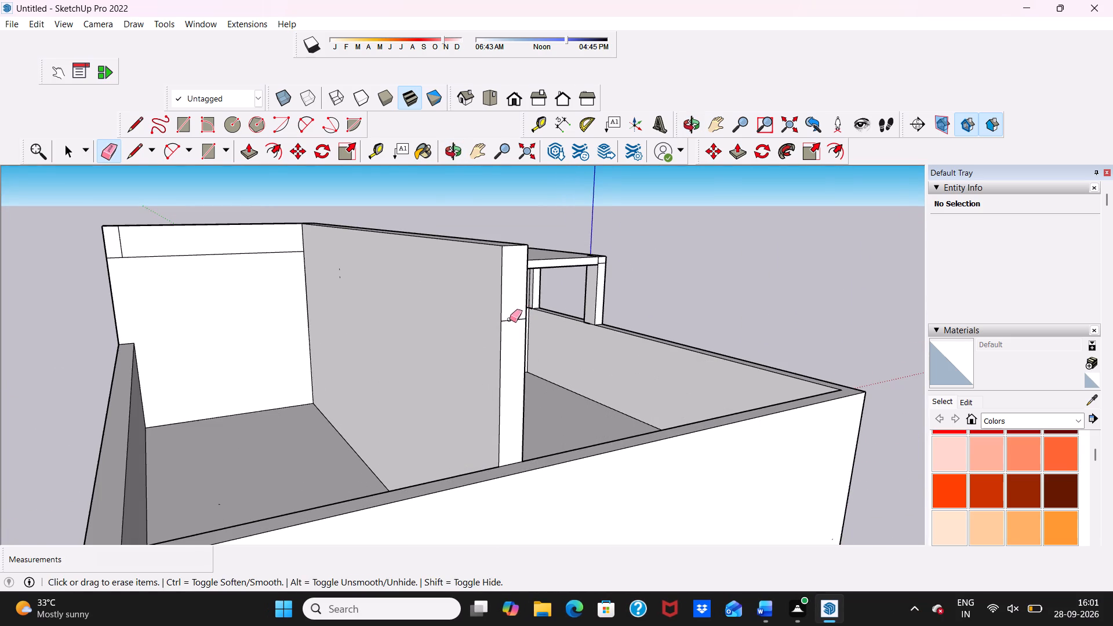
scroll(510, 318, up, 10)
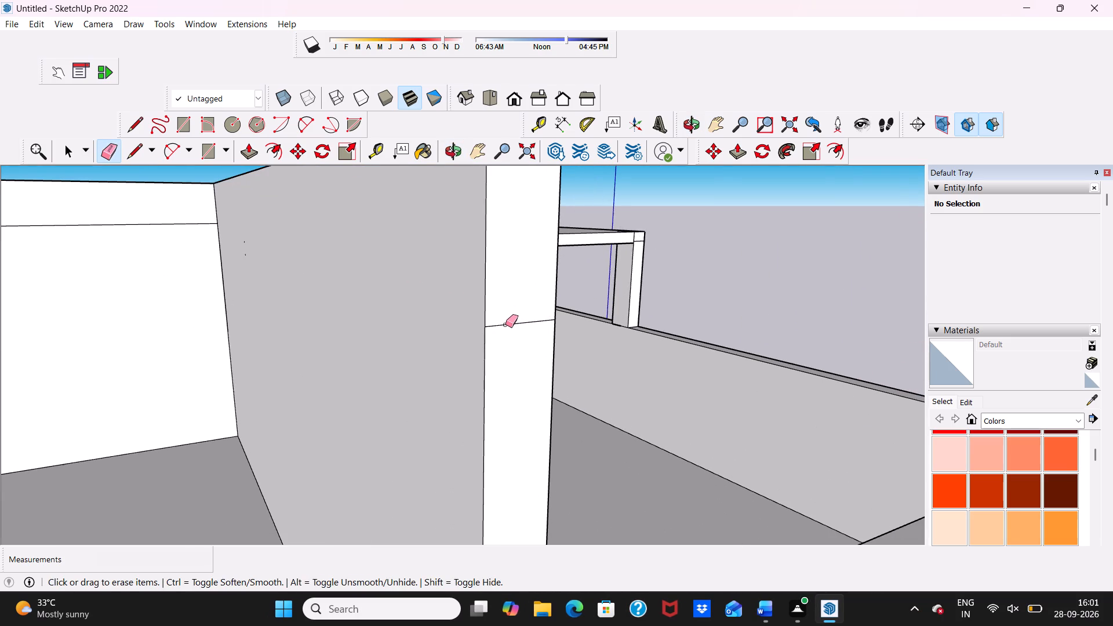
click(505, 325)
Erase the long horizontal seam on the inner face of the tall front wall.
scroll(505, 325, down, 12)
middle_drag(506, 321, 584, 391)
scroll(0, 203, up, 5)
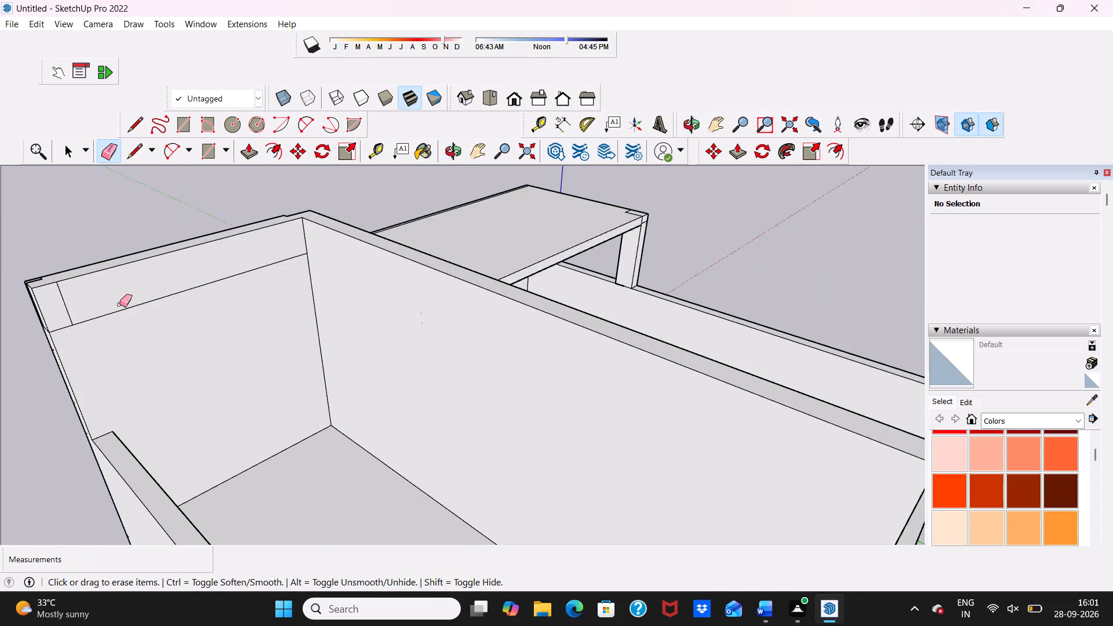
scroll(131, 312, up, 9)
click(114, 337)
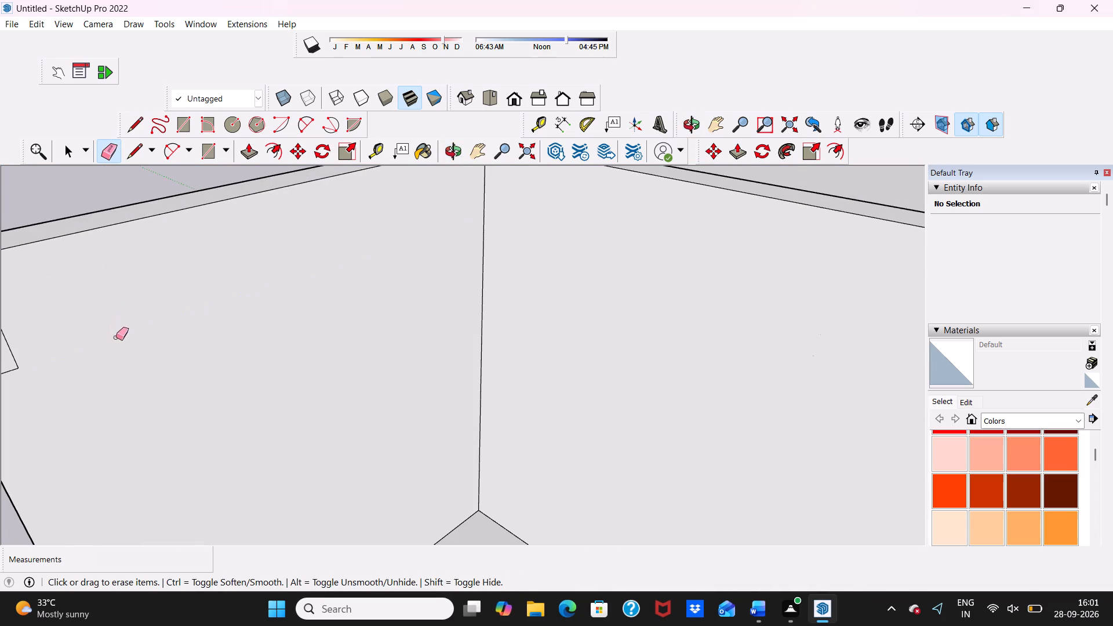
Erase the vertical and bottom outline edges of the notch from the tall front wall's inner face near its outer top corner.
scroll(130, 325, down, 11)
scroll(174, 312, up, 10)
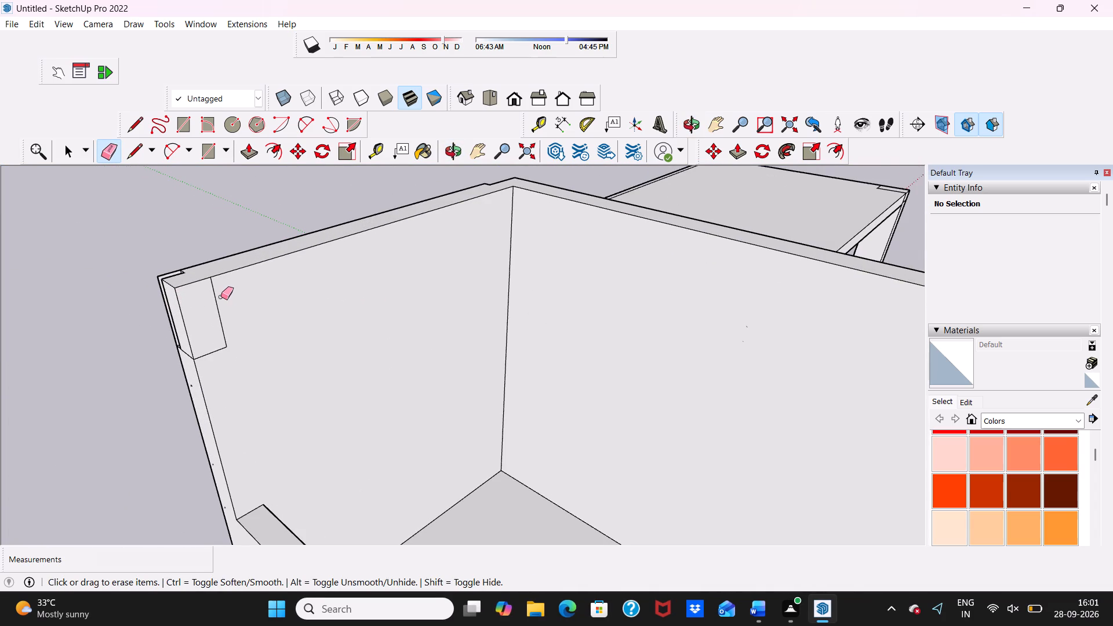
click(221, 297)
click(223, 293)
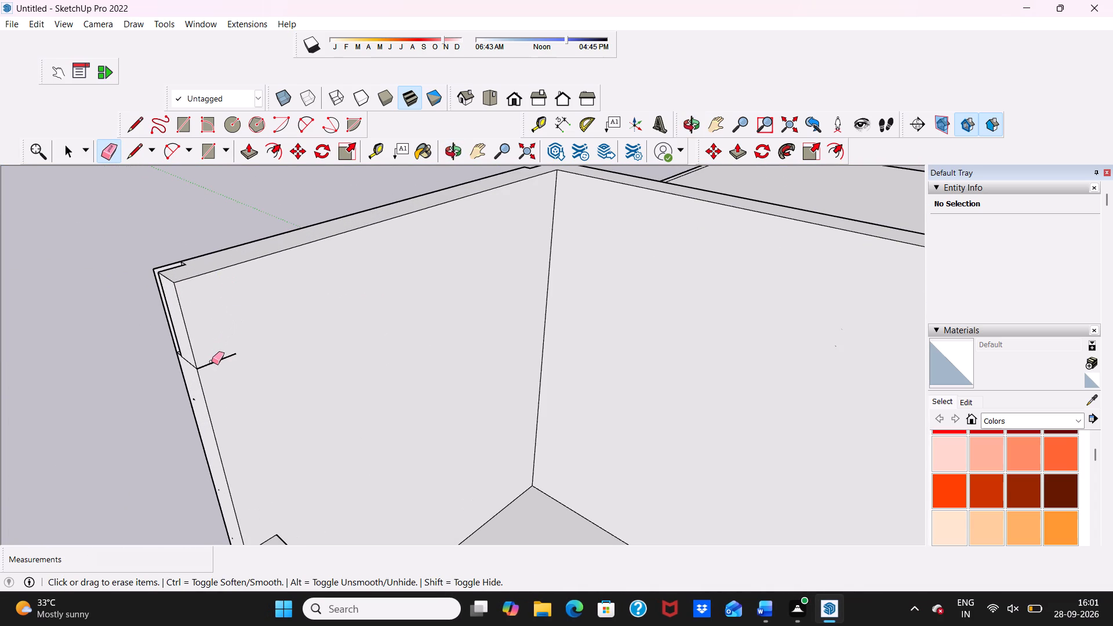
click(212, 363)
Erase the short horizontal seam across the tall front wall's end face, beside the bottom of the notch.
scroll(116, 331, down, 3)
middle_drag(116, 331, 258, 303)
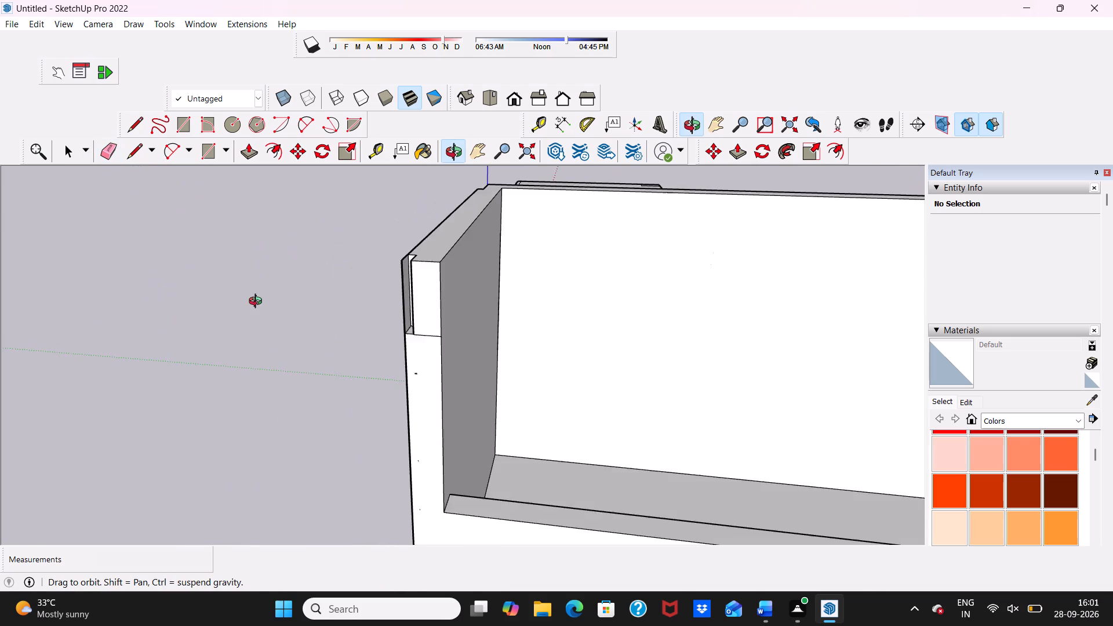
middle_drag(258, 303, 261, 305)
scroll(410, 351, up, 9)
click(449, 343)
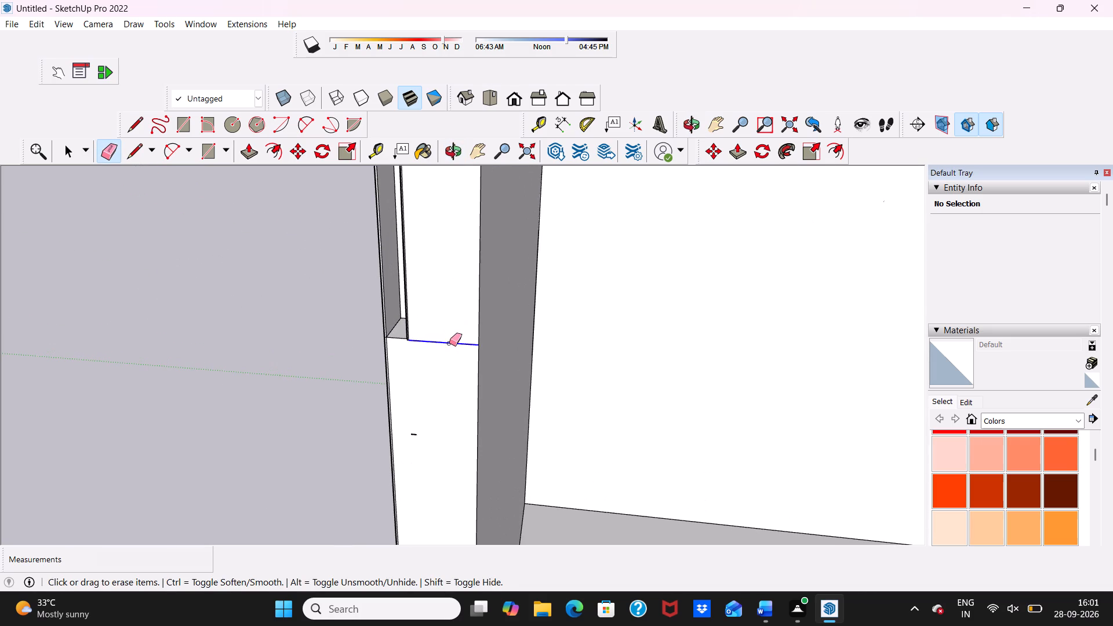
Push/Pull the floor face of the corner notch up 2' so it is flush with the tall front wall's top.
scroll(442, 334, down, 5)
key(space)
scroll(426, 250, up, 5)
middle_drag(404, 238, 511, 238)
scroll(426, 264, up, 6)
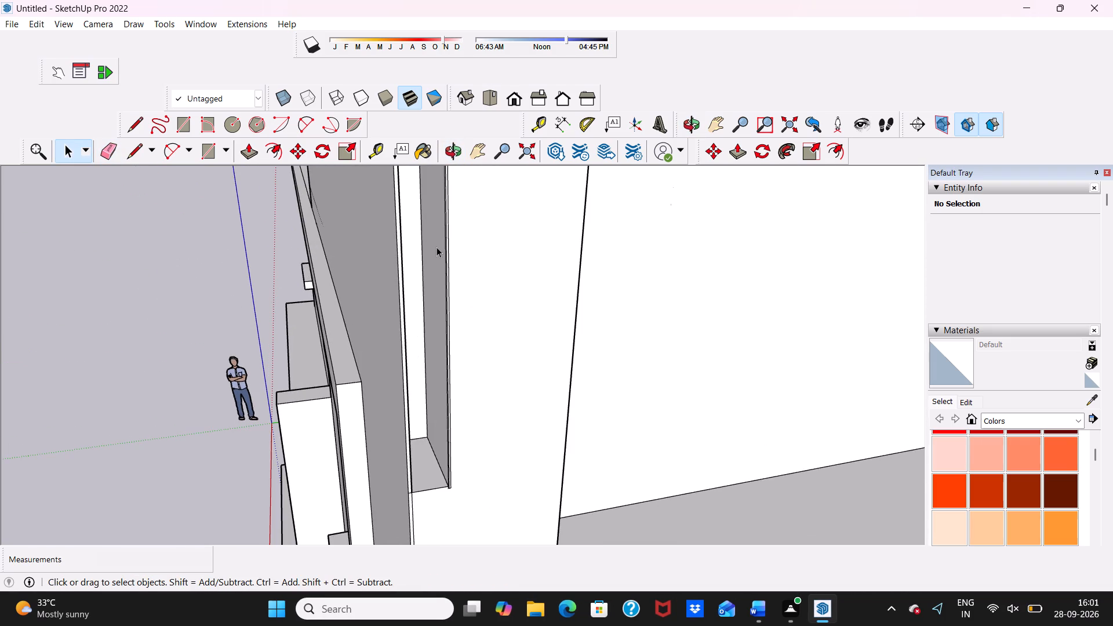
click(437, 247)
click(423, 479)
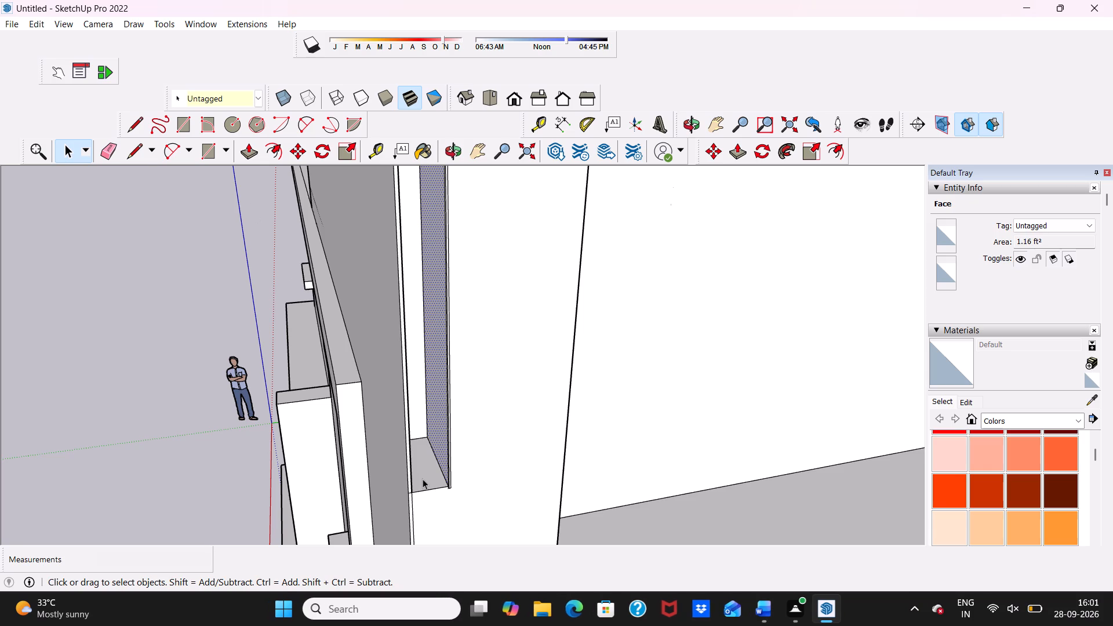
click(250, 145)
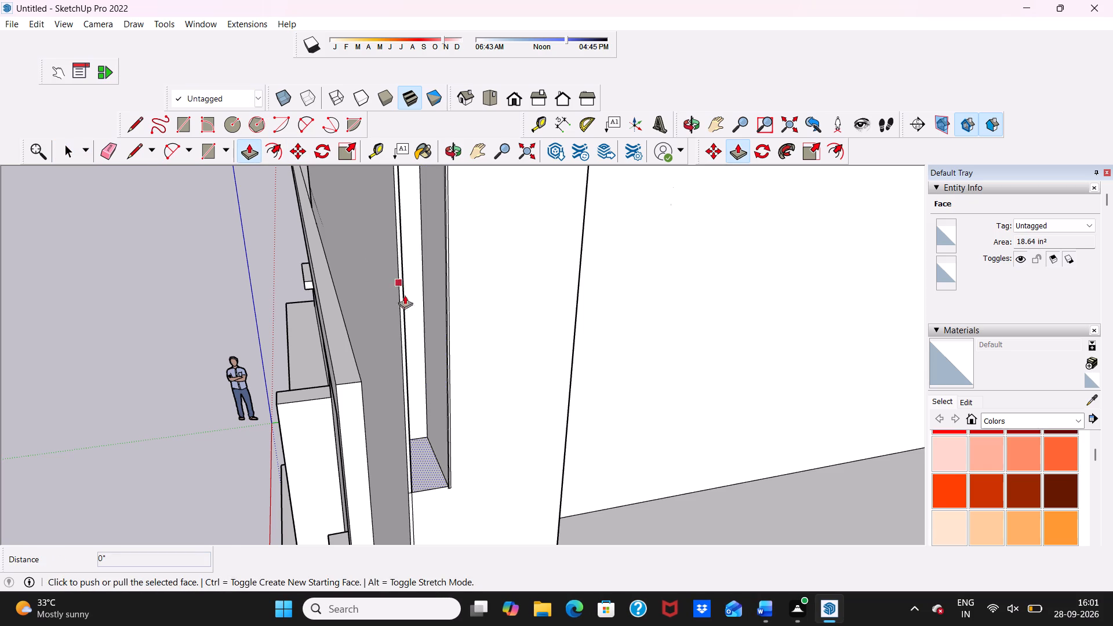
scroll(425, 422, down, 3)
click(429, 463)
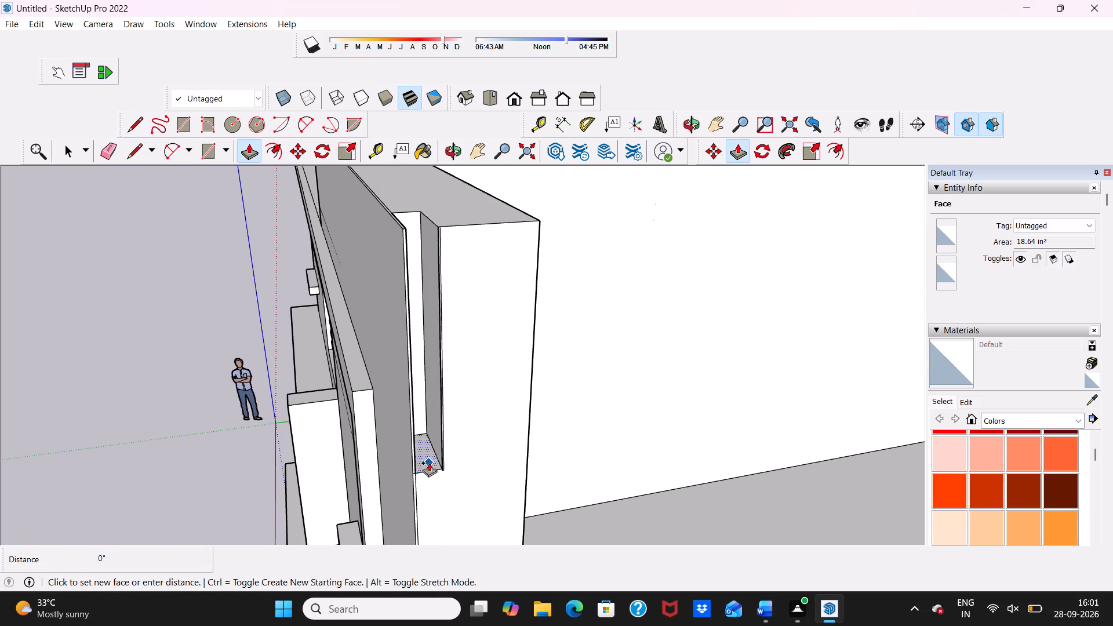
scroll(410, 238, down, 1)
middle_drag(410, 238, 376, 341)
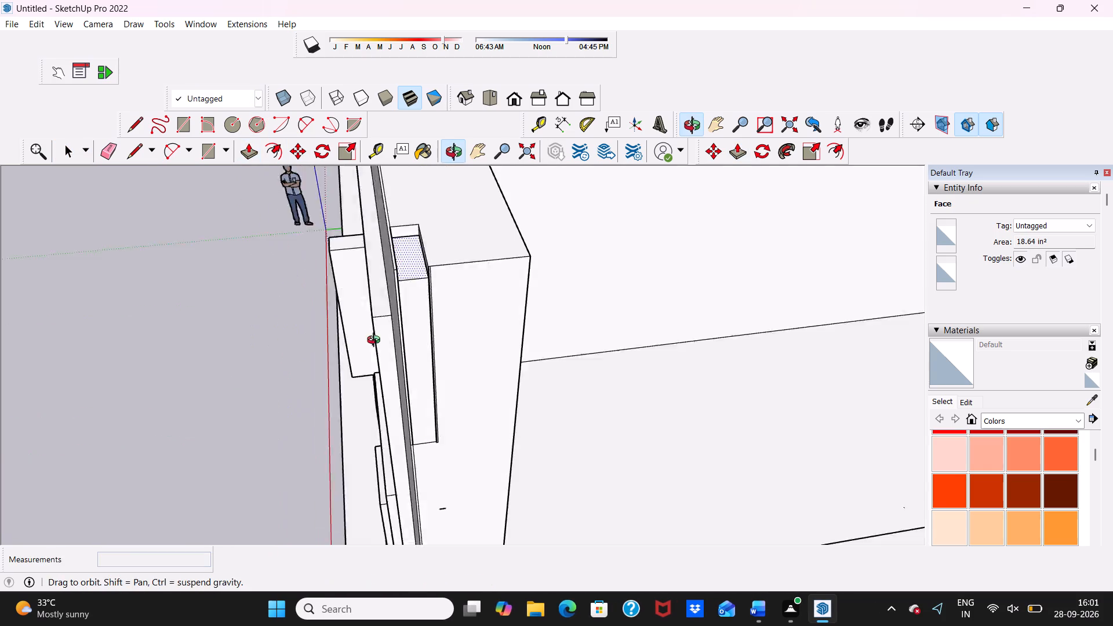
middle_drag(376, 341, 368, 359)
scroll(398, 249, up, 2)
scroll(467, 262, up, 4)
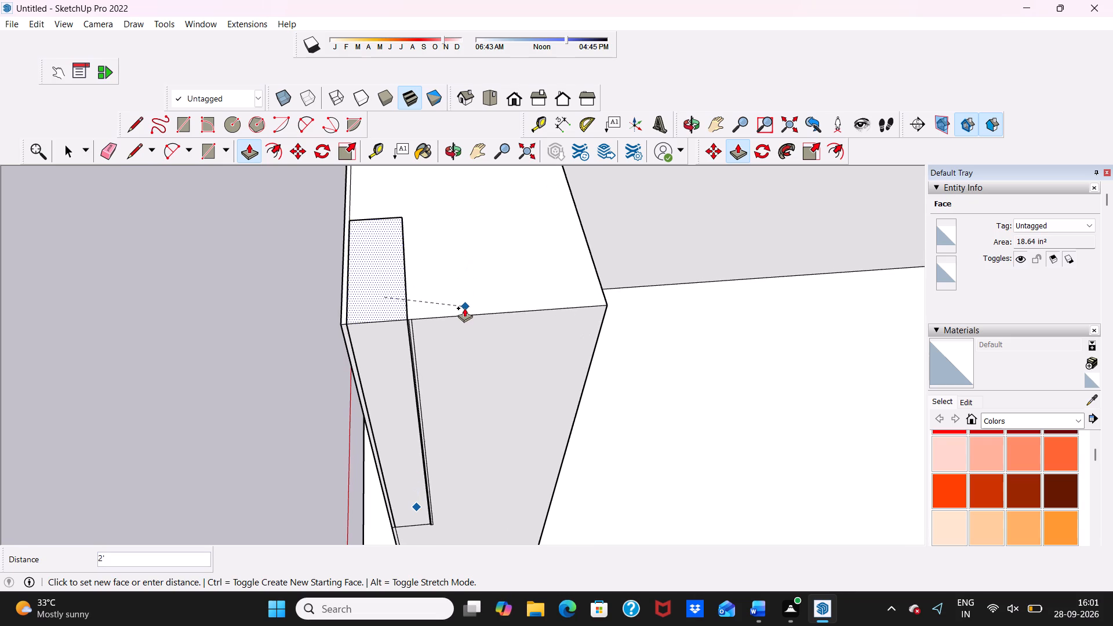
click(443, 307)
Erase the short stray dash just below the filled notch on the tall front wall's end face.
middle_drag(430, 294, 377, 219)
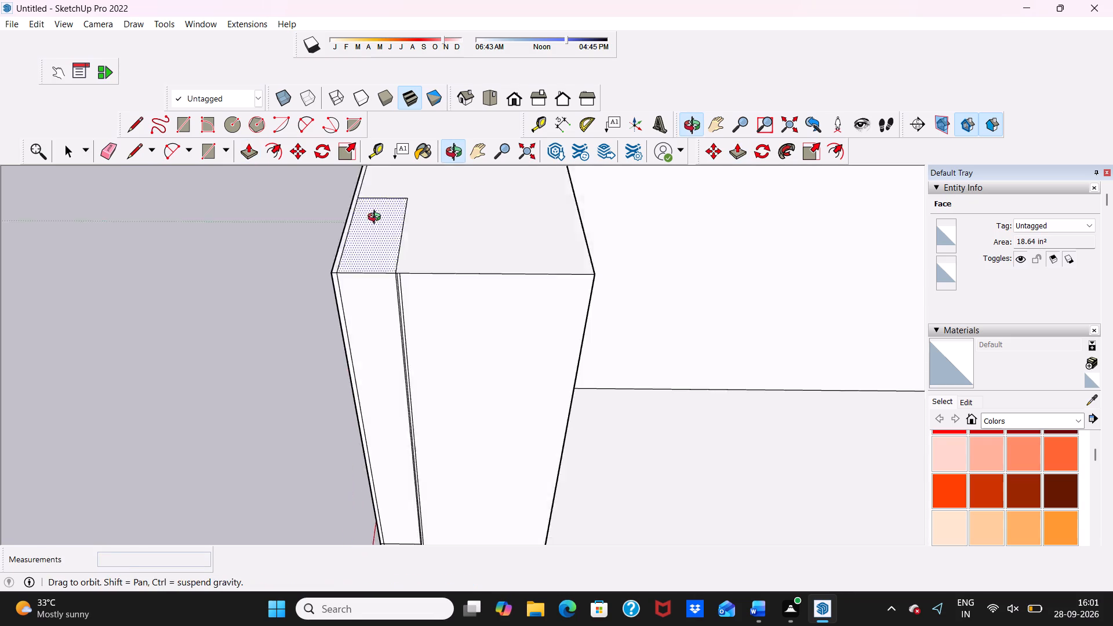
middle_drag(377, 219, 374, 212)
scroll(374, 212, up, 4)
scroll(206, 174, down, 4)
key(space)
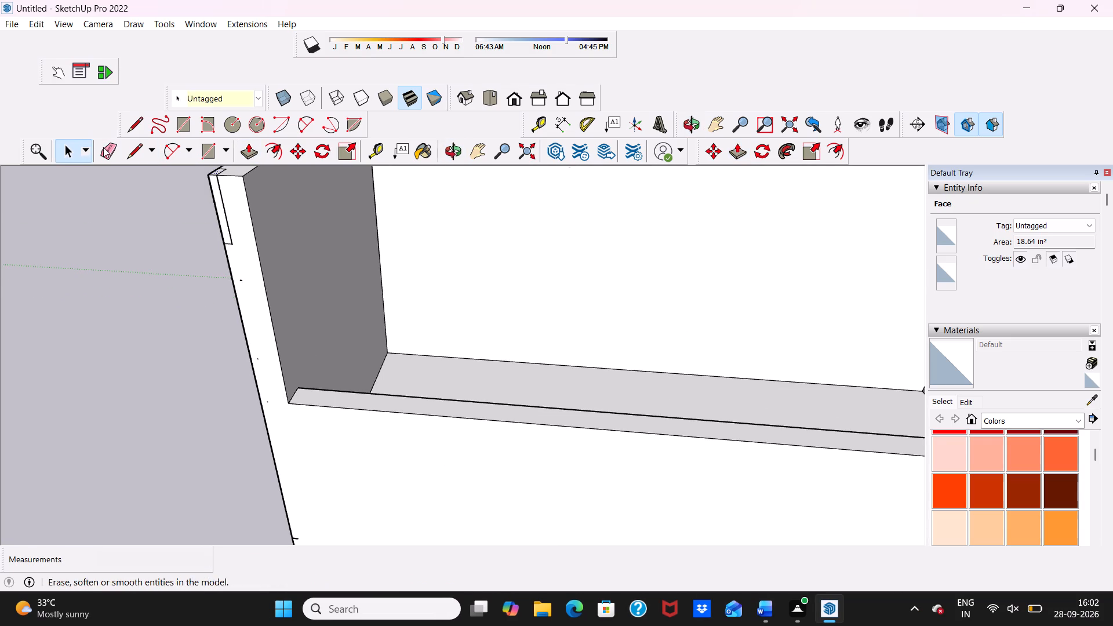
drag(105, 152, 105, 161)
scroll(293, 282, up, 9)
scroll(257, 247, down, 5)
scroll(223, 316, down, 1)
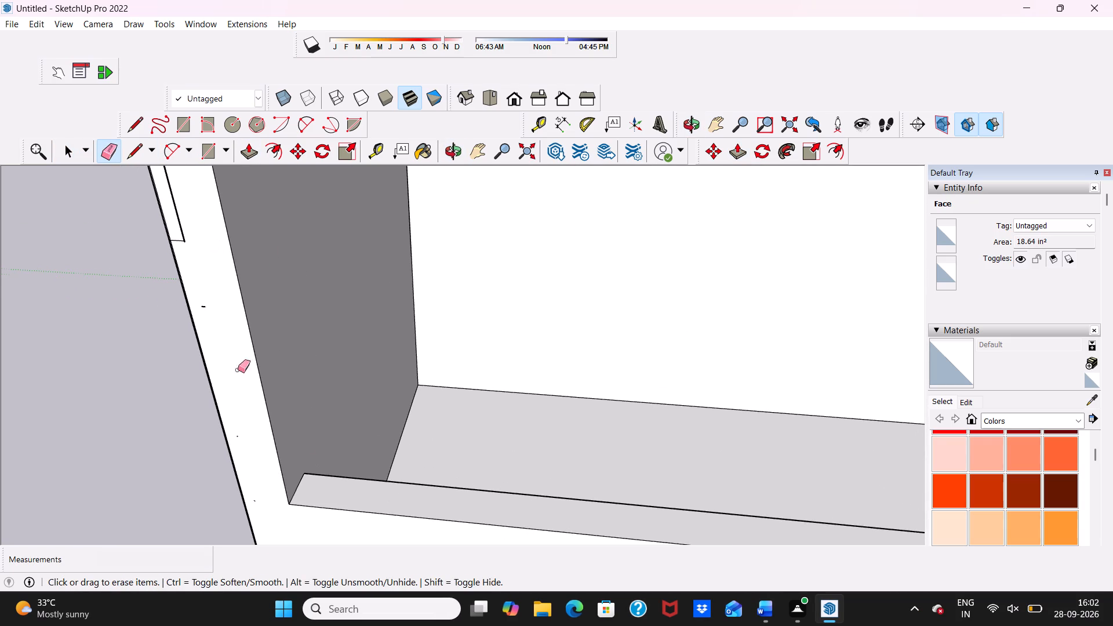
scroll(238, 370, down, 2)
scroll(192, 373, up, 10)
scroll(351, 343, down, 5)
scroll(254, 385, down, 3)
scroll(478, 362, up, 4)
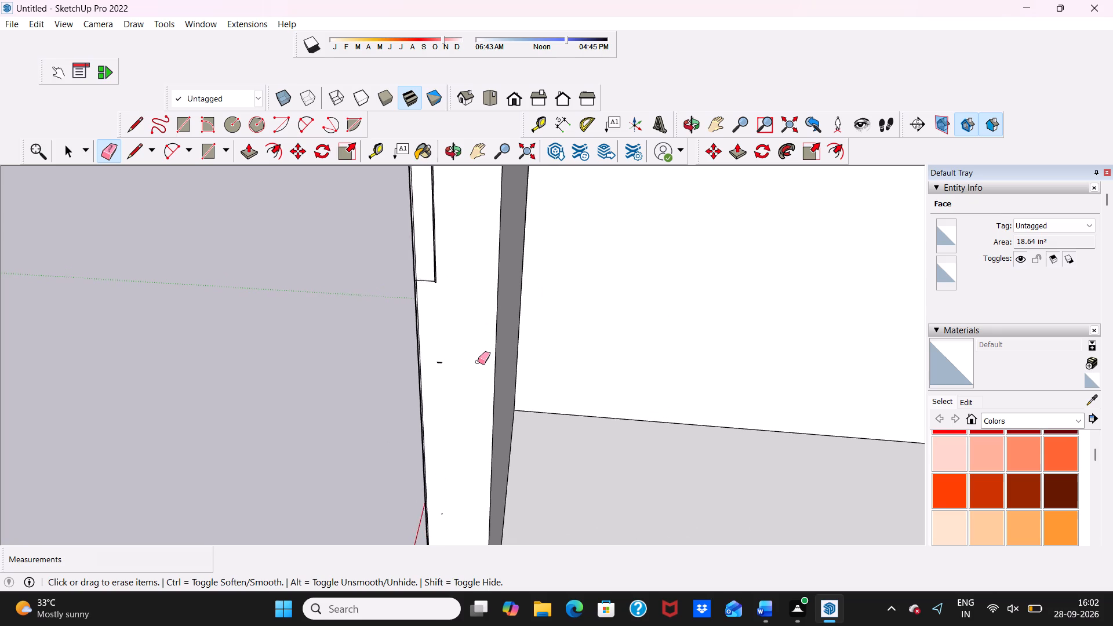
scroll(478, 362, up, 2)
click(438, 363)
scroll(430, 341, down, 5)
scroll(445, 383, up, 3)
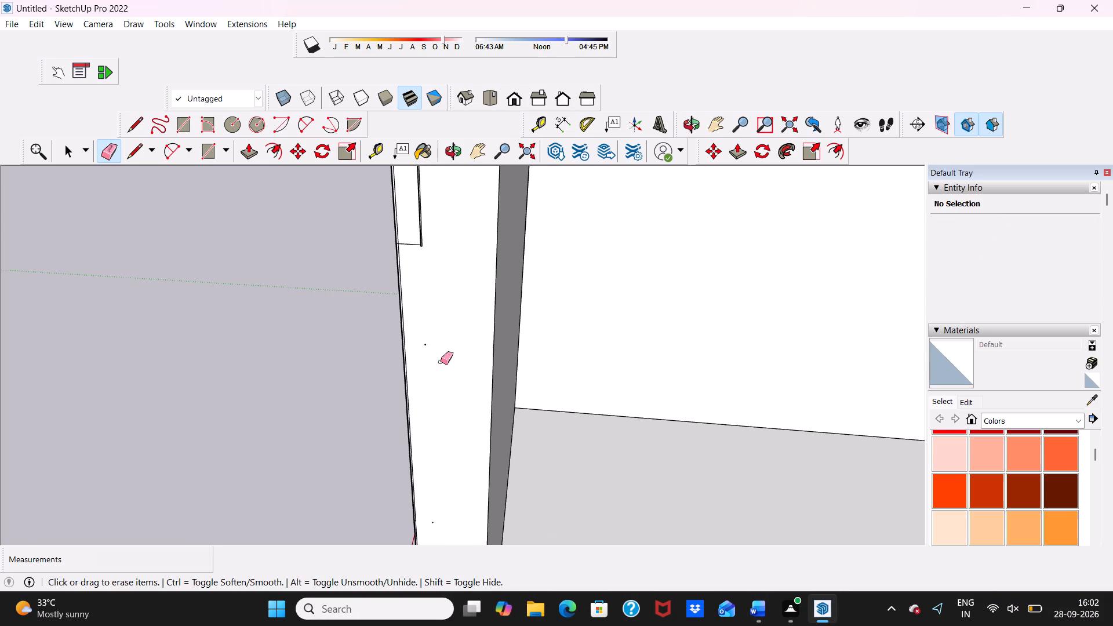
Erase the next tiny stray dash further down the tall front wall's end face.
scroll(441, 362, up, 11)
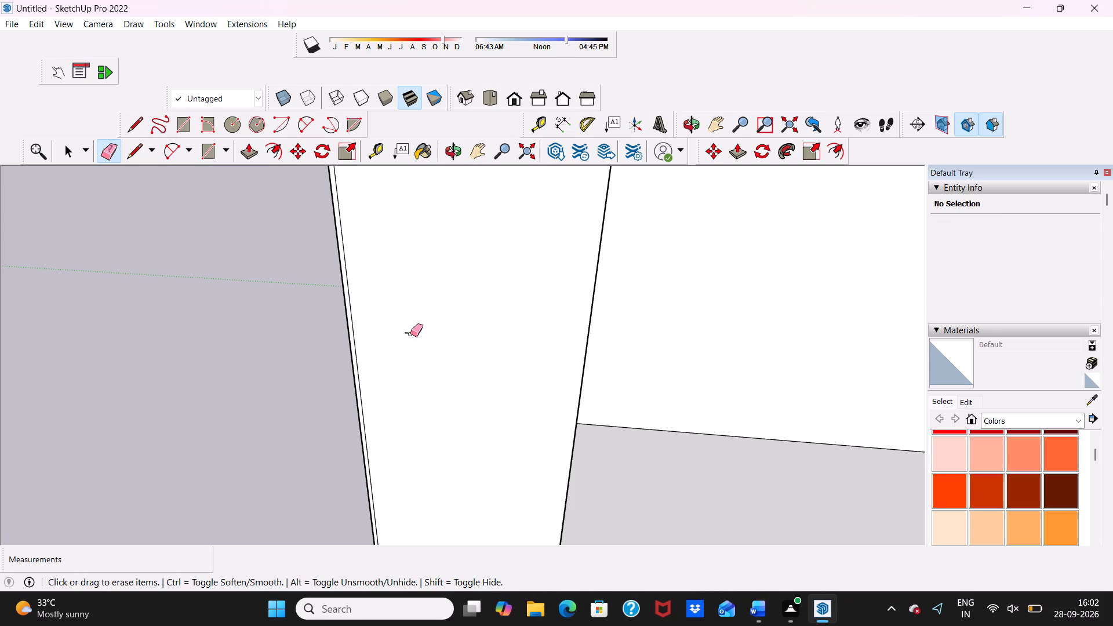
click(403, 333)
scroll(409, 328, down, 2)
scroll(416, 337, up, 4)
scroll(417, 337, down, 1)
scroll(417, 337, up, 3)
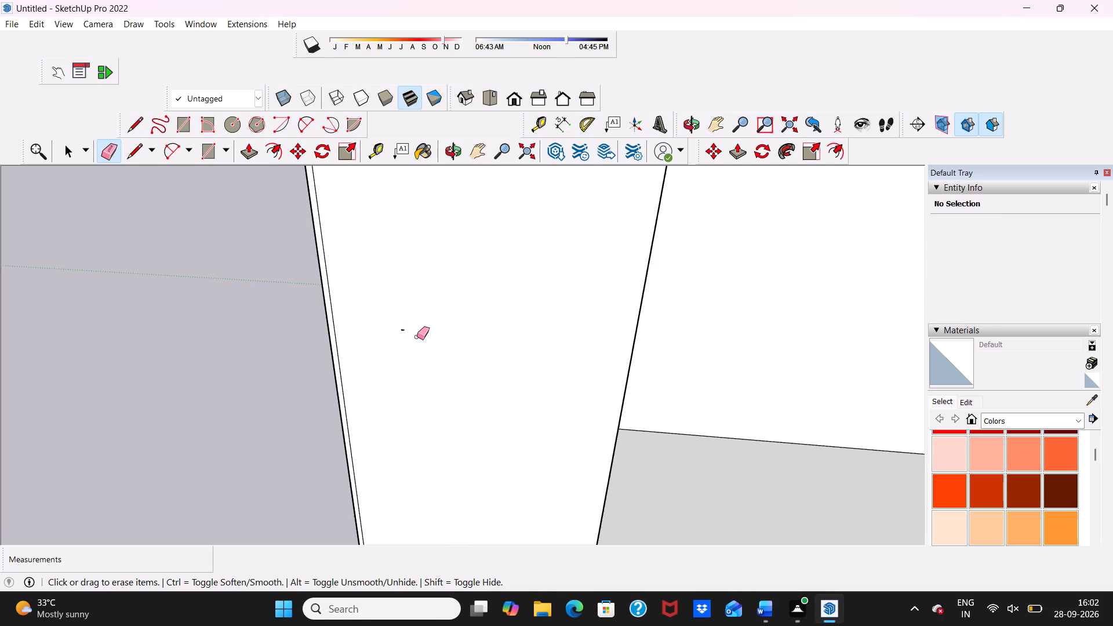
scroll(417, 337, up, 5)
click(396, 326)
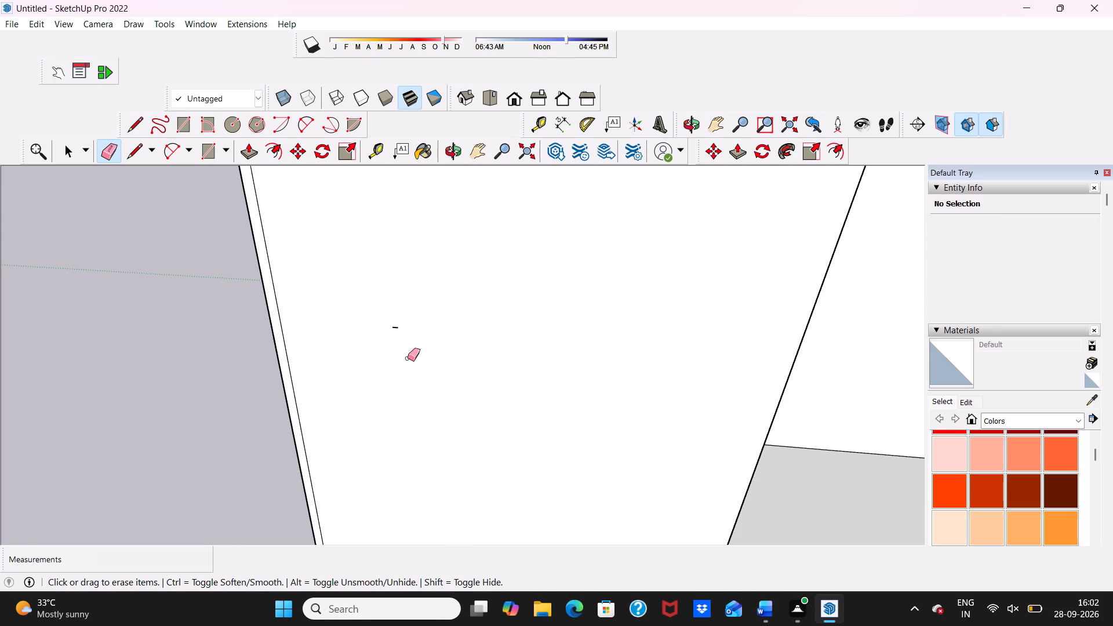
scroll(393, 341, up, 8)
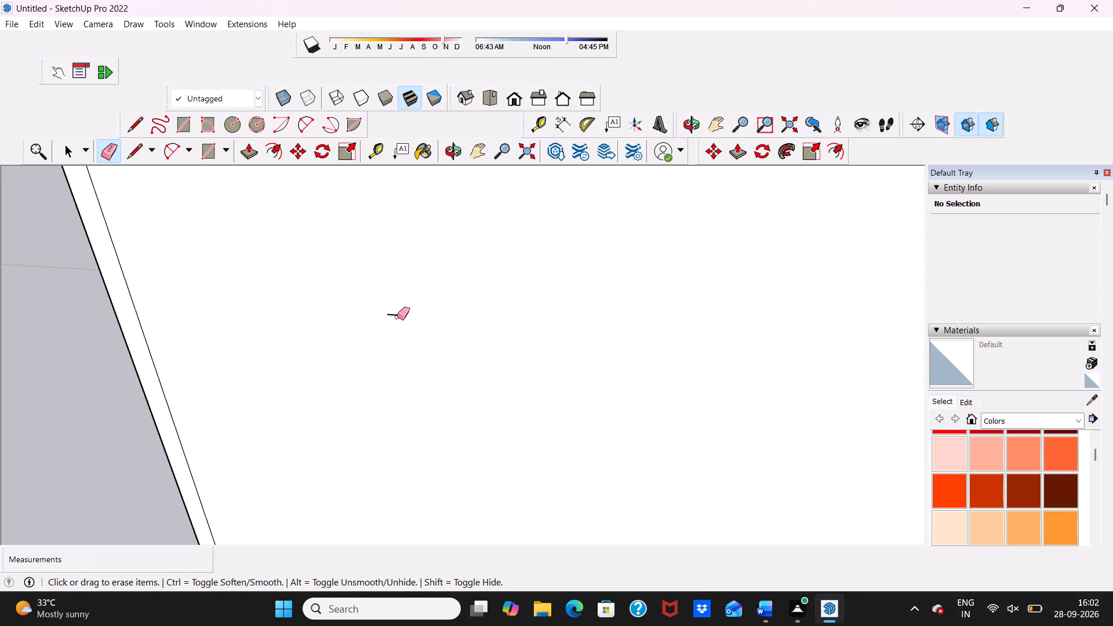
click(397, 317)
click(397, 312)
click(391, 314)
click(394, 317)
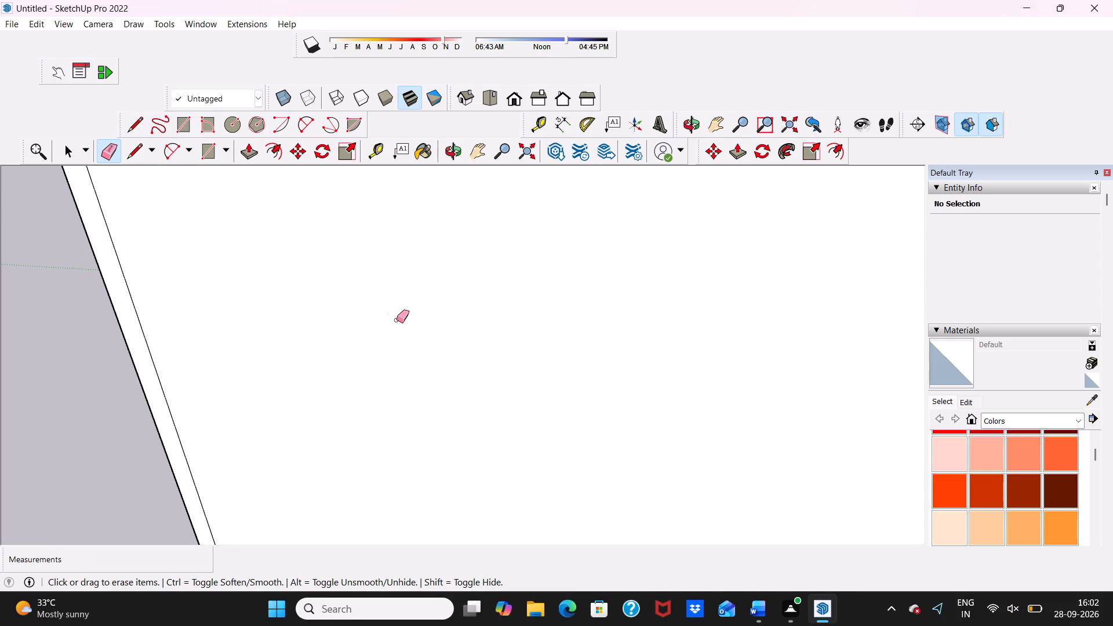
Erase the vertical and bottom outline edges of the filled notch on the tall front wall's end face.
scroll(397, 321, down, 9)
scroll(434, 392, up, 1)
scroll(434, 394, down, 20)
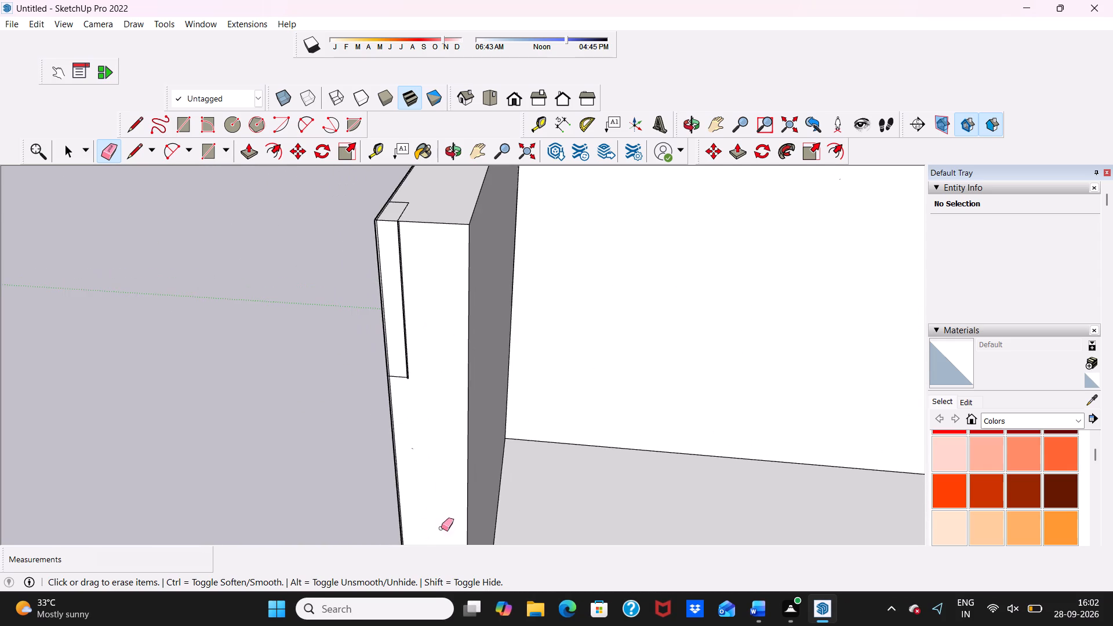
scroll(413, 323, up, 7)
drag(393, 292, 391, 297)
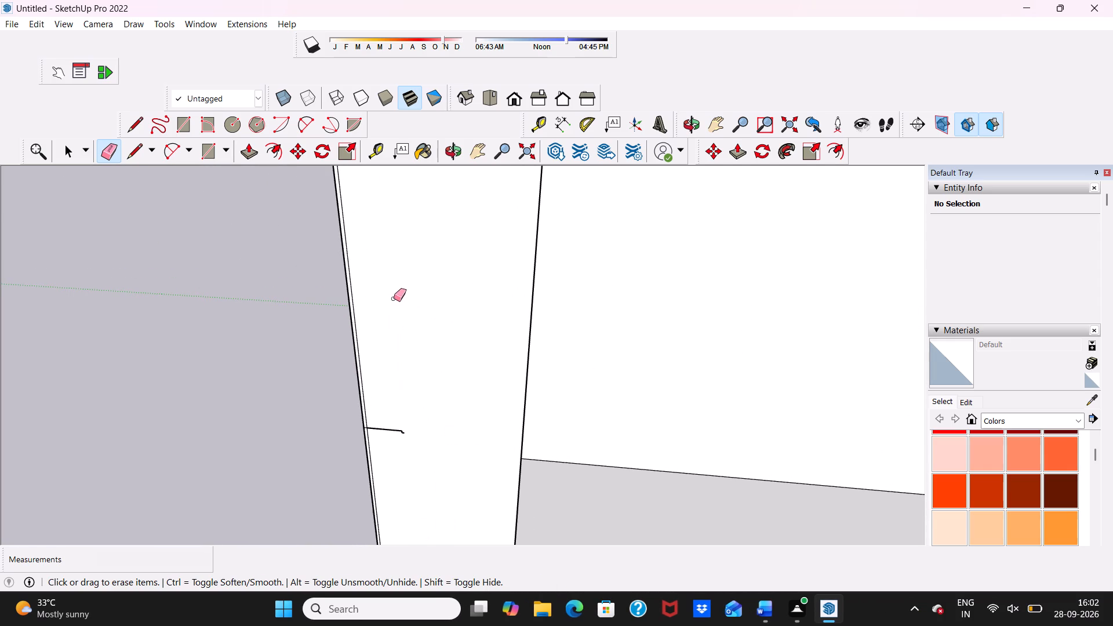
scroll(394, 302, up, 1)
scroll(394, 312, down, 4)
scroll(366, 395, up, 8)
scroll(383, 383, down, 10)
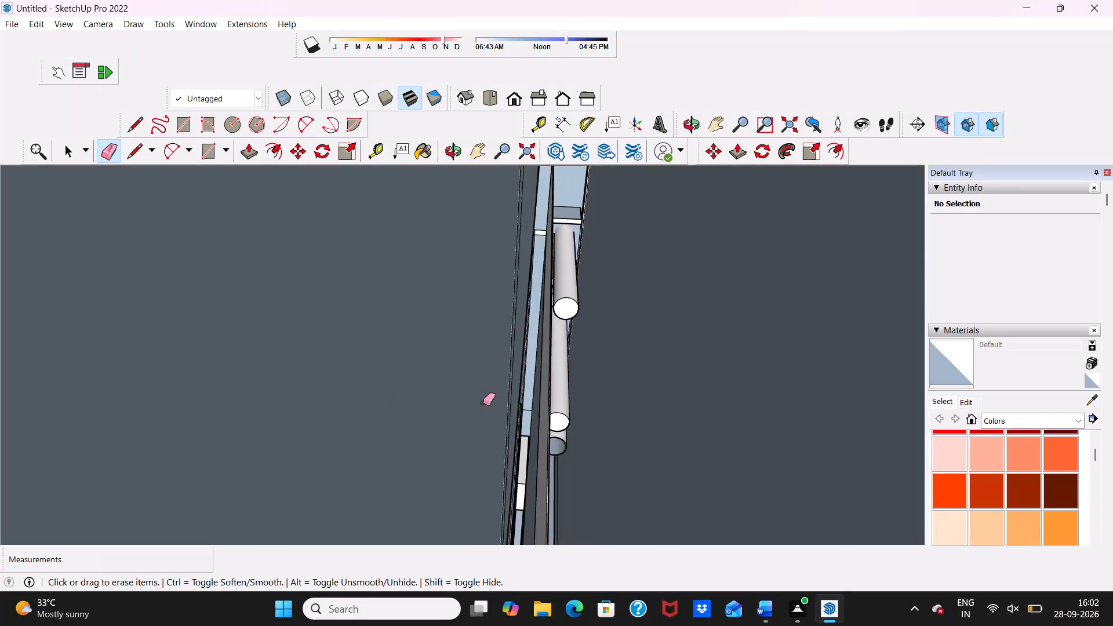
scroll(482, 403, down, 4)
click(505, 101)
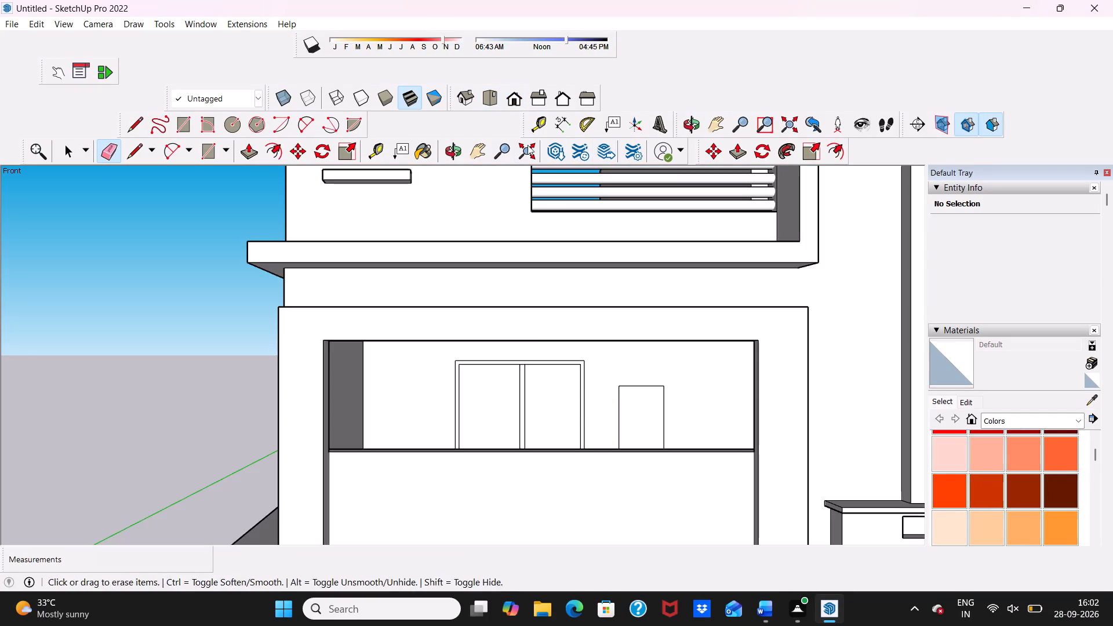
scroll(399, 367, down, 5)
middle_drag(528, 370, 114, 483)
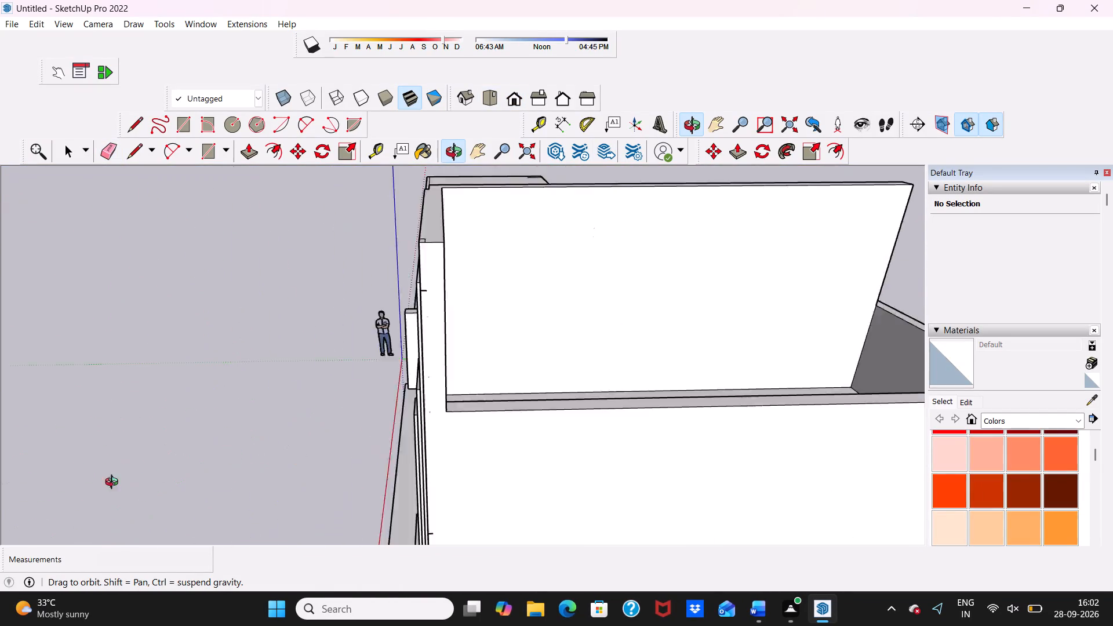
middle_drag(114, 483, 172, 483)
scroll(457, 299, up, 9)
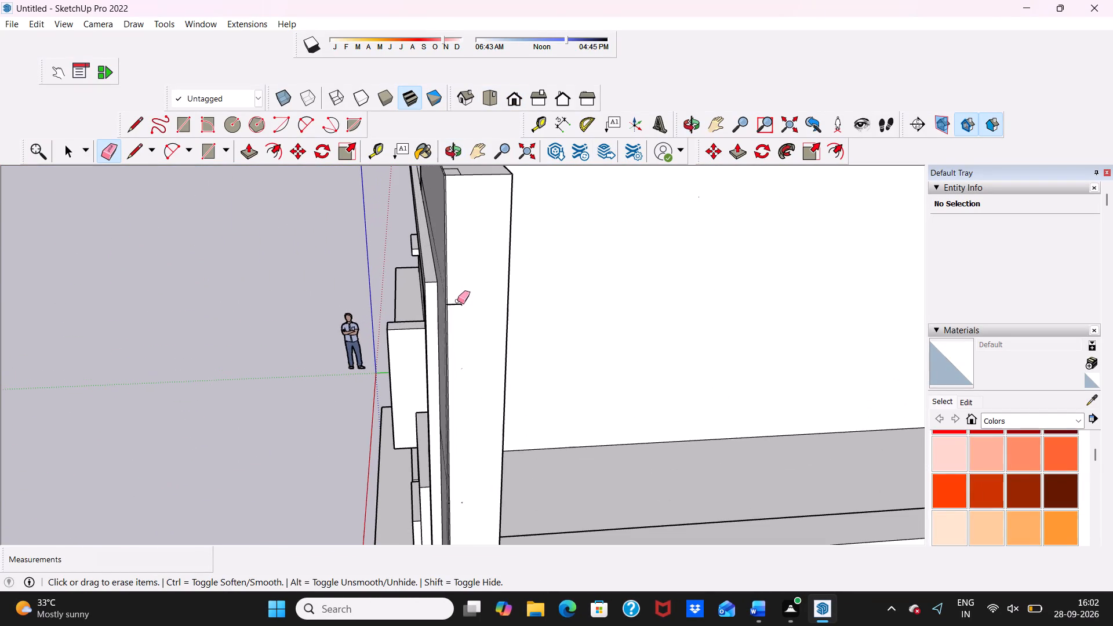
click(456, 303)
Erase the two remaining outline edges of the filled notch on the tall front wall's top face.
scroll(454, 303, down, 5)
middle_drag(470, 358, 470, 376)
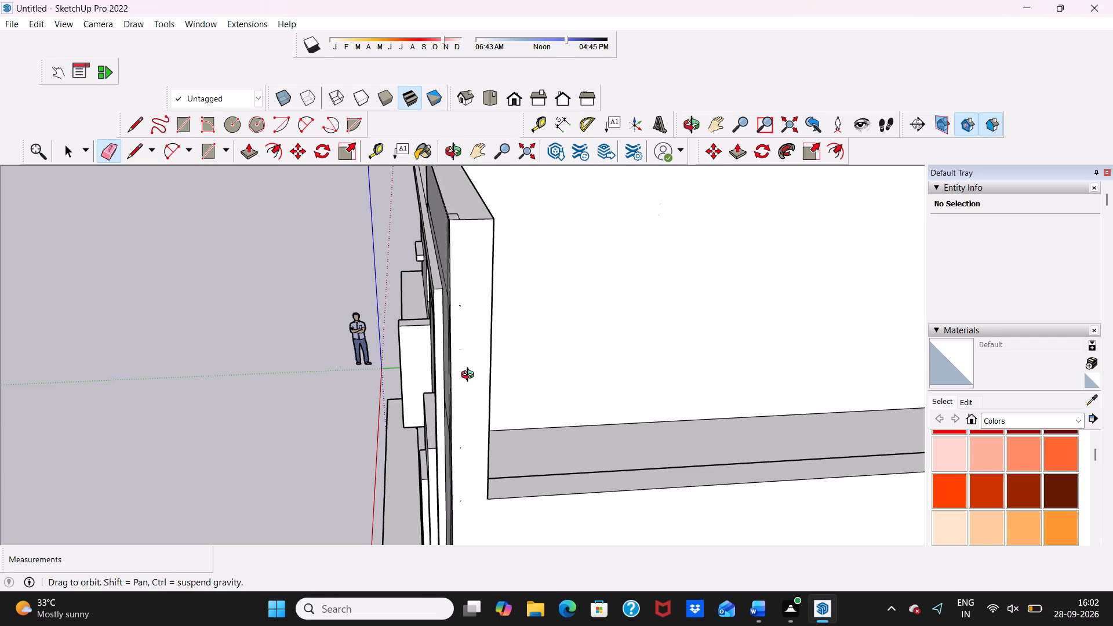
middle_drag(470, 376, 441, 483)
scroll(433, 417, up, 4)
drag(401, 469, 403, 483)
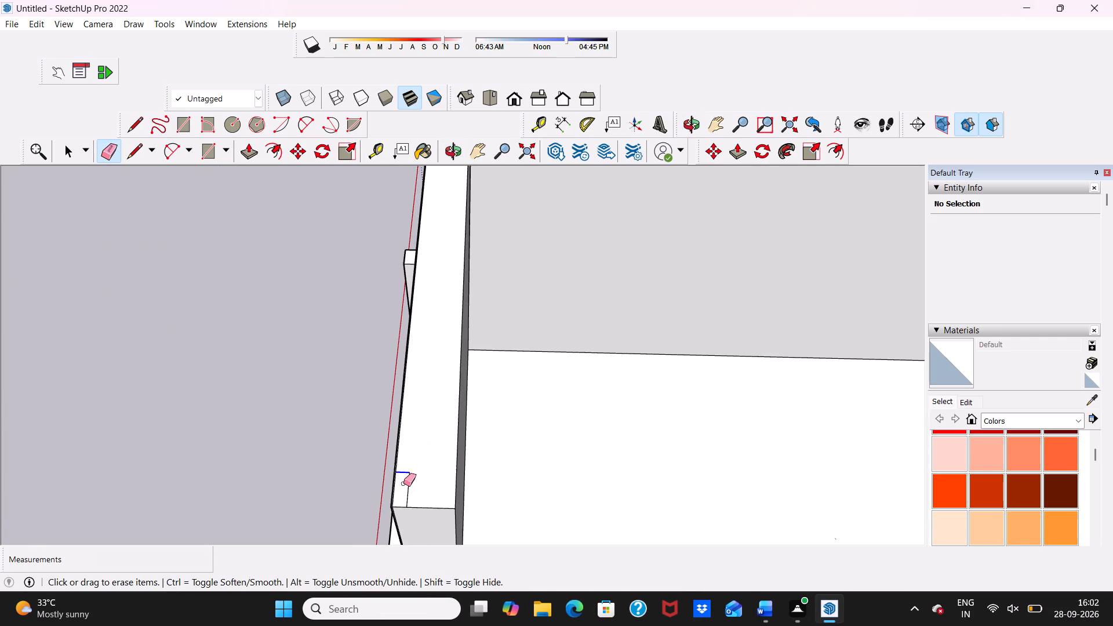
drag(403, 483, 405, 488)
click(407, 482)
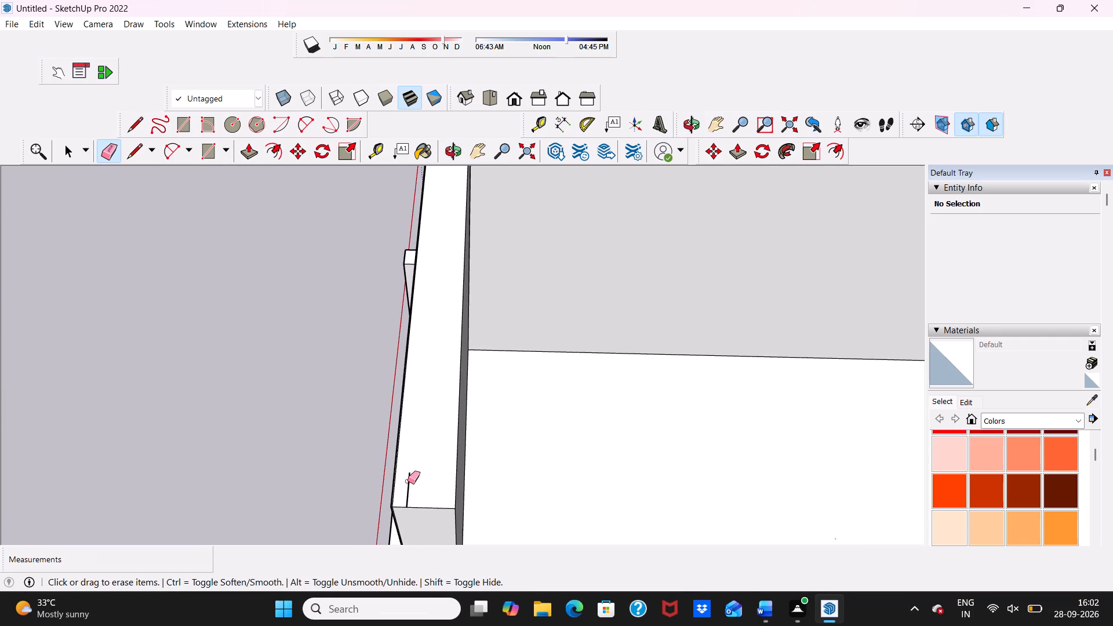
click(409, 480)
Examine the cleaned-up house from the front and the side for leftover edges on the tall wall and terrace roof.
scroll(412, 472, down, 2)
middle_drag(412, 472, 797, 358)
scroll(702, 307, down, 5)
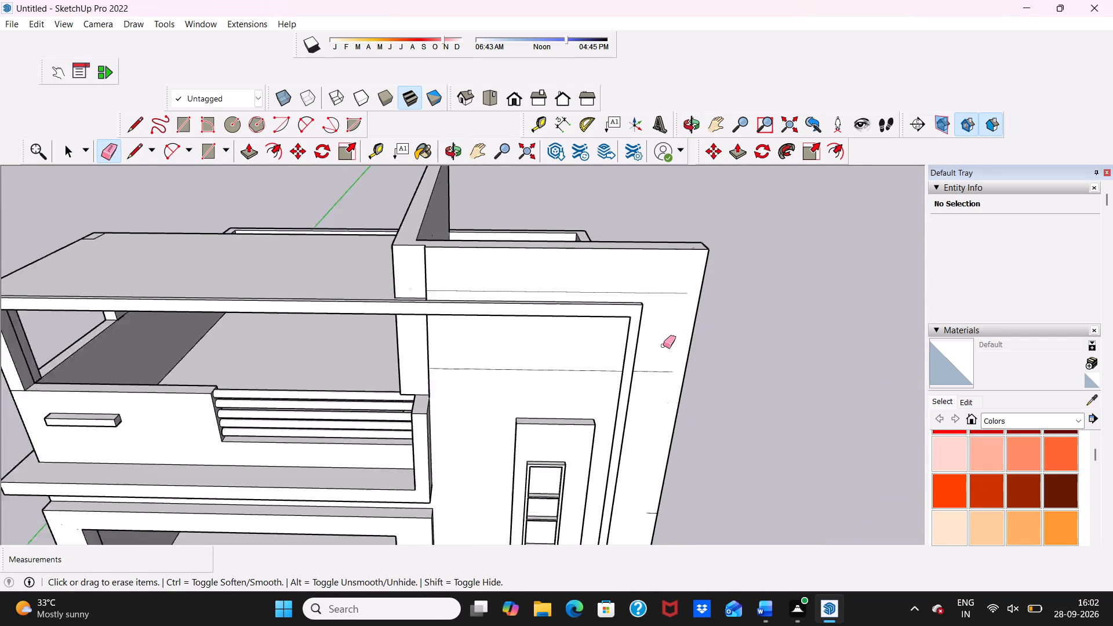
scroll(663, 345, down, 1)
middle_drag(657, 351, 634, 221)
scroll(592, 276, down, 3)
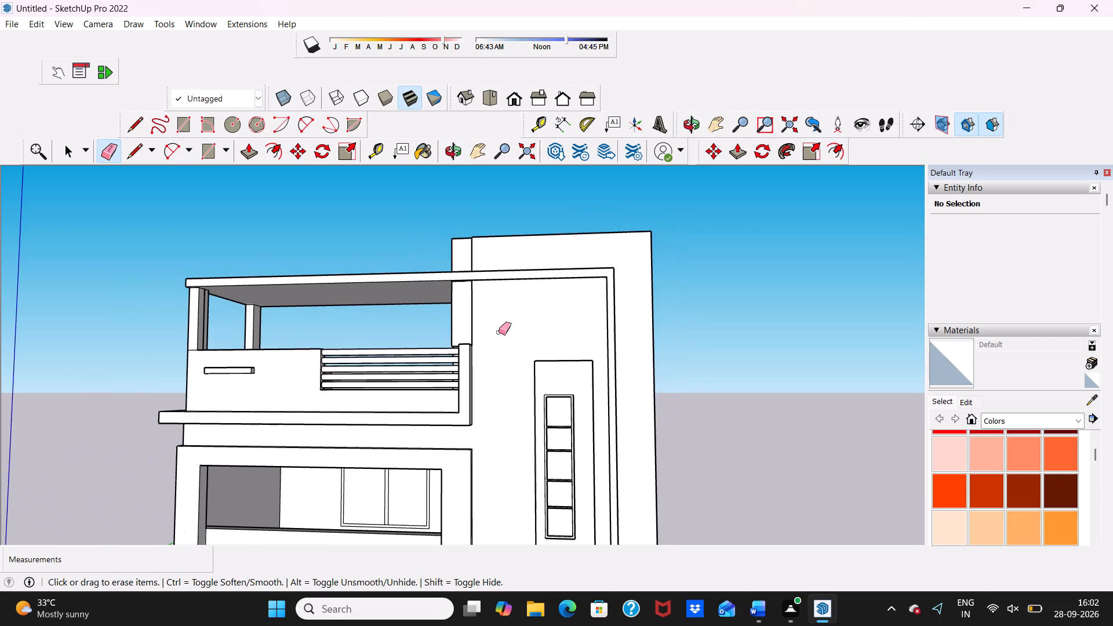
middle_drag(499, 332, 557, 340)
click(555, 339)
key(space)
middle_drag(536, 340, 449, 353)
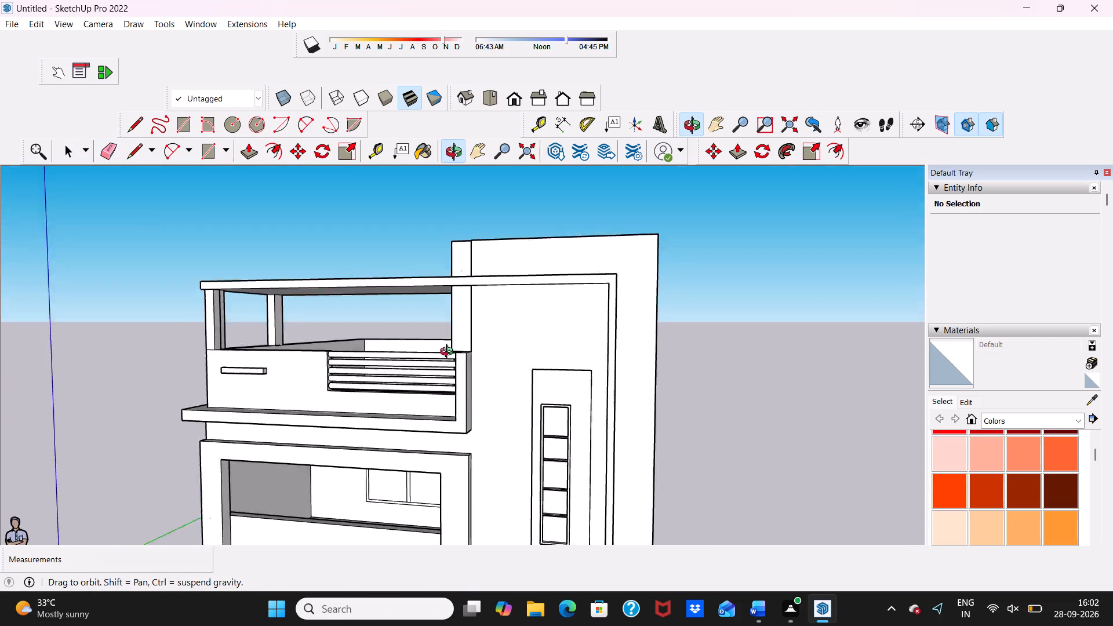
middle_drag(449, 353, 569, 345)
middle_drag(569, 345, 512, 394)
scroll(501, 354, down, 7)
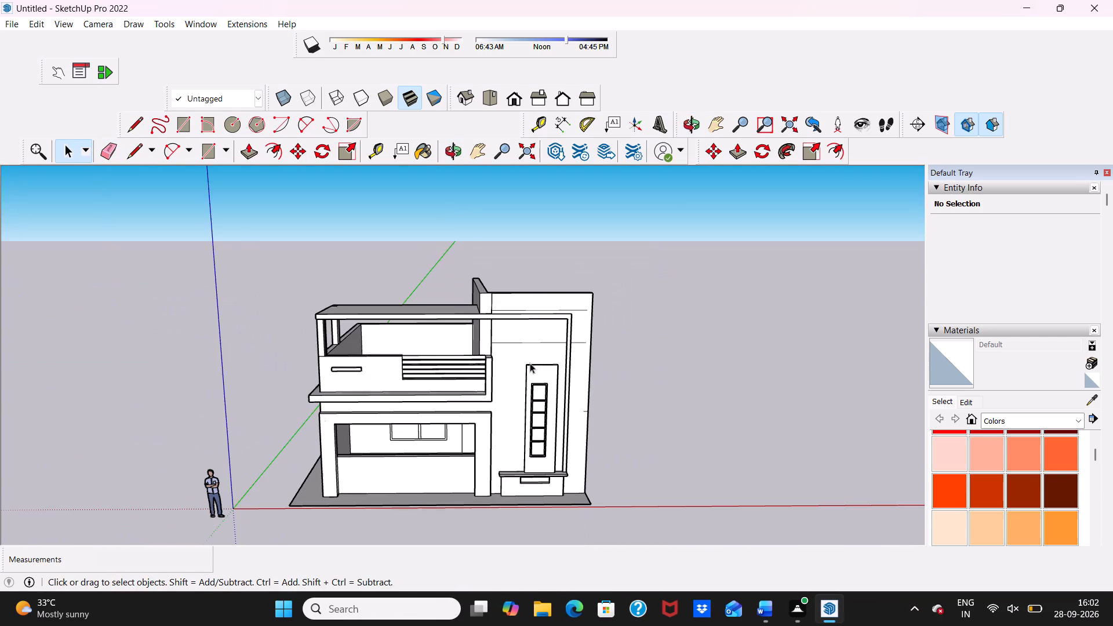
middle_drag(532, 401, 483, 373)
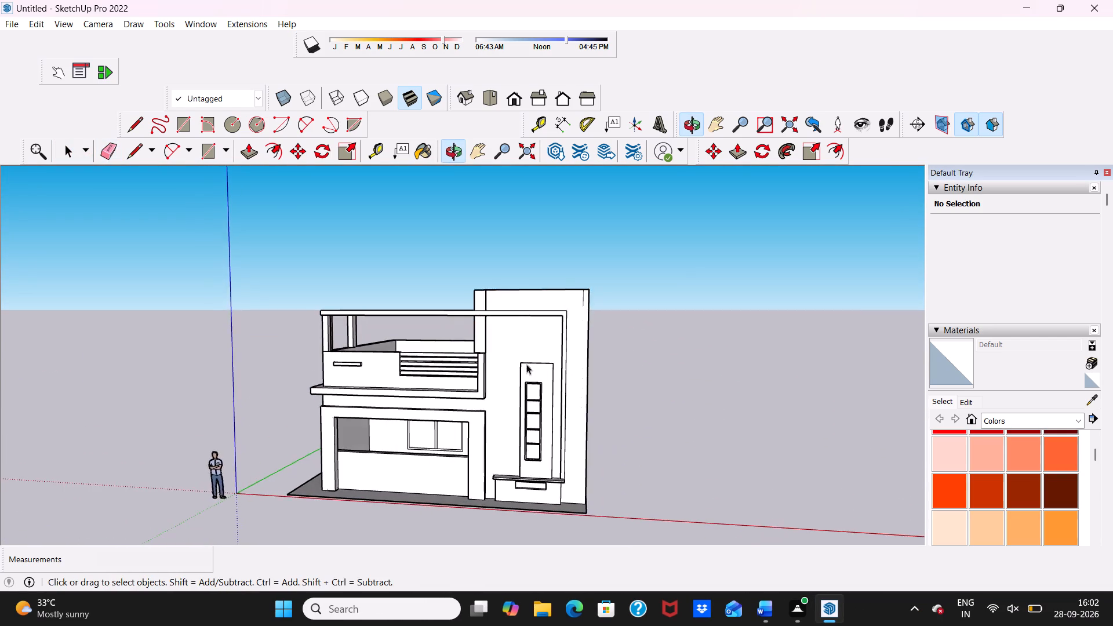
scroll(534, 360, up, 4)
scroll(535, 360, down, 1)
scroll(535, 360, up, 1)
scroll(537, 360, down, 1)
scroll(603, 326, down, 5)
middle_drag(603, 332, 308, 347)
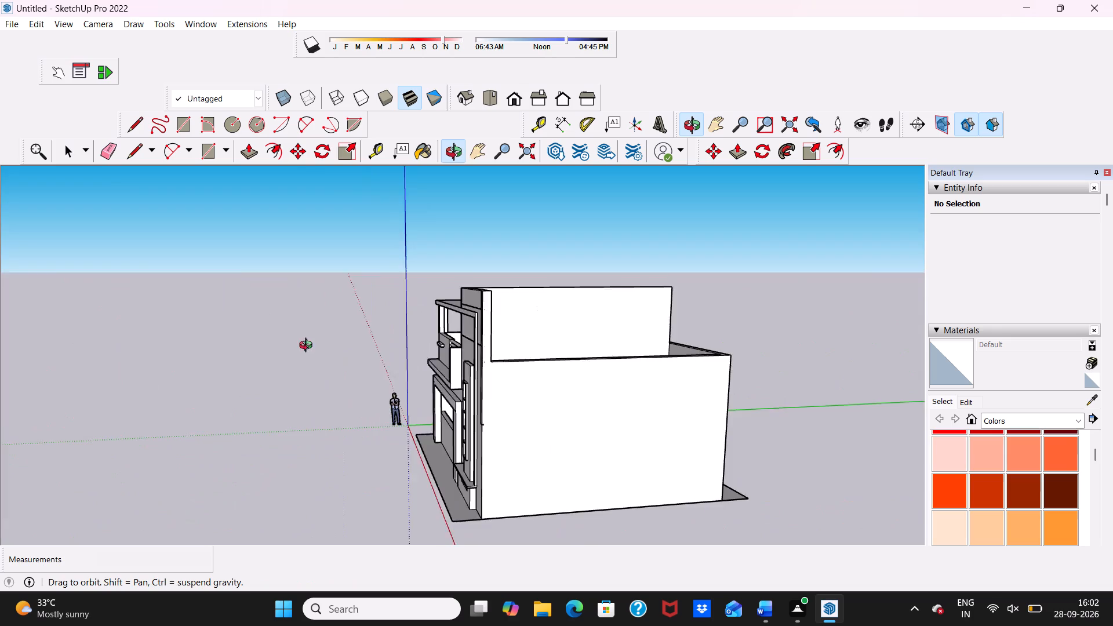
Erase the lower horizontal seam and the vertical seam beside the outer corner on the tall front wall's front face.
middle_drag(308, 347, 497, 359)
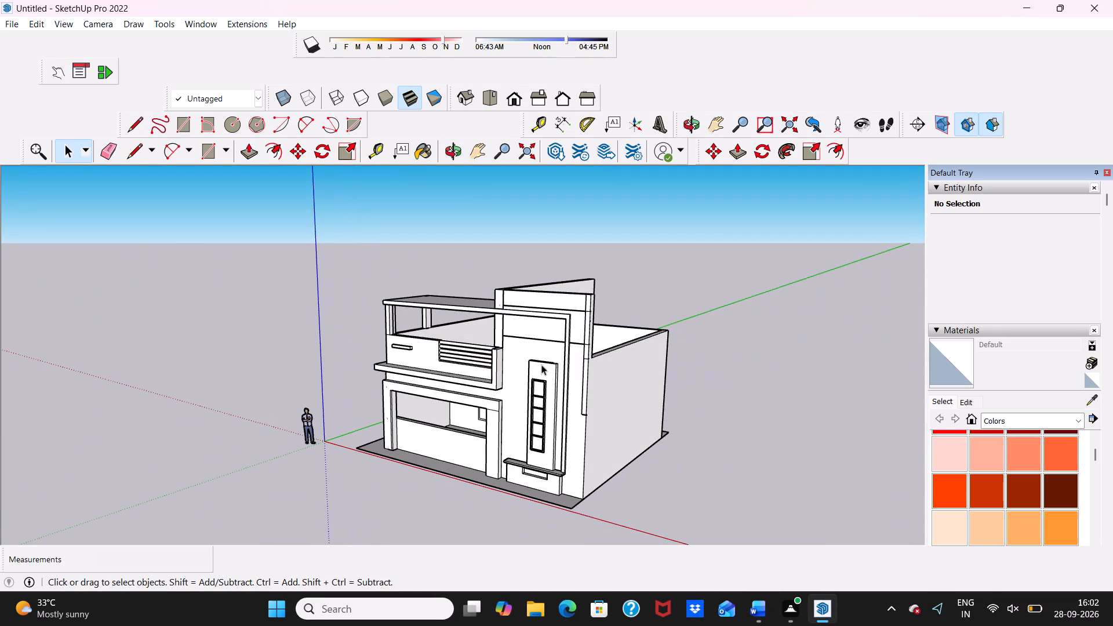
scroll(573, 331, up, 2)
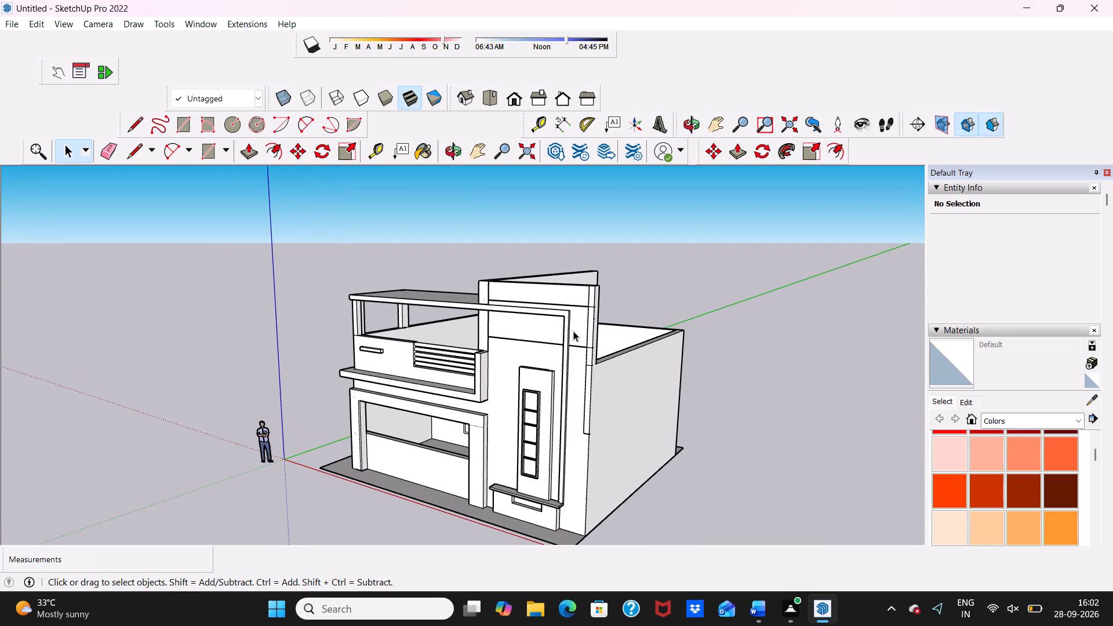
click(112, 143)
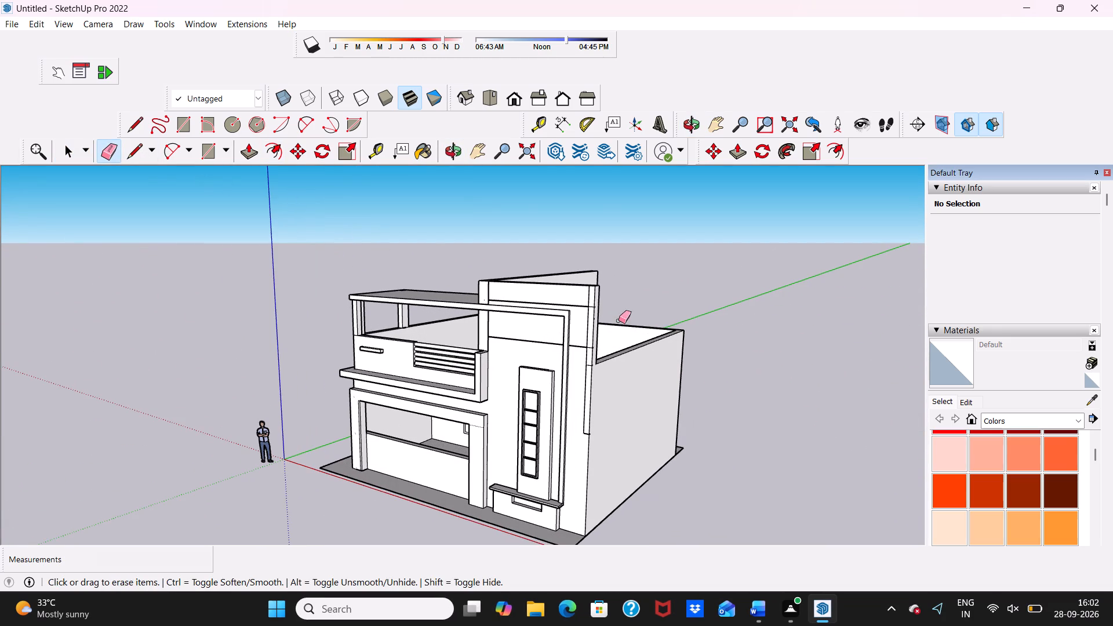
click(576, 347)
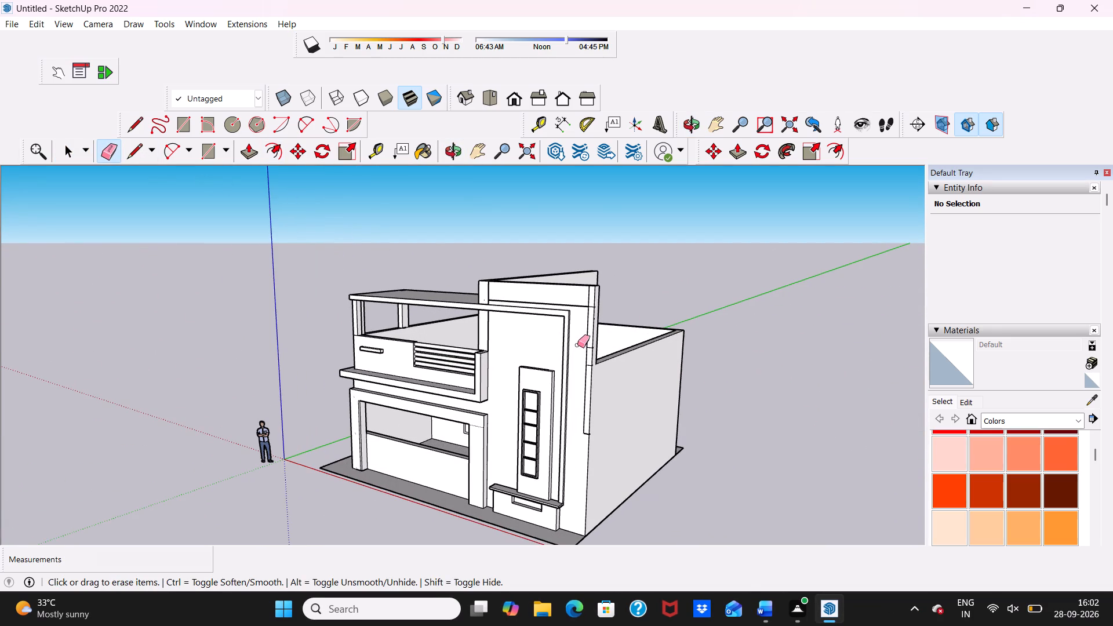
click(587, 379)
click(588, 366)
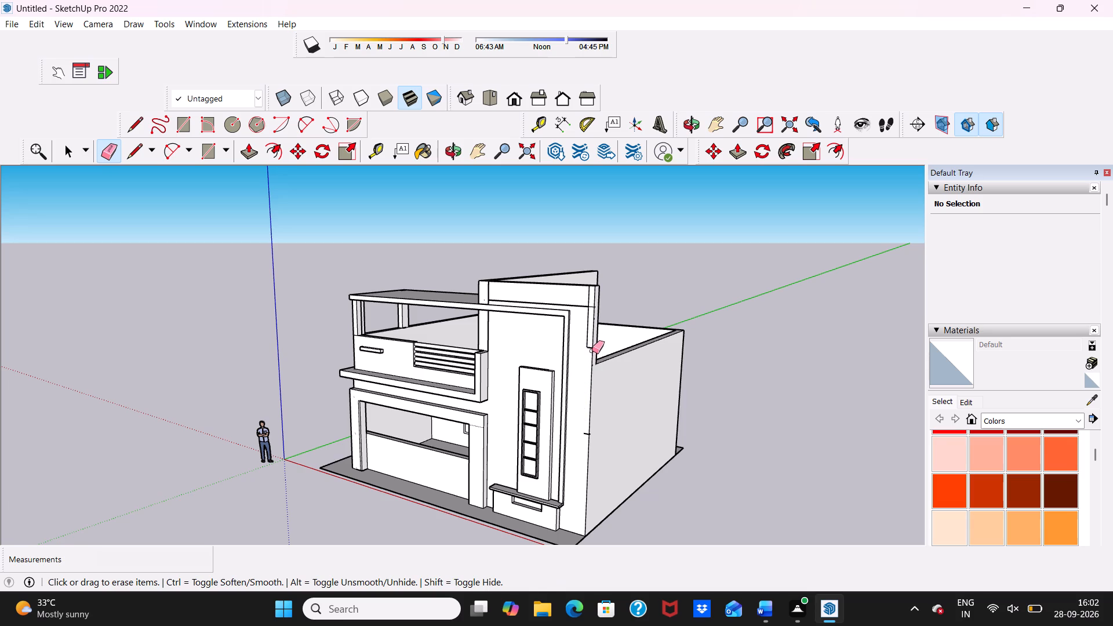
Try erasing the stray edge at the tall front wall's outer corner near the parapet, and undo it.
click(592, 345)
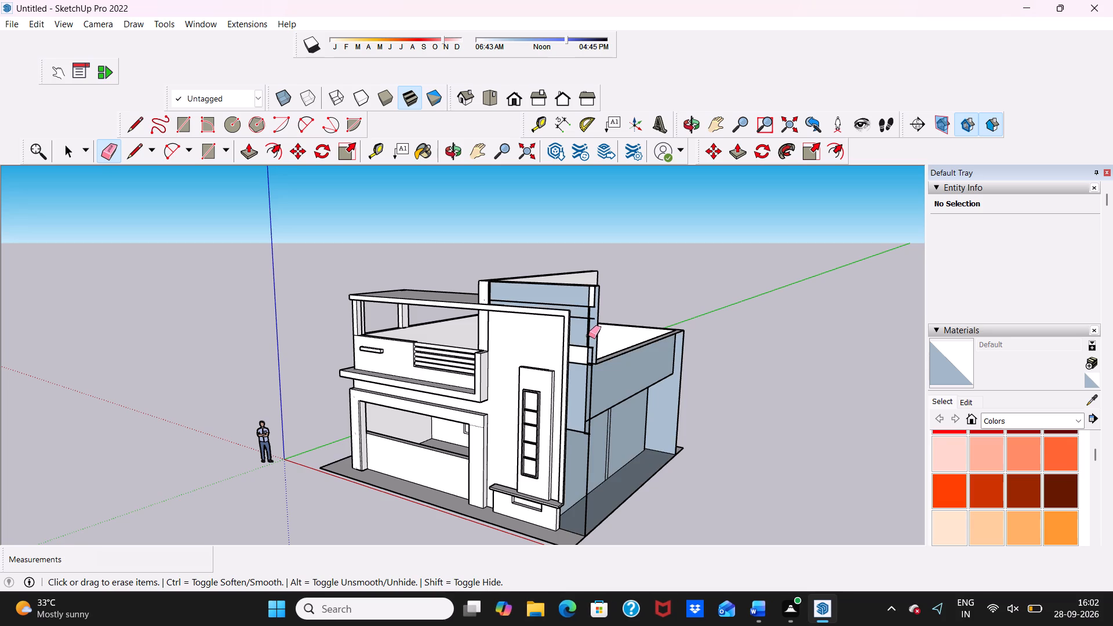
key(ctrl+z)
Erase the remaining upper vertical seam and the horizontal seam just below the top of the tall front wall's face.
scroll(596, 323, up, 2)
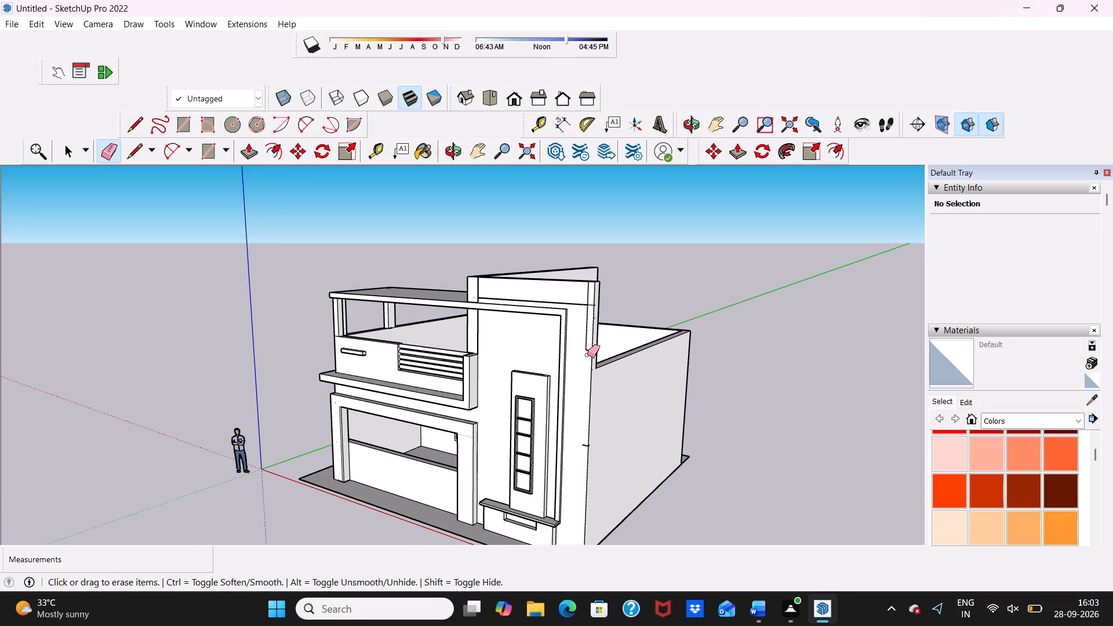
click(587, 352)
click(585, 325)
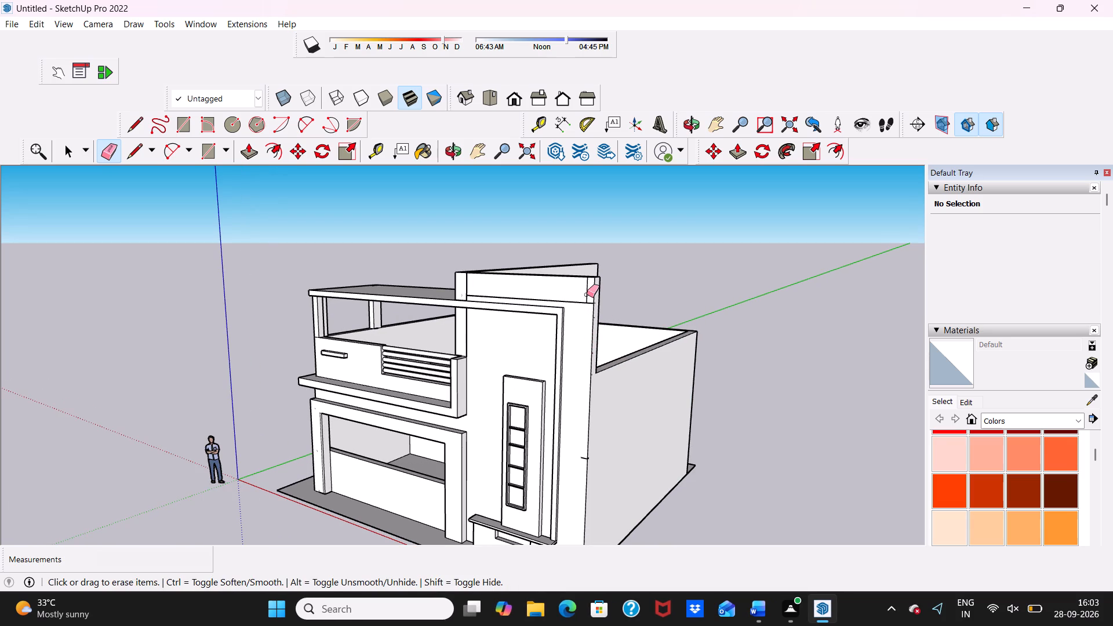
click(584, 300)
click(586, 289)
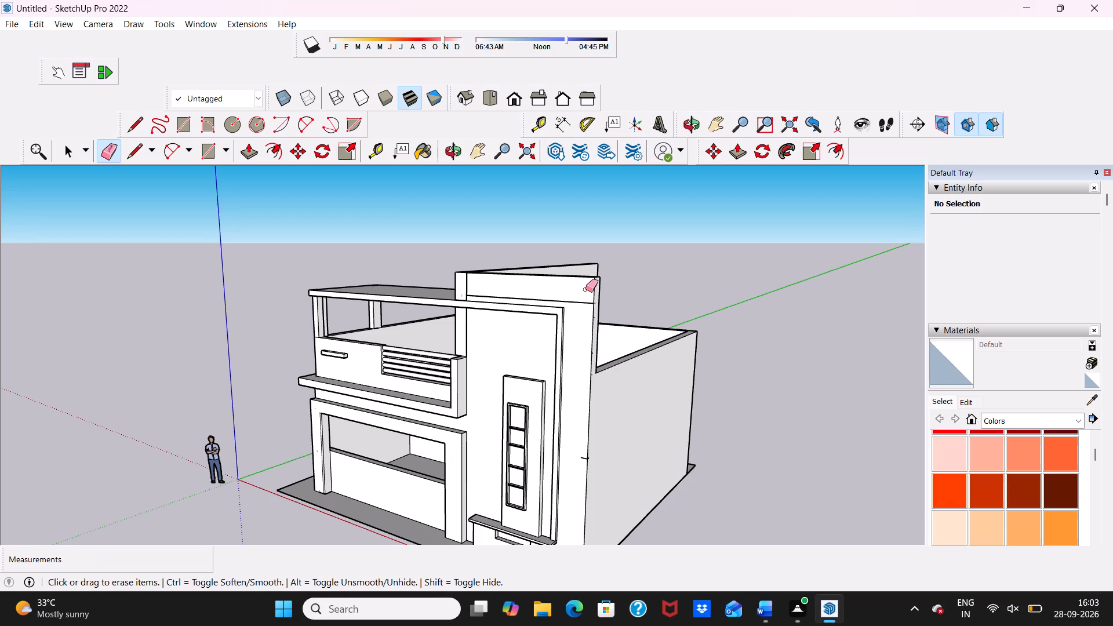
click(580, 301)
Erase the two short leftover ticks, lower and upper, along the outer edge of the tall front wall's front face.
scroll(568, 391, down, 1)
middle_drag(568, 391, 598, 358)
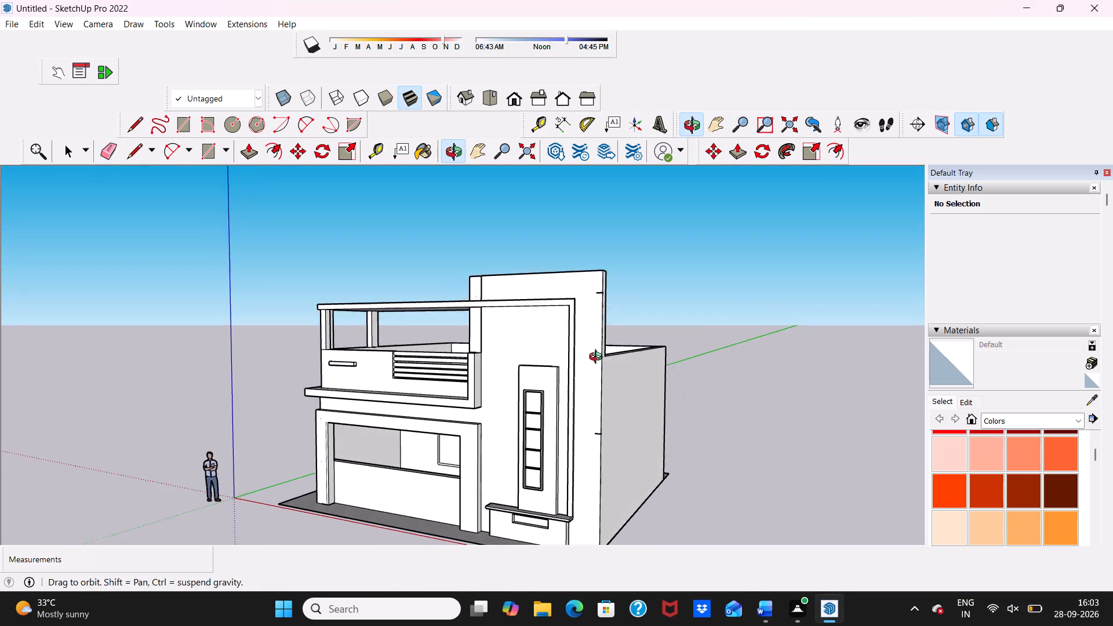
middle_drag(598, 358, 605, 376)
scroll(614, 439, up, 8)
scroll(596, 433, down, 6)
scroll(594, 438, up, 2)
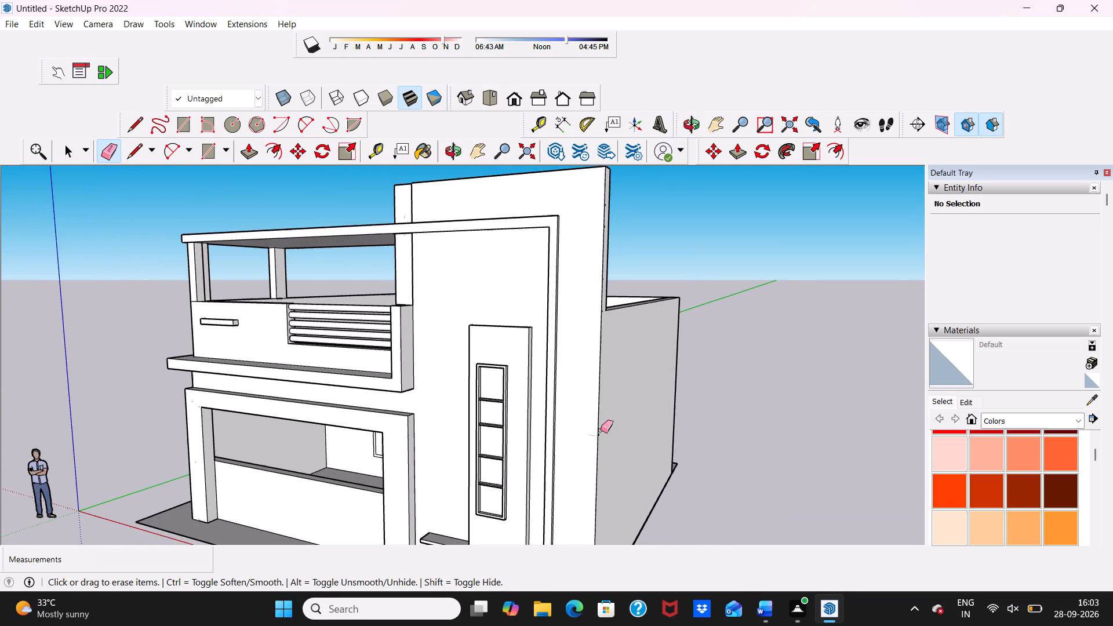
scroll(596, 439, down, 3)
scroll(592, 458, up, 2)
scroll(592, 458, down, 1)
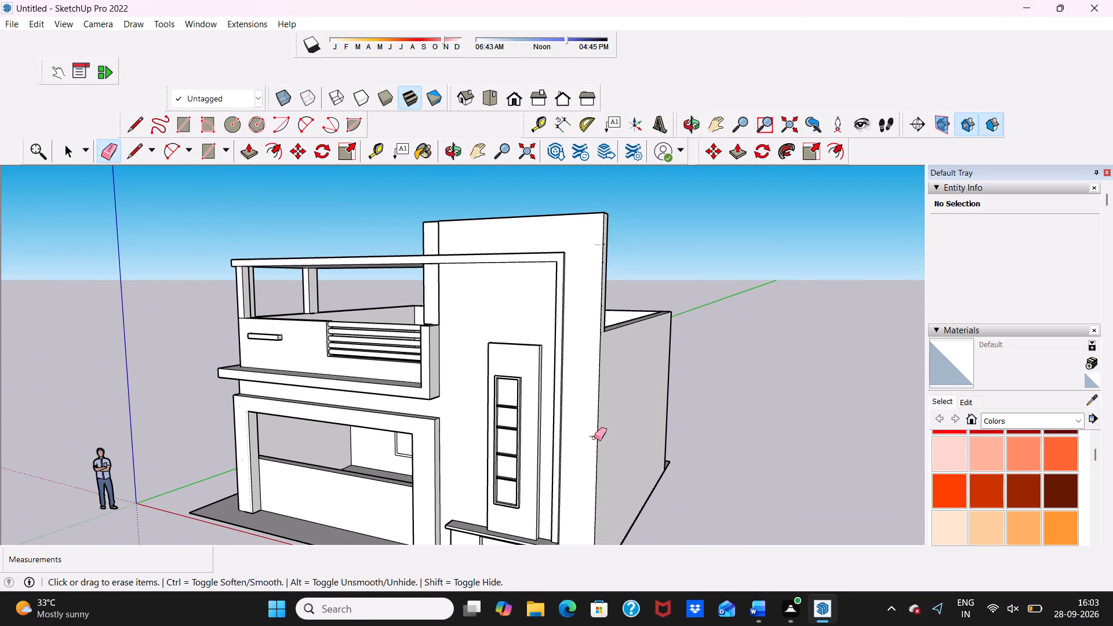
click(594, 438)
scroll(611, 334, up, 2)
scroll(588, 283, down, 3)
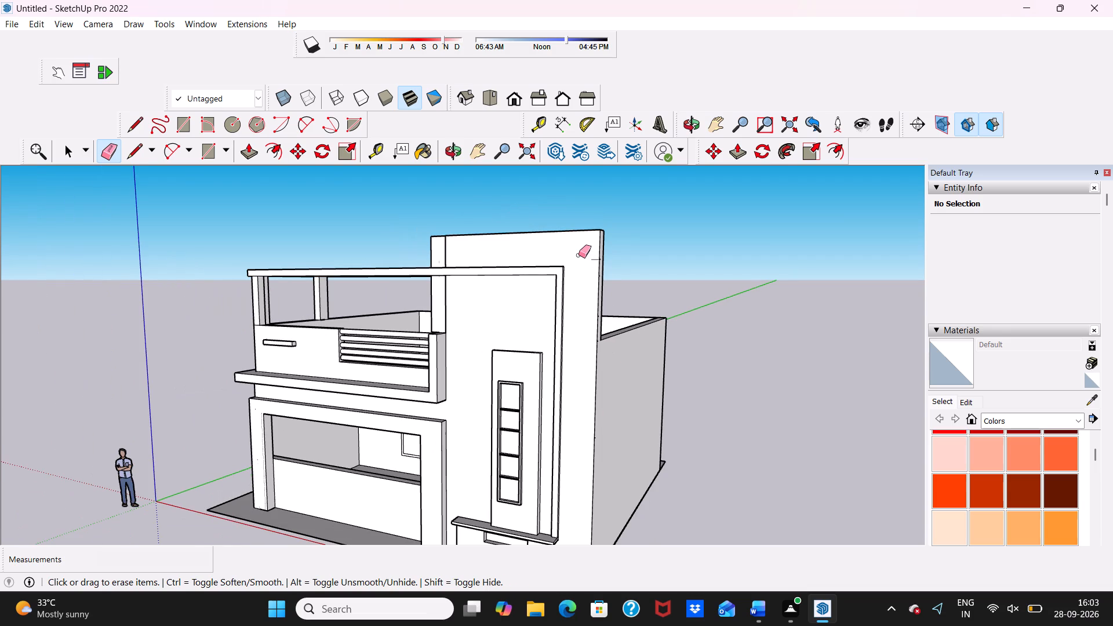
click(594, 260)
scroll(632, 281, down, 1)
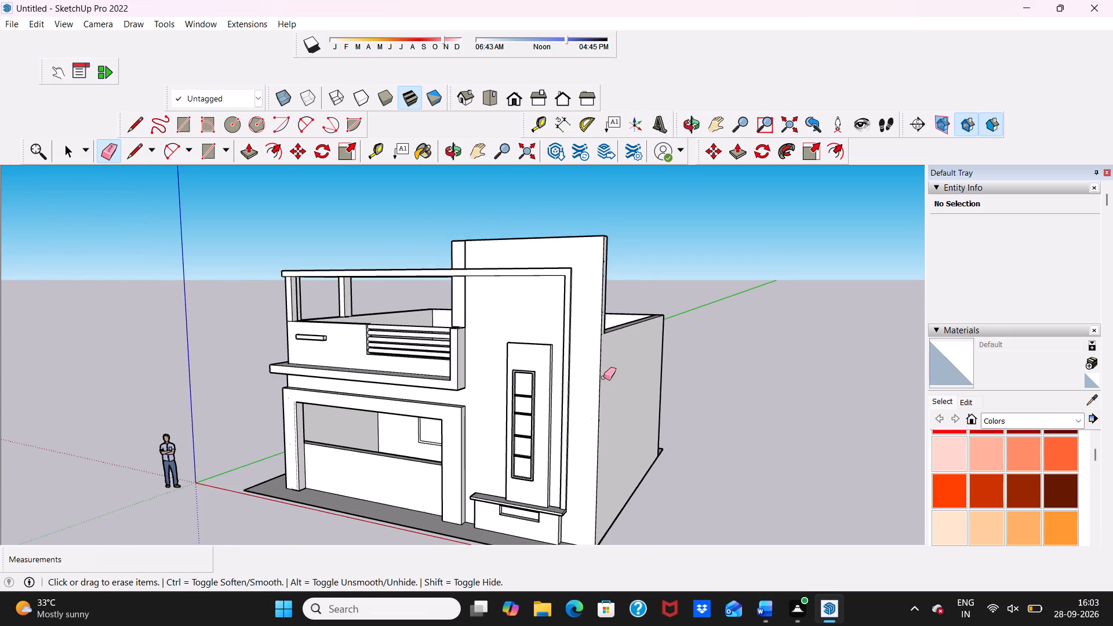
Erase the tiny stray edges scattered down the tall front wall's end face, from the top to below the parapet level.
middle_drag(605, 401, 729, 440)
scroll(688, 382, up, 8)
scroll(686, 376, down, 3)
middle_drag(686, 392, 494, 445)
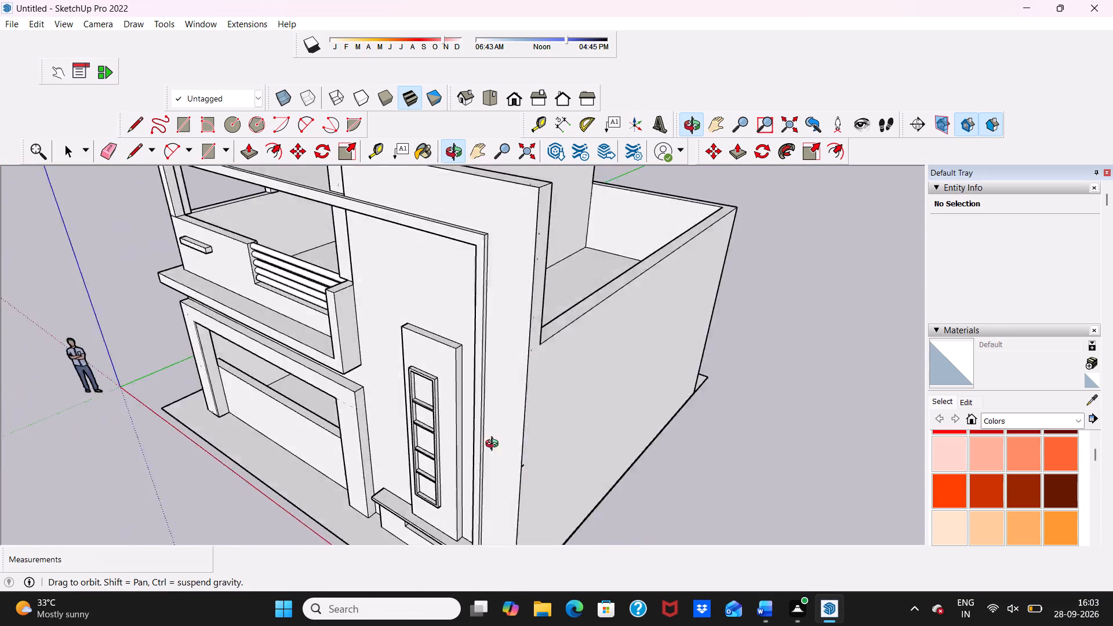
middle_drag(494, 445, 467, 386)
scroll(466, 340, down, 5)
scroll(519, 260, up, 4)
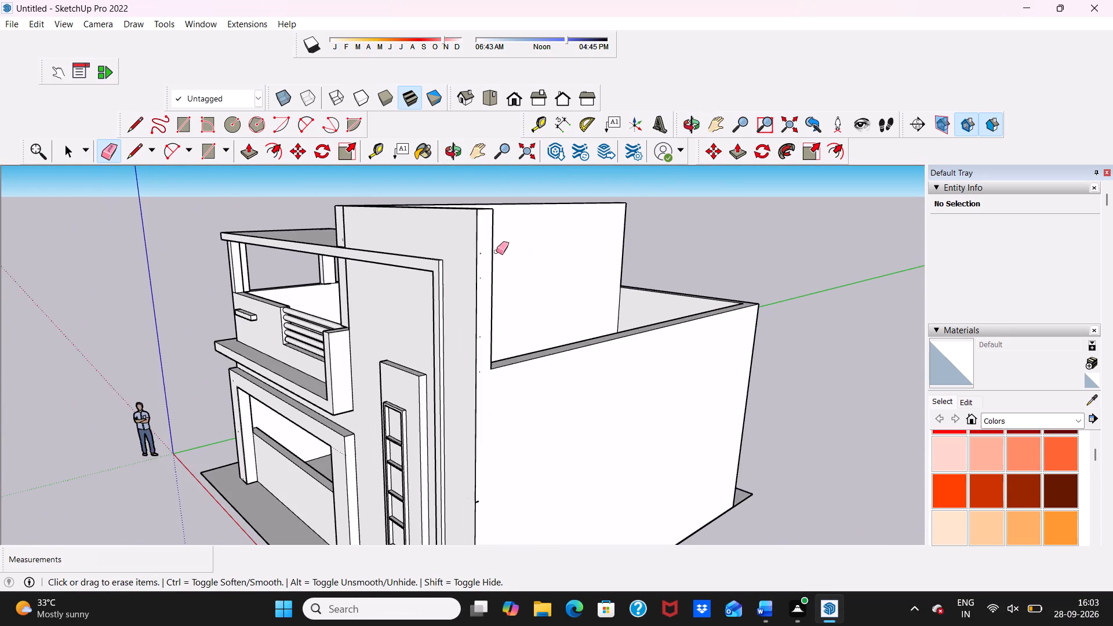
scroll(474, 249, up, 3)
drag(479, 253, 479, 297)
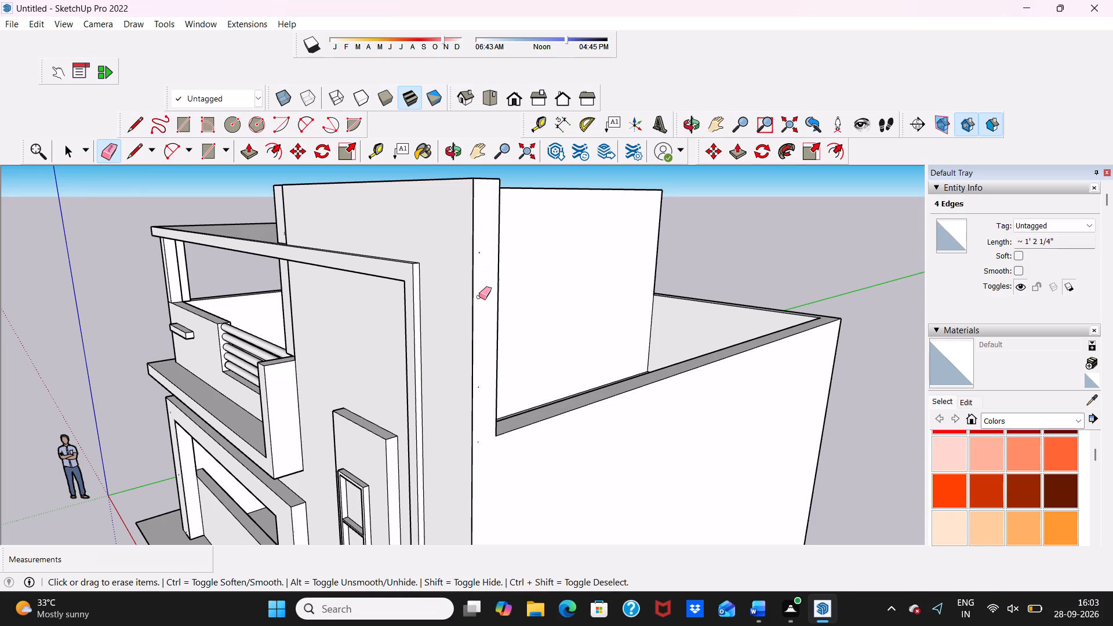
drag(479, 297, 479, 300)
scroll(483, 311, down, 6)
scroll(512, 407, up, 6)
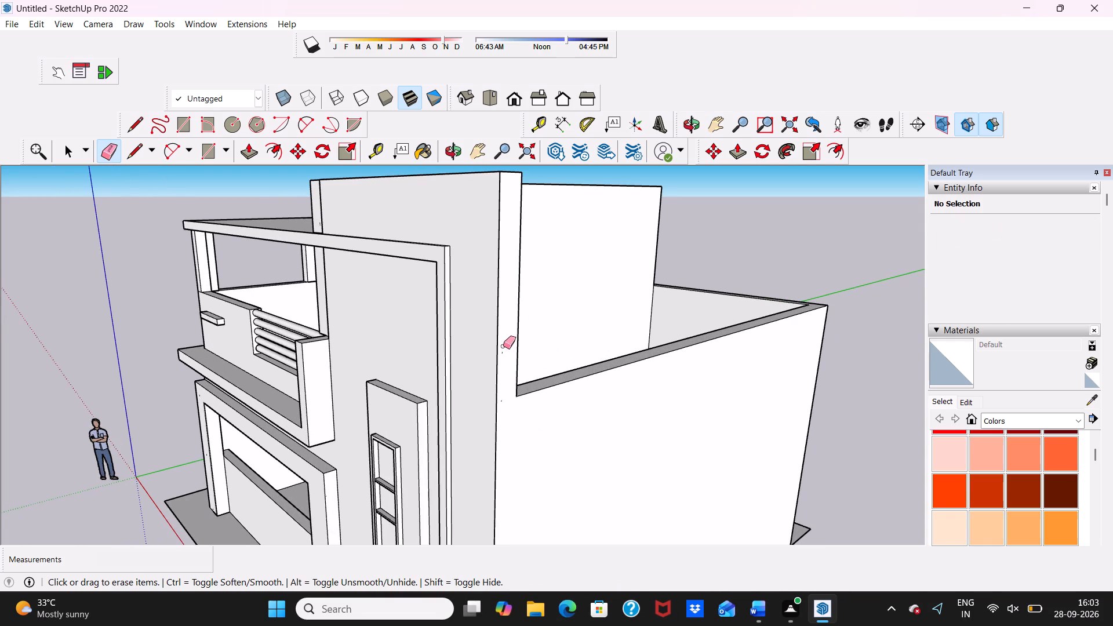
drag(503, 346, 499, 412)
Erase the short stray dash low on the side wall beside the tall front wall's outer corner.
scroll(515, 387, down, 3)
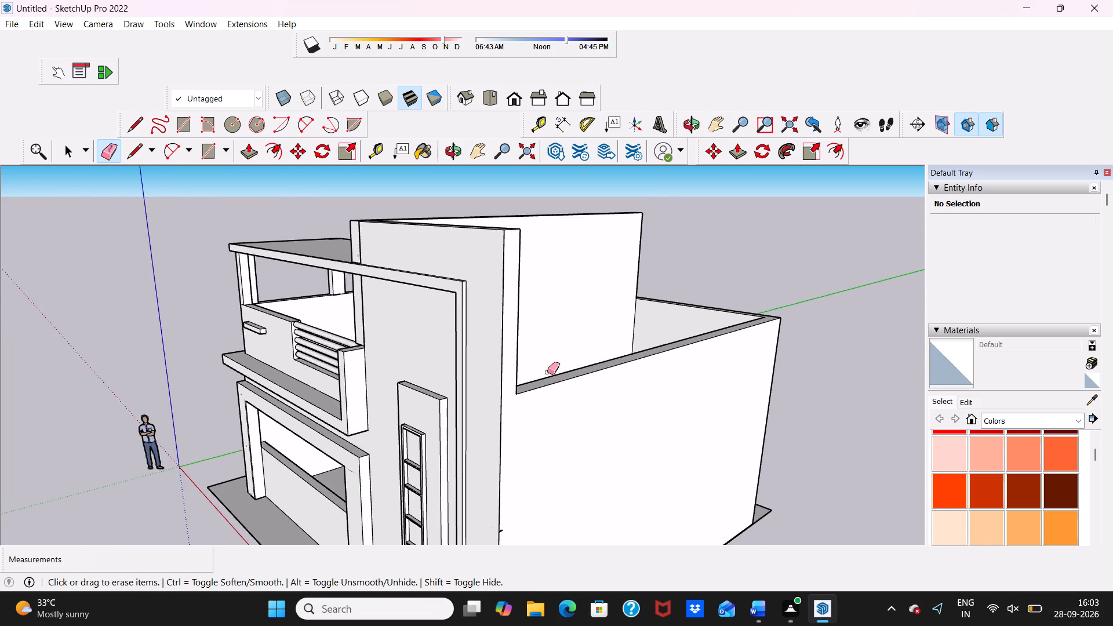
scroll(547, 372, down, 3)
middle_drag(509, 525, 474, 422)
scroll(515, 440, up, 2)
scroll(437, 358, up, 8)
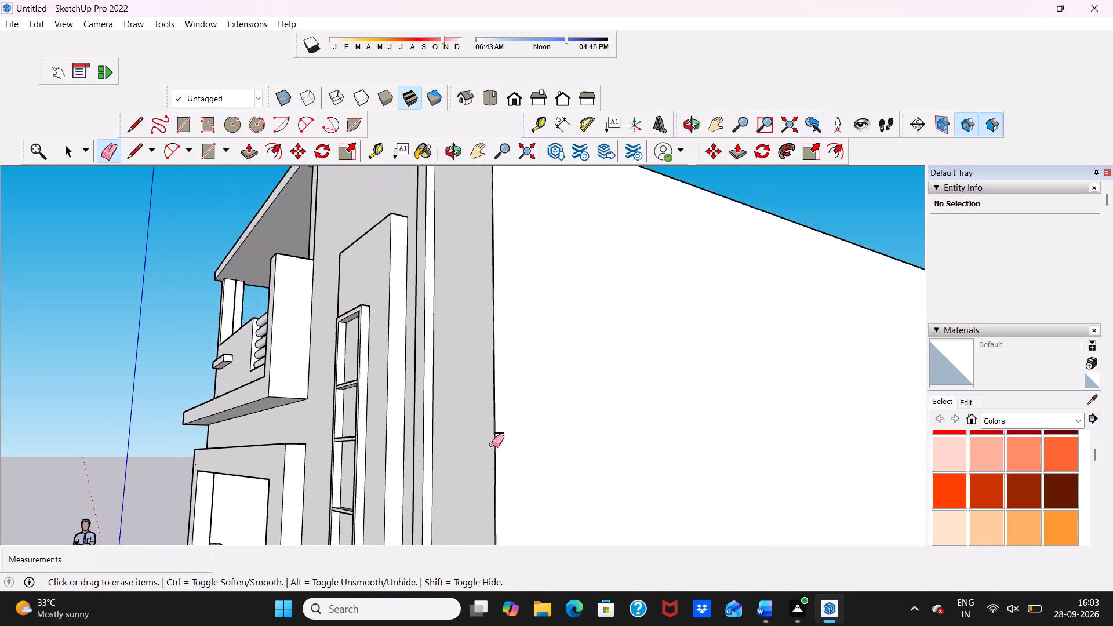
scroll(492, 445, up, 5)
drag(510, 421, 507, 430)
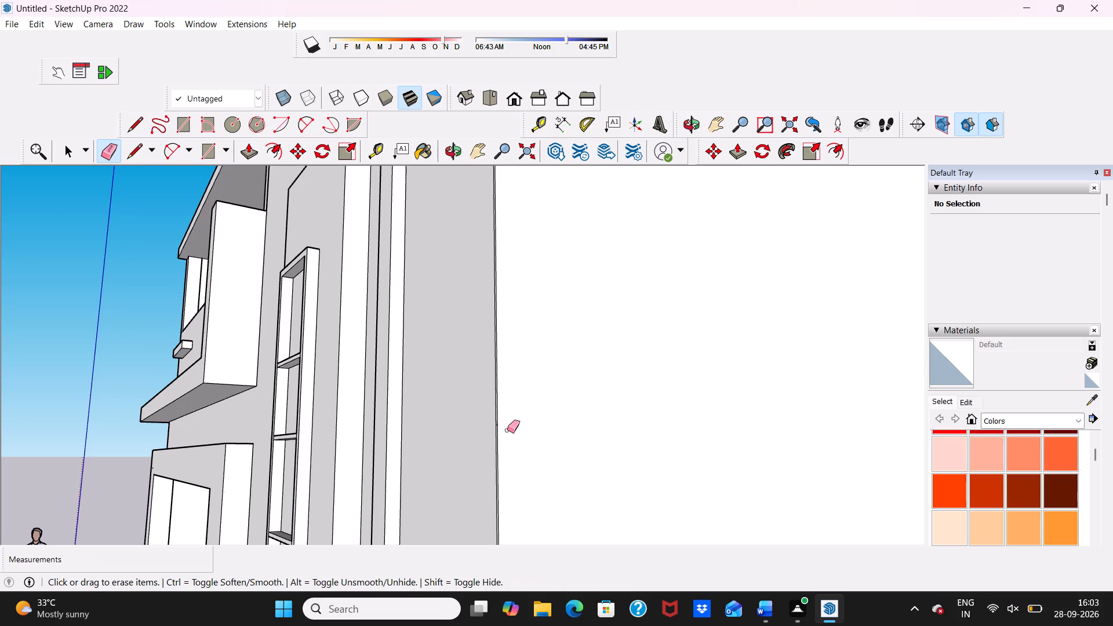
scroll(507, 432, down, 4)
key(space)
Examine the whole front elevation from straight on, below and both sides for any remaining stray edges.
scroll(475, 418, up, 1)
scroll(475, 418, down, 2)
middle_drag(475, 418, 581, 493)
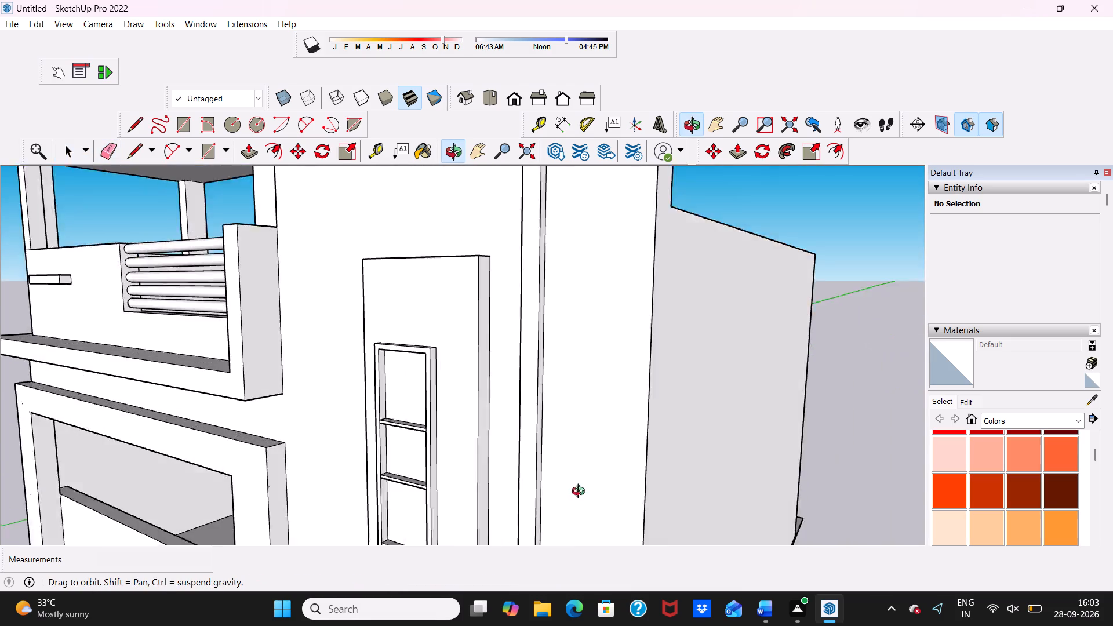
middle_drag(581, 493, 599, 490)
scroll(588, 416, down, 11)
middle_drag(577, 419, 688, 410)
scroll(654, 385, up, 1)
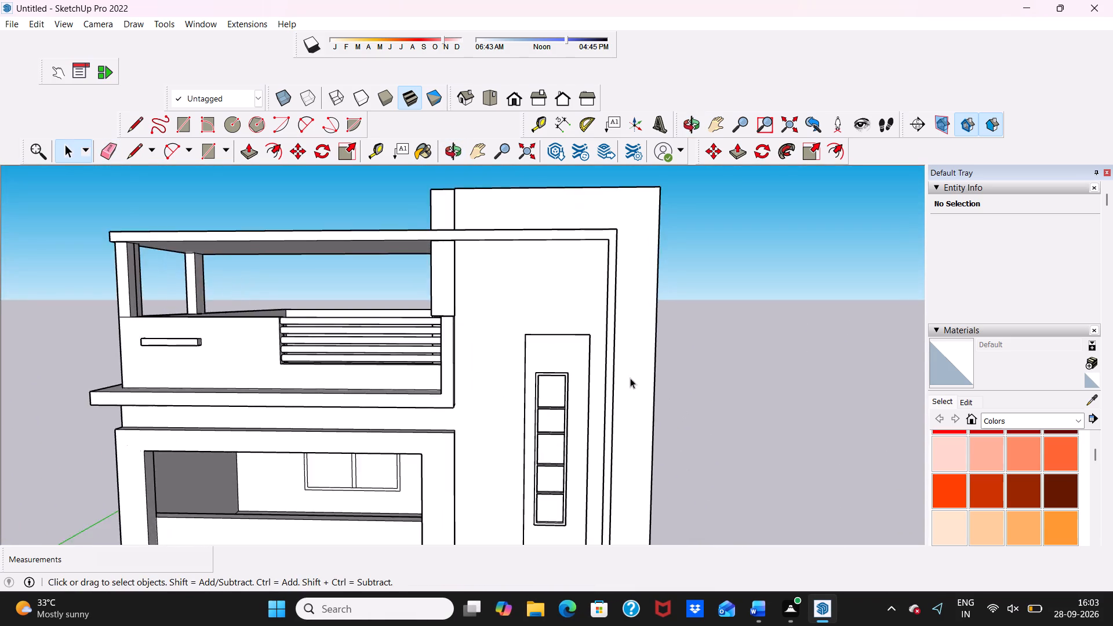
scroll(630, 382, down, 5)
middle_drag(608, 433, 629, 370)
scroll(627, 370, up, 4)
scroll(627, 370, down, 5)
scroll(546, 341, up, 1)
middle_drag(546, 340, 544, 414)
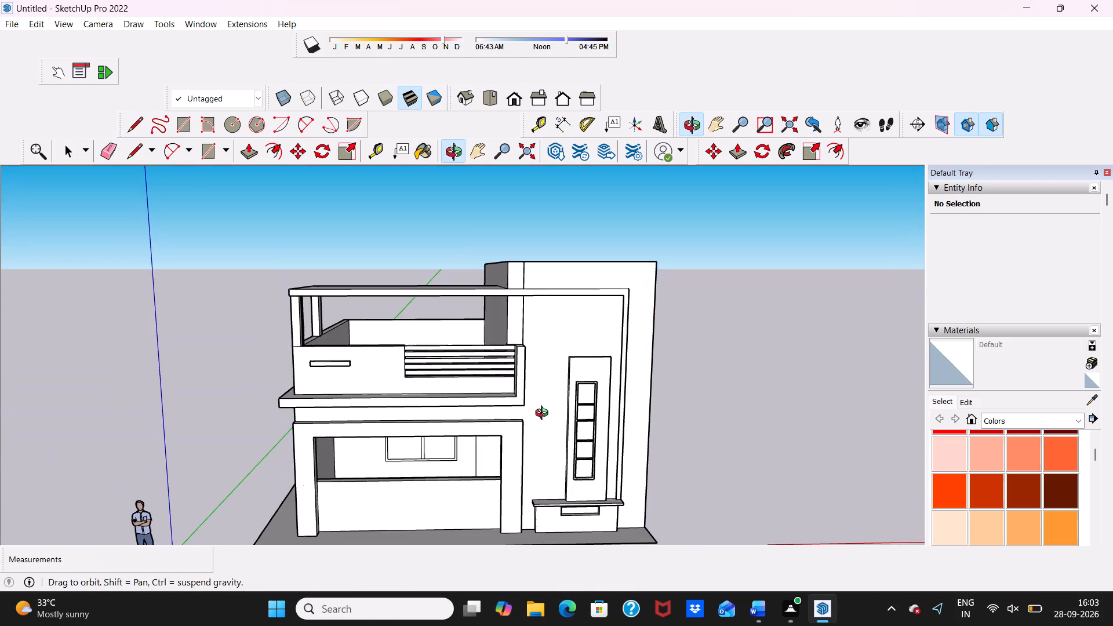
middle_drag(544, 414, 583, 374)
scroll(583, 374, up, 5)
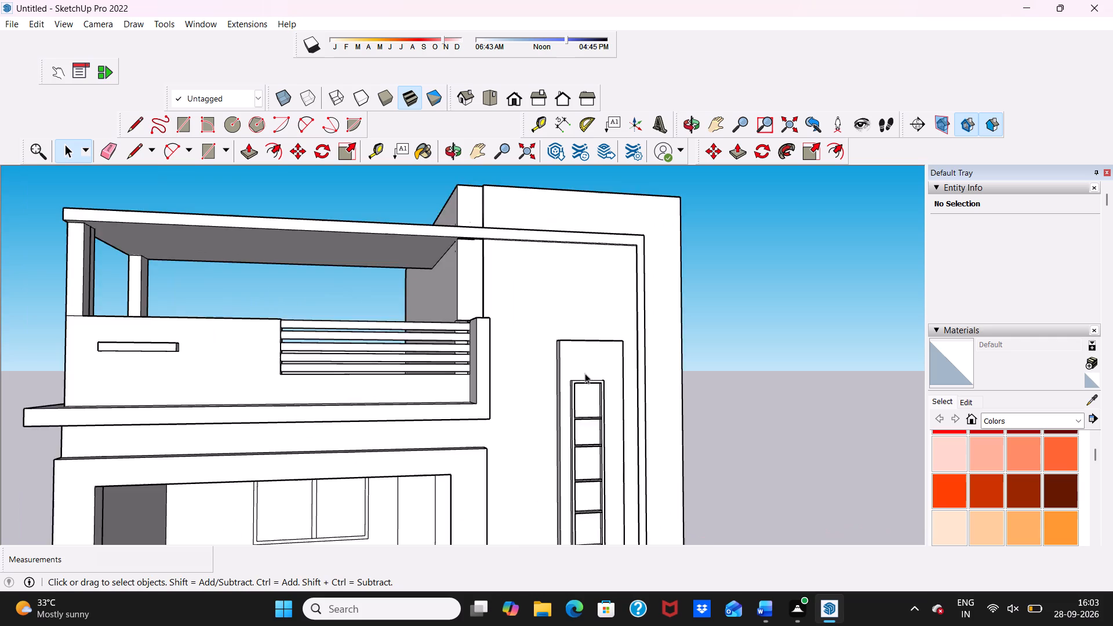
scroll(585, 373, down, 10)
middle_drag(602, 391, 465, 446)
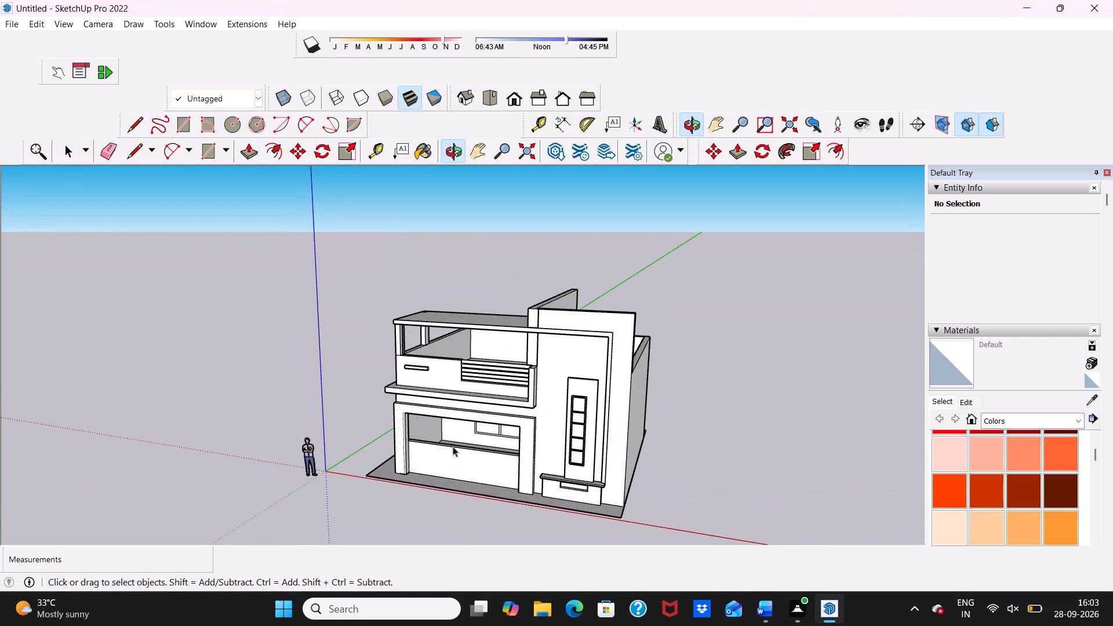
scroll(537, 285, up, 4)
scroll(544, 290, down, 1)
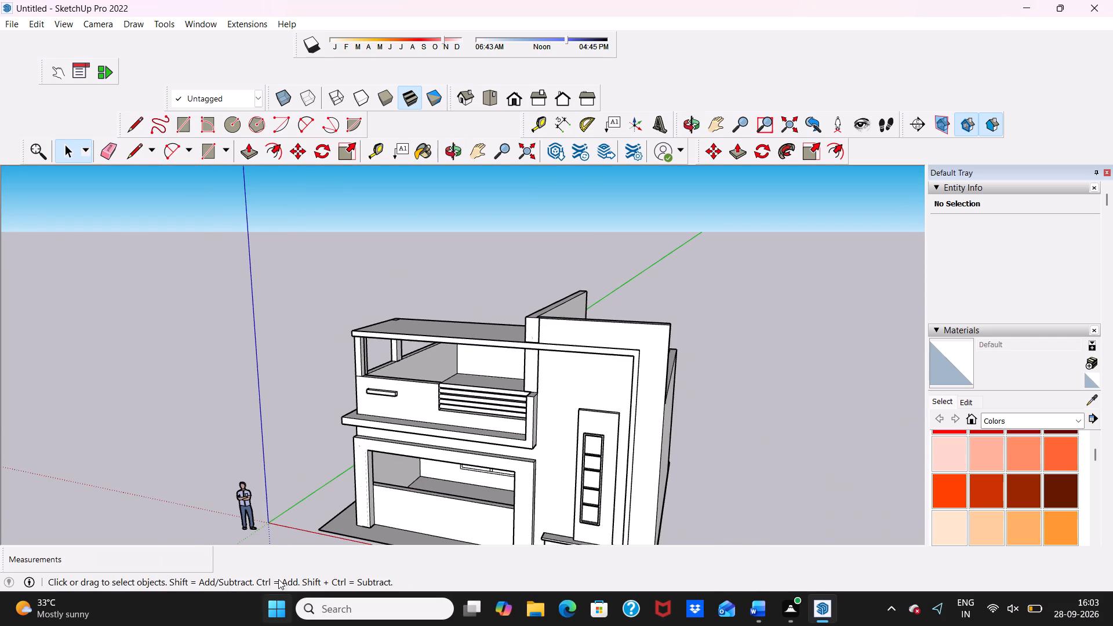
scroll(308, 503, down, 4)
middle_drag(401, 428, 500, 410)
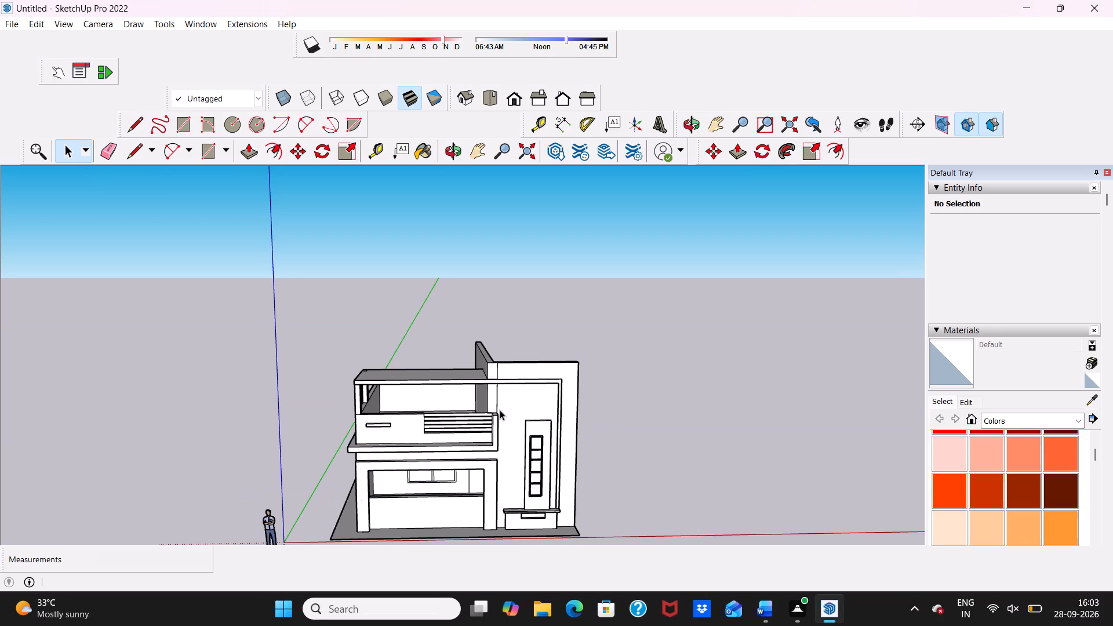
Examine the vertical step between the tall front wall and the adjoining wall strip above the terrace roof.
scroll(500, 410, up, 4)
scroll(523, 327, up, 6)
scroll(520, 351, down, 1)
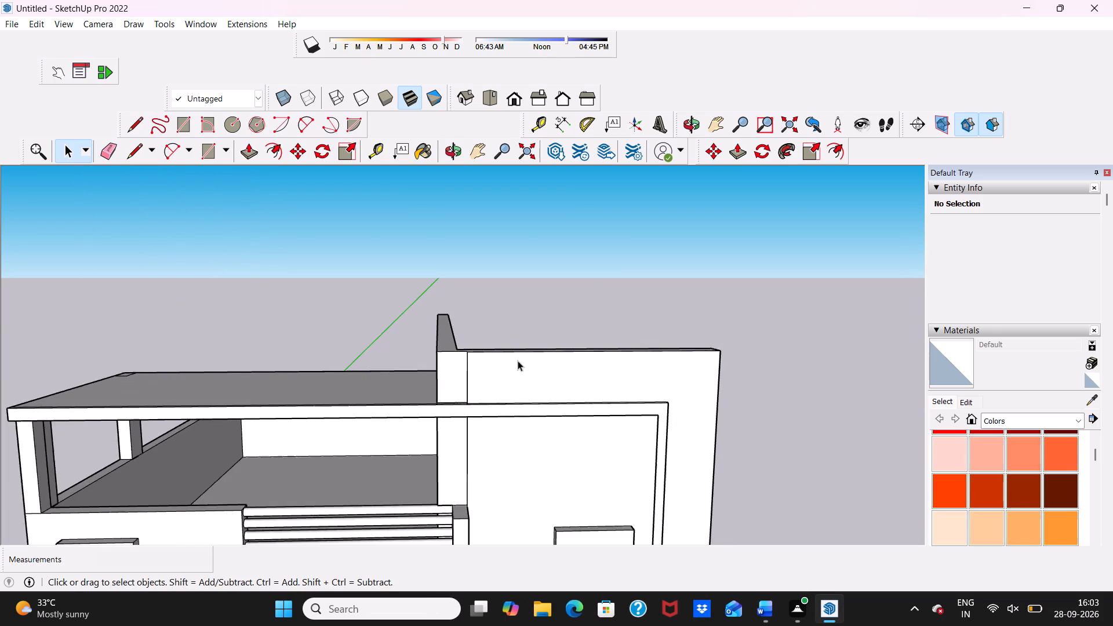
scroll(518, 361, down, 1)
scroll(518, 365, up, 4)
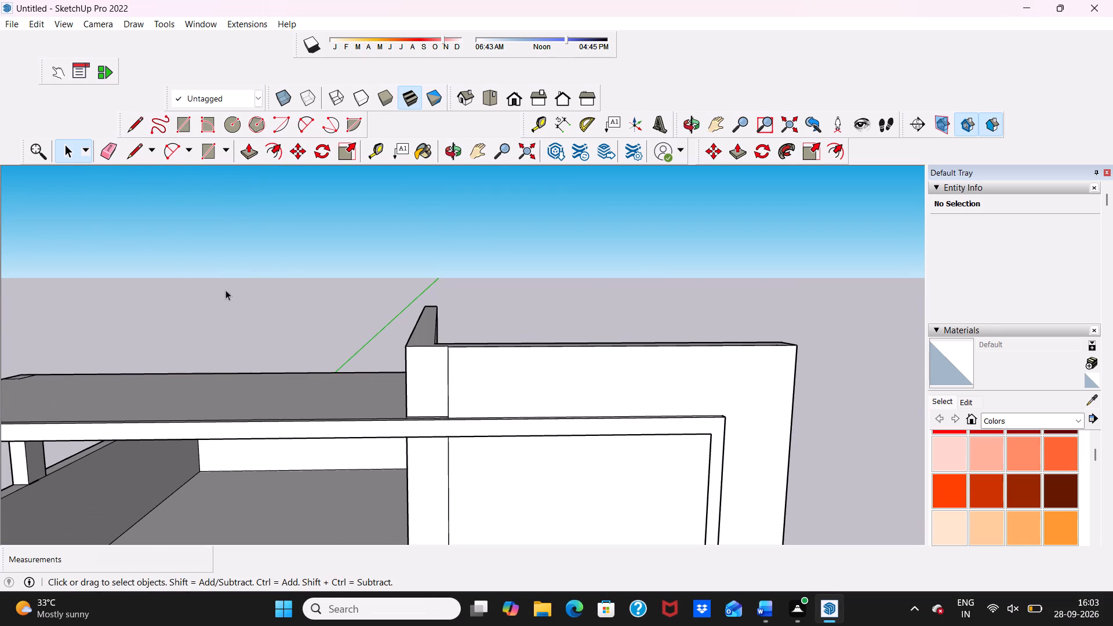
scroll(417, 363, up, 5)
middle_drag(444, 355, 441, 311)
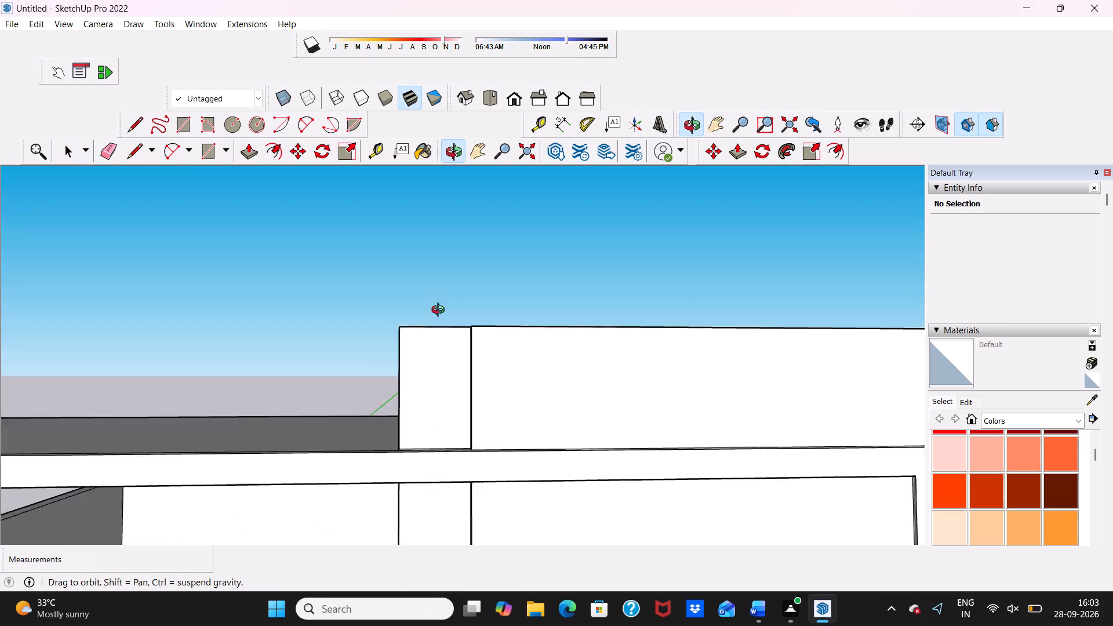
middle_drag(441, 311, 432, 326)
scroll(461, 322, up, 4)
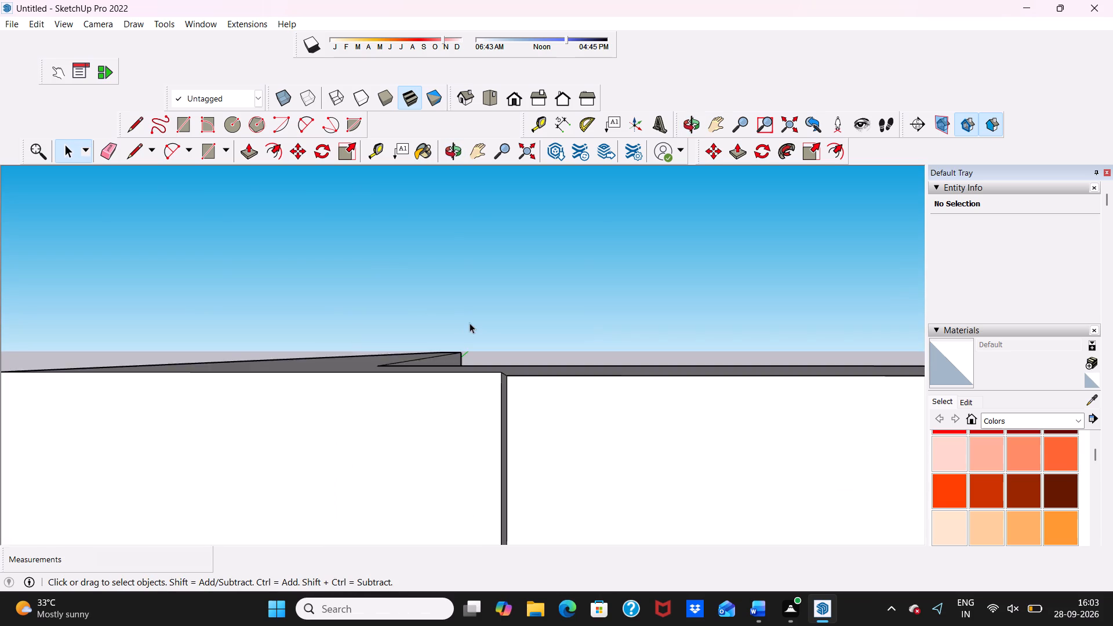
scroll(489, 337, down, 6)
middle_drag(535, 357, 756, 372)
scroll(581, 441, up, 4)
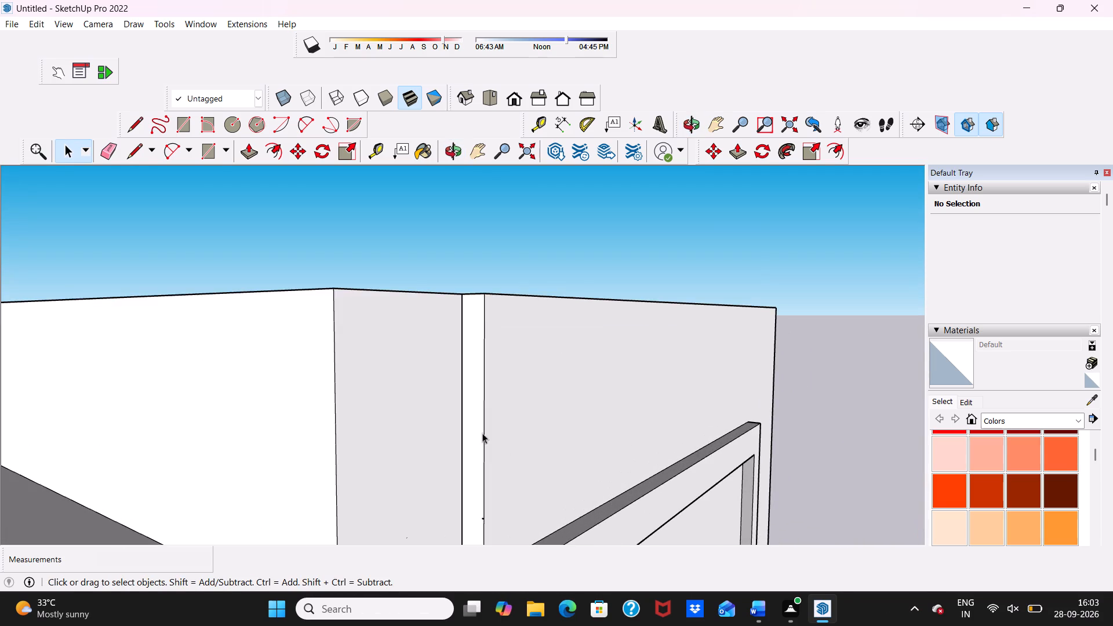
scroll(498, 362, down, 6)
scroll(594, 267, up, 1)
scroll(593, 271, down, 4)
scroll(573, 343, up, 1)
scroll(570, 351, down, 2)
middle_drag(555, 377, 420, 334)
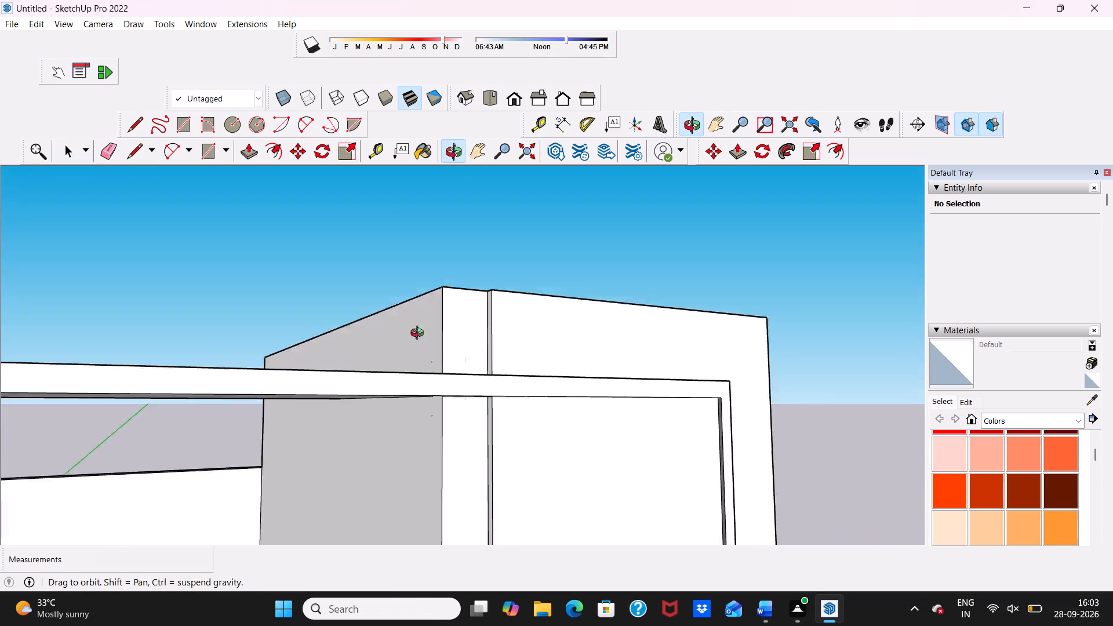
middle_drag(420, 334, 351, 301)
scroll(335, 297, down, 10)
middle_drag(528, 344, 575, 430)
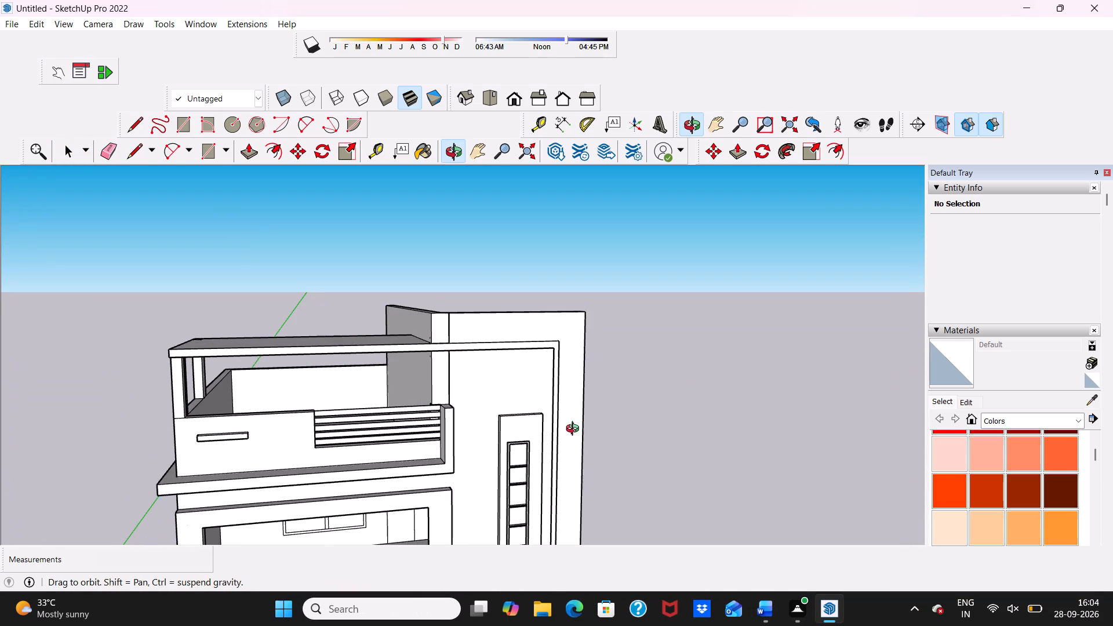
Draw a rectangular strip about 12' 2 11/16" by 7 1/2" along the top of the tall front wall's face.
middle_drag(575, 430, 569, 427)
middle_drag(461, 365, 461, 361)
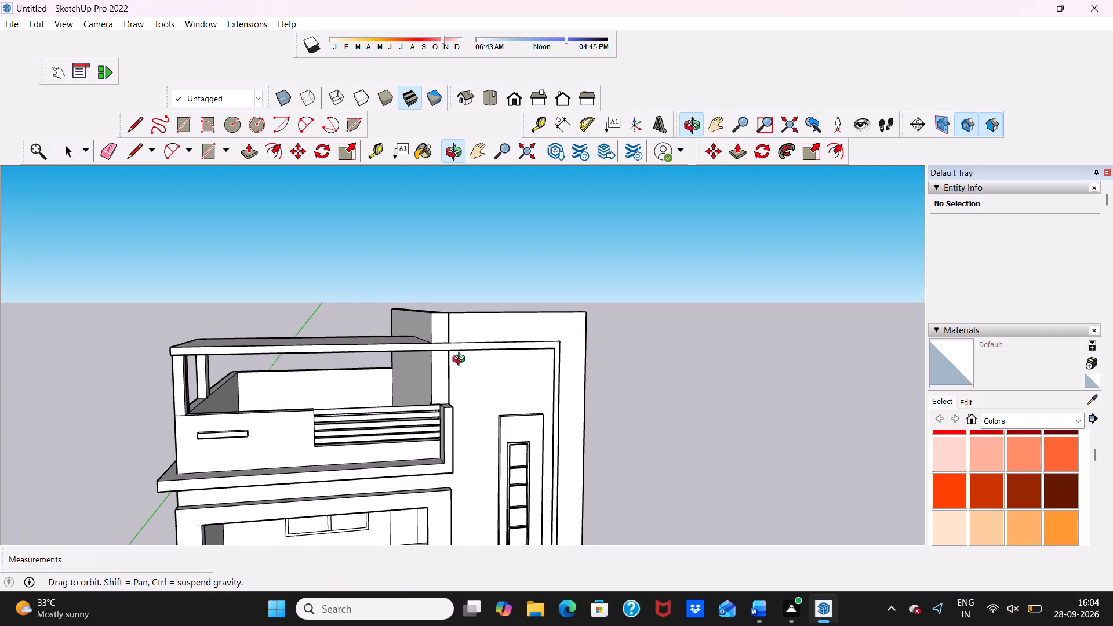
middle_drag(461, 361, 420, 325)
scroll(420, 325, up, 11)
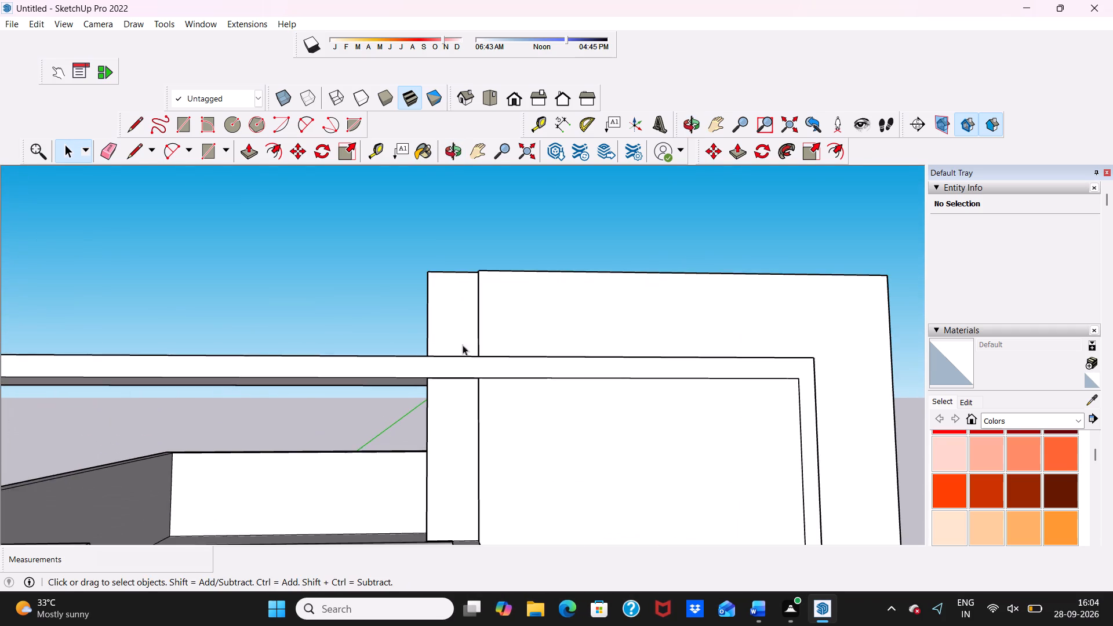
middle_drag(477, 368, 598, 412)
middle_drag(539, 377, 414, 375)
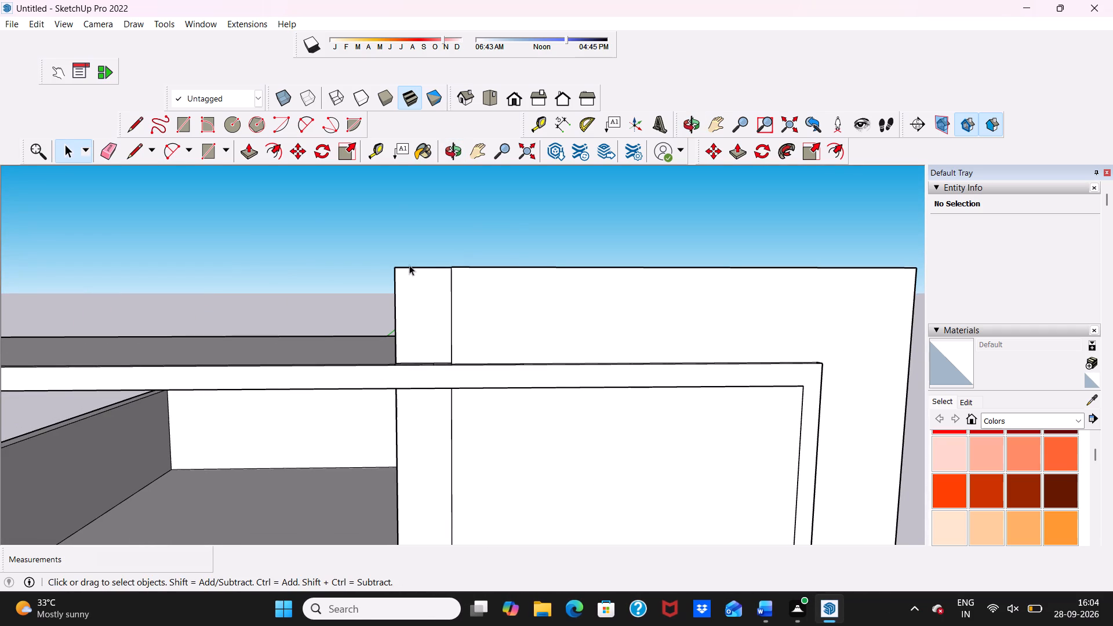
click(182, 128)
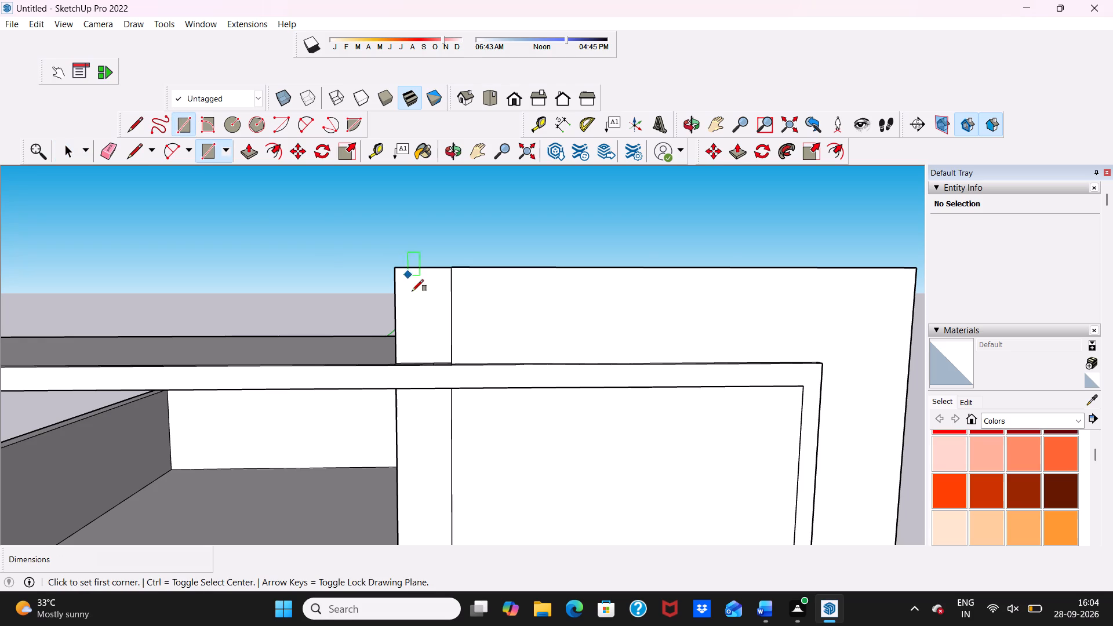
scroll(413, 292, up, 4)
click(470, 261)
scroll(488, 303, down, 10)
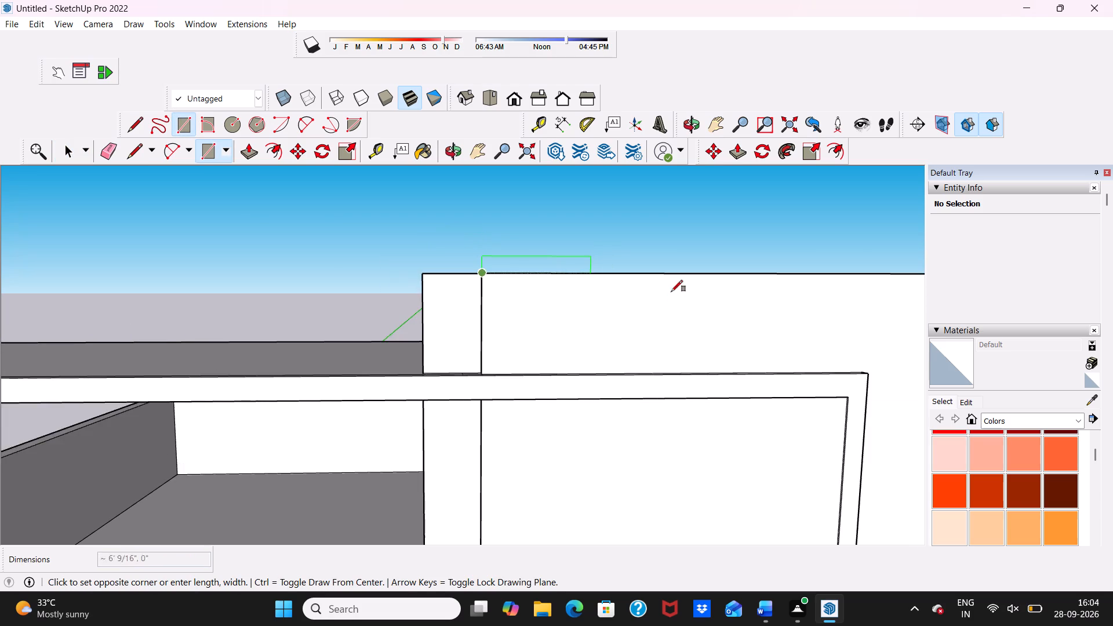
scroll(671, 292, down, 4)
scroll(787, 285, up, 8)
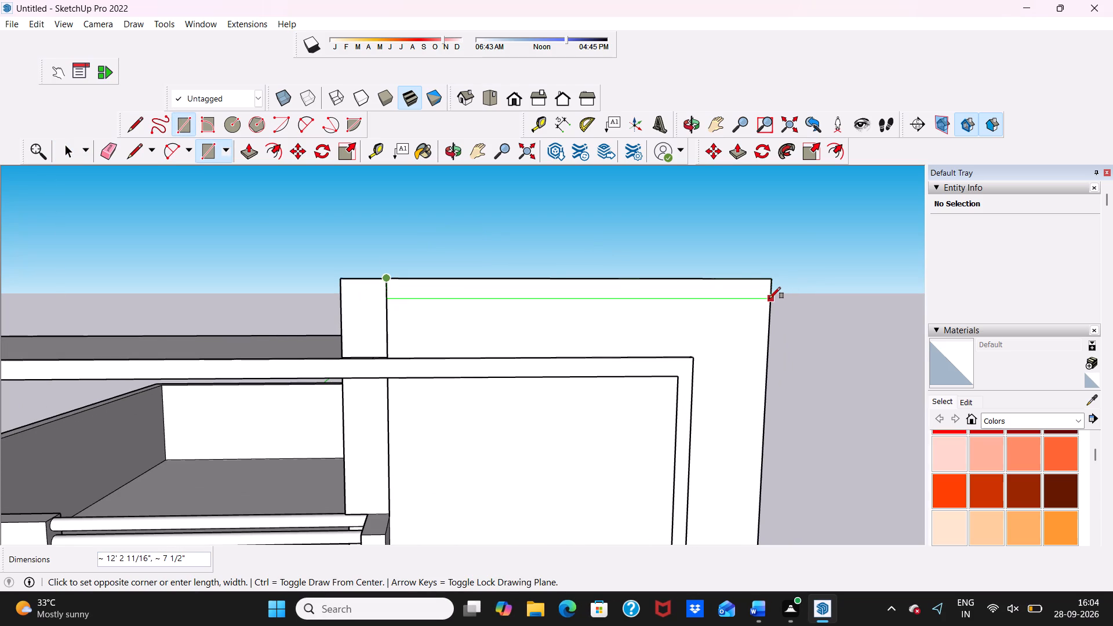
click(769, 299)
key(space)
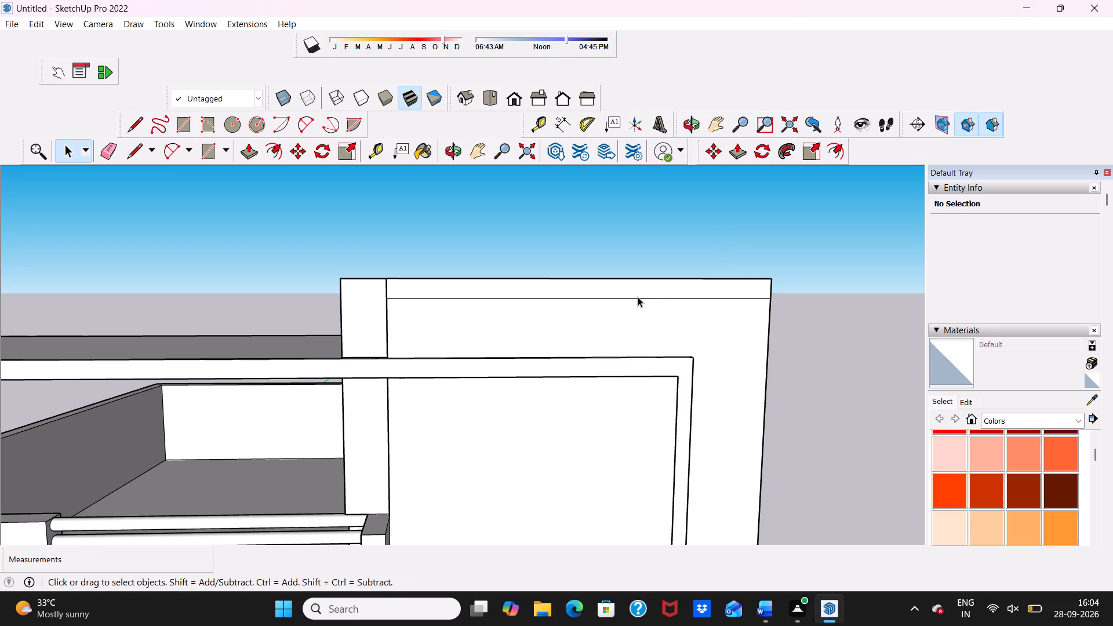
Push/Pull the top strip of the tall front wall outward by 1' to form a projecting coping band.
click(633, 291)
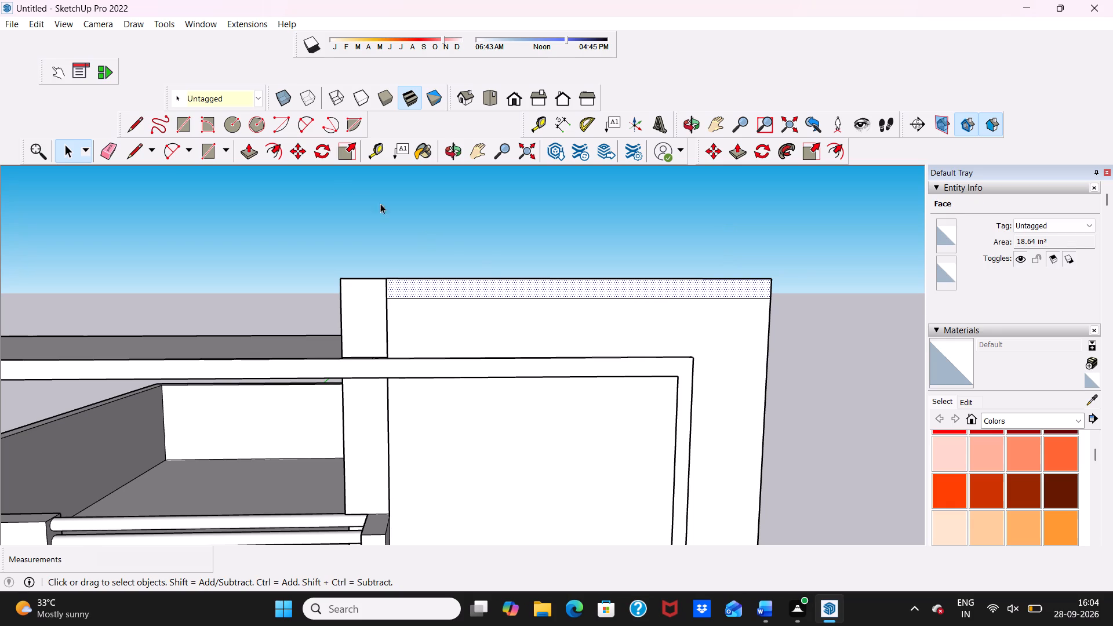
drag(246, 150, 245, 160)
click(457, 287)
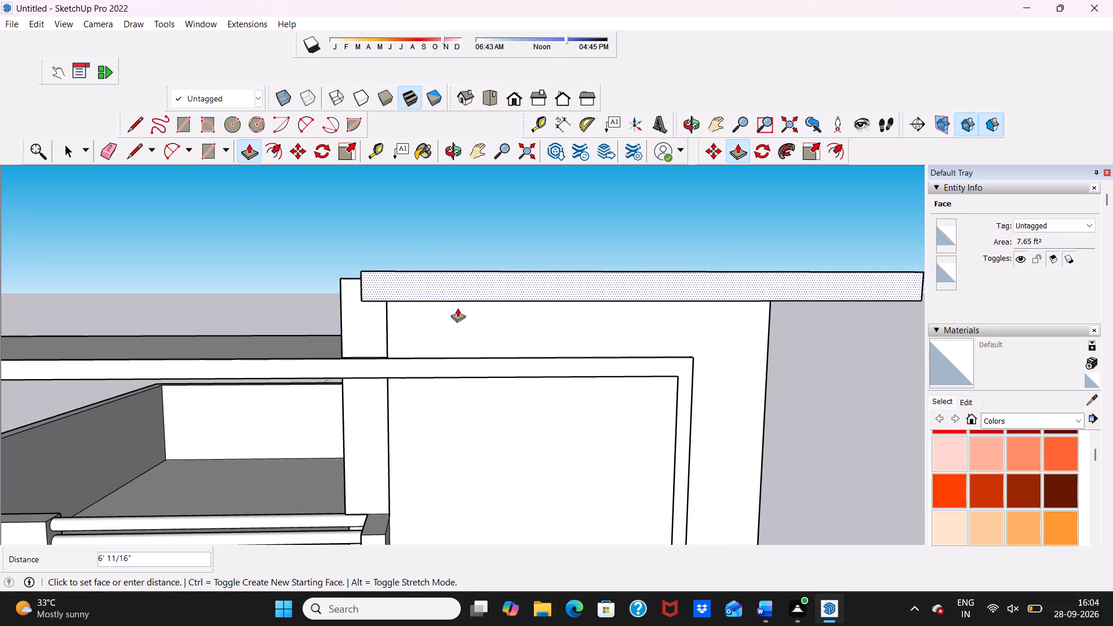
text(1')
key(Return)
Extend the coping band's end face across the adjoining wall strip and slightly beyond the side wall's outer face.
scroll(461, 315, down, 6)
middle_drag(466, 293, 681, 283)
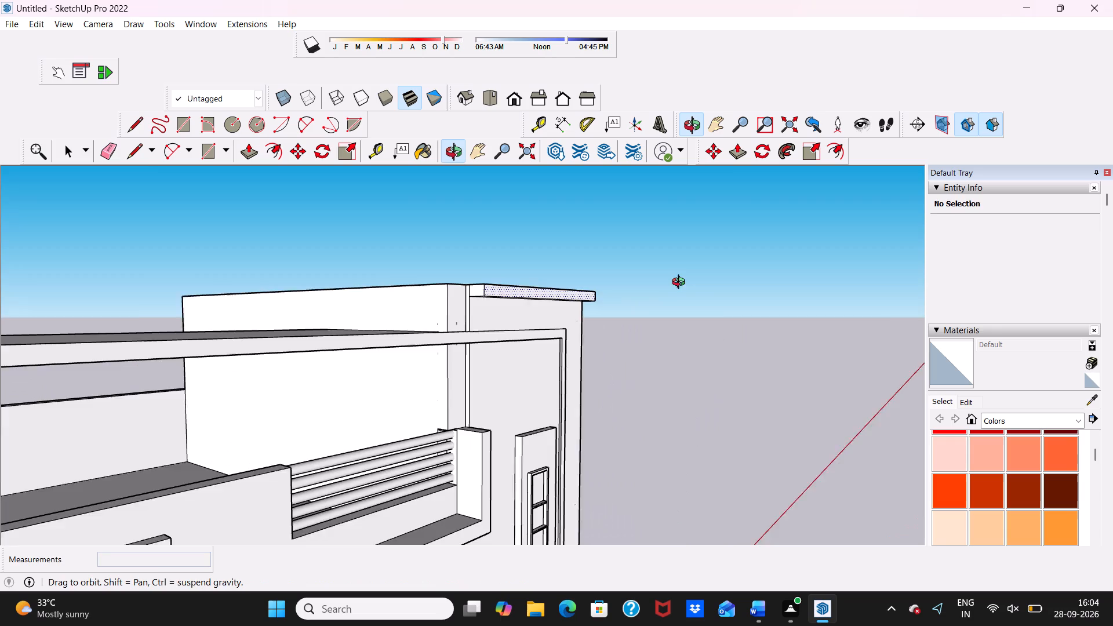
middle_drag(681, 283, 694, 293)
scroll(485, 314, up, 8)
click(492, 276)
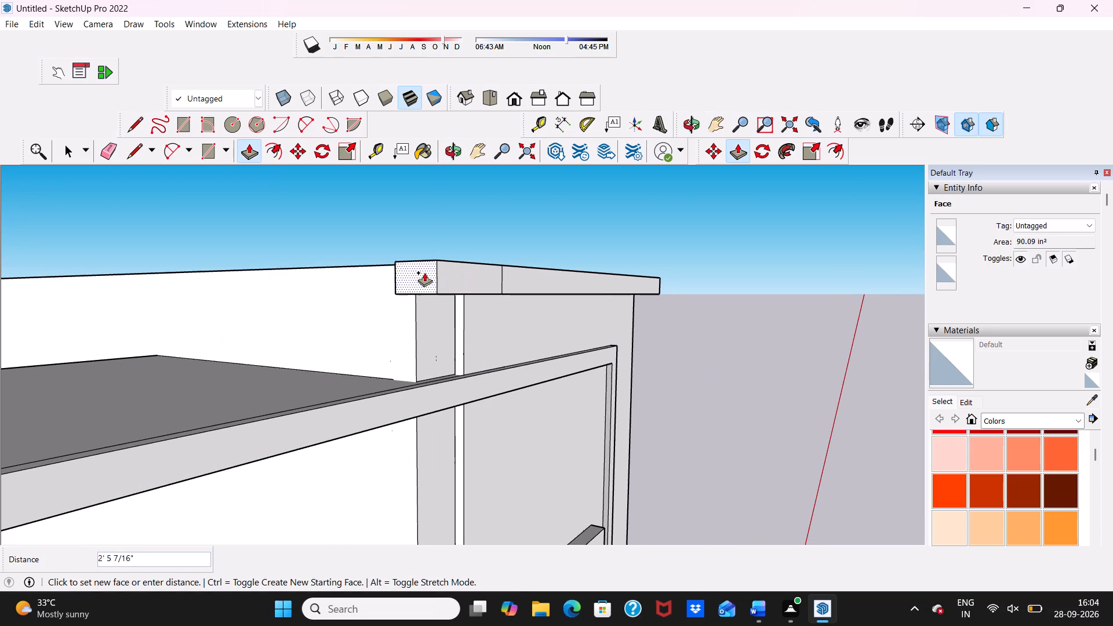
scroll(424, 272, down, 1)
middle_drag(424, 272, 535, 312)
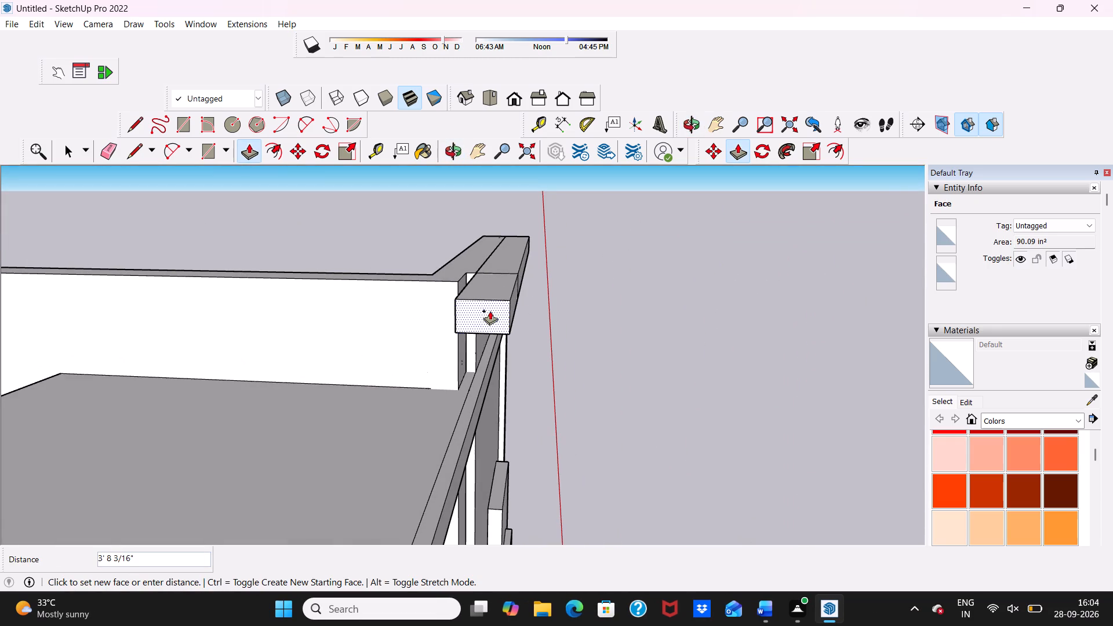
middle_drag(483, 304, 556, 288)
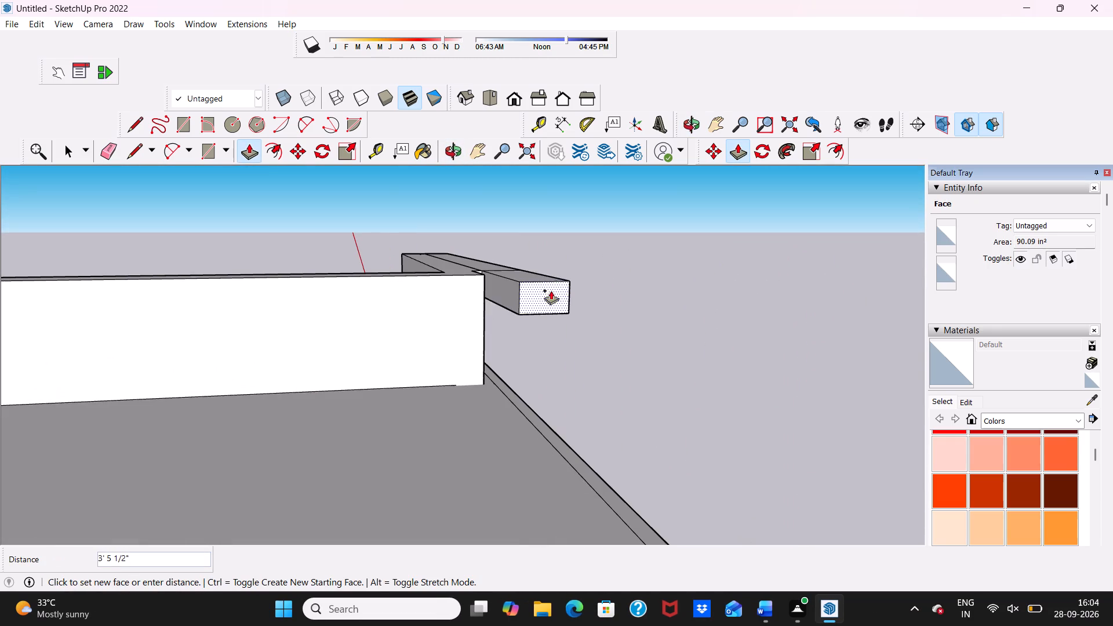
click(476, 300)
scroll(510, 281, down, 4)
middle_drag(516, 279, 549, 299)
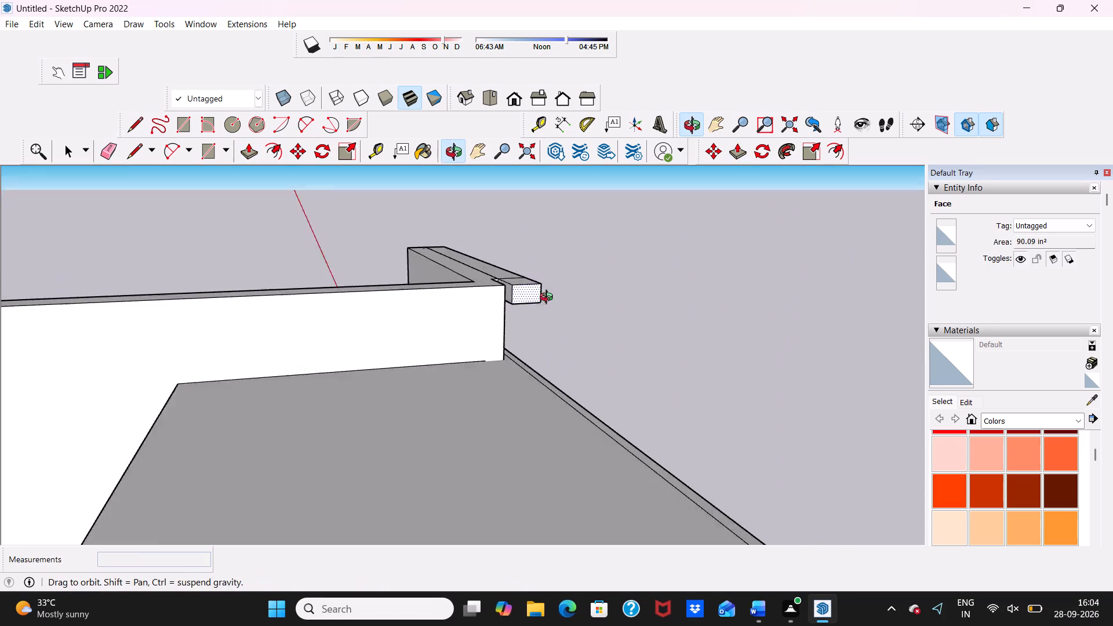
middle_drag(549, 299, 596, 344)
scroll(552, 319, up, 5)
click(550, 308)
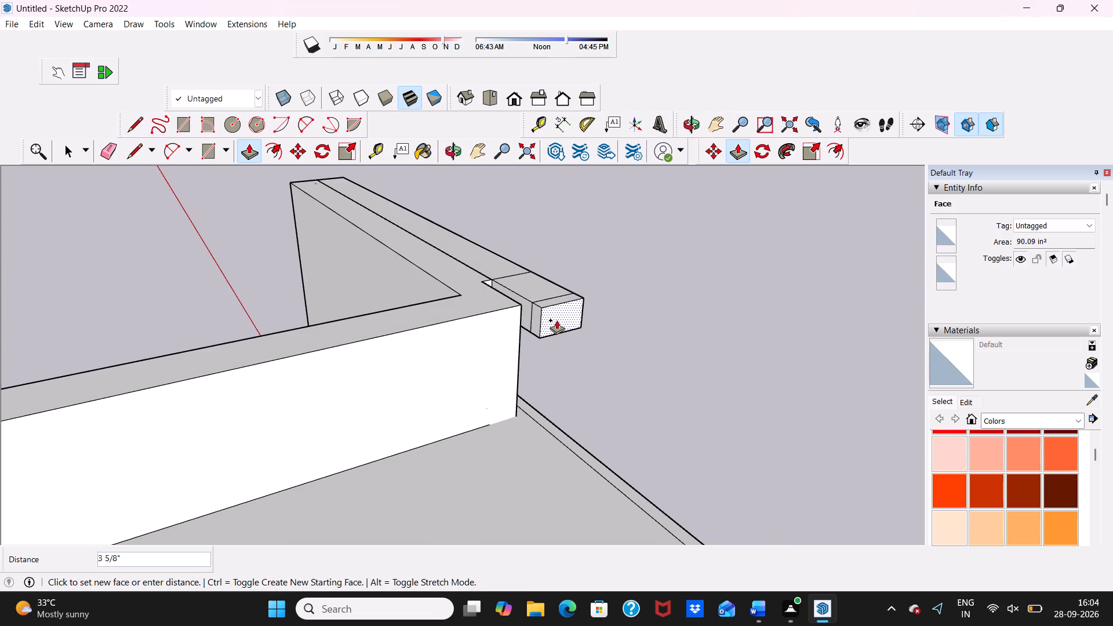
click(577, 334)
Pull the rear face of the coping's overhanging end back along the top of the side wall to that wall's far end.
click(553, 322)
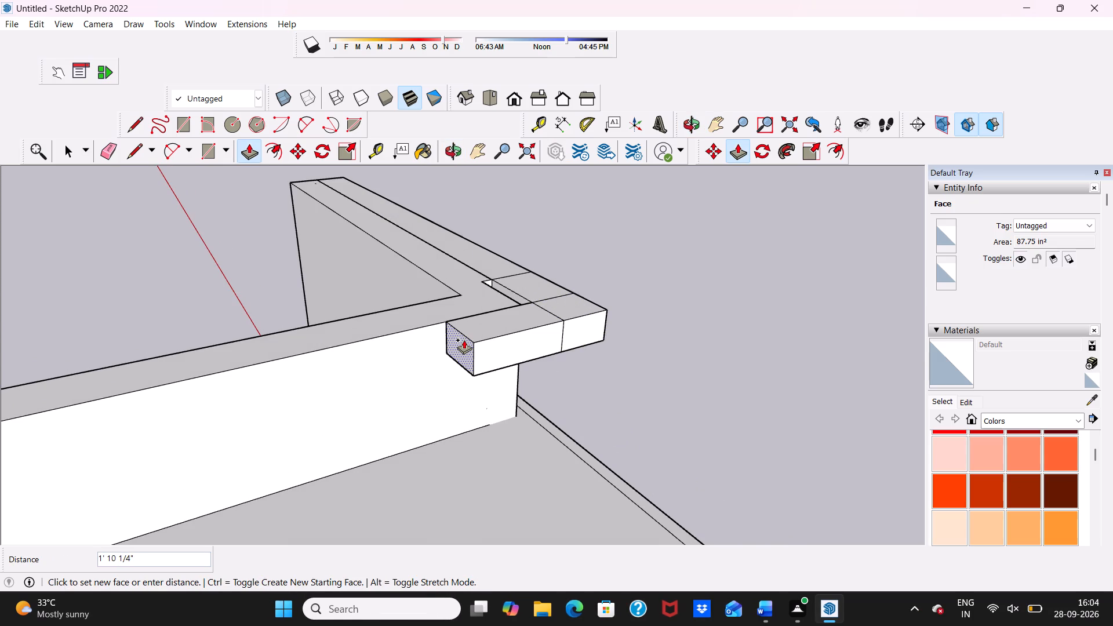
scroll(464, 340, down, 1)
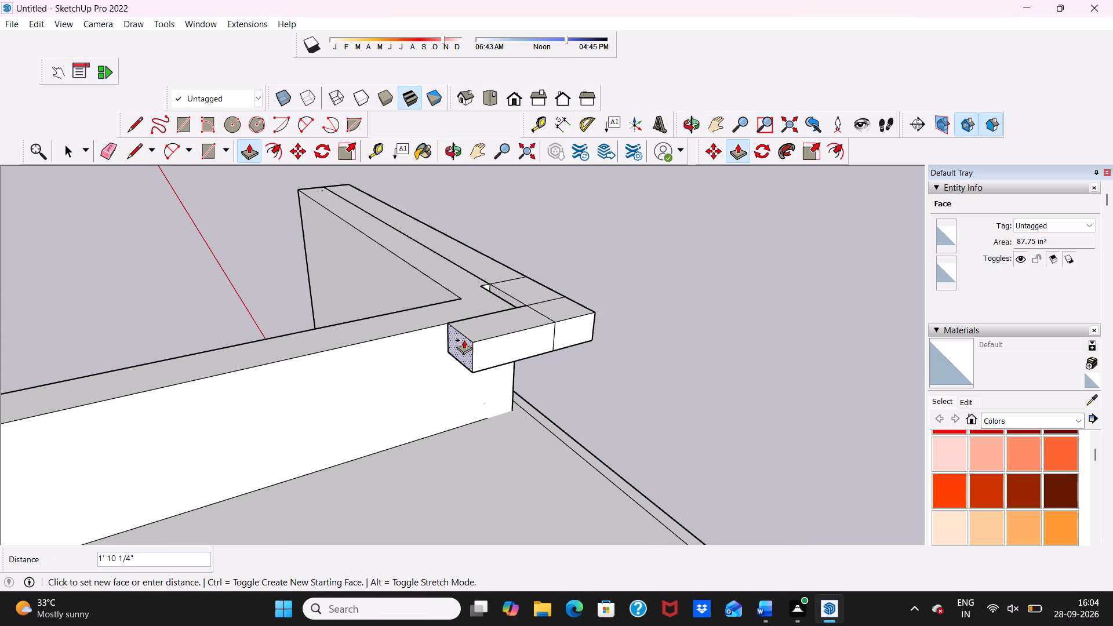
scroll(464, 340, down, 2)
scroll(224, 392, down, 13)
scroll(227, 393, up, 1)
scroll(227, 393, down, 7)
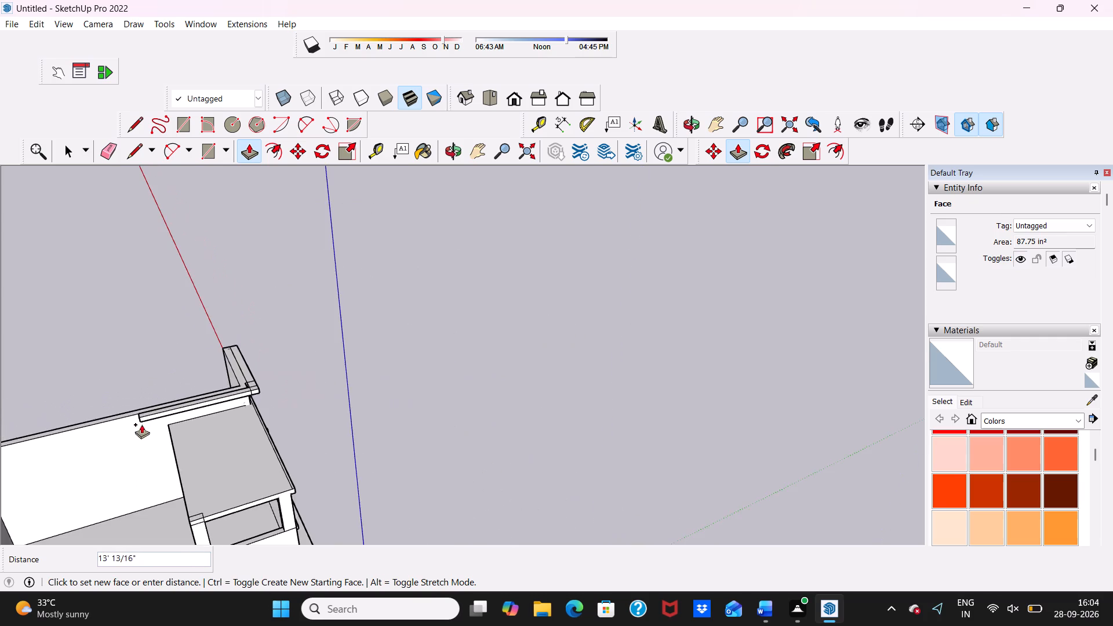
scroll(141, 424, down, 12)
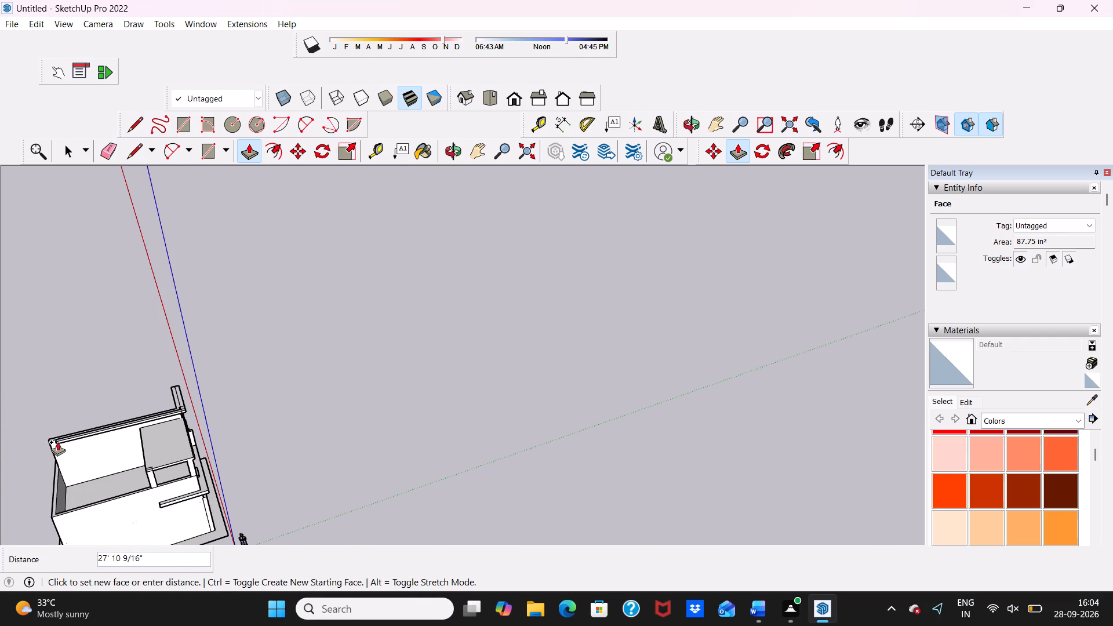
middle_drag(57, 442, 315, 375)
scroll(329, 351, down, 8)
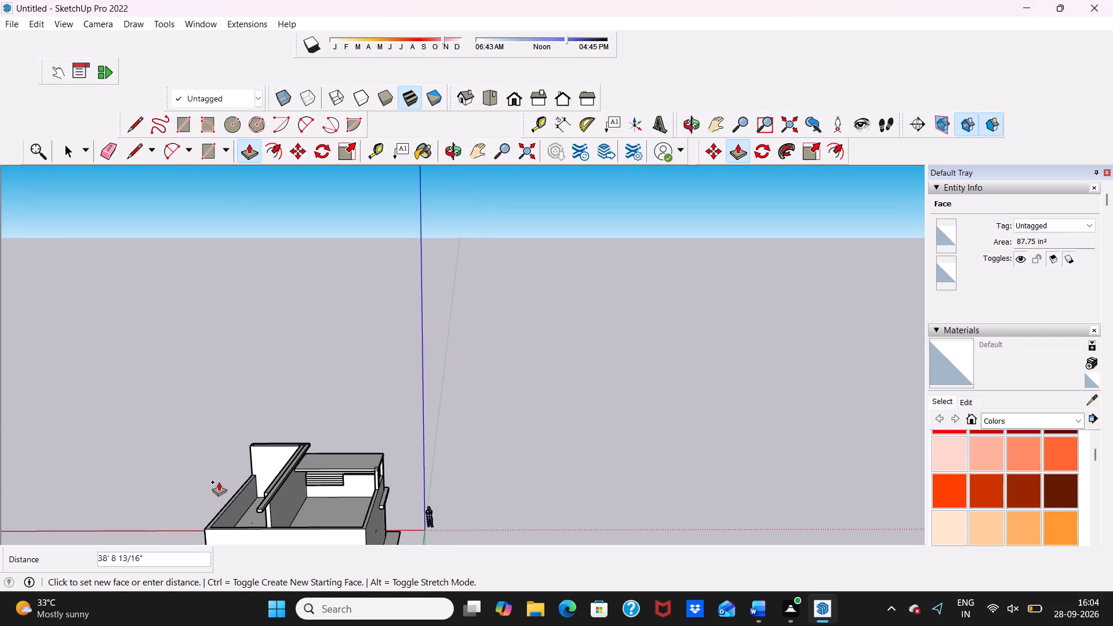
scroll(217, 487, up, 4)
scroll(217, 487, down, 3)
scroll(293, 485, up, 9)
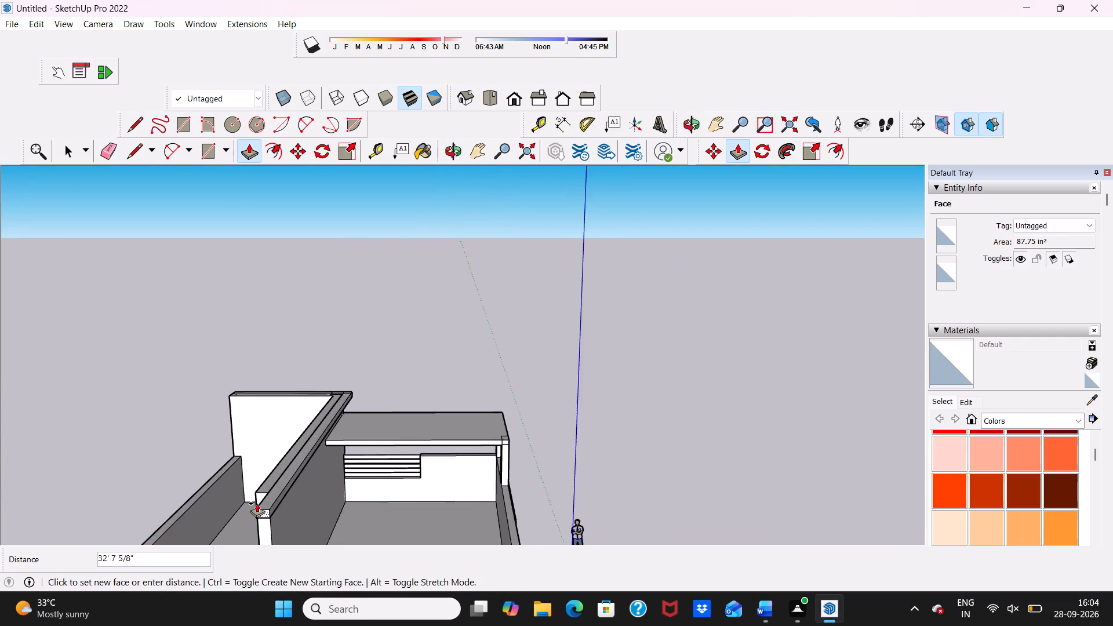
scroll(257, 501, up, 19)
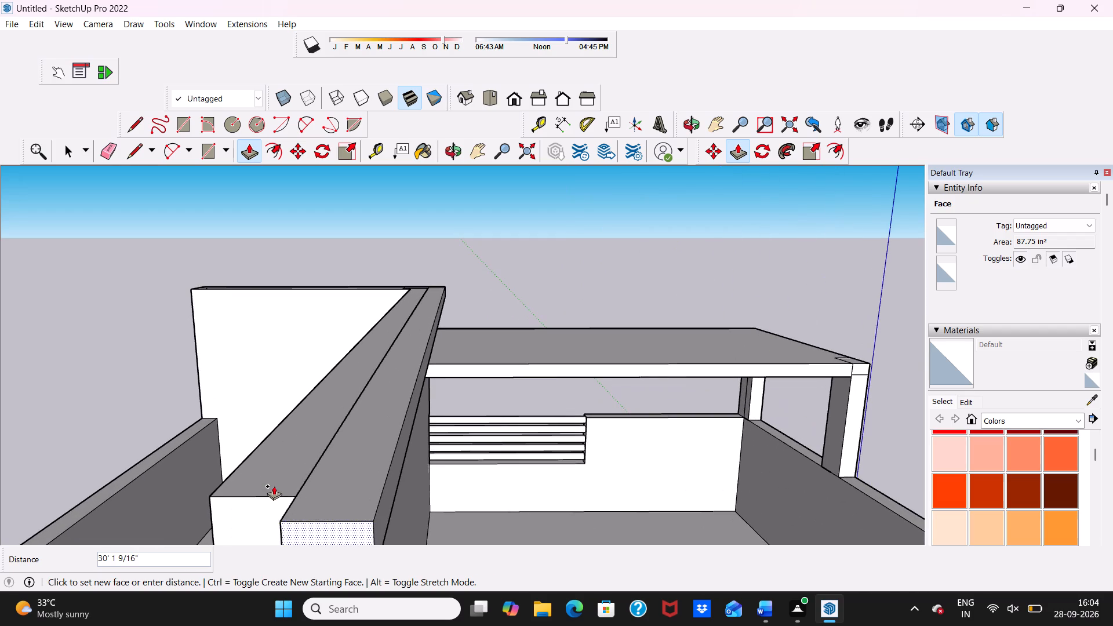
scroll(296, 461, down, 6)
middle_drag(293, 477, 512, 402)
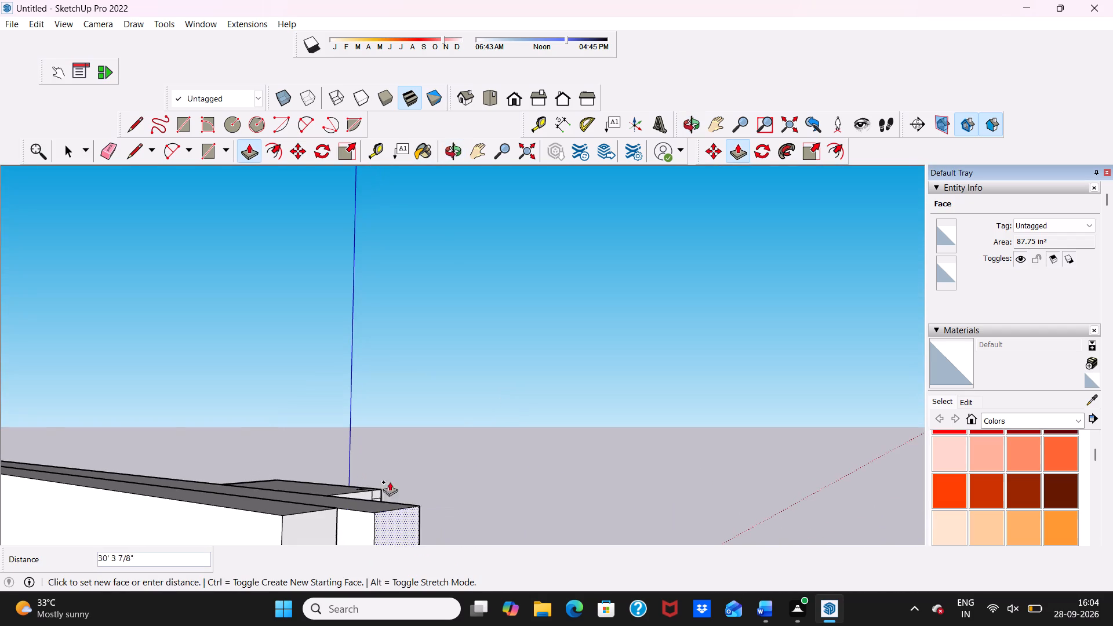
click(328, 518)
scroll(380, 459, down, 2)
middle_drag(380, 458, 231, 504)
key(space)
Push/Pull the recessed wall strip's face about 4 11/16" forward to close the gap on top of the coping corner.
scroll(314, 430, down, 3)
middle_drag(314, 428, 216, 460)
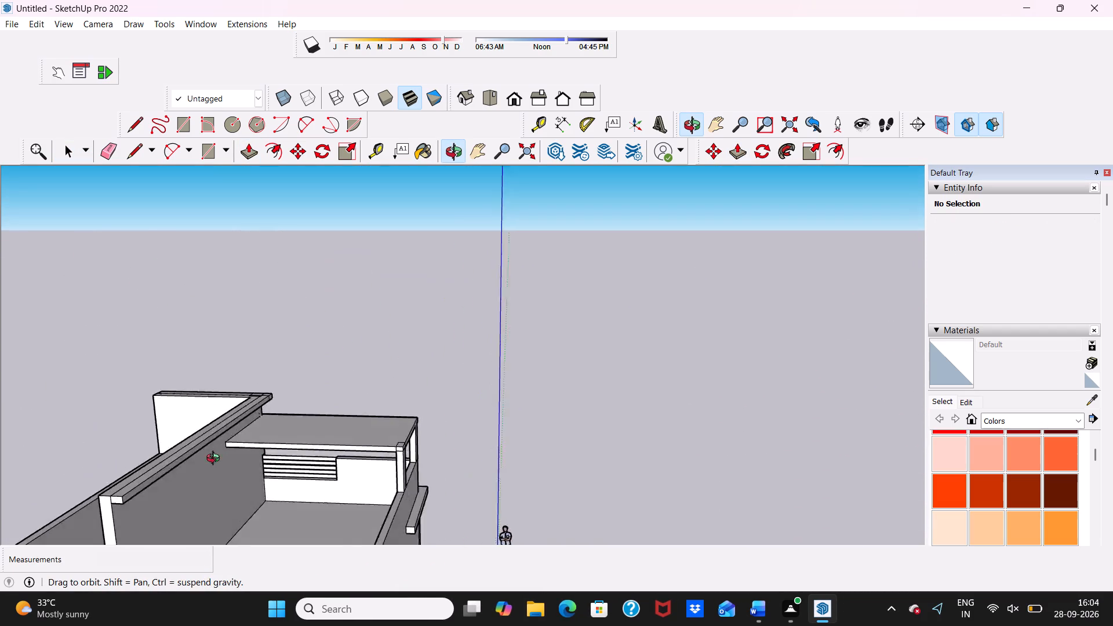
middle_drag(216, 460, 61, 482)
middle_drag(482, 326, 182, 414)
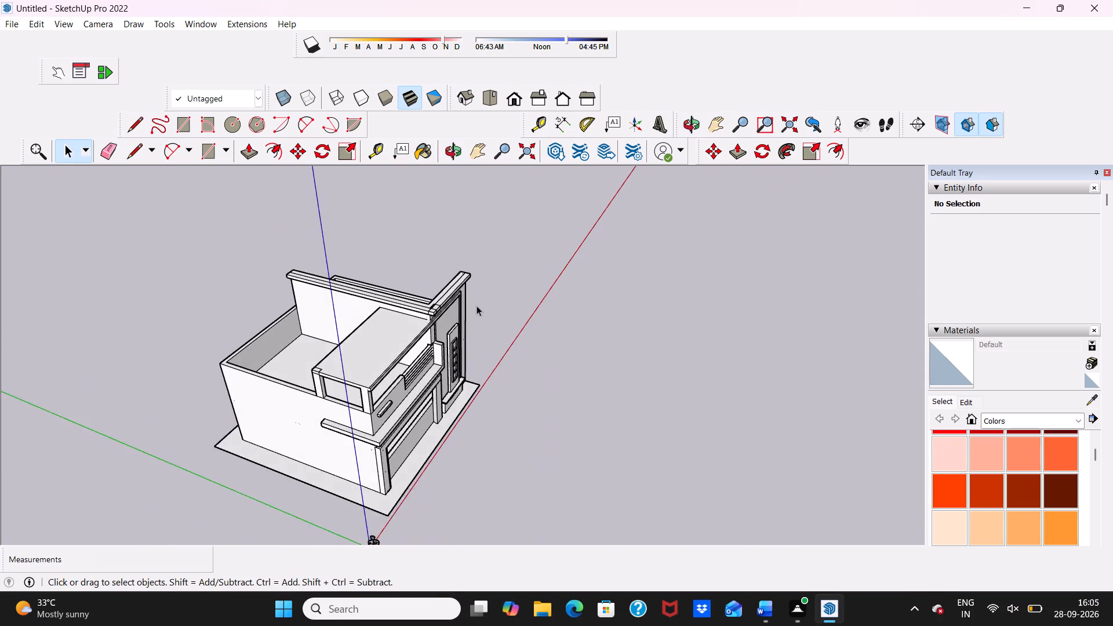
scroll(474, 304, up, 4)
middle_drag(474, 304, 299, 233)
scroll(447, 264, up, 11)
scroll(412, 330, down, 1)
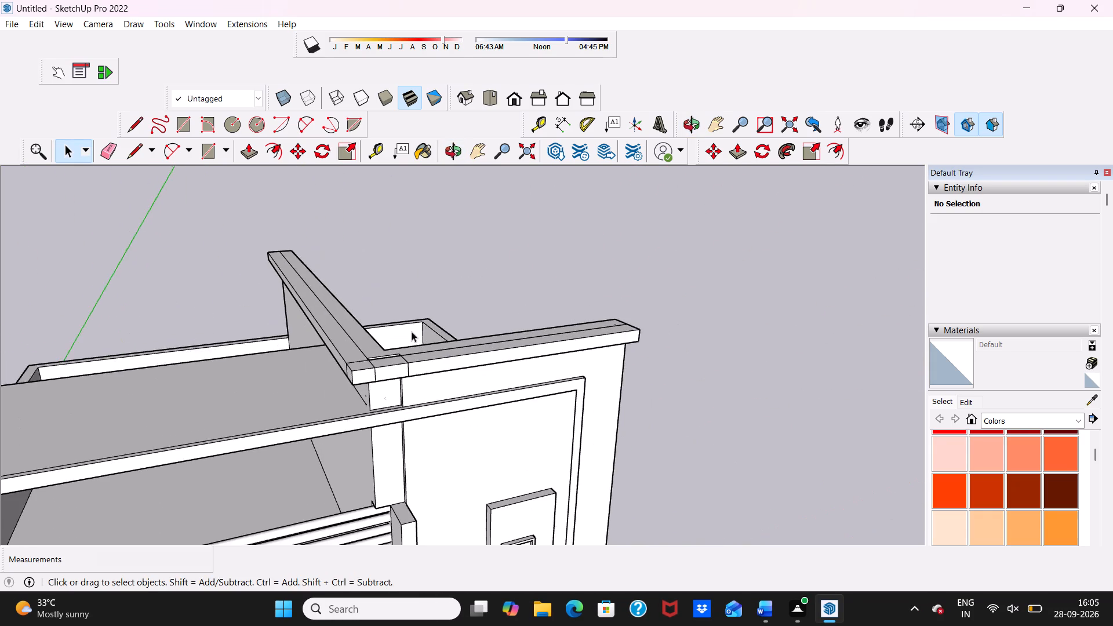
middle_drag(412, 332, 296, 396)
scroll(318, 362, up, 16)
click(347, 365)
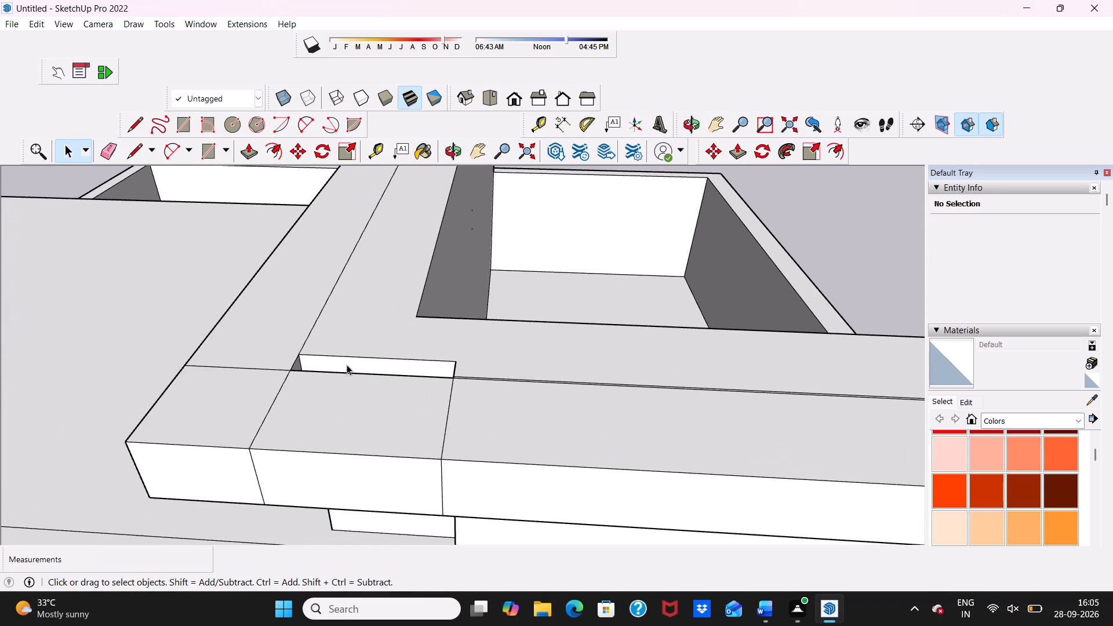
click(250, 144)
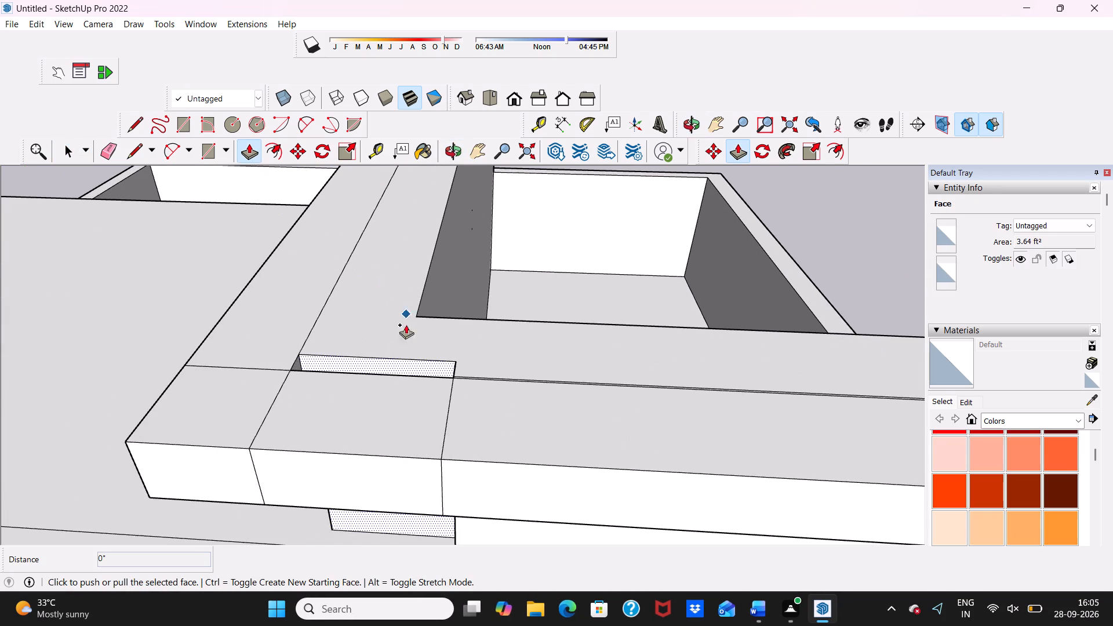
click(392, 359)
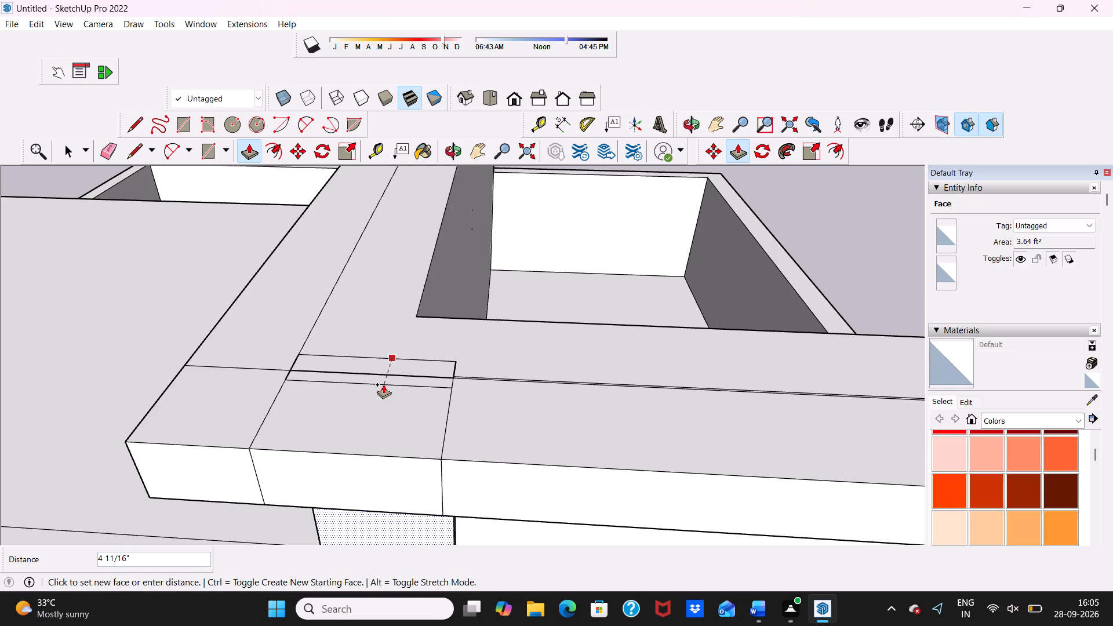
click(383, 384)
scroll(583, 319, down, 2)
key(space)
Erase the seam lines on the coping's top surface along the side wall and around the front corner.
click(105, 145)
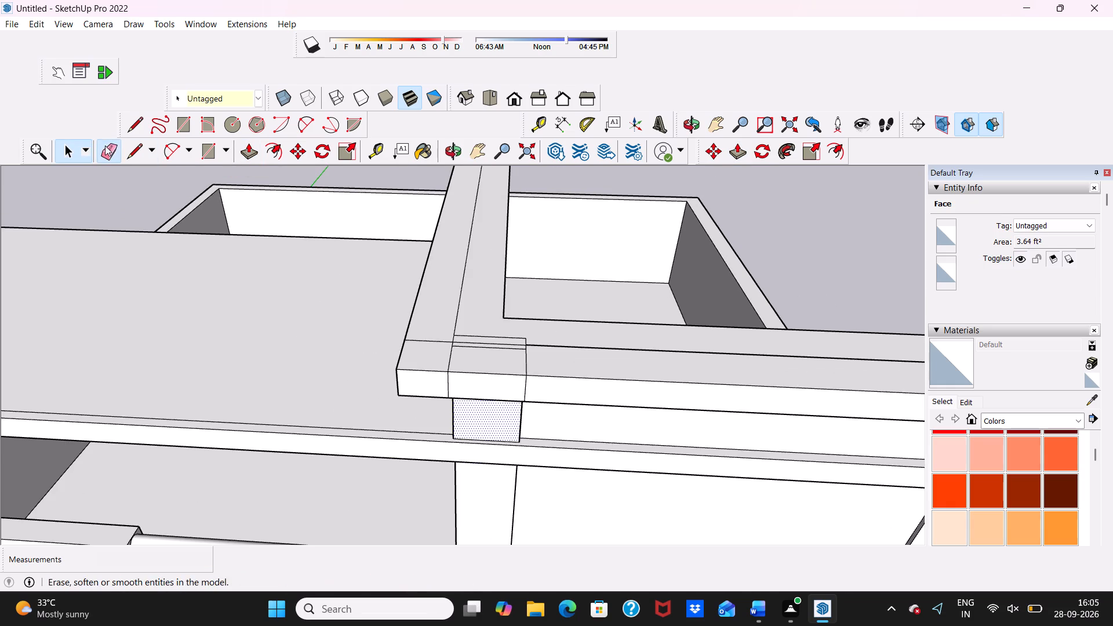
scroll(367, 254, up, 4)
click(525, 309)
click(529, 311)
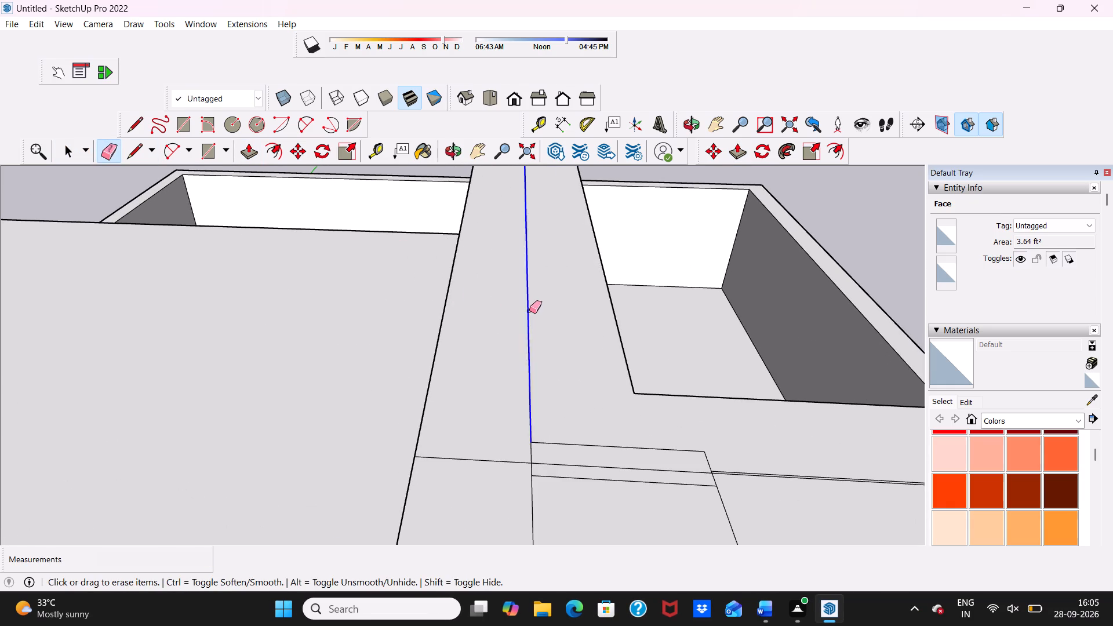
drag(530, 438, 545, 479)
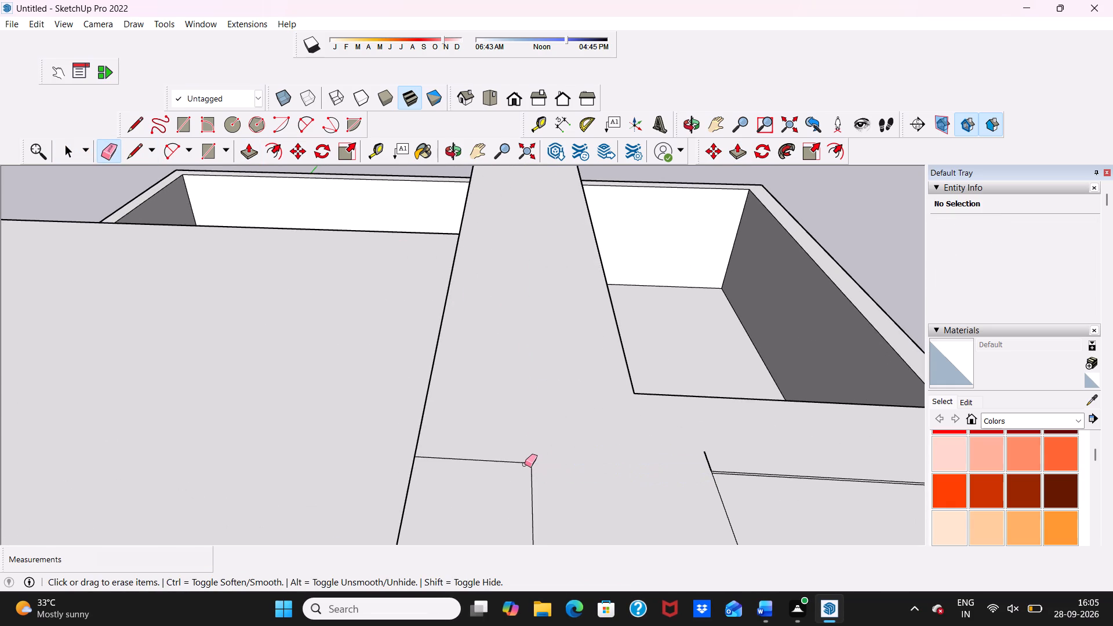
click(525, 464)
click(532, 475)
scroll(534, 443, down, 7)
scroll(667, 409, down, 2)
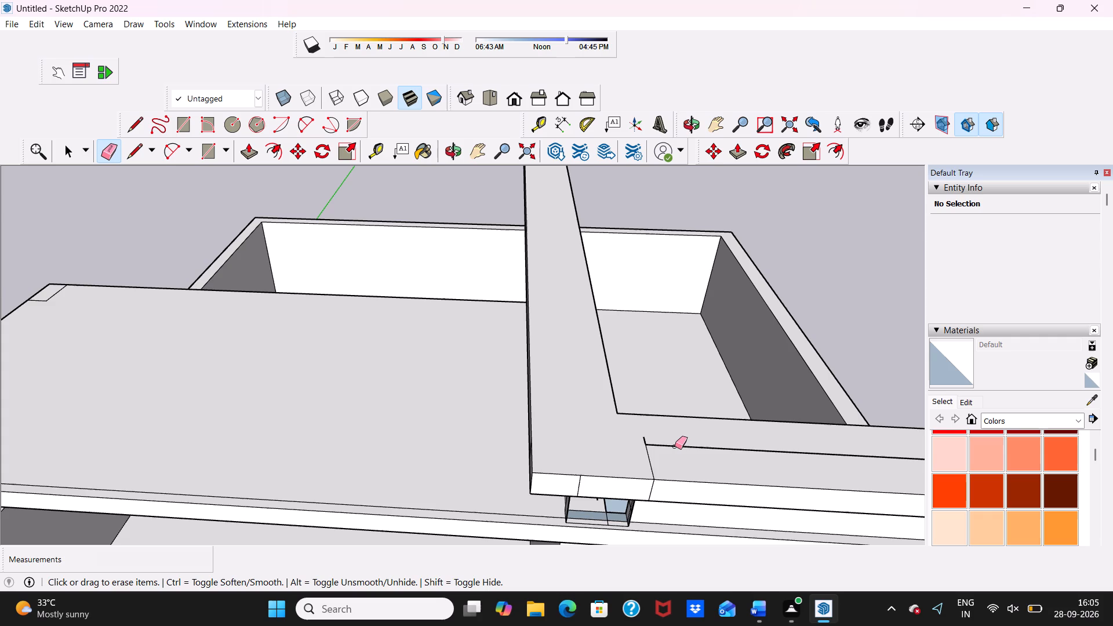
click(675, 446)
Push/Pull the narrow wall-end face beneath the coping corner about 1' 5 1/2" sideways across the opening.
middle_drag(665, 456, 654, 279)
scroll(669, 313, up, 4)
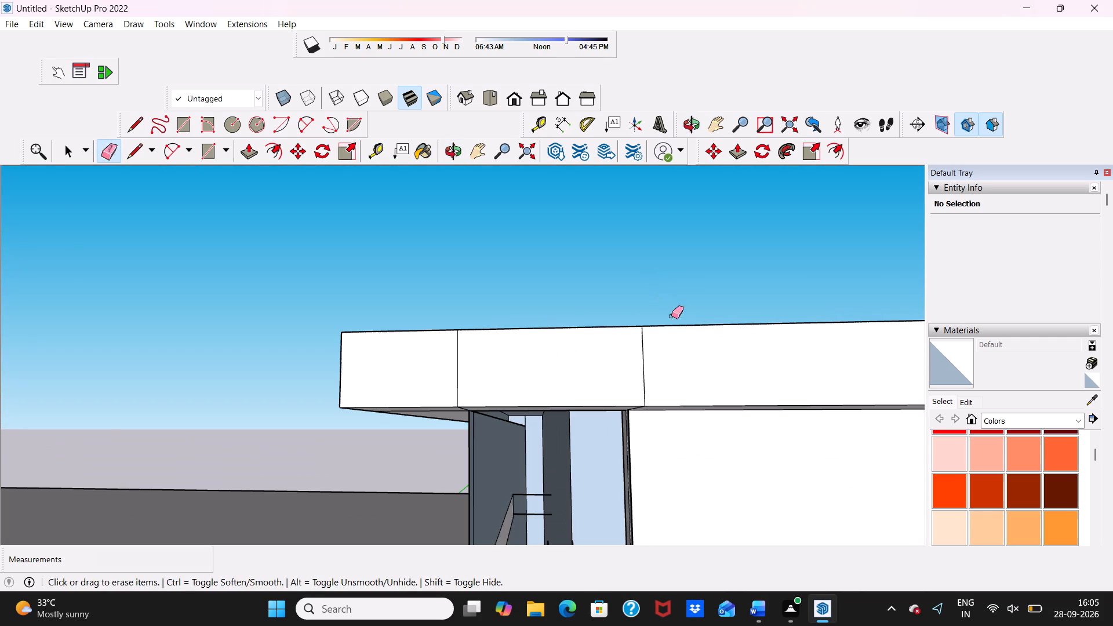
key(space)
middle_drag(515, 406, 593, 271)
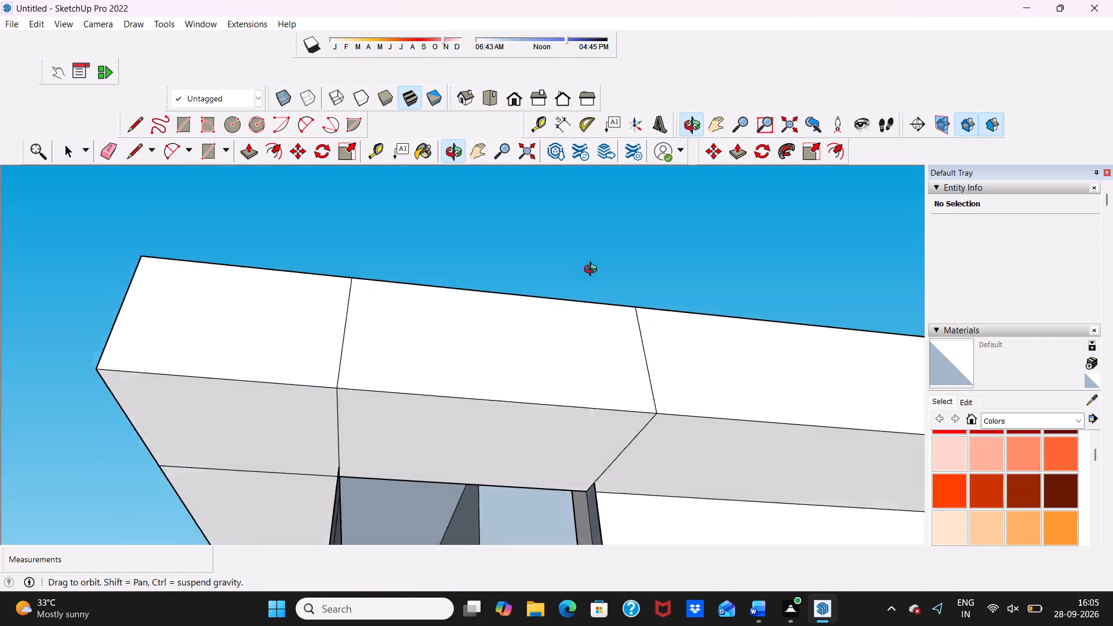
middle_drag(593, 271, 572, 278)
click(533, 520)
scroll(525, 457, down, 5)
middle_drag(581, 387, 728, 428)
scroll(518, 528, up, 5)
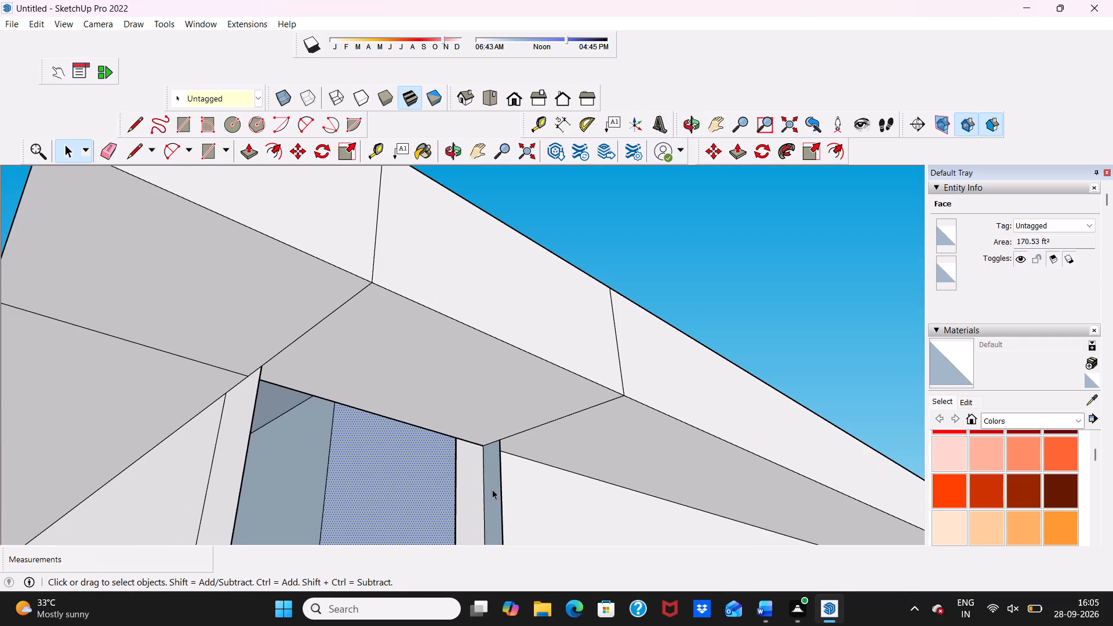
click(492, 489)
click(252, 152)
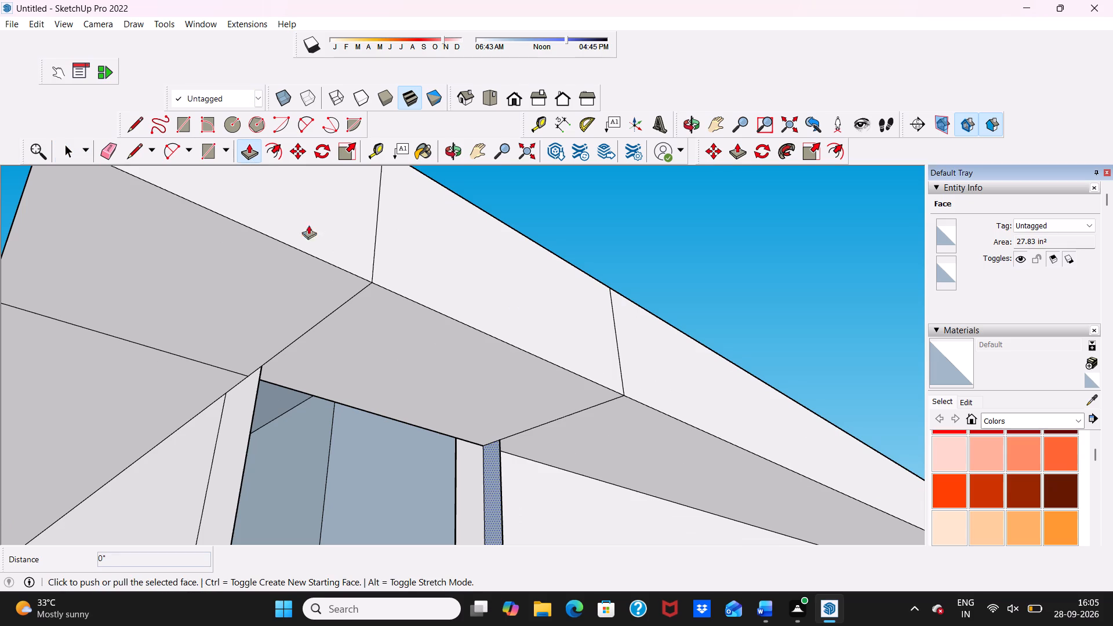
scroll(478, 445, down, 1)
click(488, 456)
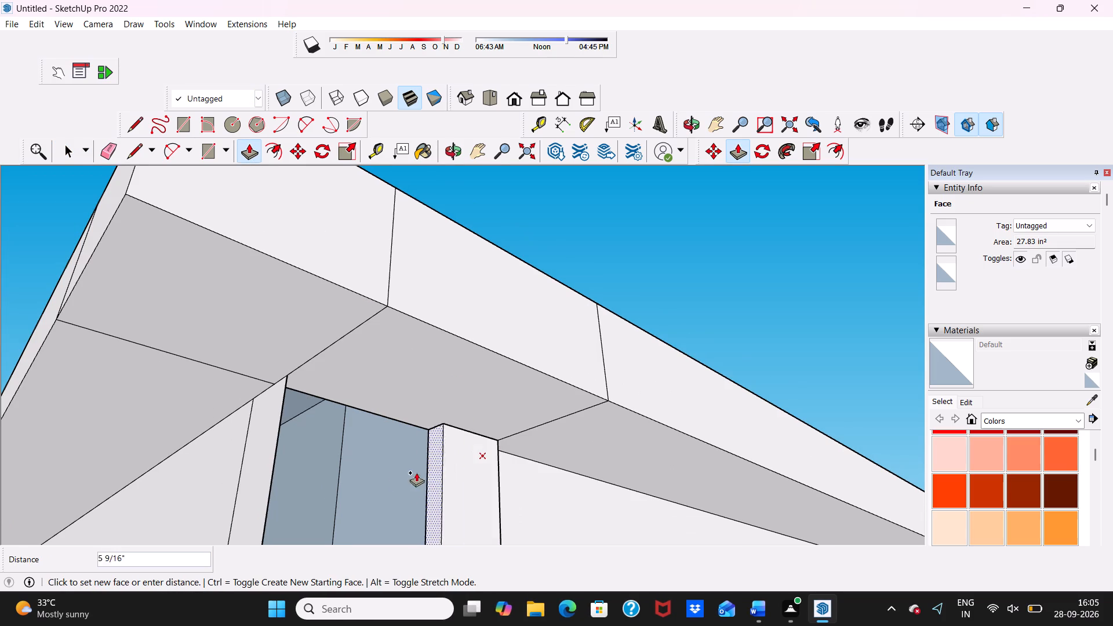
scroll(310, 445, down, 2)
click(263, 438)
scroll(286, 418, down, 5)
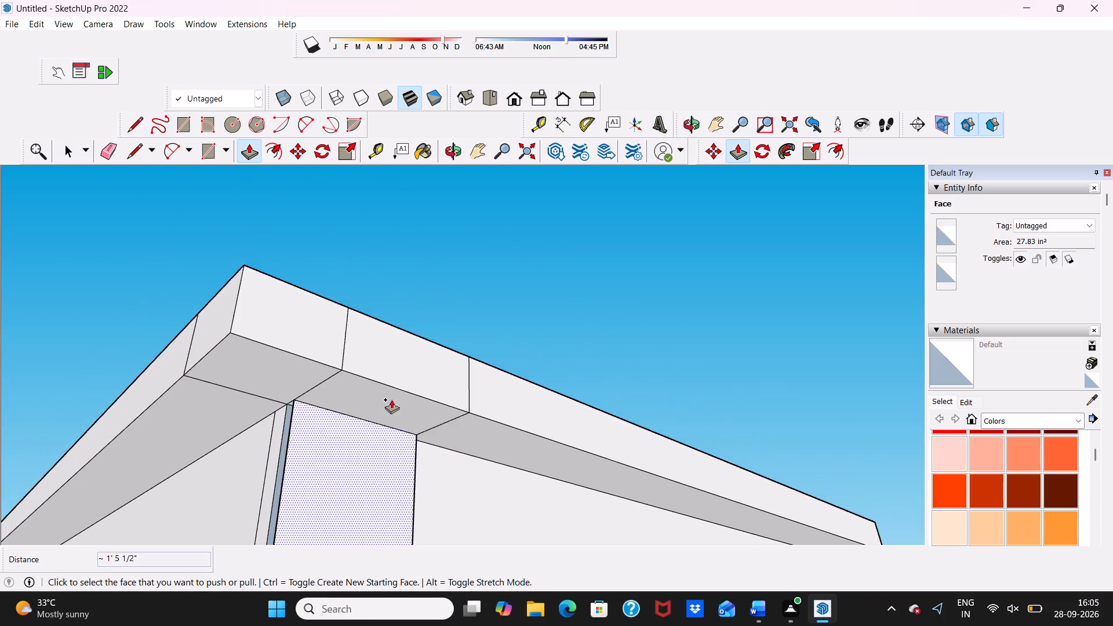
Push/Pull the bottom face of the new wall infill down about 1' 1" through the slab to close the gap above it.
middle_drag(391, 399, 271, 429)
scroll(391, 399, down, 1)
scroll(293, 390, up, 2)
scroll(341, 359, down, 6)
middle_drag(478, 424, 472, 372)
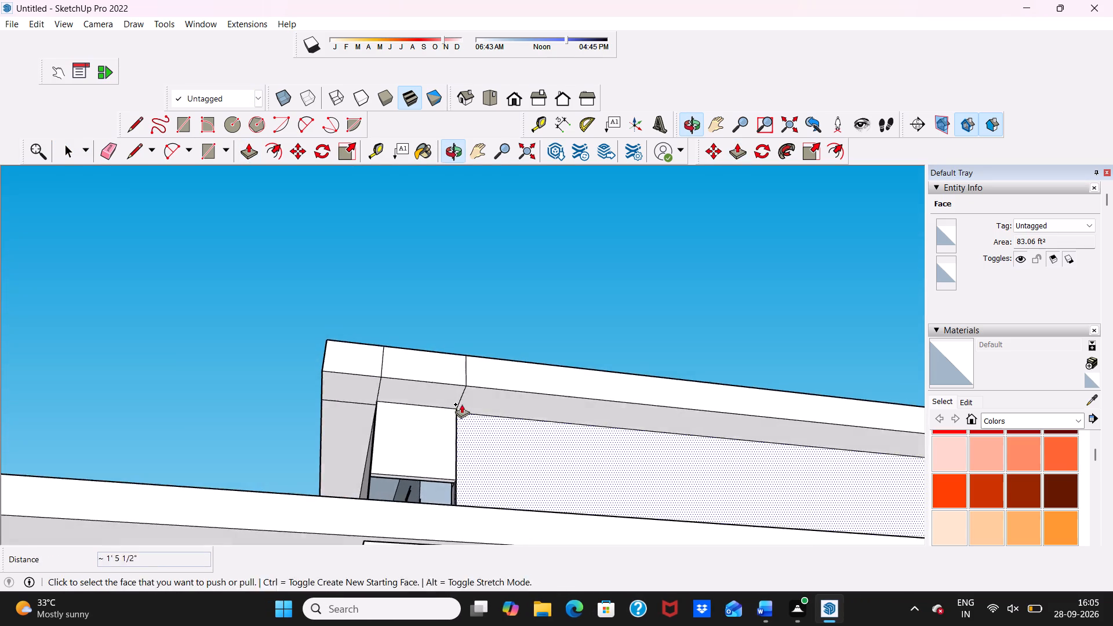
middle_drag(455, 414, 405, 497)
scroll(401, 500, up, 12)
scroll(442, 450, down, 5)
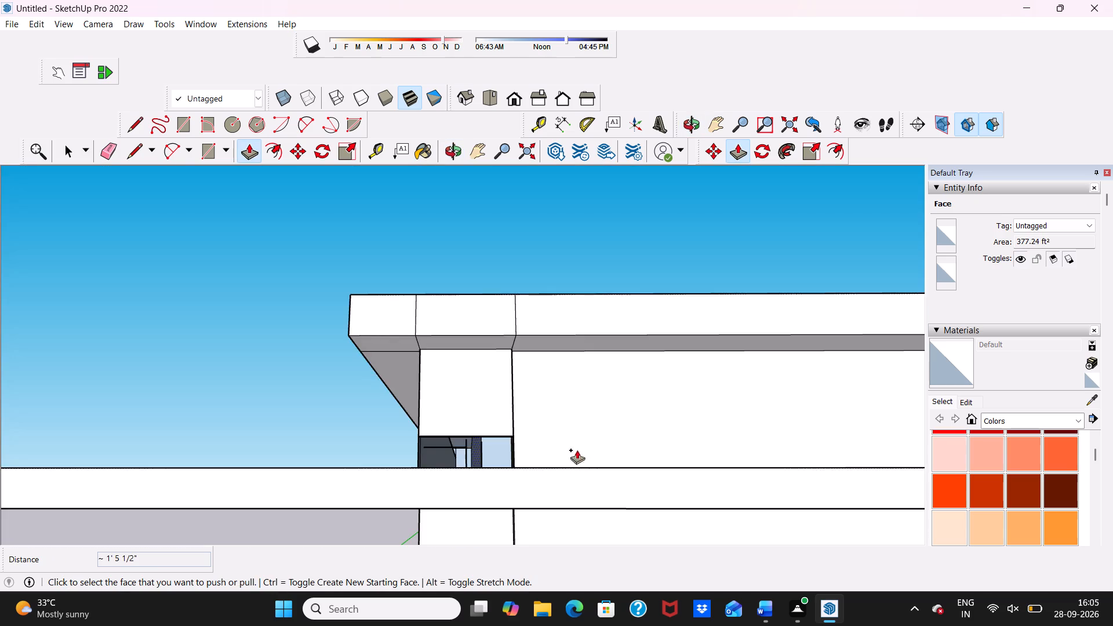
scroll(577, 450, down, 6)
middle_drag(533, 457, 521, 332)
scroll(515, 394, up, 9)
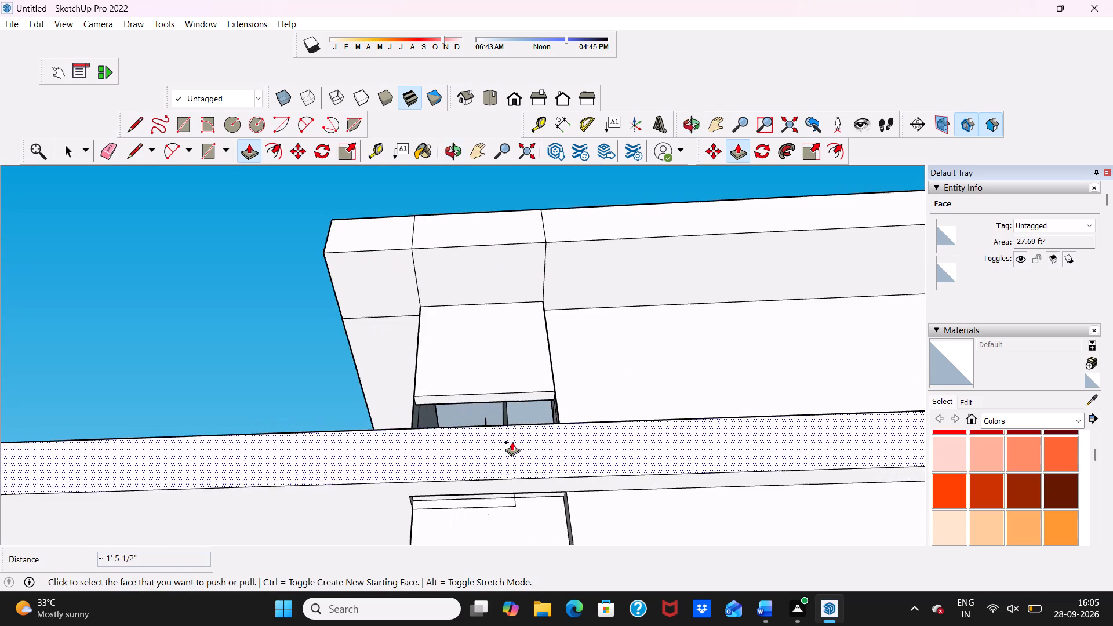
click(524, 395)
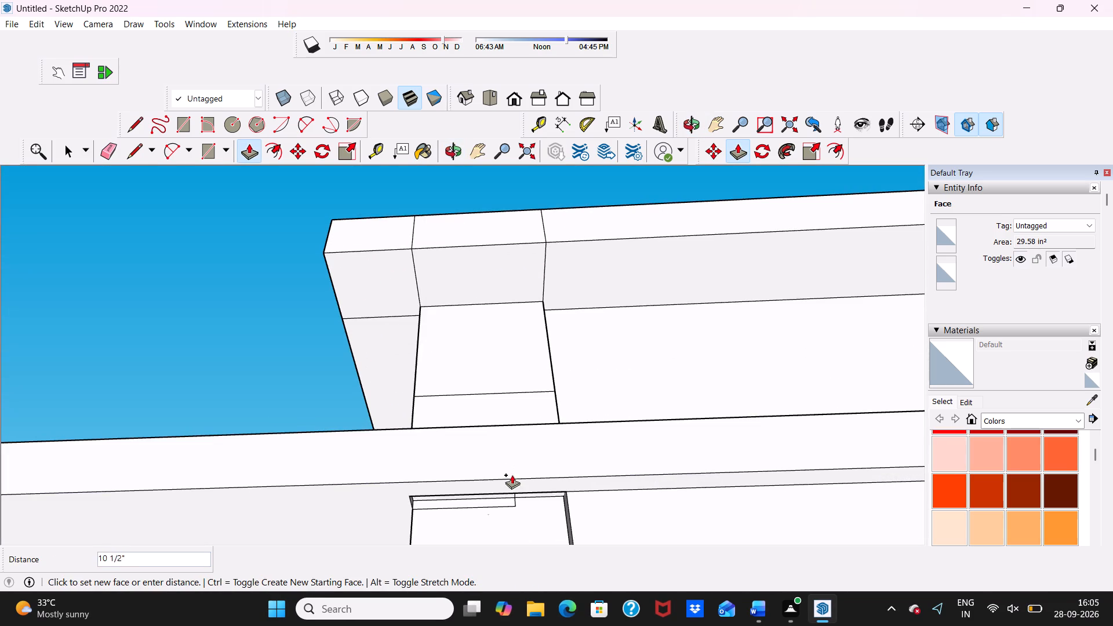
click(512, 510)
Fill the slot in the slab's underside below the infill by push/pulling its two small faces, the second by 2".
scroll(504, 482, up, 6)
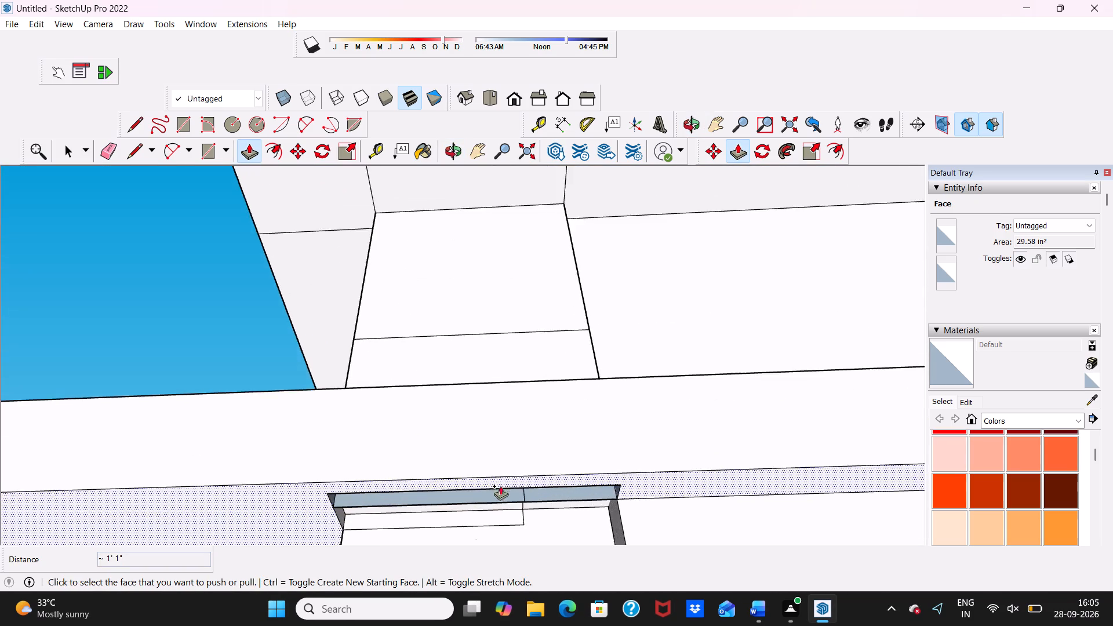
scroll(488, 499, up, 5)
click(487, 497)
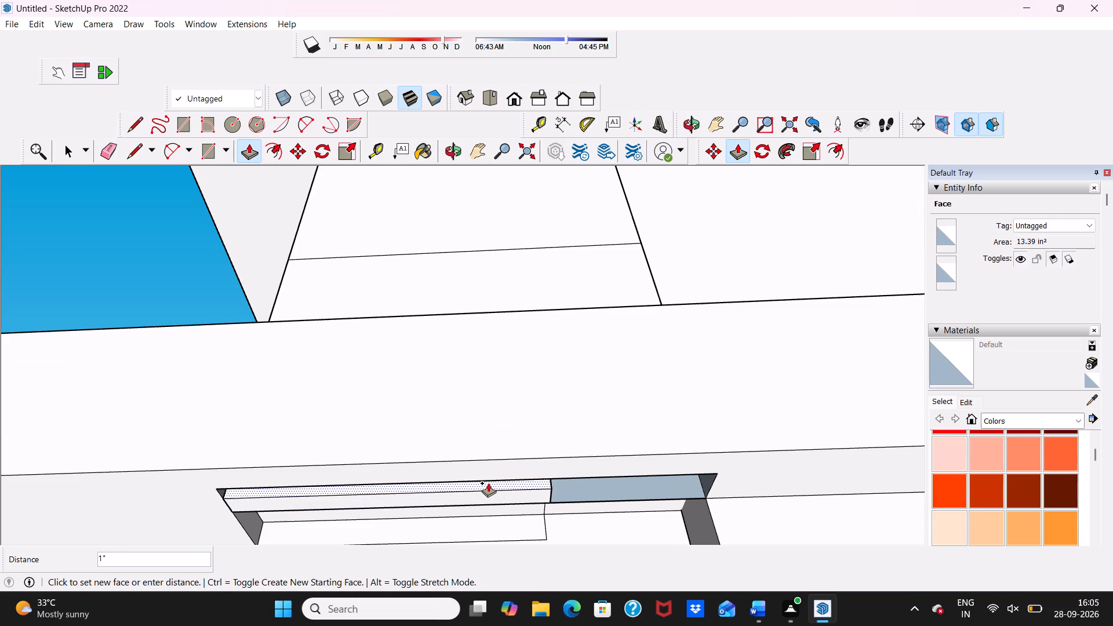
click(488, 472)
scroll(619, 497, up, 5)
click(619, 493)
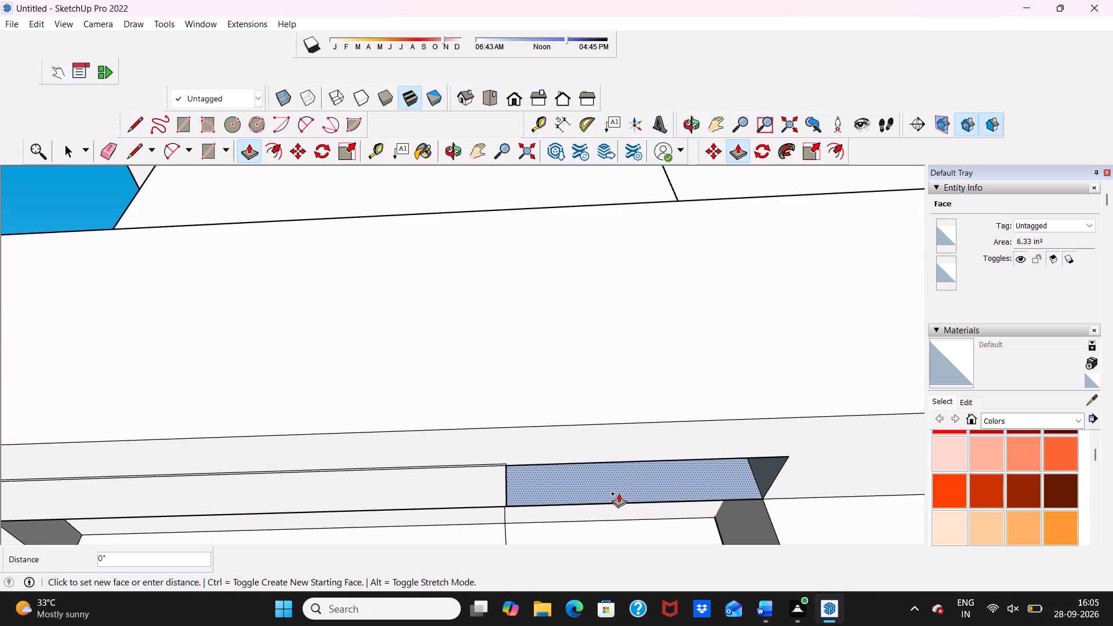
click(622, 440)
scroll(622, 440, down, 3)
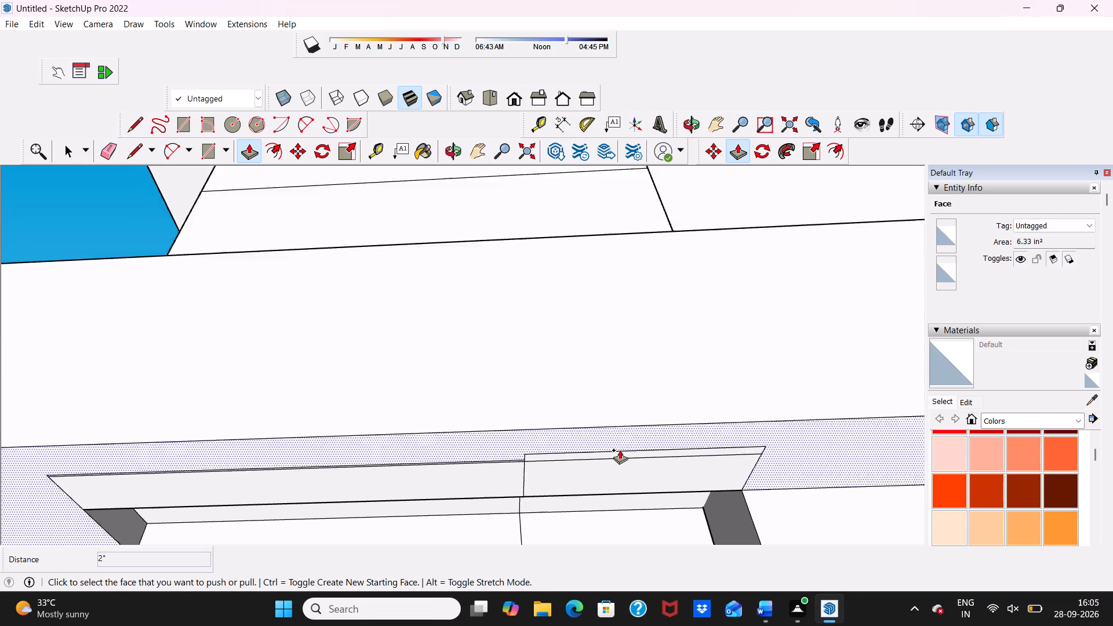
scroll(620, 450, down, 2)
Erase the leftover outline and stray edge fragments around the filled slot on the slab's underside.
middle_drag(620, 450, 574, 265)
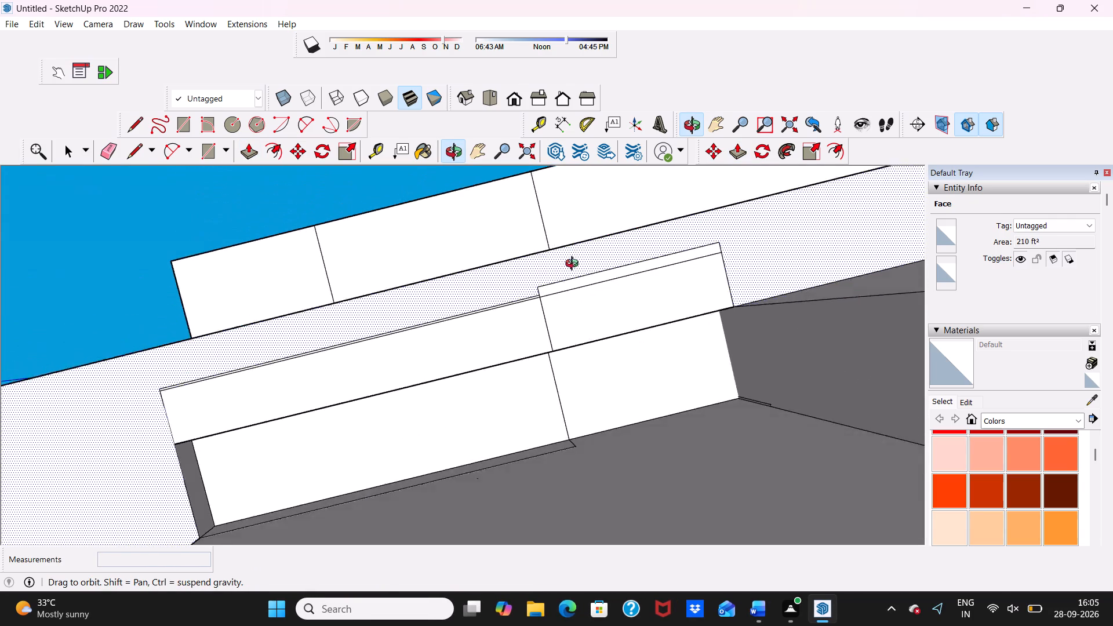
middle_drag(574, 265, 584, 361)
key(space)
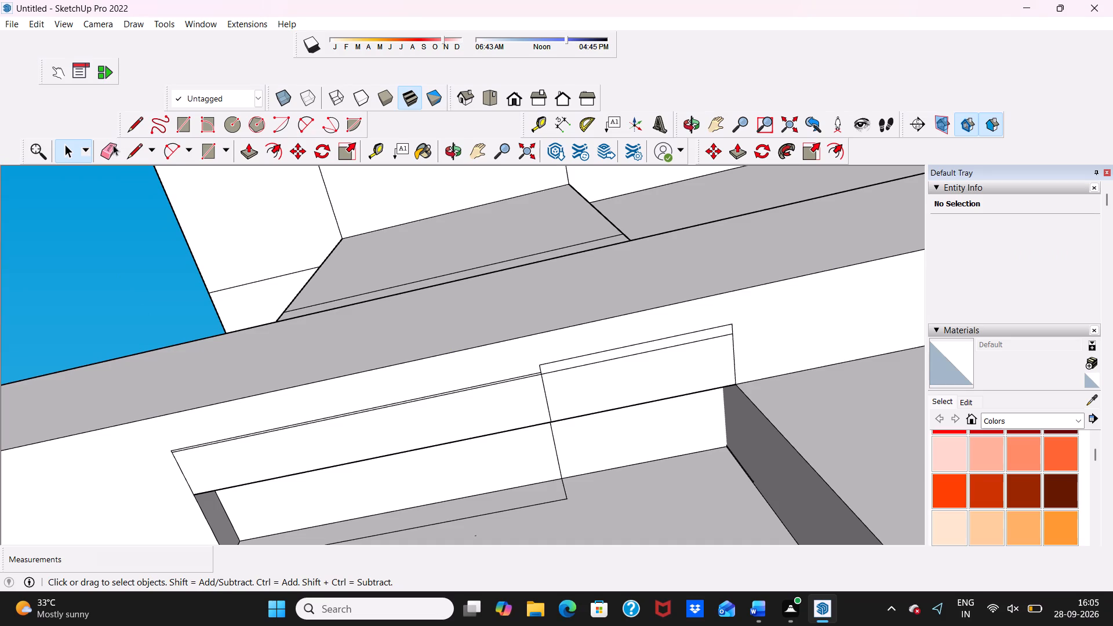
click(113, 145)
click(107, 147)
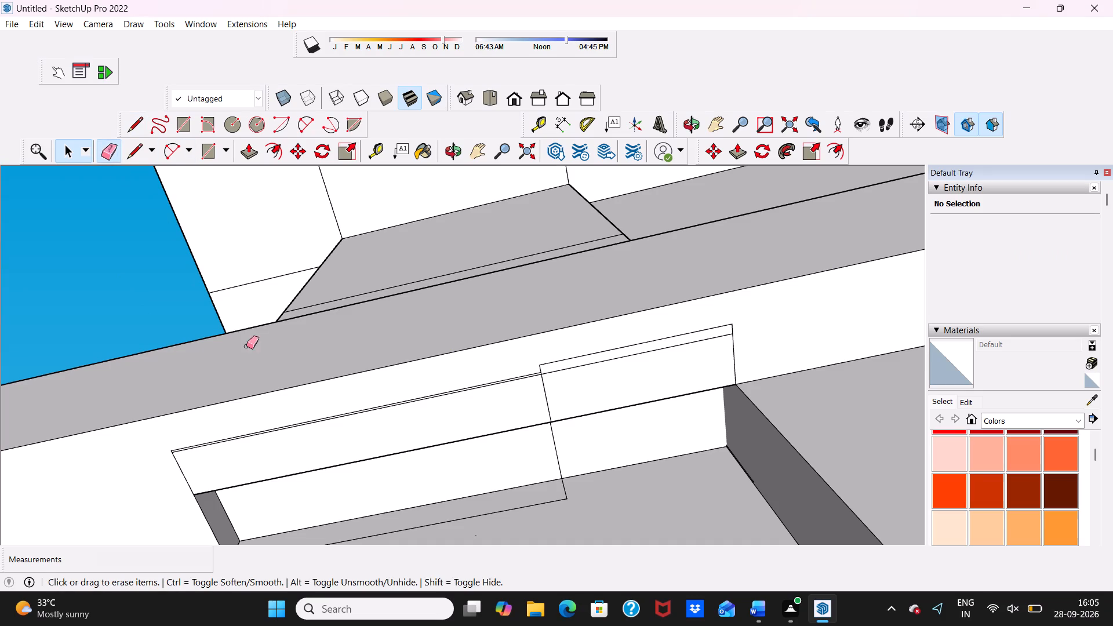
drag(531, 367, 548, 394)
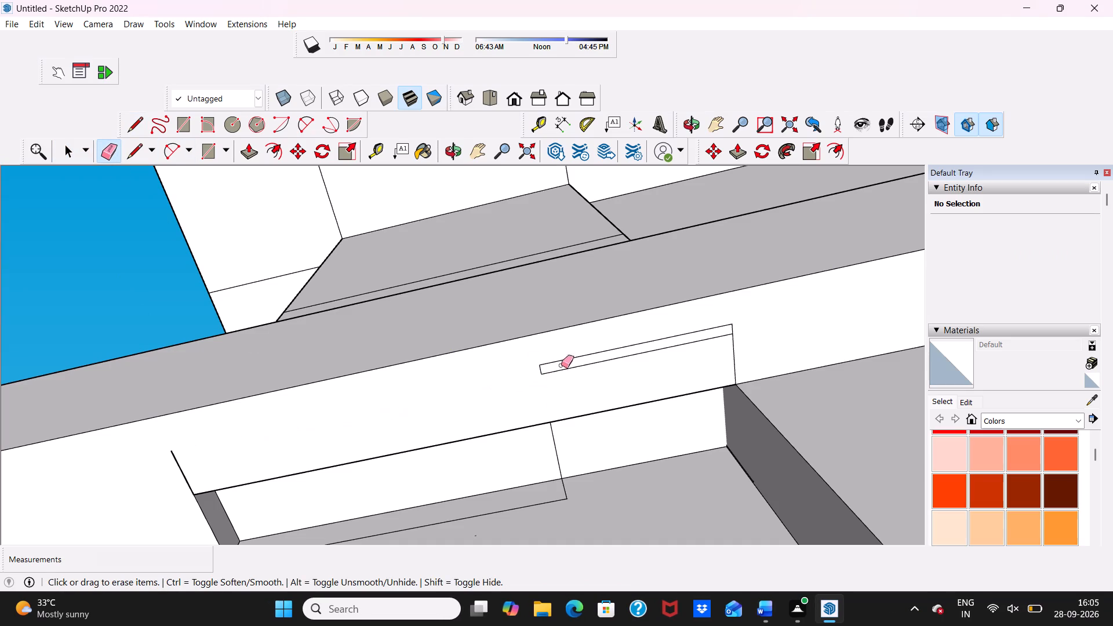
drag(561, 359, 565, 369)
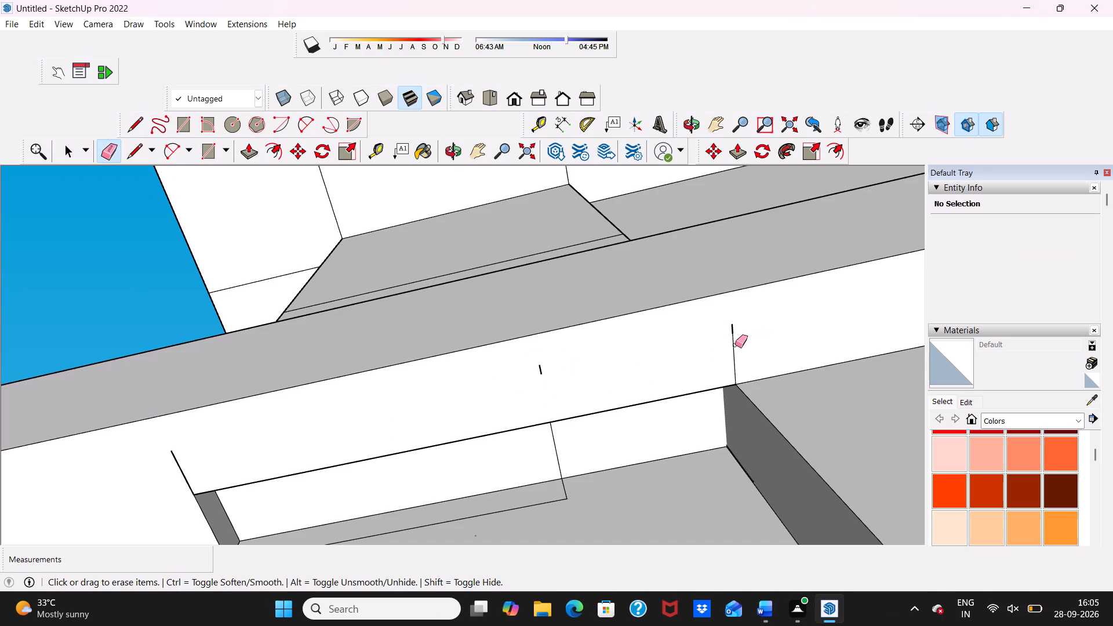
click(733, 347)
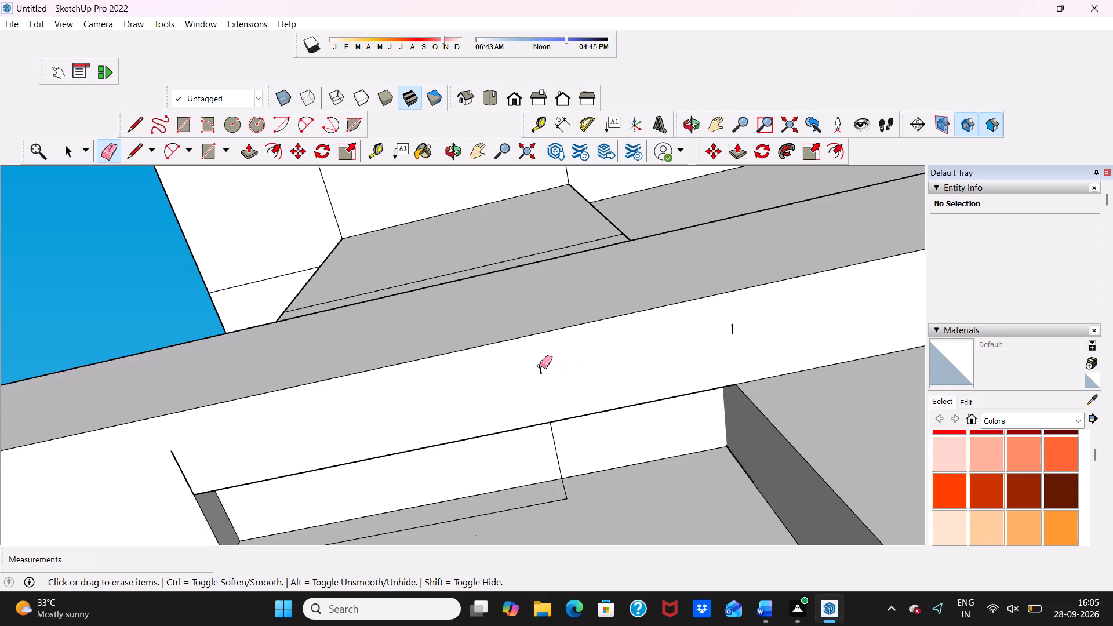
click(540, 366)
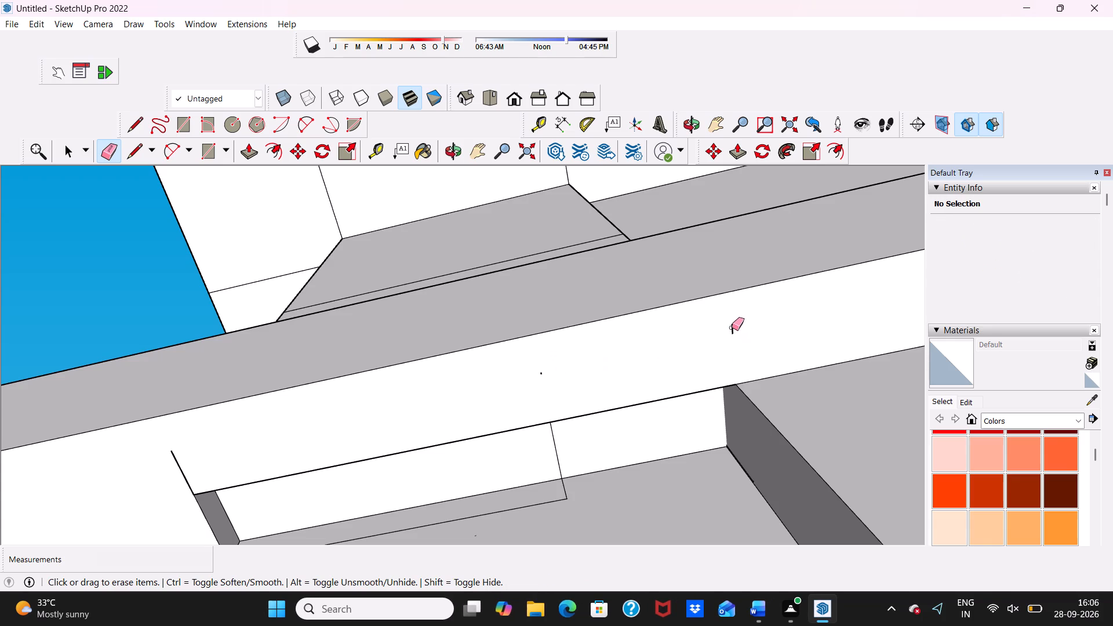
drag(732, 327, 739, 339)
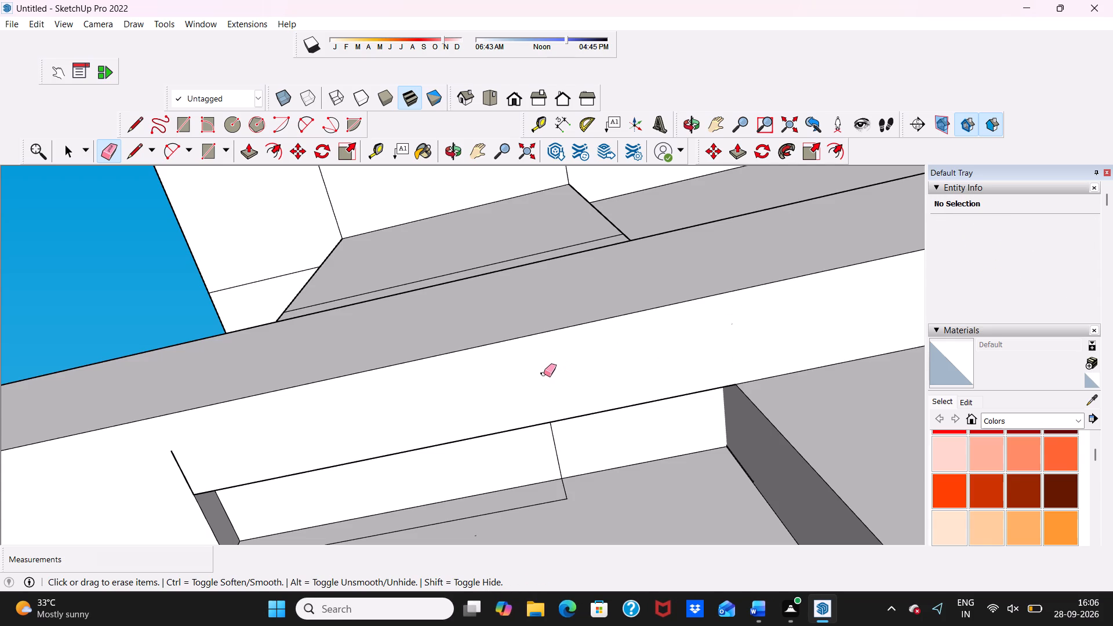
click(543, 373)
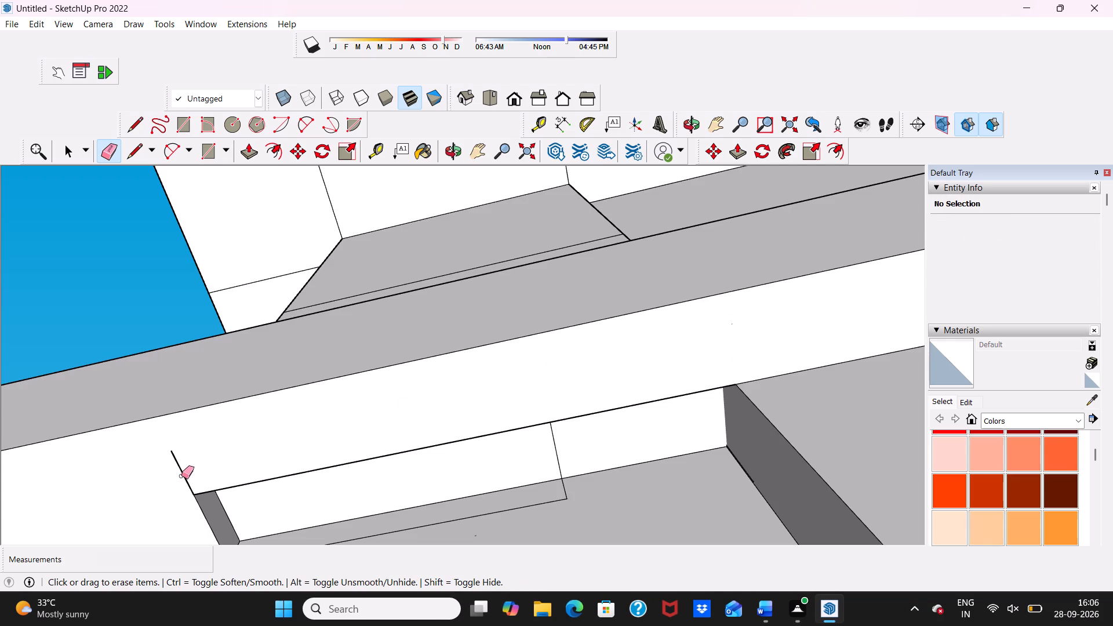
click(181, 476)
click(181, 464)
click(182, 464)
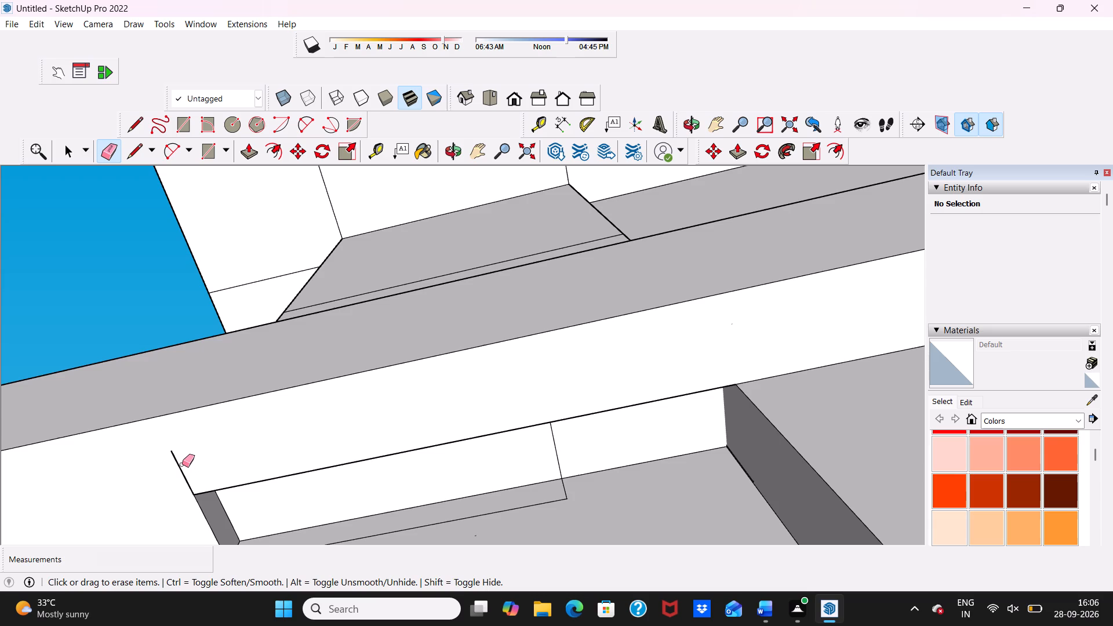
click(183, 466)
drag(172, 453, 170, 439)
Erase the vertical seam on the wall face directly below the filled slot.
scroll(156, 429, down, 6)
middle_drag(294, 409, 318, 318)
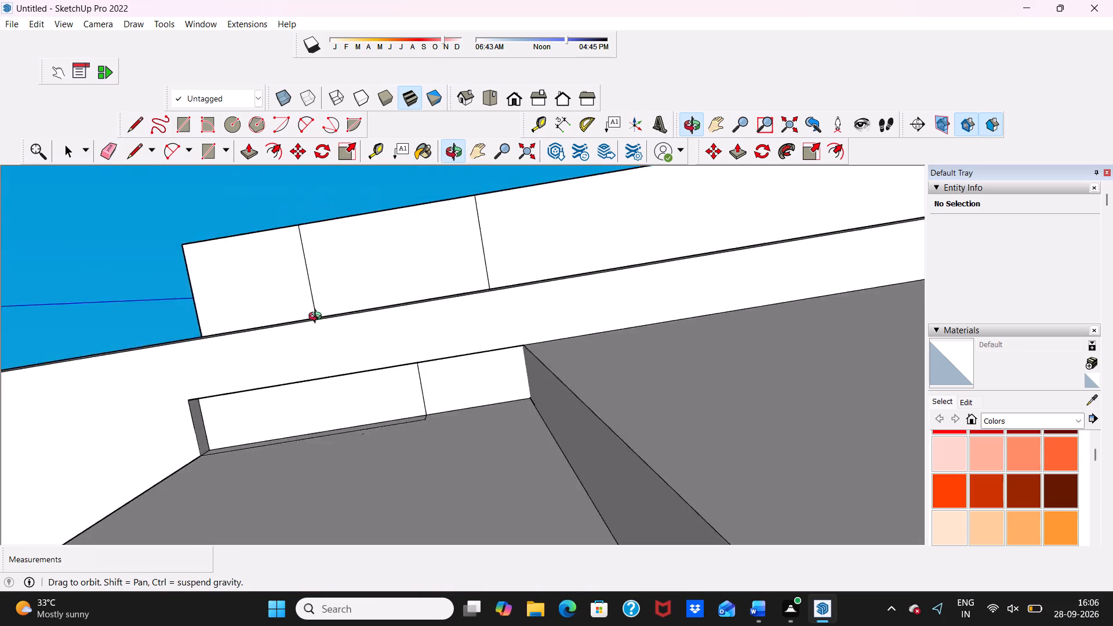
middle_drag(318, 318, 362, 327)
scroll(402, 394, up, 5)
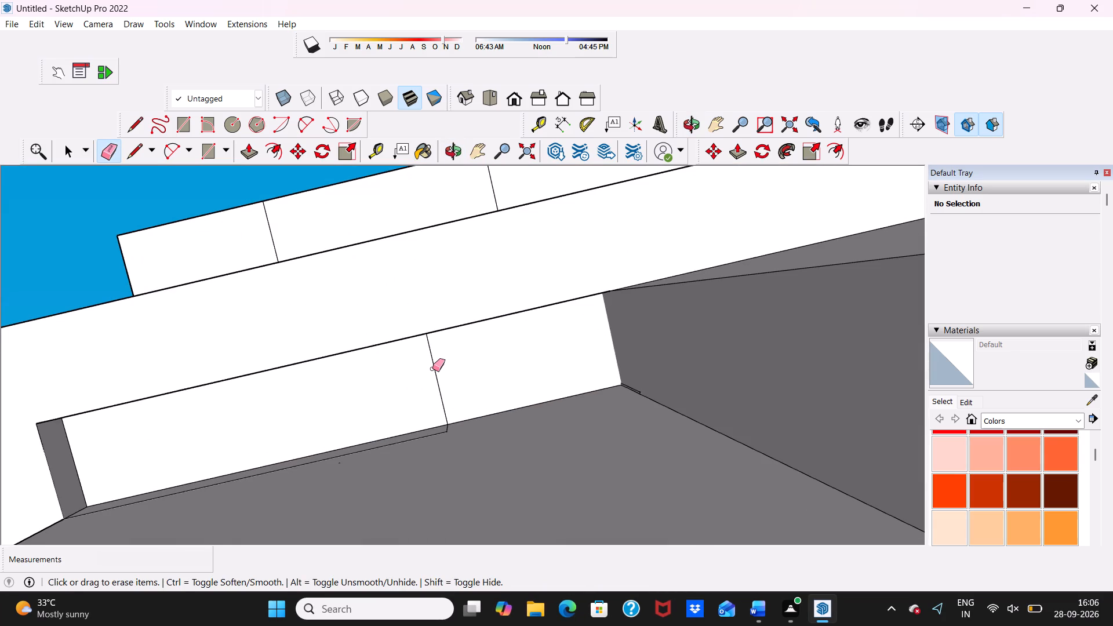
click(433, 365)
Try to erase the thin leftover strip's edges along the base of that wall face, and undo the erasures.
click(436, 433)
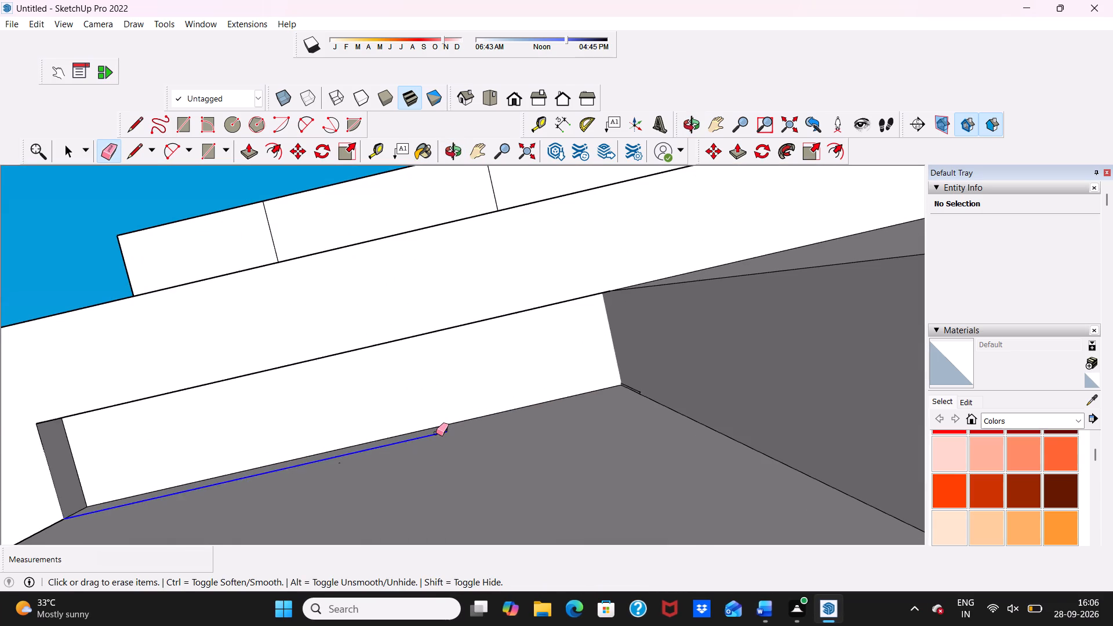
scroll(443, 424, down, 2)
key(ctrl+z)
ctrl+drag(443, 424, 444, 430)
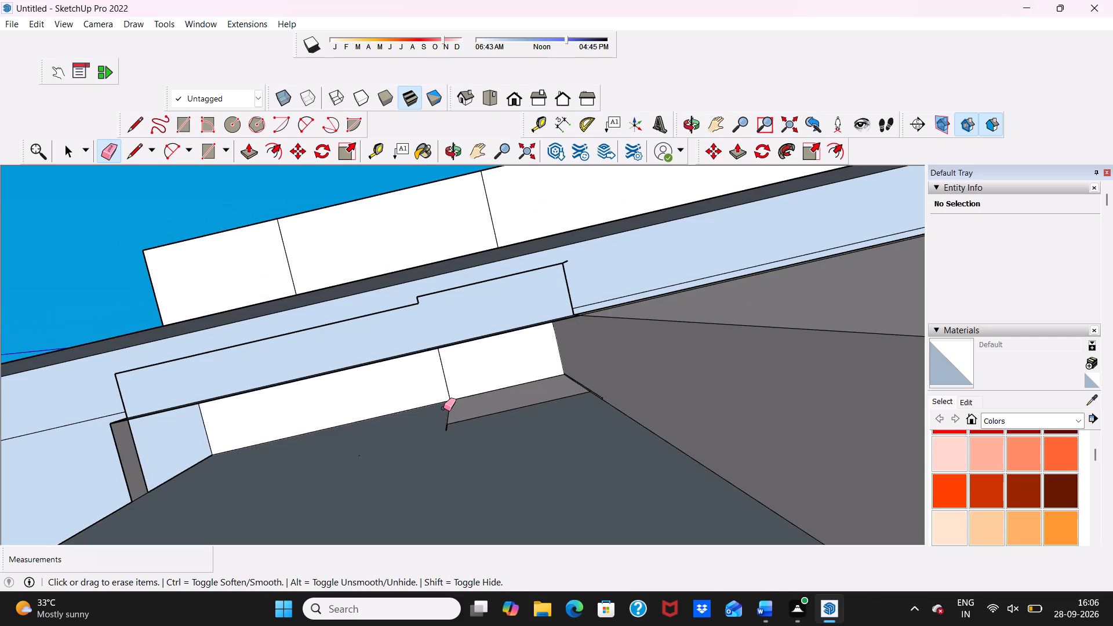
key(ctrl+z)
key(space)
Erase the horizontal seam across the front of the wall infill beneath the coping corner.
scroll(468, 413, down, 3)
middle_drag(468, 413, 482, 479)
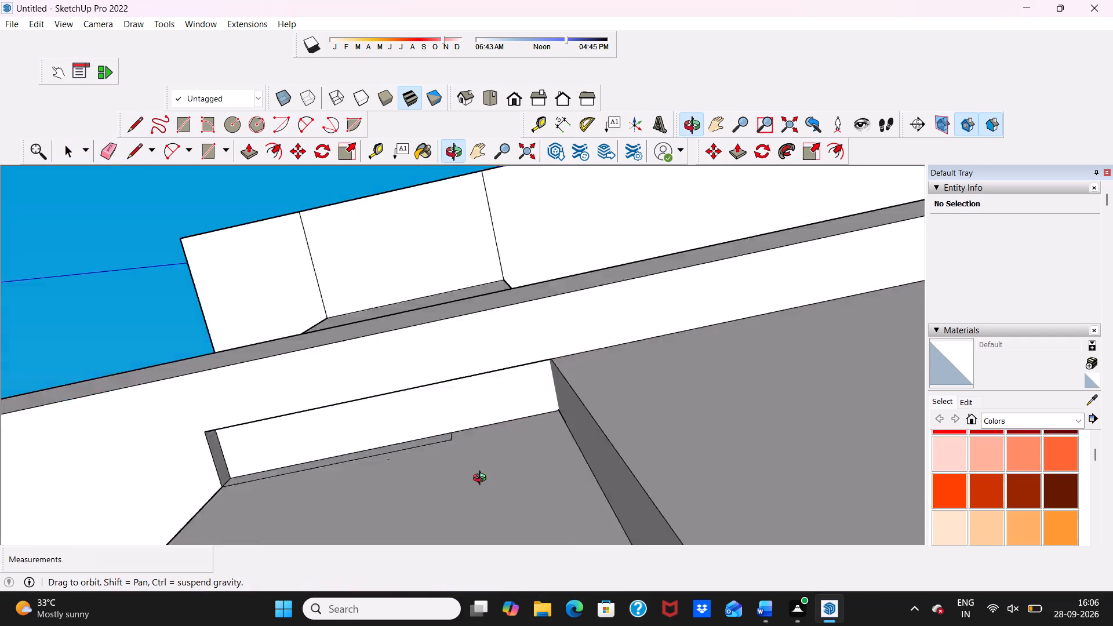
middle_drag(482, 479, 530, 522)
scroll(554, 447, down, 5)
middle_drag(505, 382, 472, 498)
scroll(501, 387, down, 5)
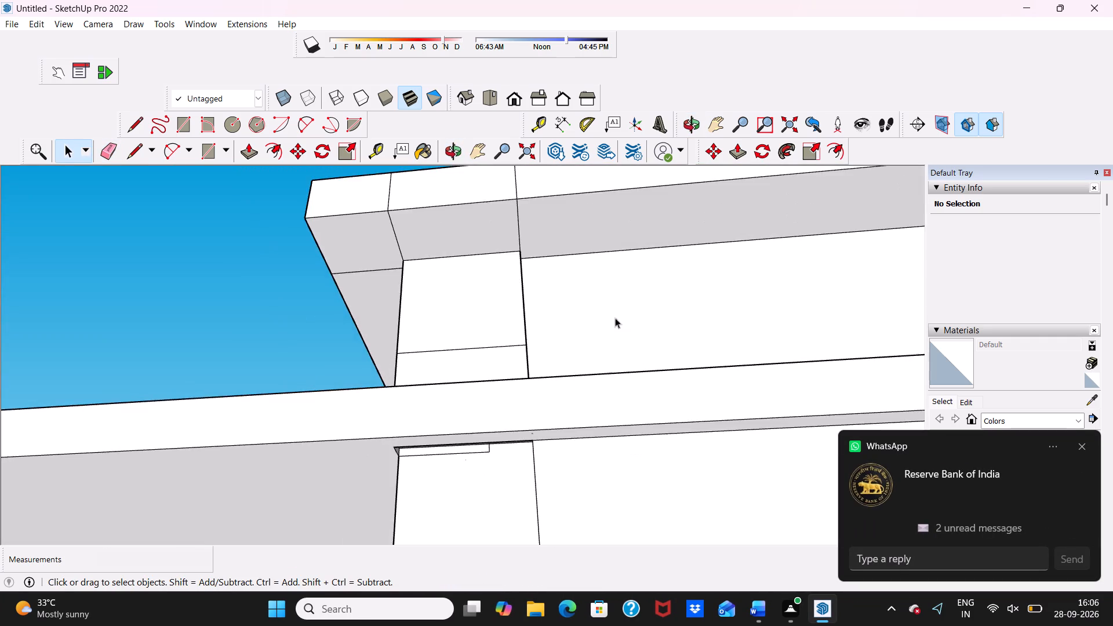
scroll(615, 318, down, 5)
middle_drag(592, 299, 547, 498)
scroll(477, 306, up, 5)
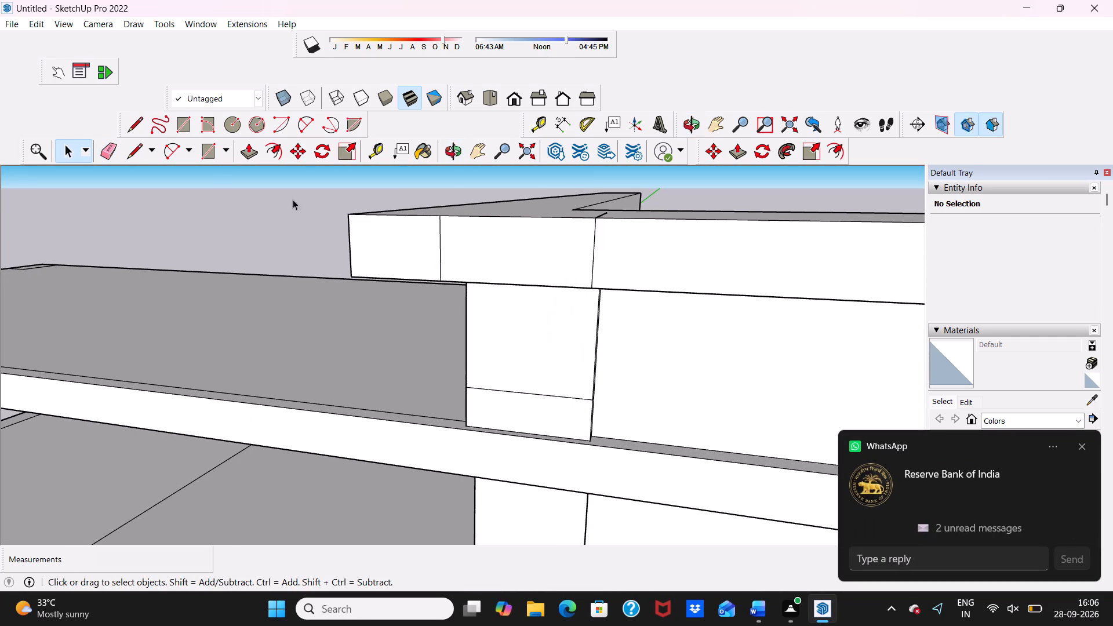
click(110, 150)
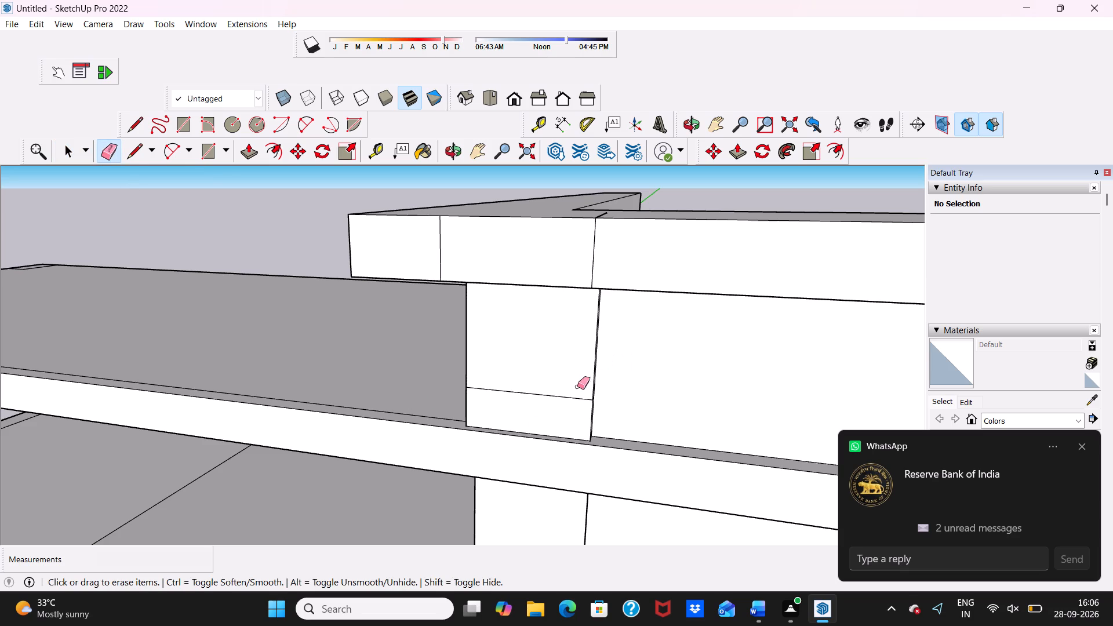
click(555, 395)
Erase the vertical seam nearest the corner on the coping's front face.
scroll(498, 326, down, 5)
middle_drag(498, 324, 697, 329)
scroll(515, 254, up, 8)
click(565, 272)
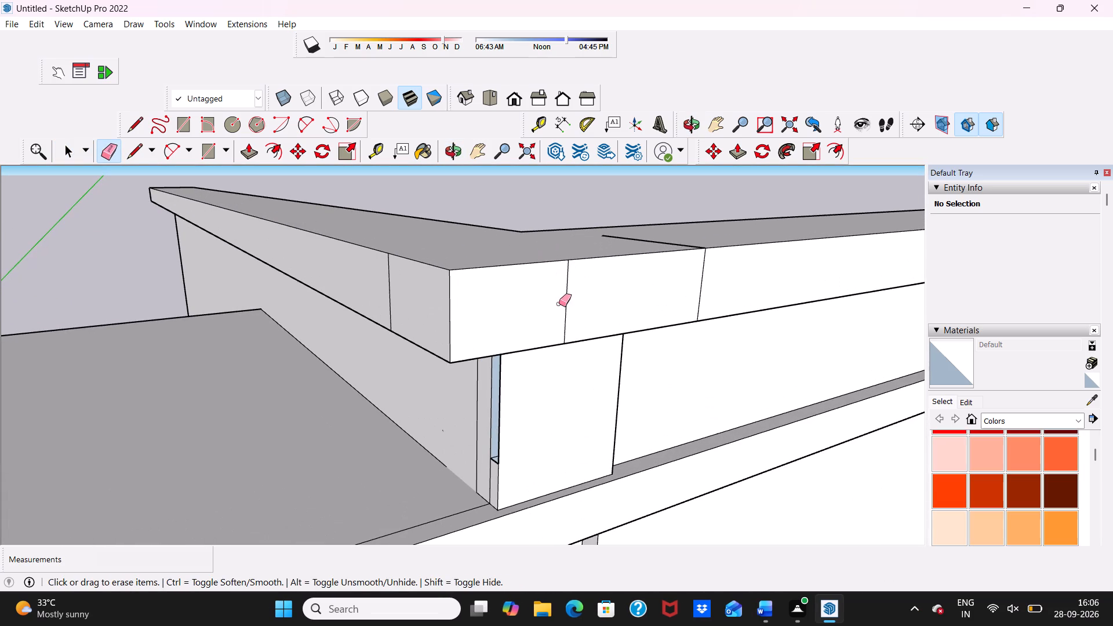
scroll(559, 304, up, 5)
click(573, 274)
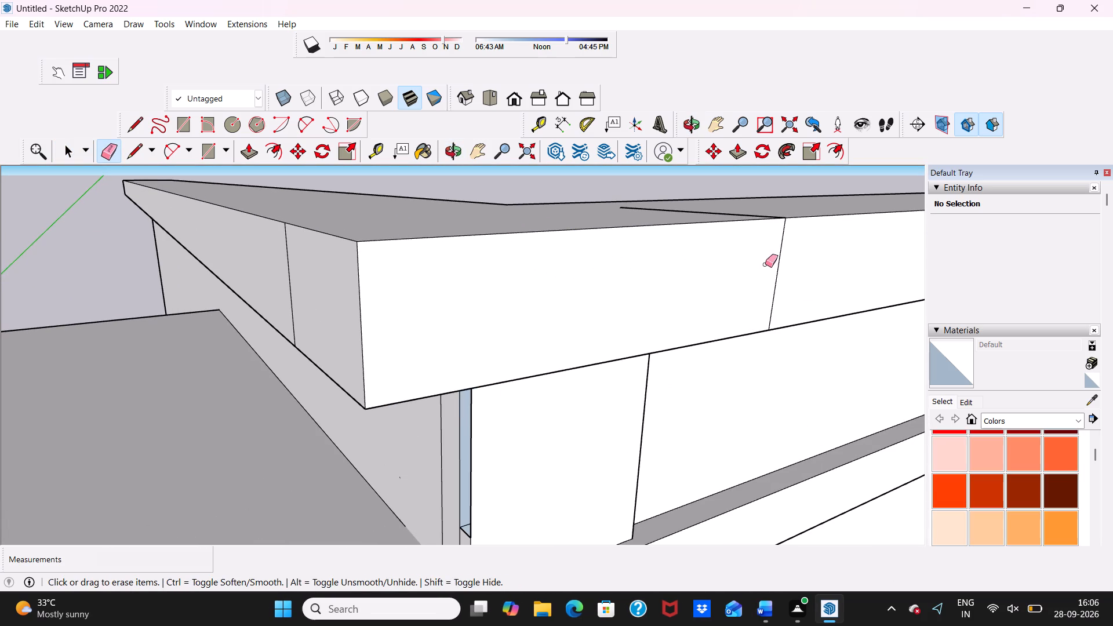
Erase the remaining vertical seams on the coping's front face and on its side face near the corner.
click(779, 259)
scroll(784, 257, down, 8)
middle_drag(642, 303, 653, 294)
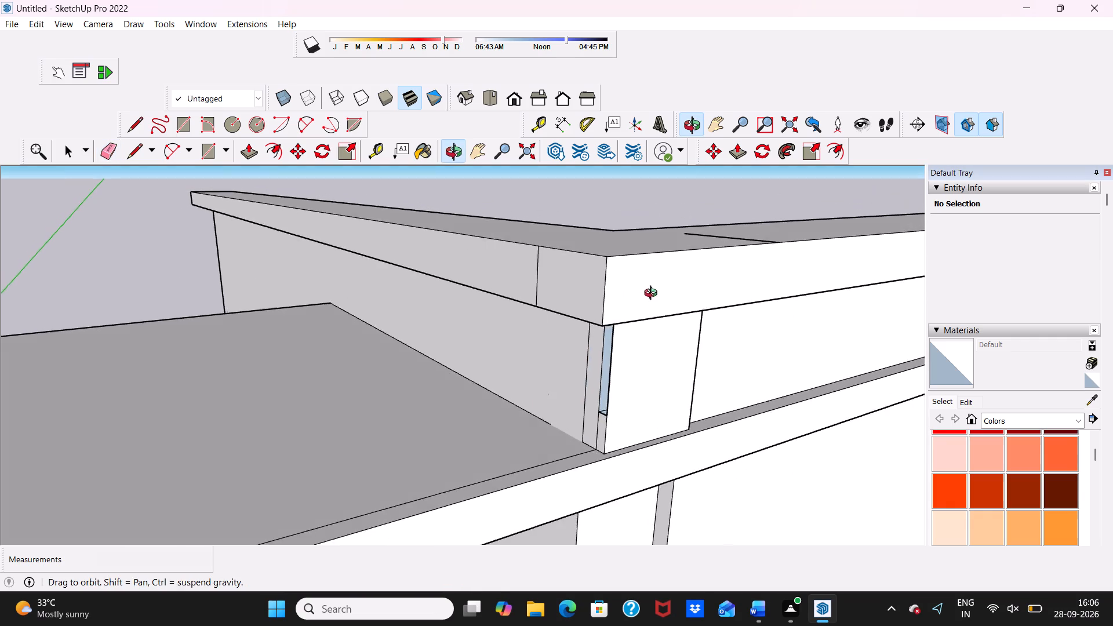
middle_drag(653, 294, 781, 293)
scroll(570, 267, up, 4)
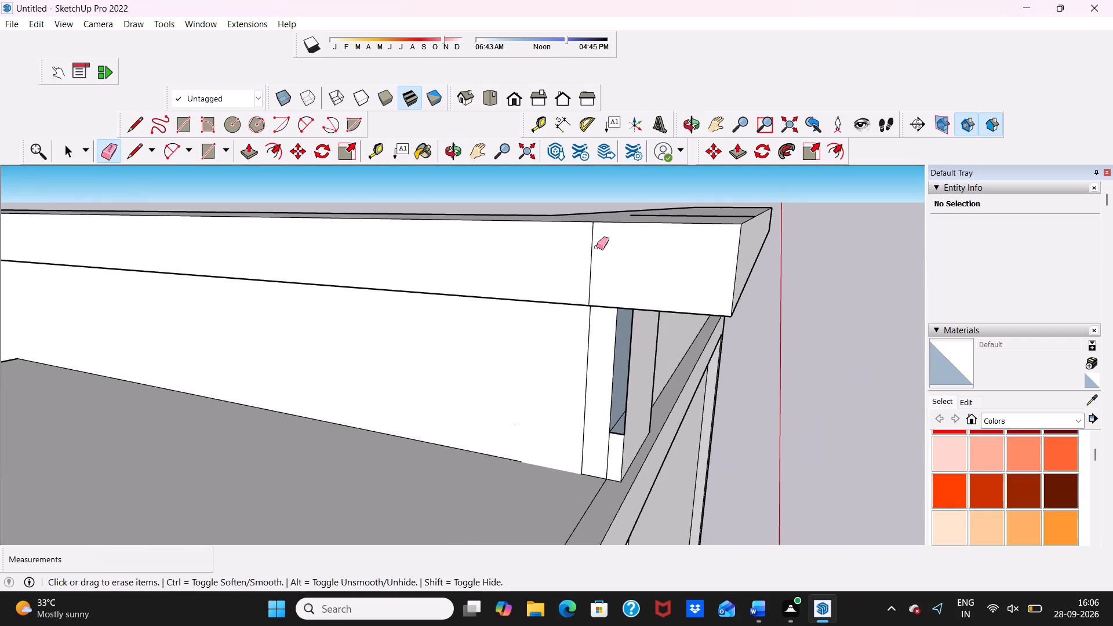
click(591, 252)
Erase the leftover line segments on the coping's top surface near the inner corner.
scroll(602, 244, down, 4)
middle_drag(605, 250, 374, 350)
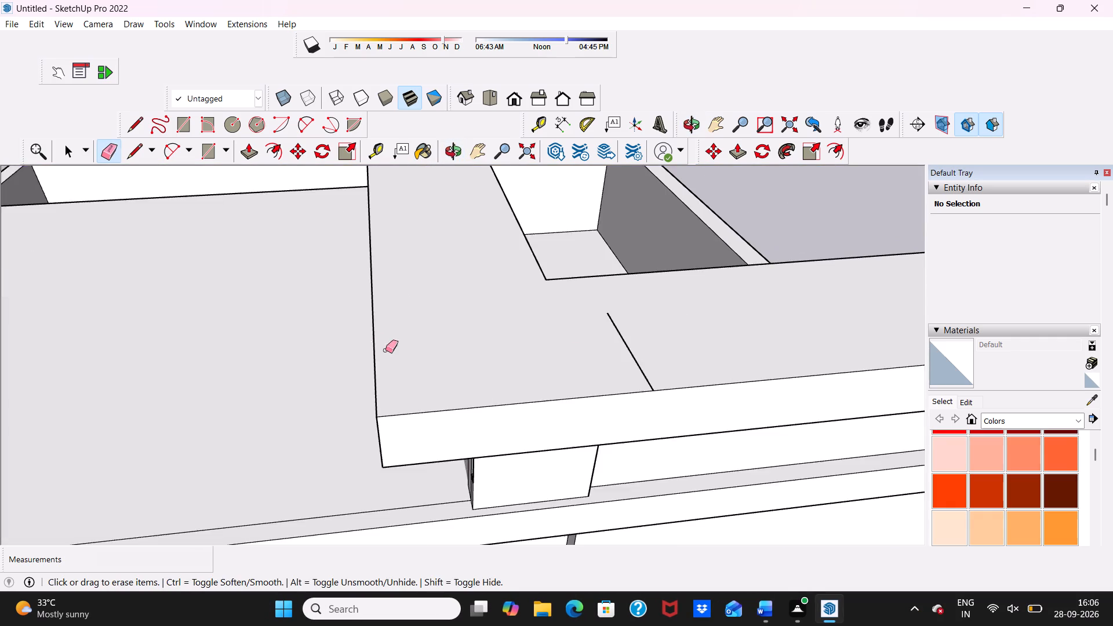
scroll(680, 325, up, 3)
drag(590, 348, 609, 343)
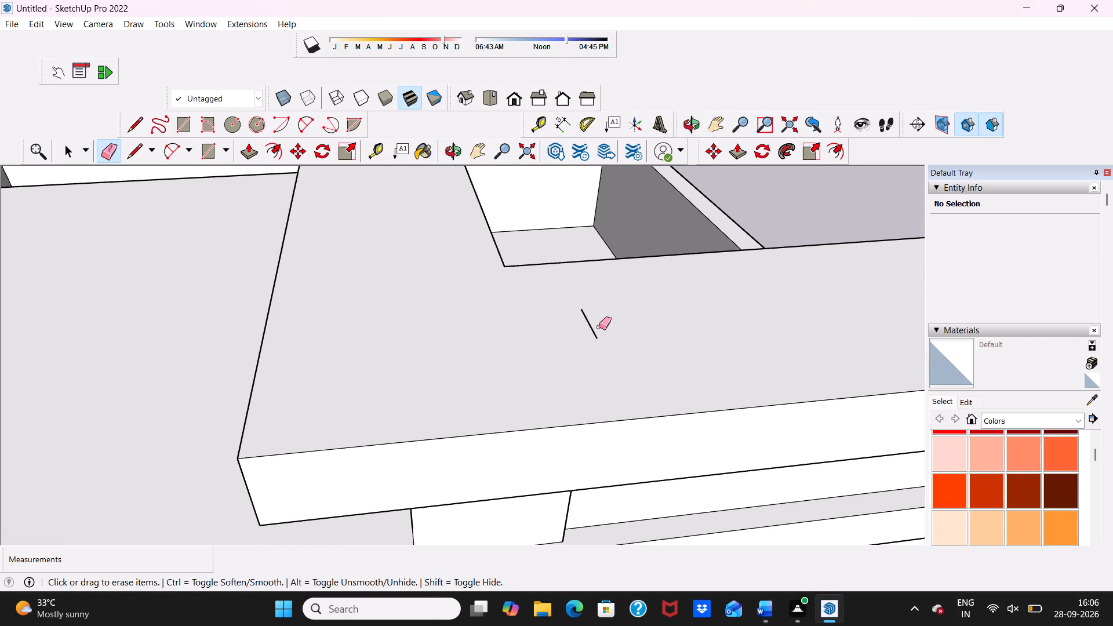
drag(596, 322, 586, 323)
scroll(593, 305, down, 3)
scroll(595, 319, up, 8)
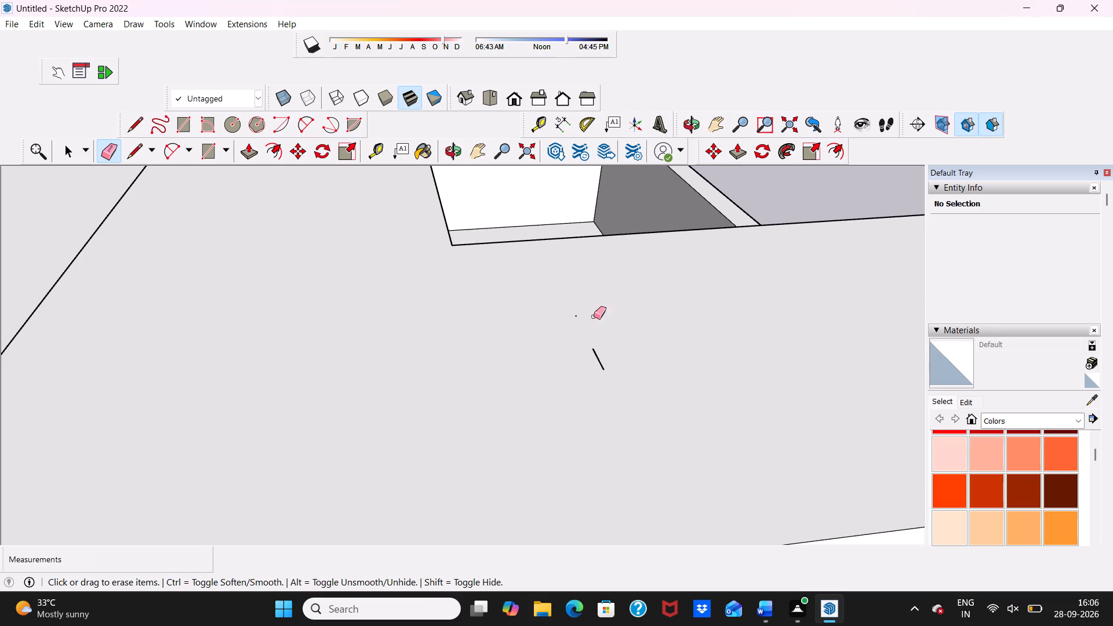
click(598, 361)
click(596, 359)
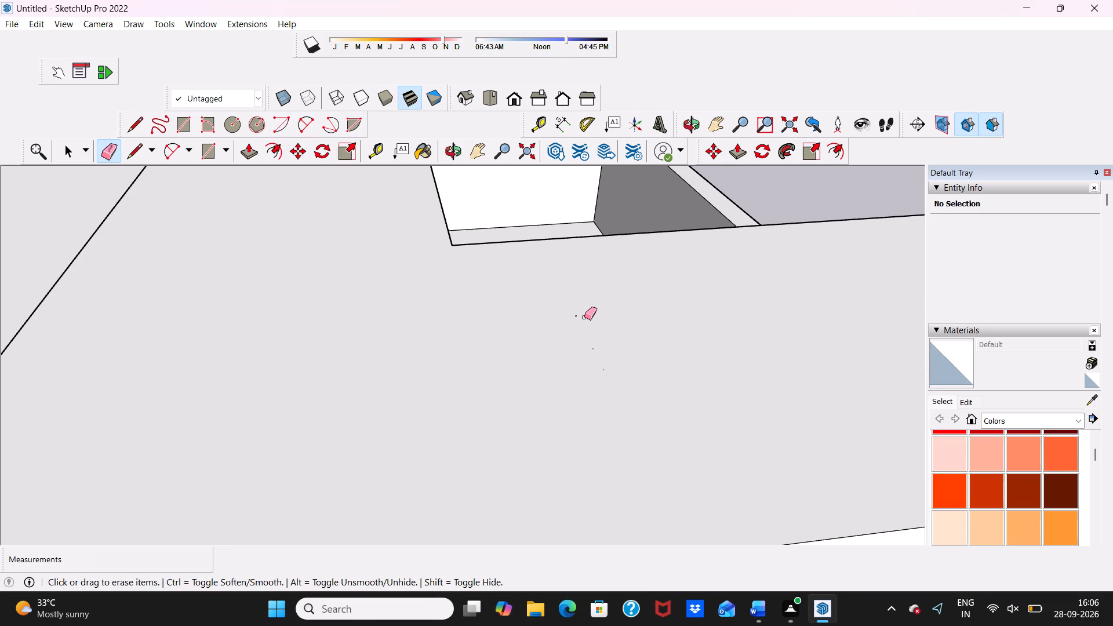
drag(571, 304, 602, 367)
drag(605, 365, 585, 329)
scroll(585, 327, down, 5)
key(space)
Push/Pull the recessed narrow wall face beneath the coping corner outward about 1 5/8 in to close the slot, keeping the front infill closed.
middle_drag(643, 360, 664, 249)
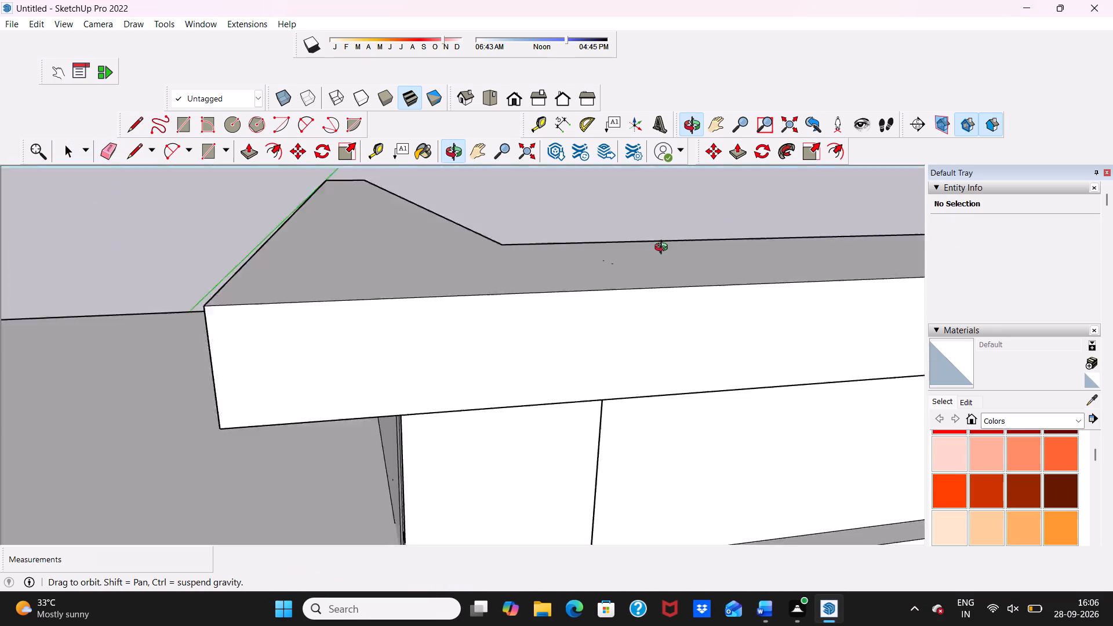
middle_drag(664, 249, 830, 206)
scroll(602, 378, up, 4)
click(556, 356)
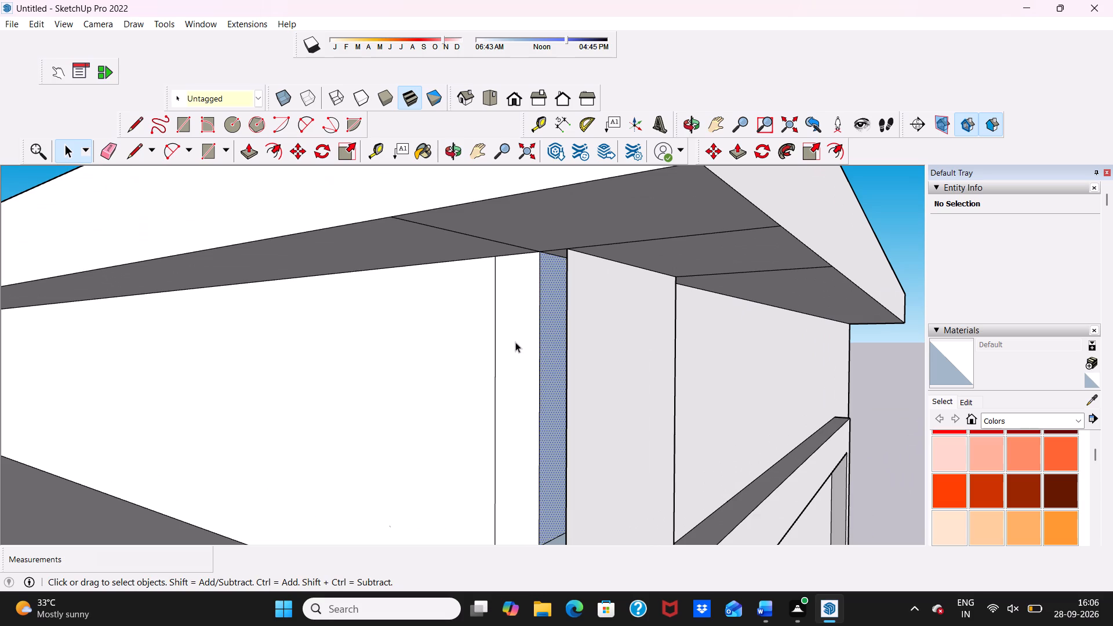
drag(252, 147, 254, 152)
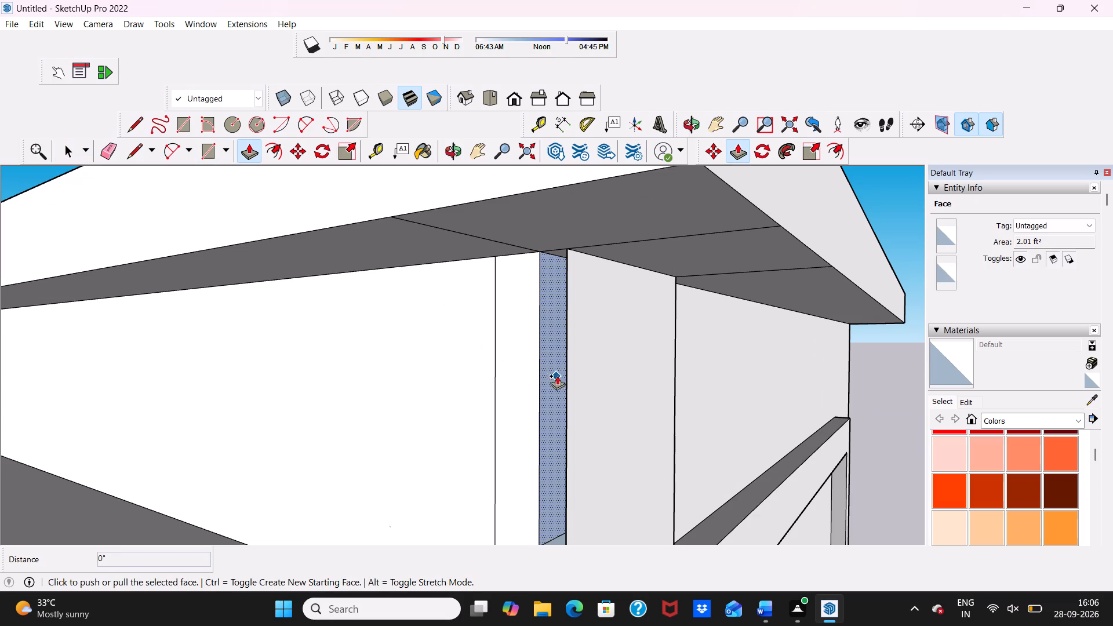
click(551, 377)
click(576, 379)
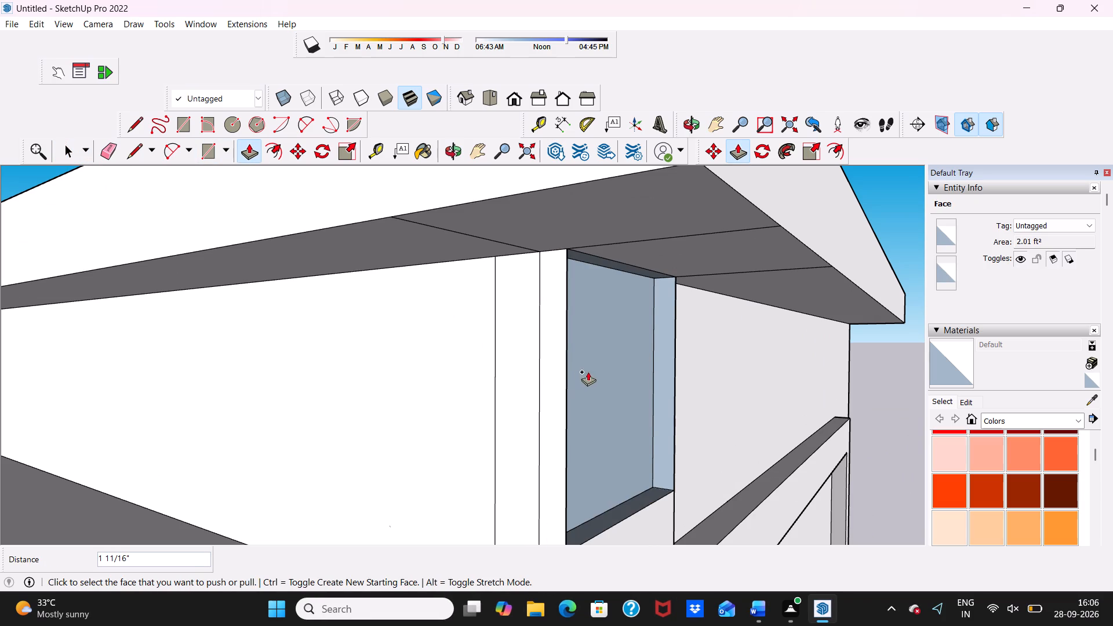
click(657, 365)
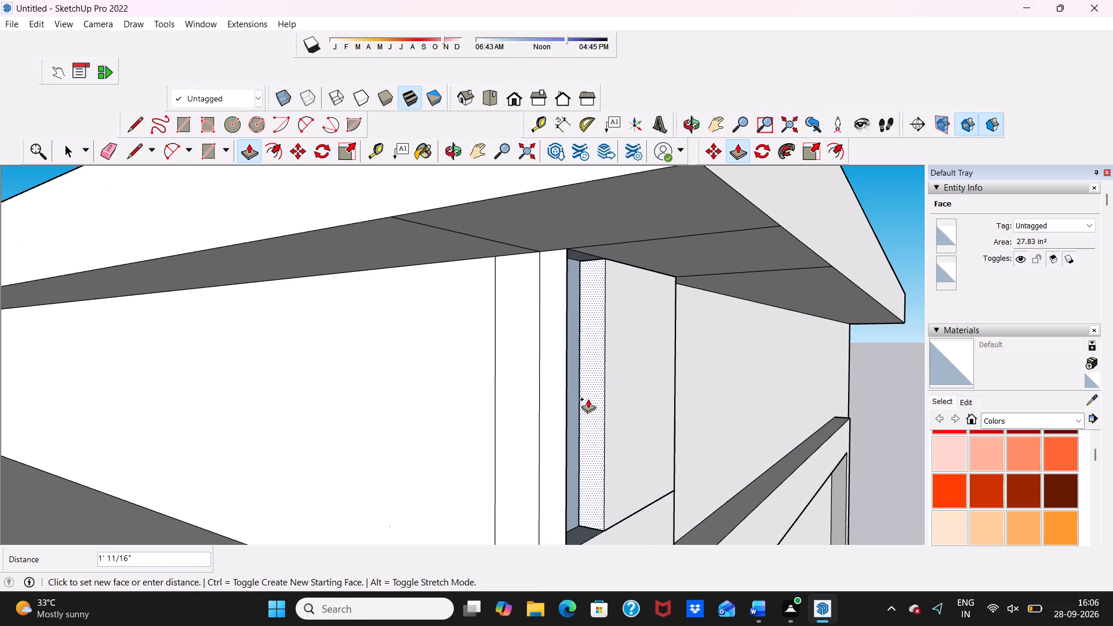
click(551, 405)
scroll(551, 403, up, 4)
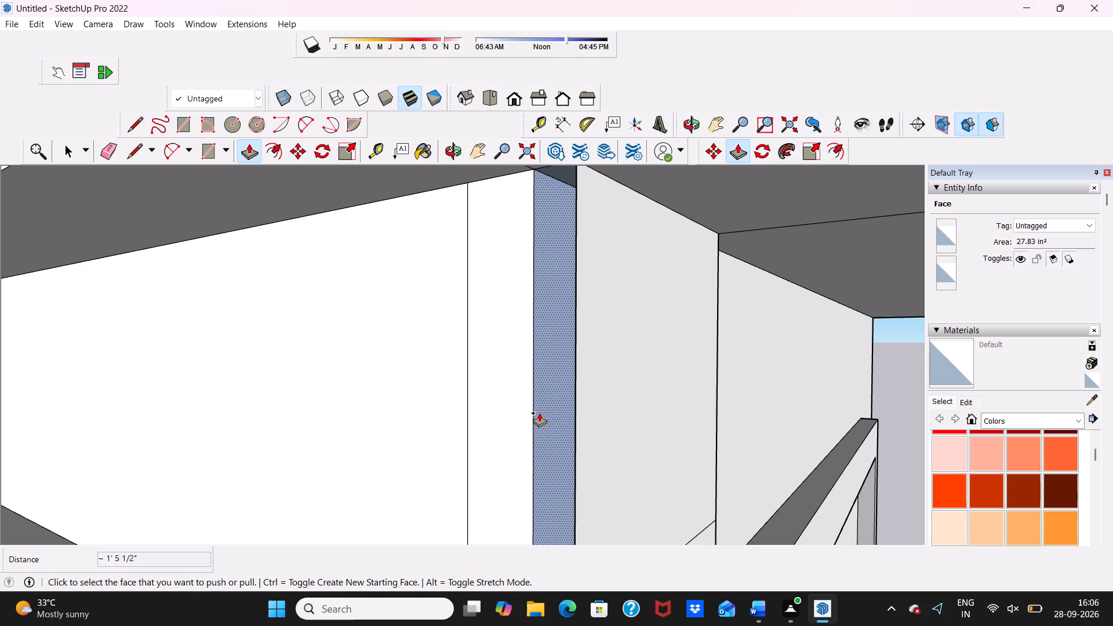
click(539, 413)
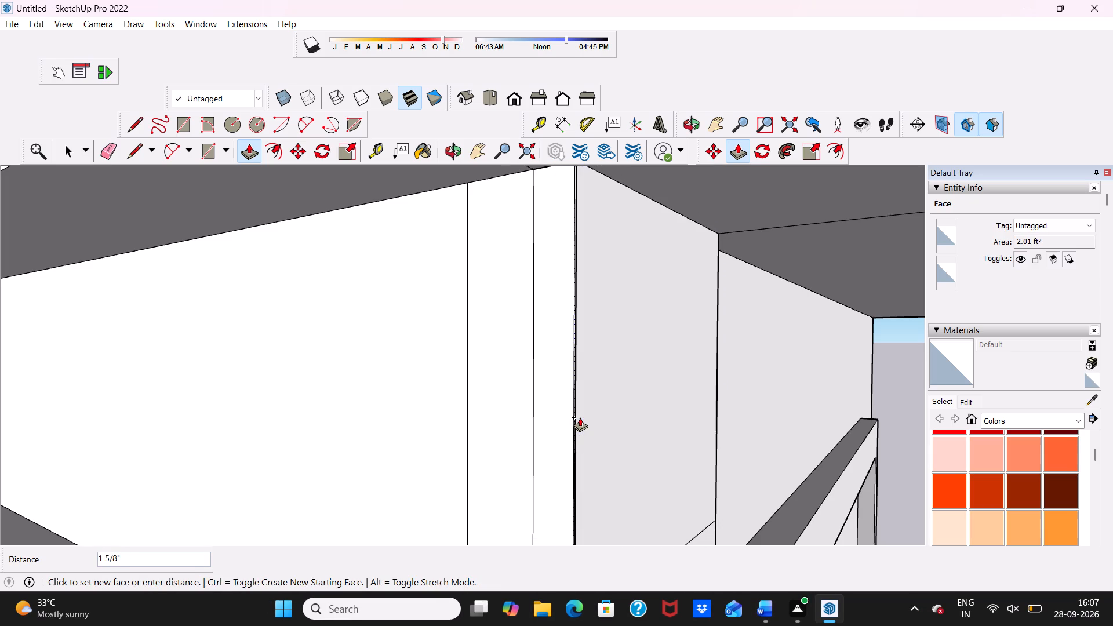
click(580, 417)
scroll(697, 361, down, 6)
key(space)
scroll(688, 358, down, 5)
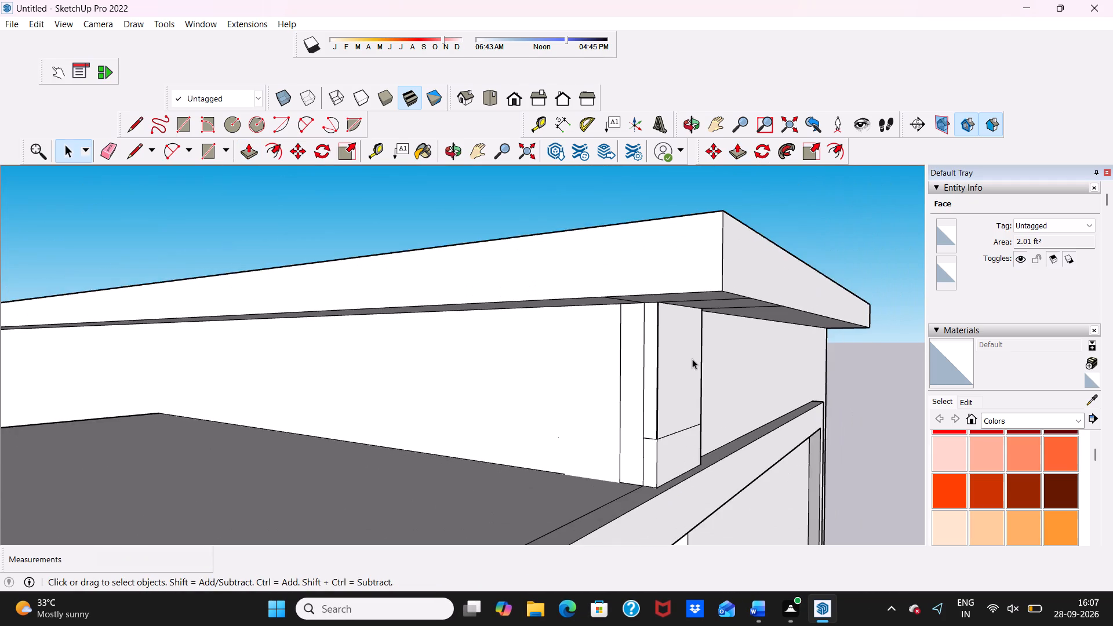
Erase the short horizontal seam on the side of the wall infill beneath the coping corner.
middle_drag(692, 359, 577, 302)
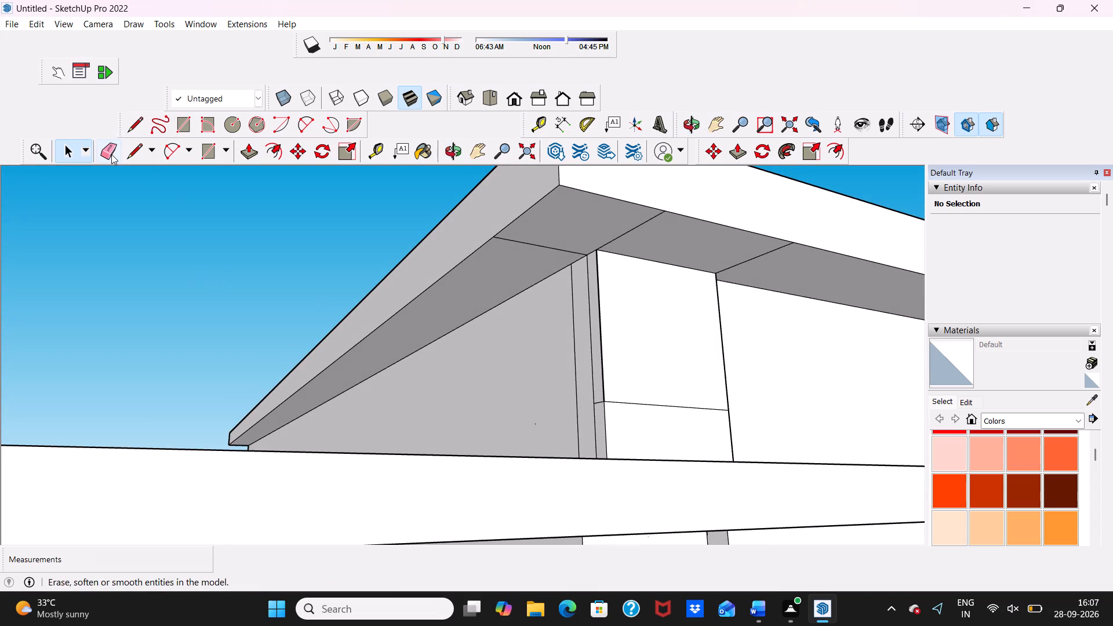
click(111, 154)
scroll(482, 356, up, 4)
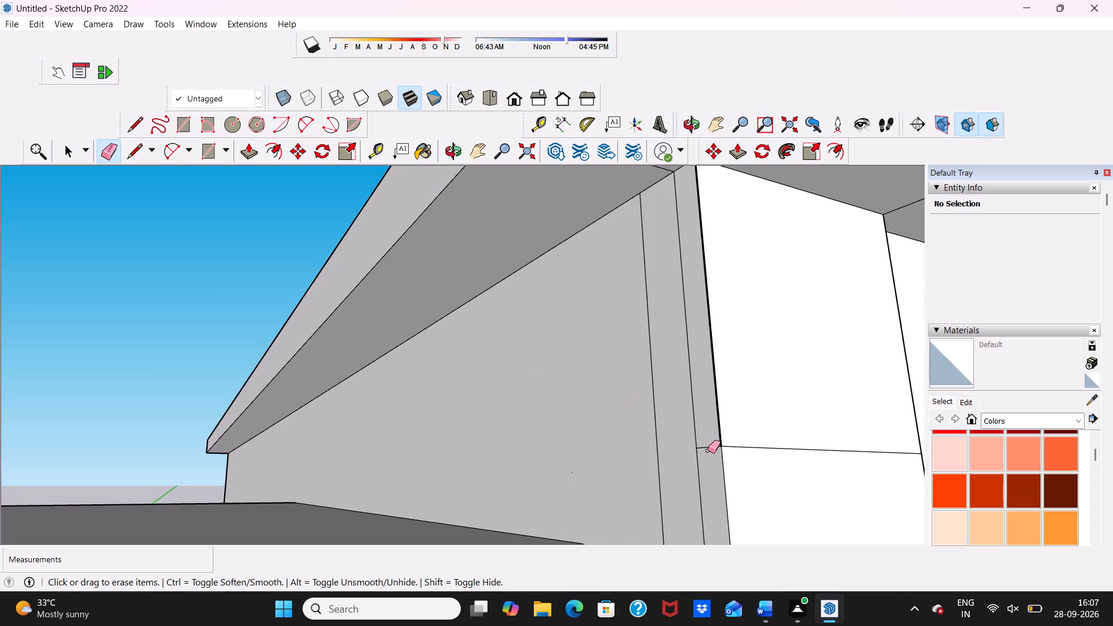
click(708, 447)
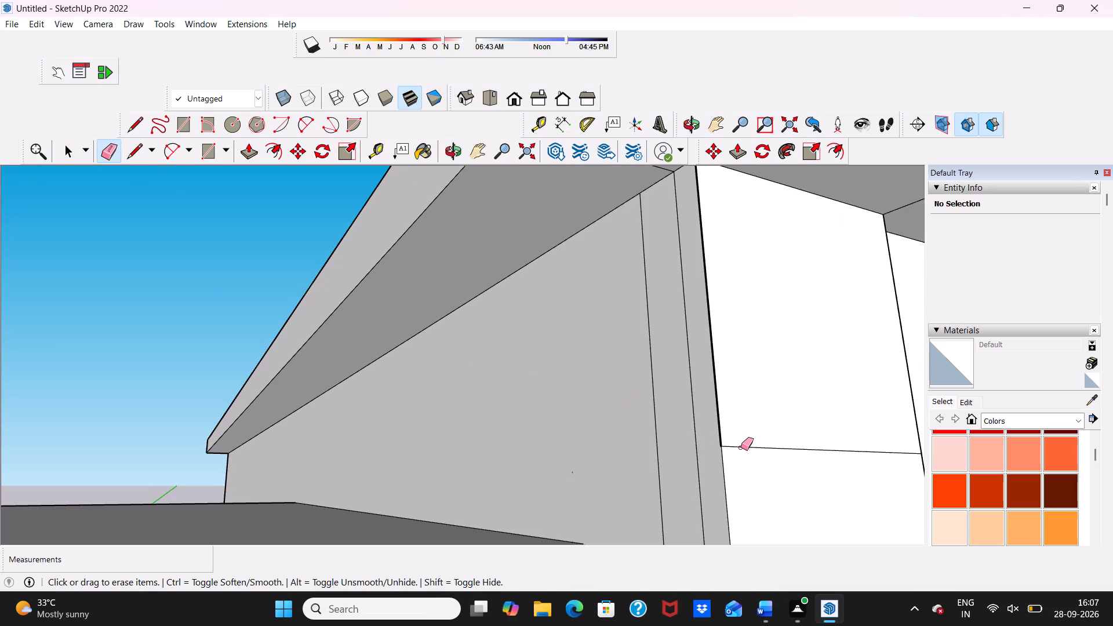
click(742, 446)
Erase the two vertical seams on the side wall beneath the coping, including the short piece near the base.
scroll(765, 430, down, 7)
middle_drag(774, 423, 961, 469)
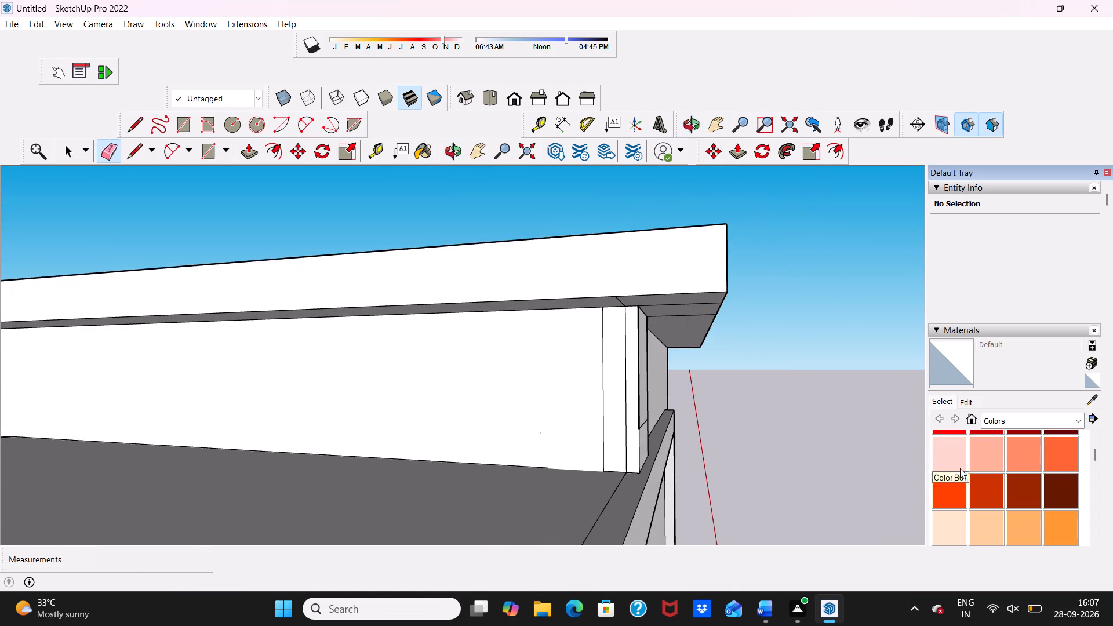
scroll(594, 395, up, 4)
drag(606, 364, 638, 350)
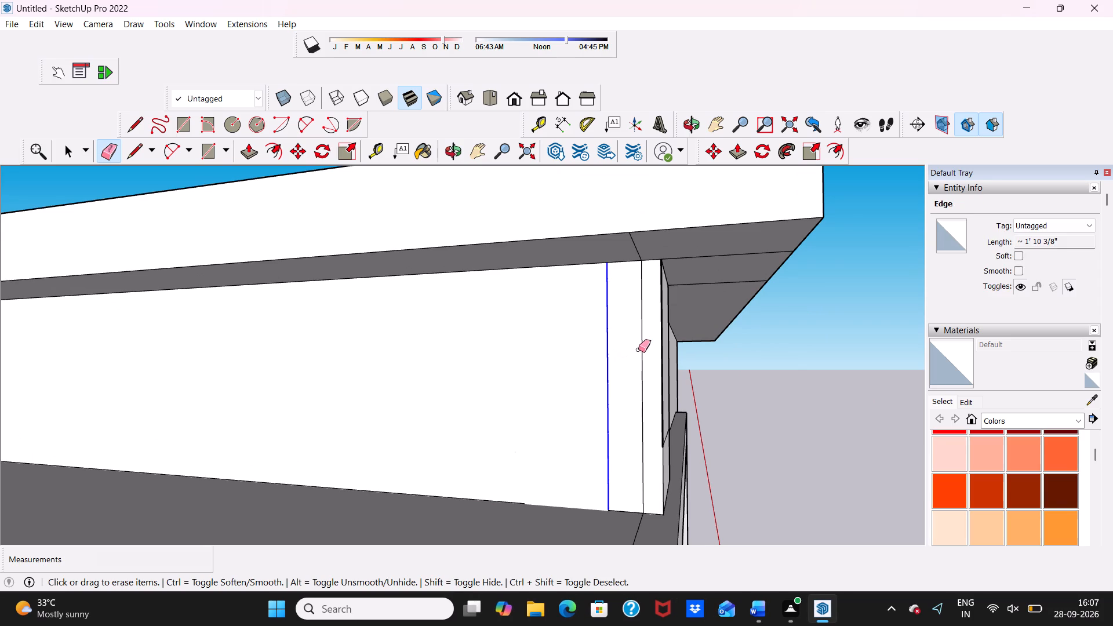
drag(638, 350, 641, 348)
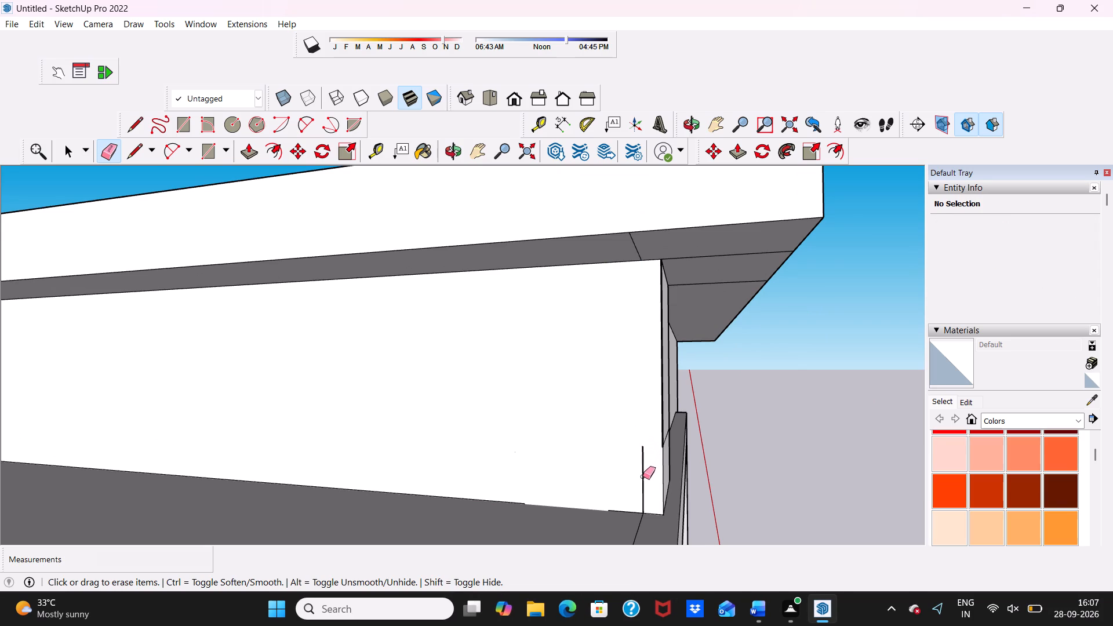
click(641, 480)
drag(641, 473, 645, 462)
Erase the horizontal seam across the front of the wall infill between the coping and the roof slab.
scroll(631, 313, down, 2)
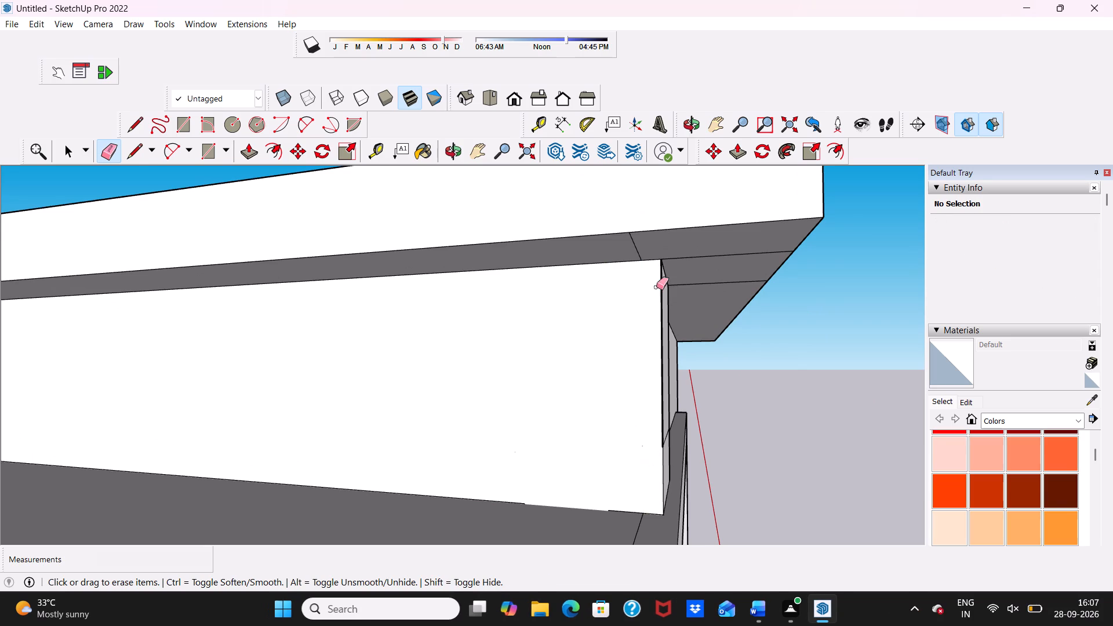
scroll(656, 287, down, 7)
scroll(735, 273, up, 1)
scroll(741, 271, down, 3)
scroll(745, 282, up, 1)
scroll(746, 283, down, 2)
scroll(798, 283, down, 3)
scroll(798, 284, up, 1)
scroll(798, 286, down, 1)
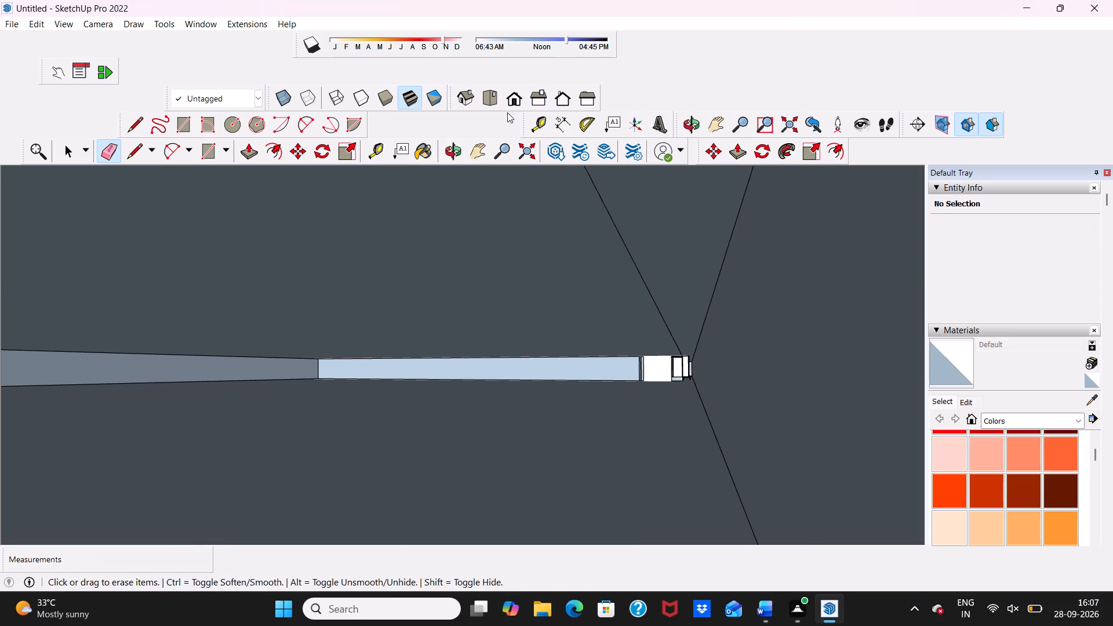
click(503, 90)
scroll(493, 151, down, 11)
middle_drag(577, 341, 438, 322)
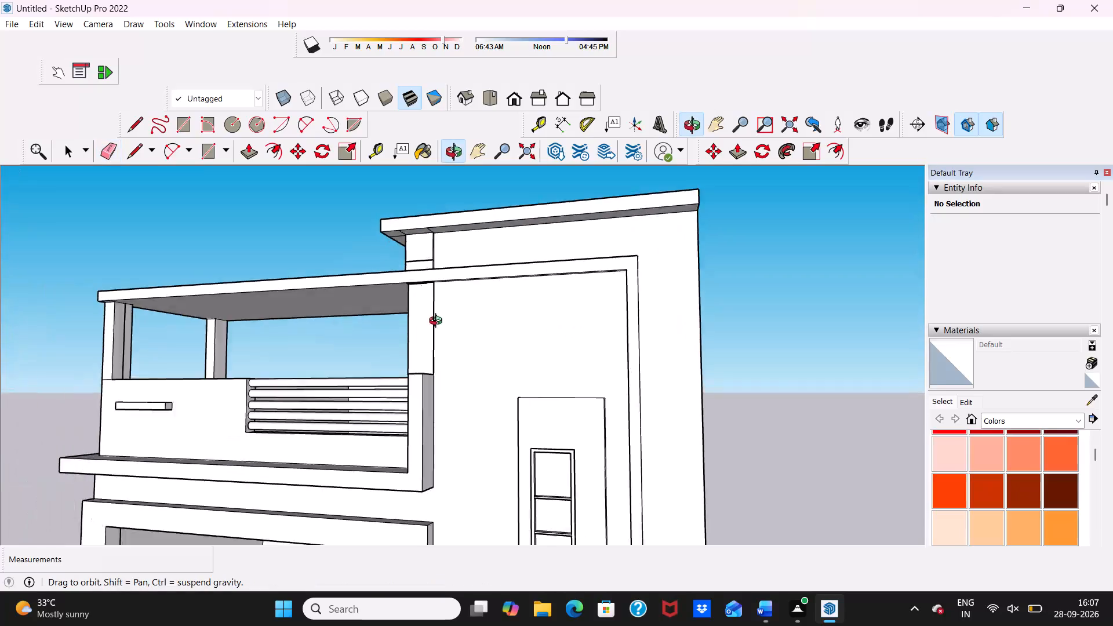
middle_drag(438, 322, 545, 276)
scroll(521, 258, down, 2)
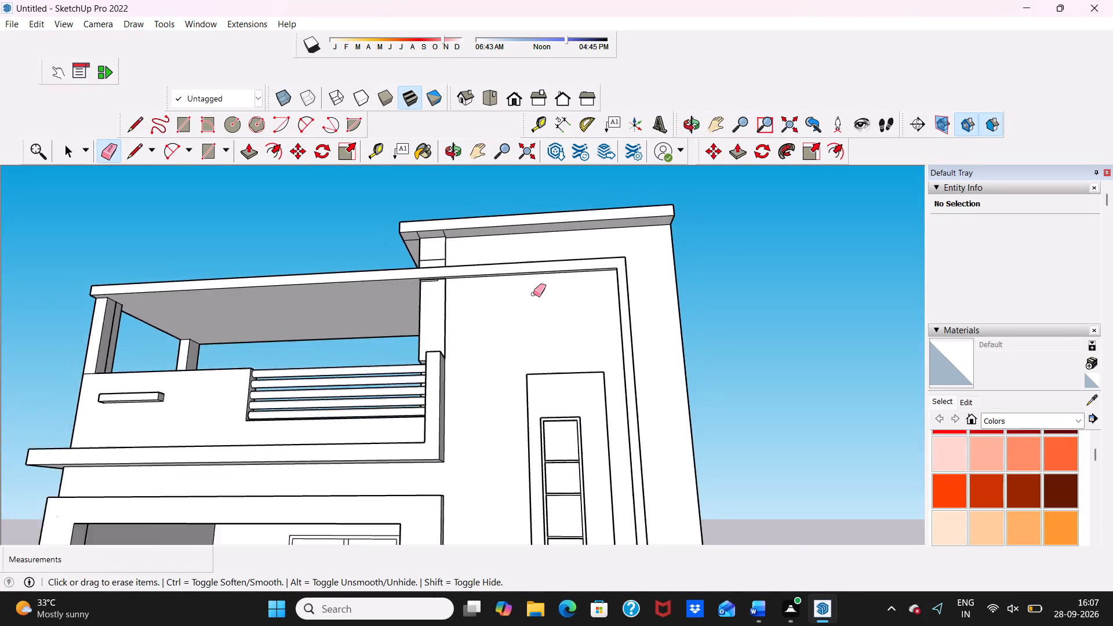
scroll(533, 294, down, 6)
middle_drag(547, 289, 585, 339)
scroll(463, 249, up, 10)
middle_drag(514, 287, 532, 231)
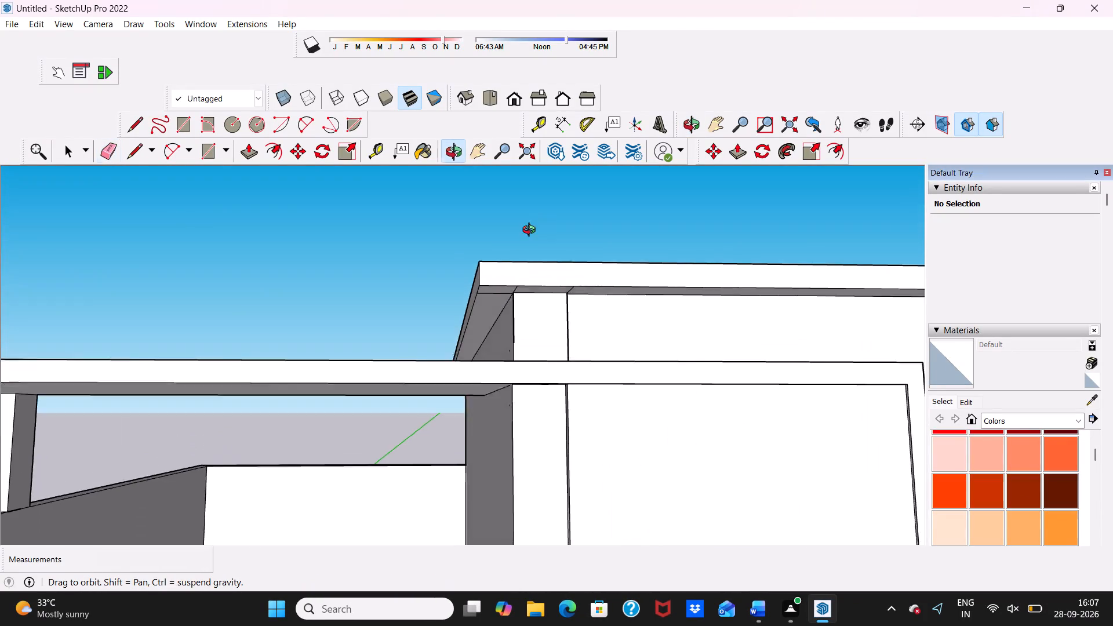
middle_drag(532, 231, 528, 260)
scroll(566, 318, up, 3)
scroll(536, 349, down, 1)
scroll(588, 279, down, 4)
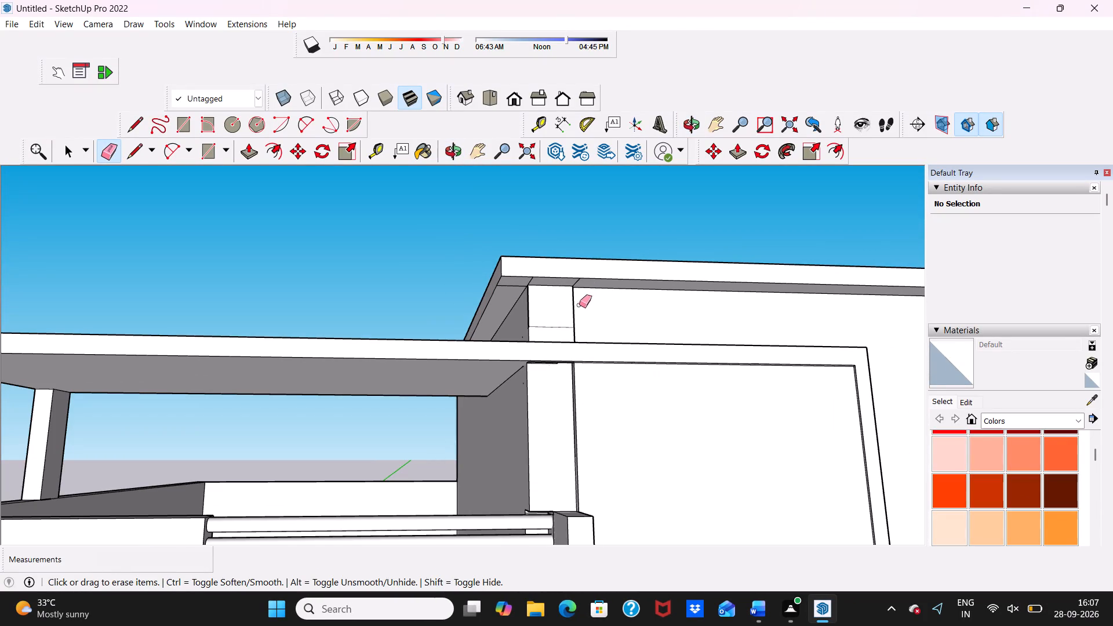
click(555, 326)
Erase the three short seams on the coping's underside around the wall infill corner.
middle_drag(547, 305, 550, 248)
scroll(546, 260, up, 5)
click(519, 284)
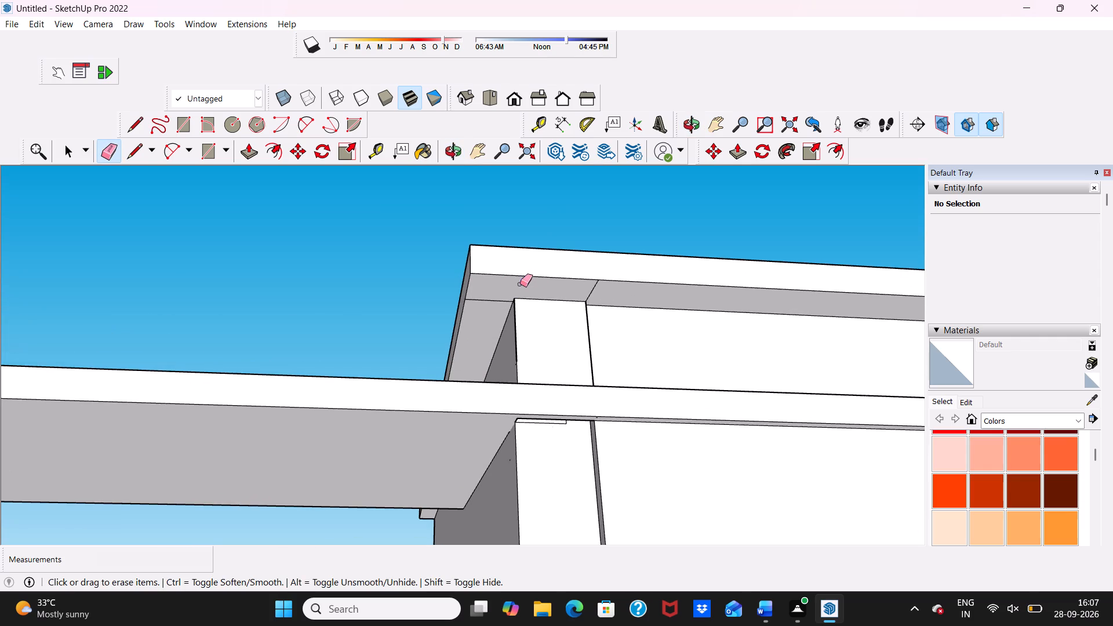
click(594, 287)
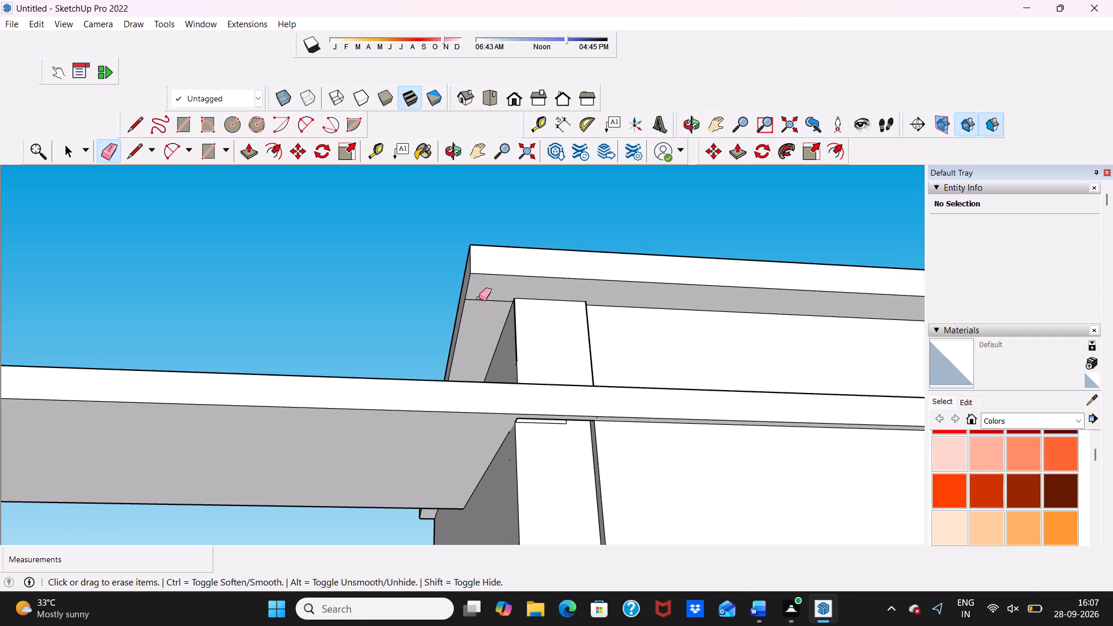
click(478, 300)
Examine the cleaned coping and wall corner within the overall front elevation.
scroll(470, 288, down, 2)
scroll(470, 288, up, 1)
scroll(470, 288, down, 7)
scroll(593, 199, up, 1)
scroll(599, 207, down, 8)
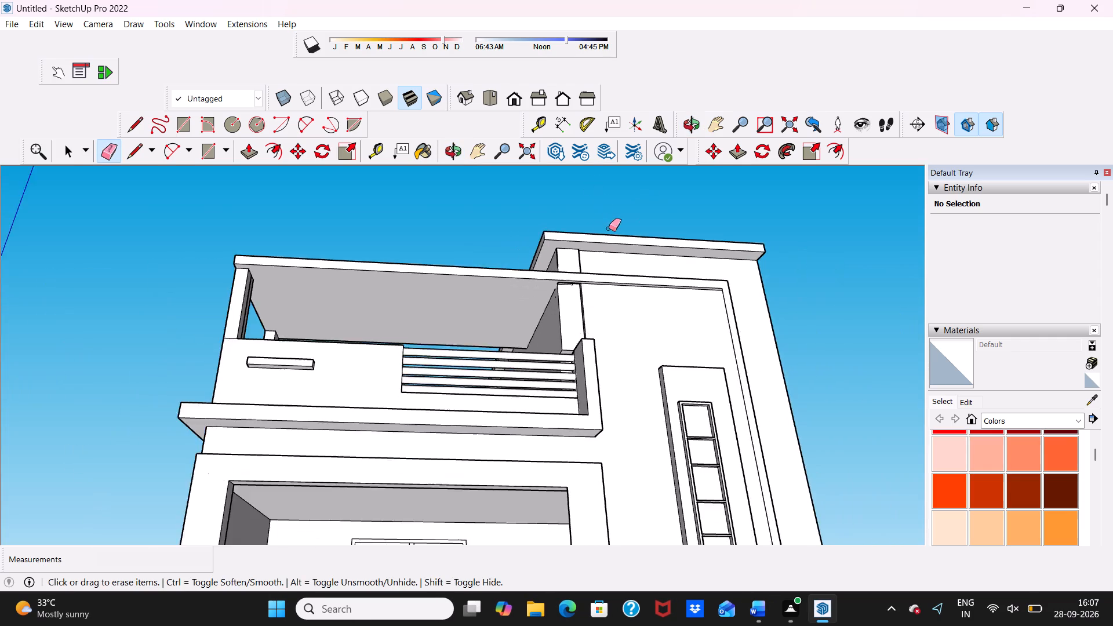
middle_drag(609, 228, 511, 390)
click(532, 399)
key(space)
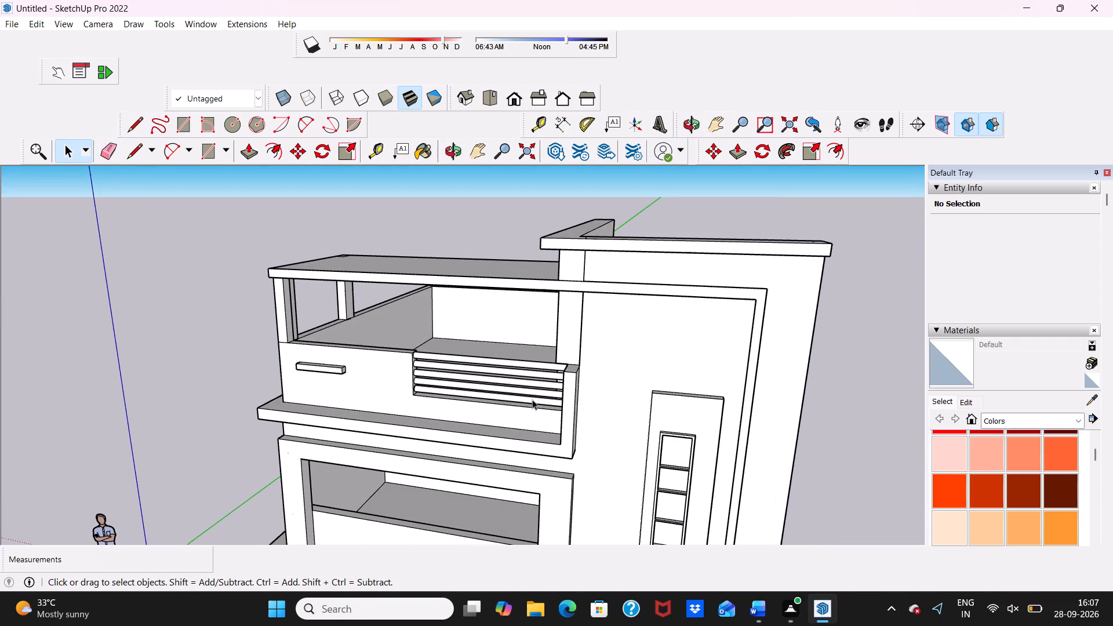
scroll(576, 402, down, 2)
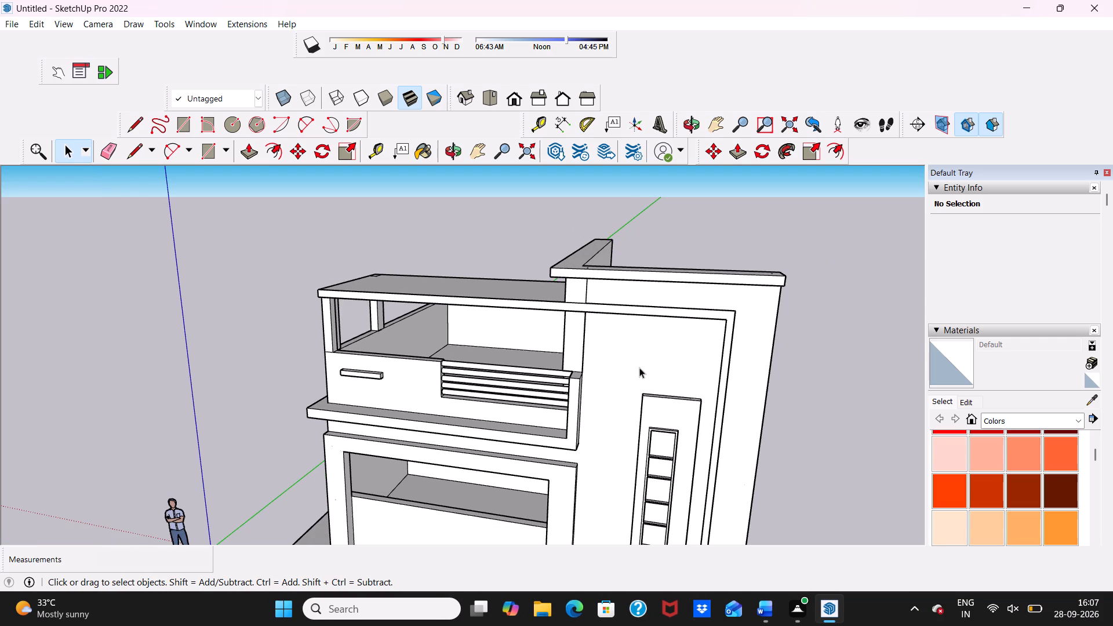
Draw a line about 1' 3/4" long across the coping's underside near its outer end, marking off an end face.
scroll(722, 301, up, 3)
middle_drag(732, 299, 753, 247)
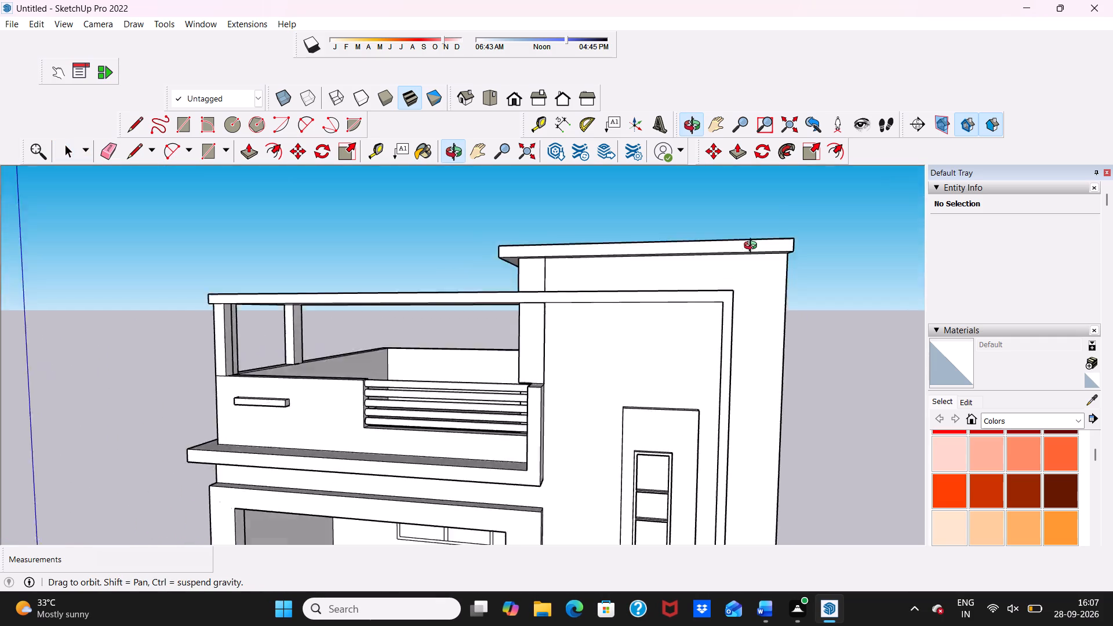
middle_drag(753, 247, 819, 171)
scroll(770, 248, up, 4)
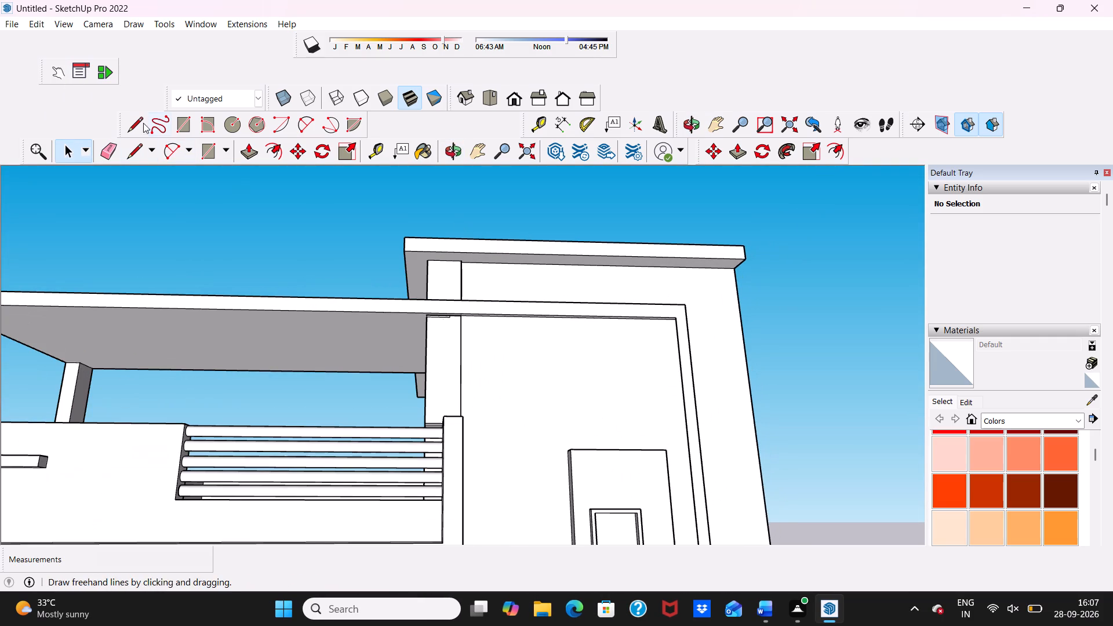
click(143, 119)
scroll(700, 264, up, 4)
scroll(710, 259, down, 1)
scroll(710, 259, up, 1)
scroll(710, 259, down, 1)
scroll(710, 259, up, 1)
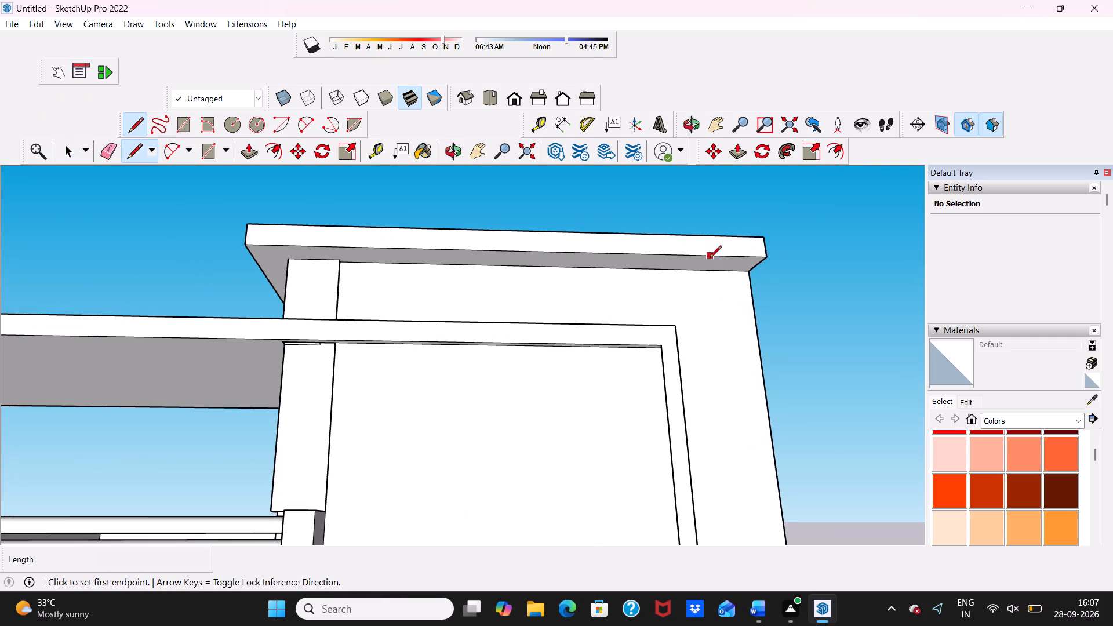
middle_drag(711, 261, 731, 208)
scroll(725, 277, up, 5)
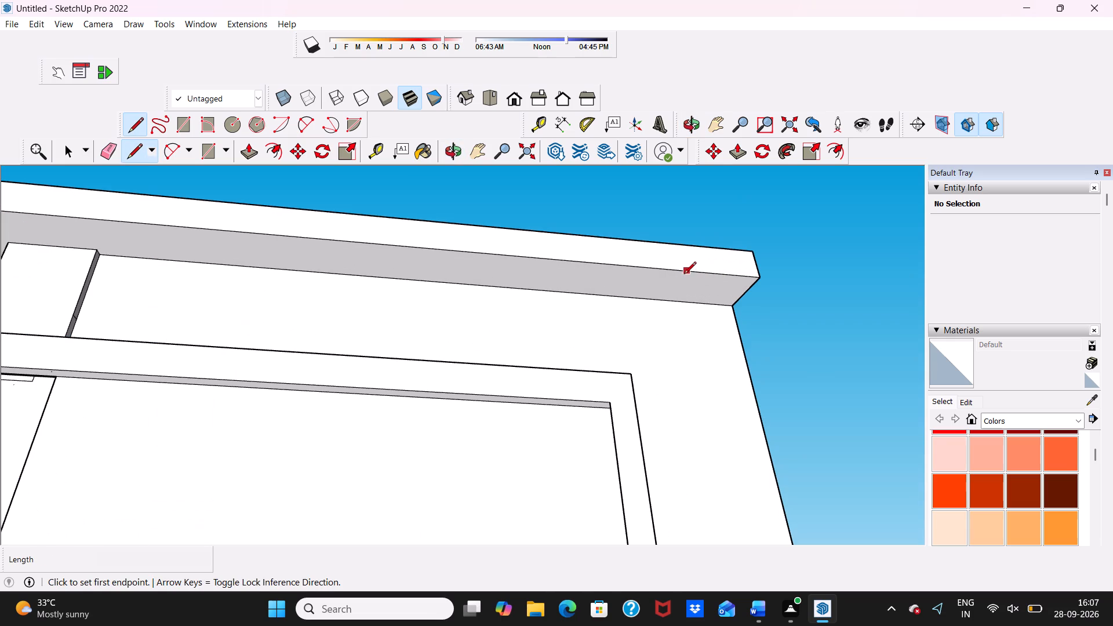
click(688, 272)
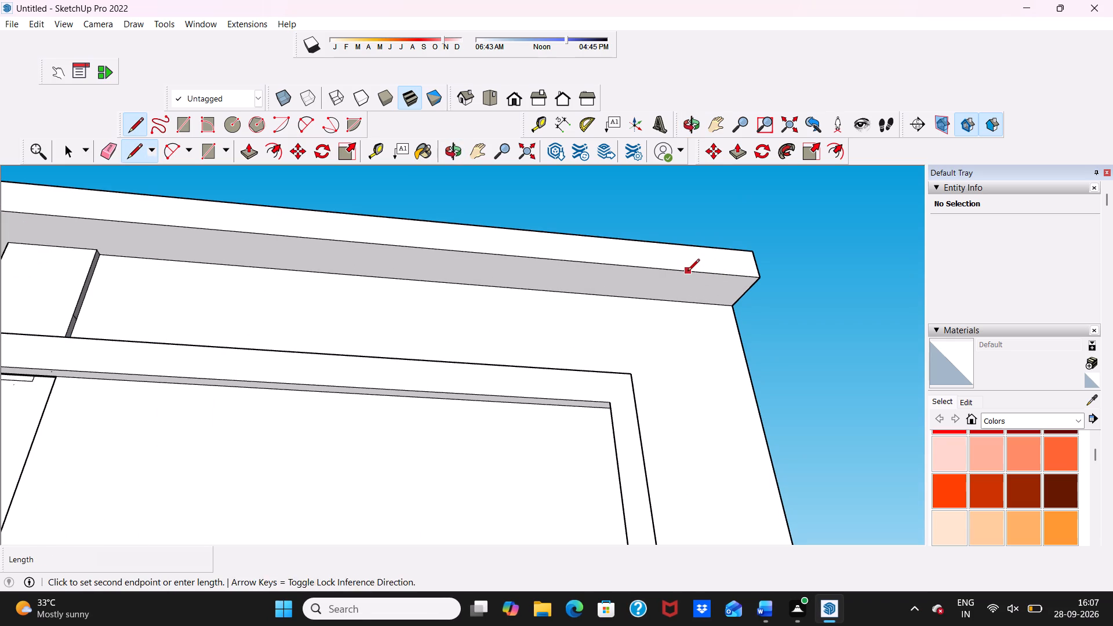
scroll(679, 303, up, 5)
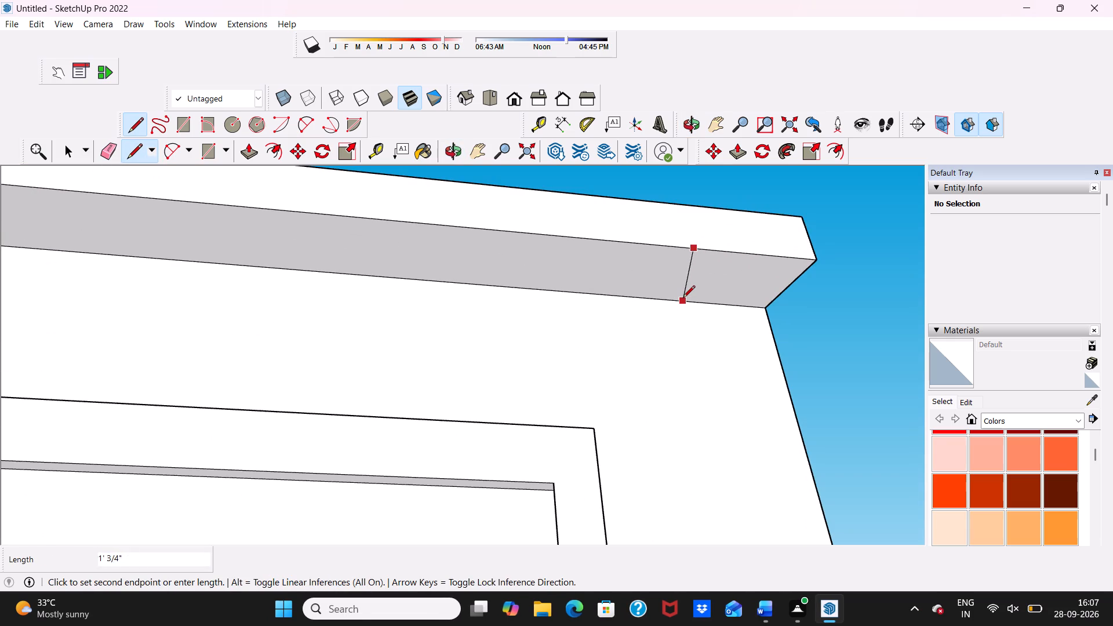
click(683, 299)
scroll(700, 297, down, 4)
middle_click(745, 288)
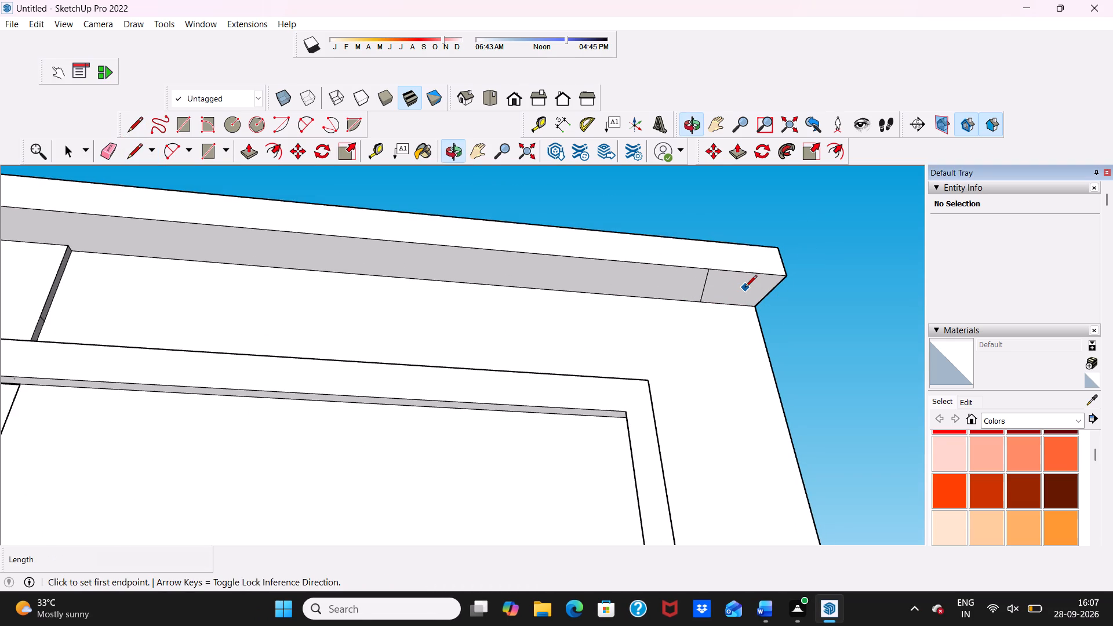
Push/Pull the marked end face of the coping's underside down about 24' 9 1/4" to the base slab, forming a full-height pillar.
key(space)
click(745, 288)
scroll(735, 283, down, 7)
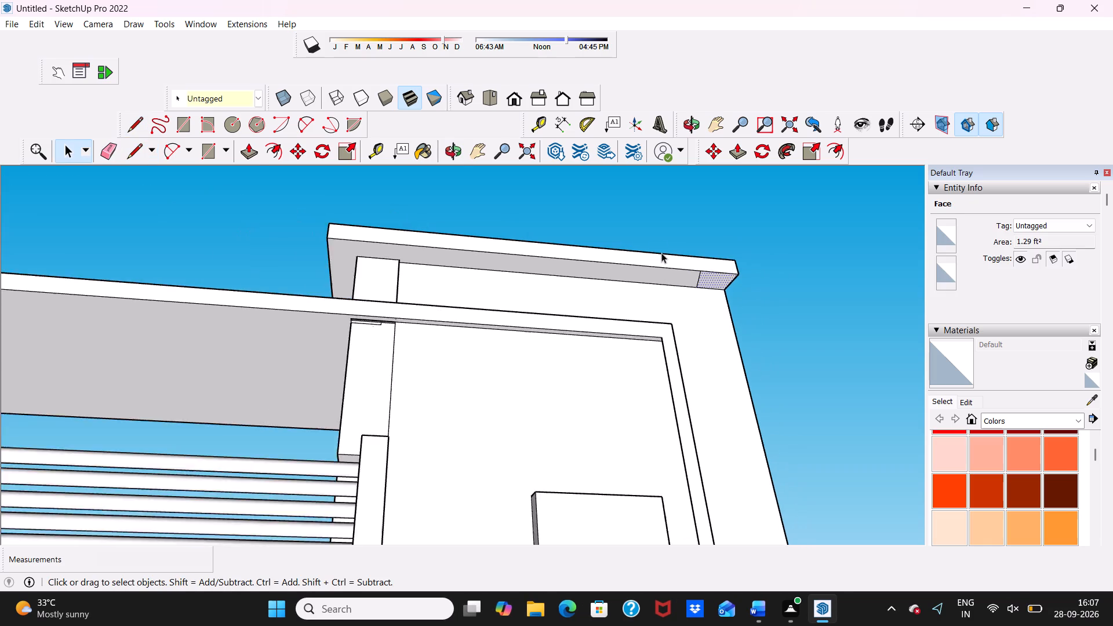
scroll(661, 253, down, 2)
middle_drag(661, 253, 627, 339)
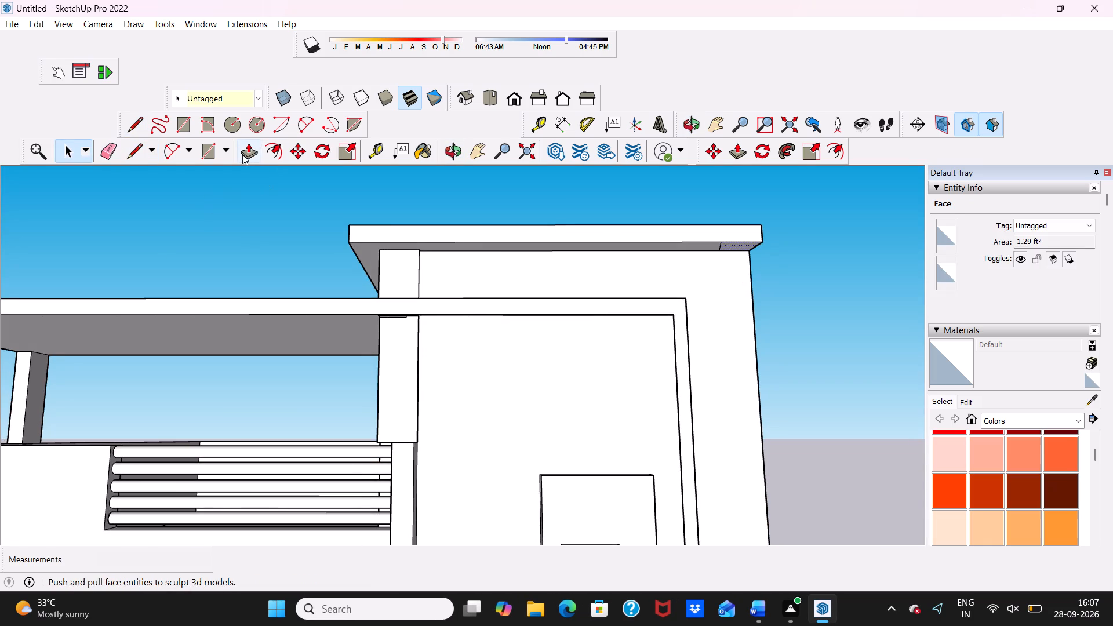
click(252, 151)
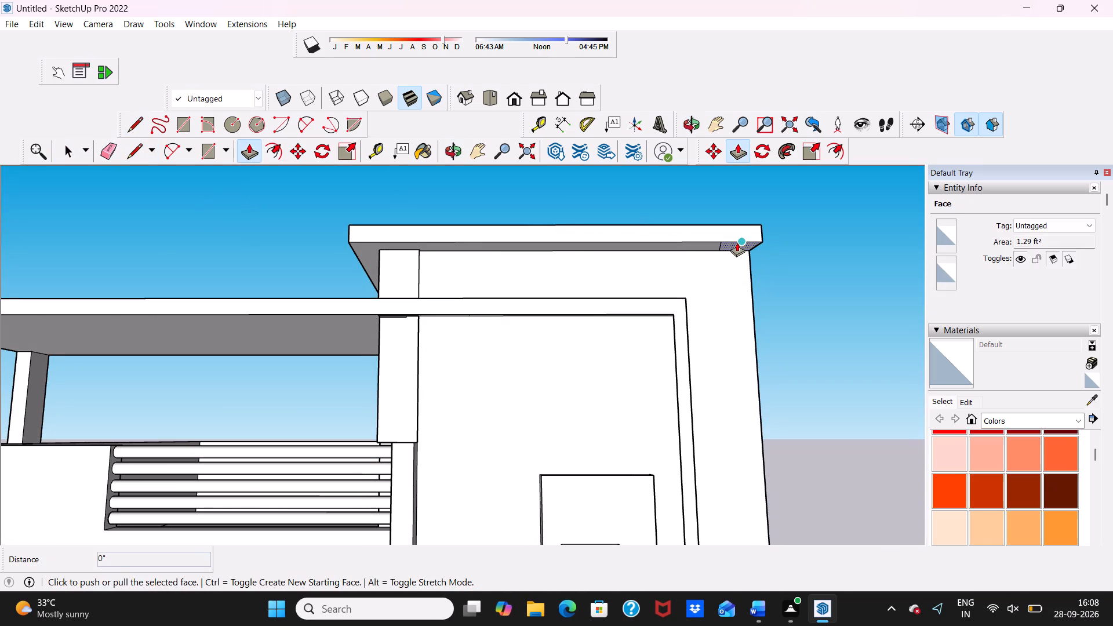
click(737, 242)
scroll(740, 275, down, 2)
scroll(754, 345, down, 4)
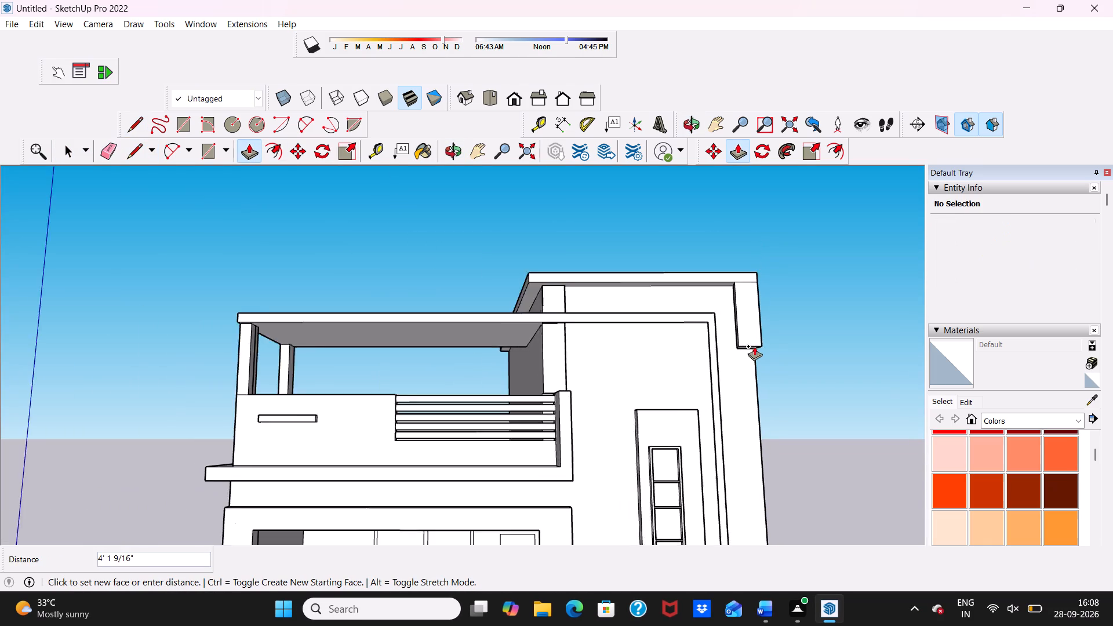
scroll(754, 346, down, 17)
middle_drag(776, 403, 768, 447)
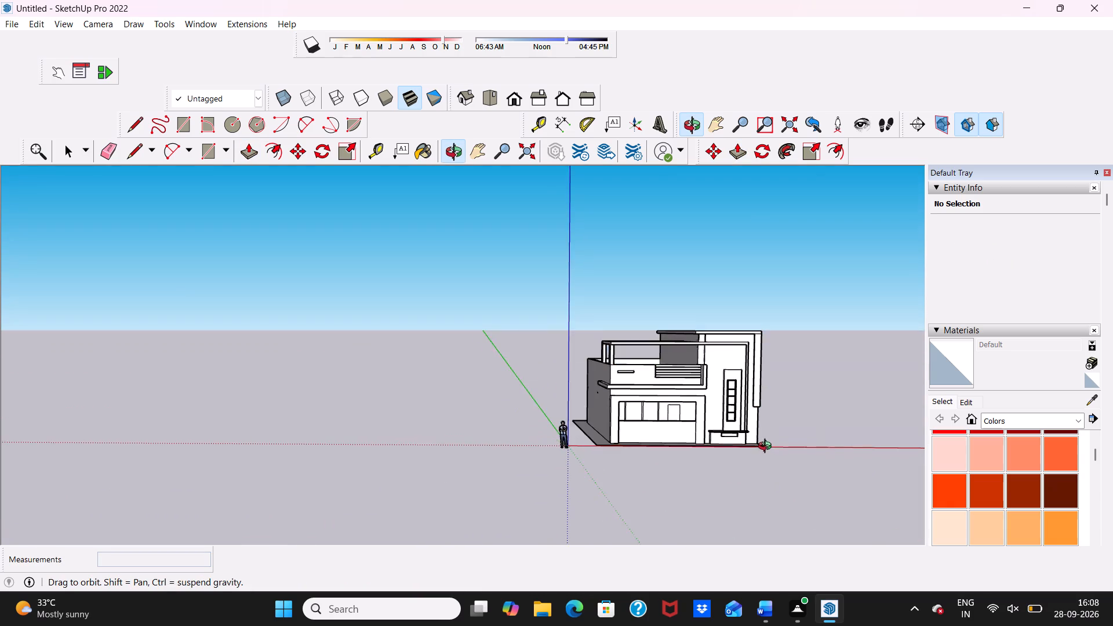
middle_drag(768, 447, 734, 488)
scroll(843, 387, up, 7)
scroll(717, 479, up, 5)
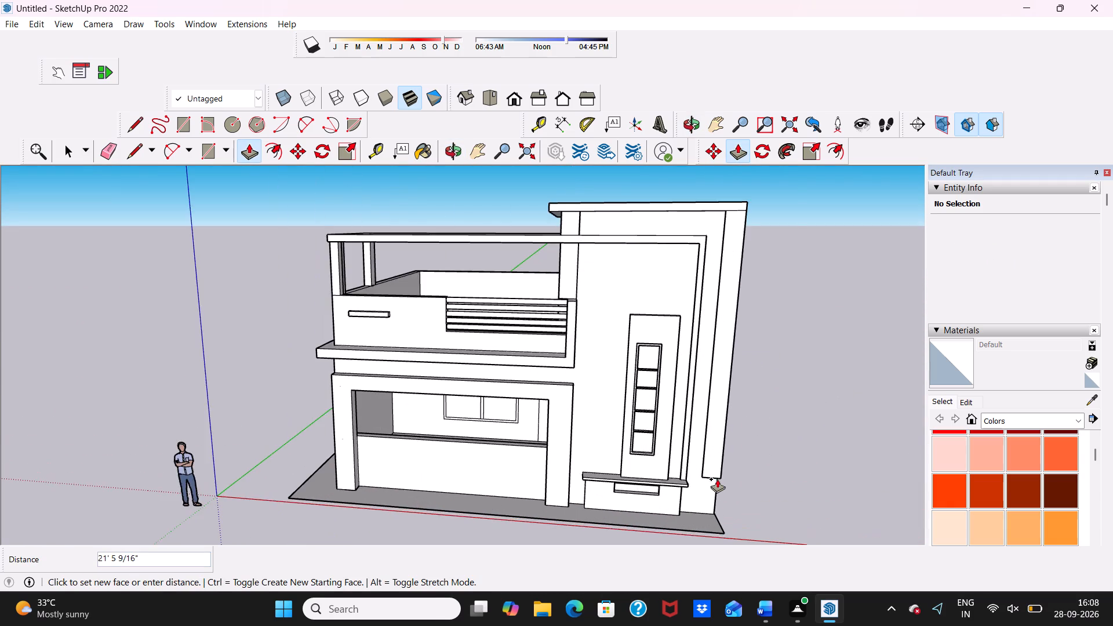
scroll(712, 496, up, 2)
click(705, 518)
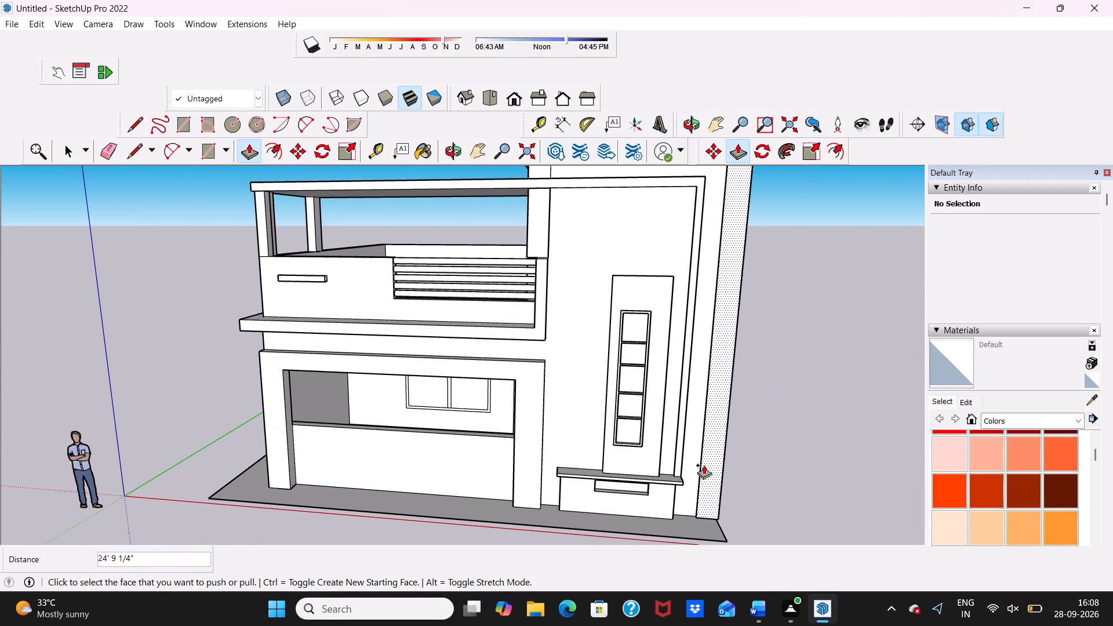
Examine the new full-height pillar and coping against the whole elevation, from the front, side and above.
middle_drag(704, 465, 559, 449)
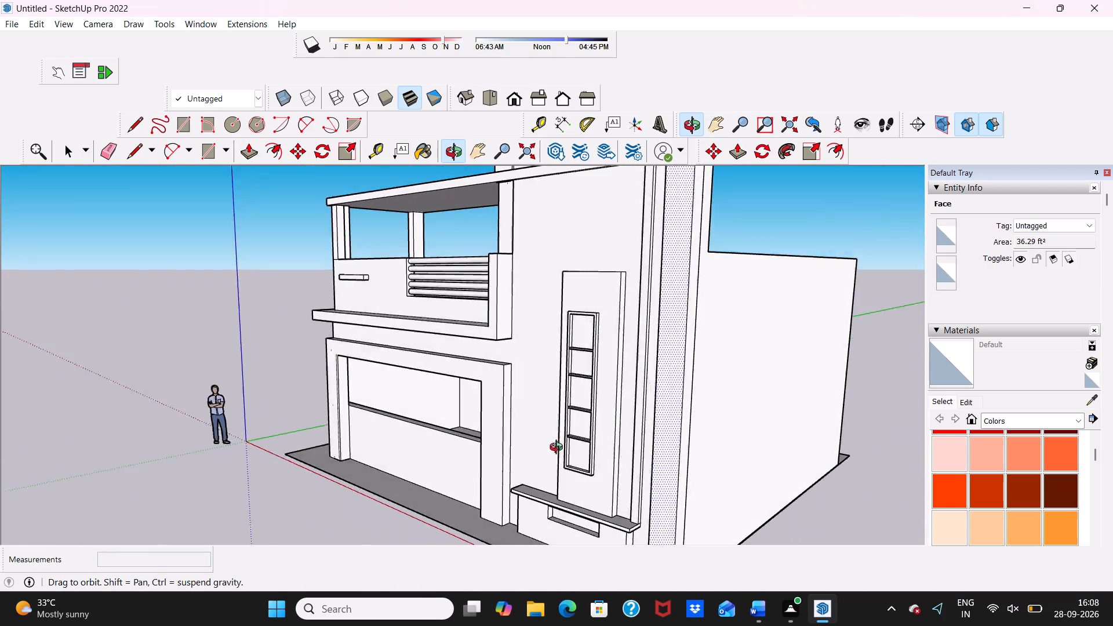
middle_drag(559, 449, 608, 441)
middle_drag(637, 409, 824, 449)
scroll(704, 249, up, 2)
scroll(709, 300, down, 2)
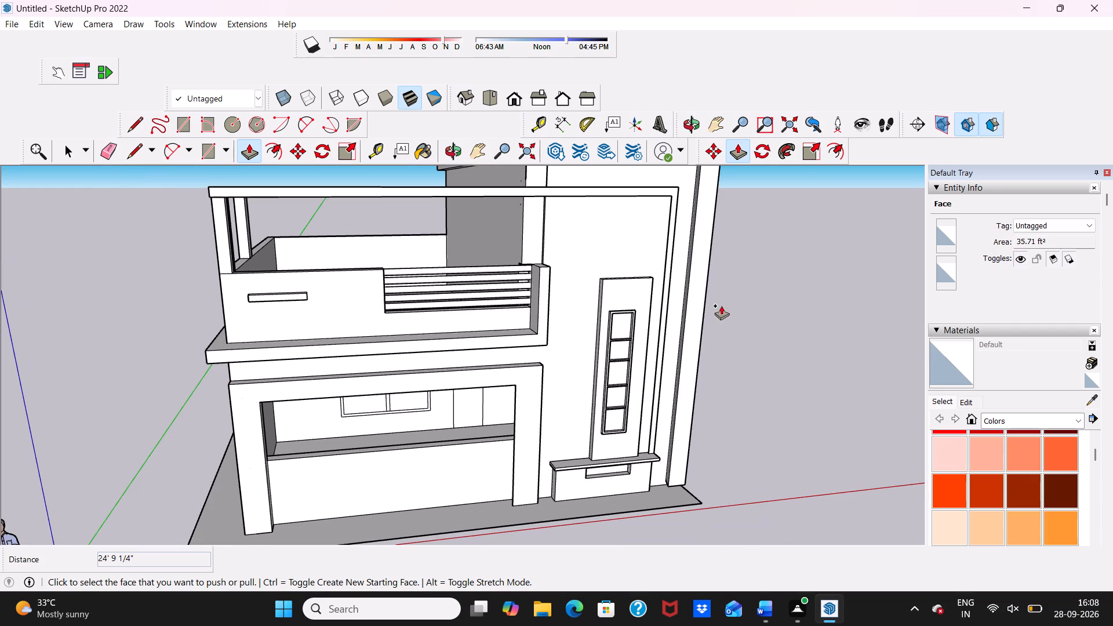
drag(761, 307, 756, 312)
key(space)
middle_drag(710, 344, 613, 237)
scroll(552, 264, down, 2)
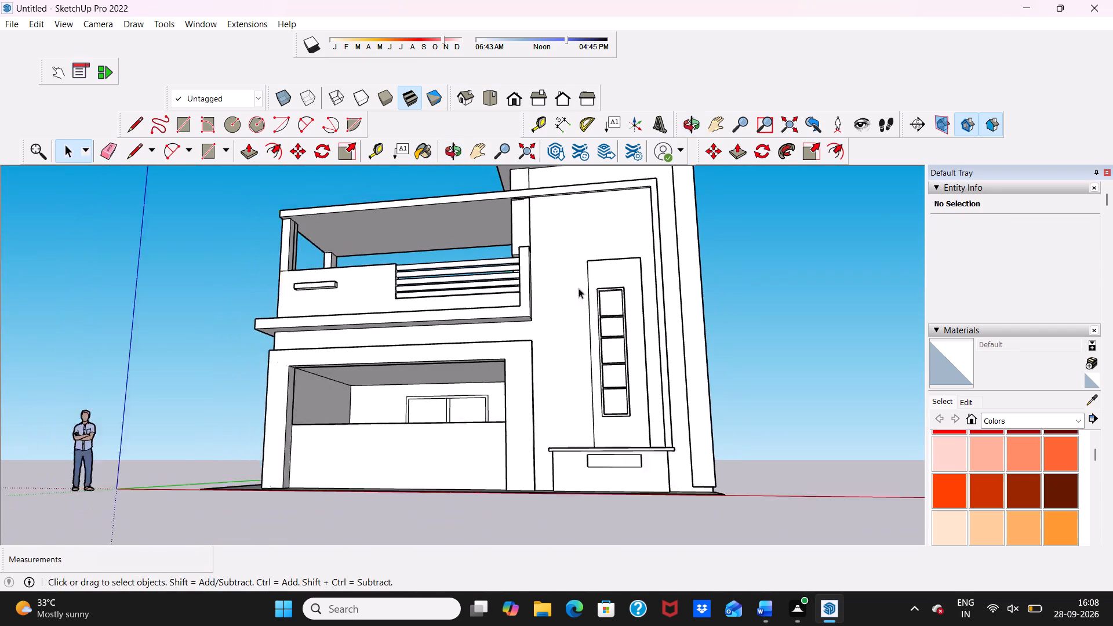
scroll(579, 288, down, 1)
middle_drag(606, 296, 627, 365)
scroll(560, 242, up, 4)
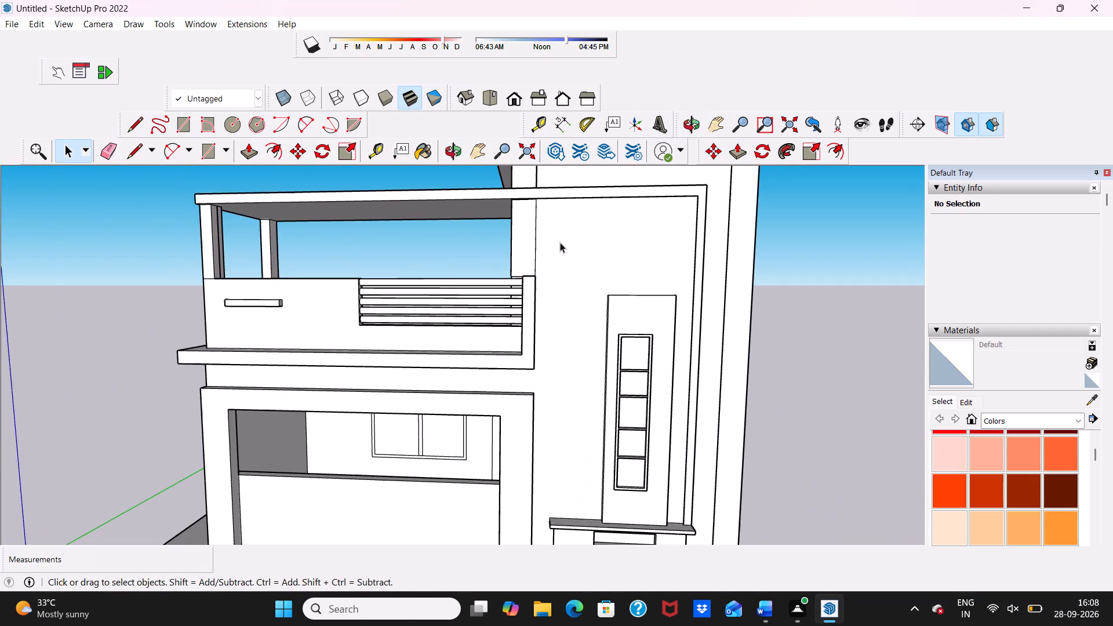
scroll(560, 242, down, 11)
middle_drag(568, 268, 585, 327)
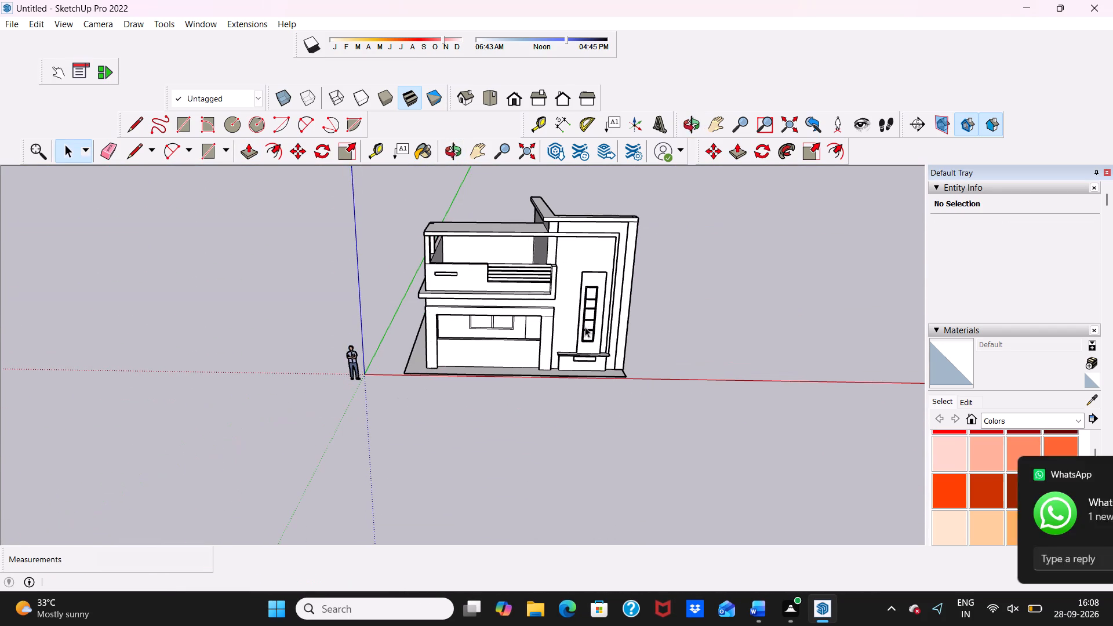
scroll(557, 267, up, 5)
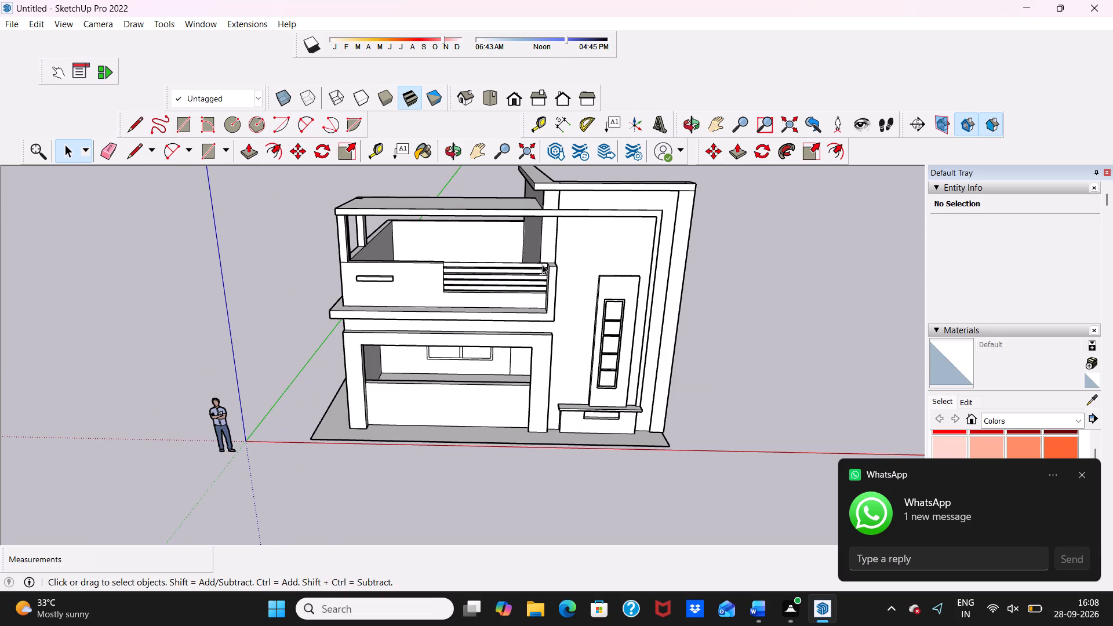
scroll(542, 264, up, 4)
scroll(586, 236, down, 5)
scroll(663, 230, up, 3)
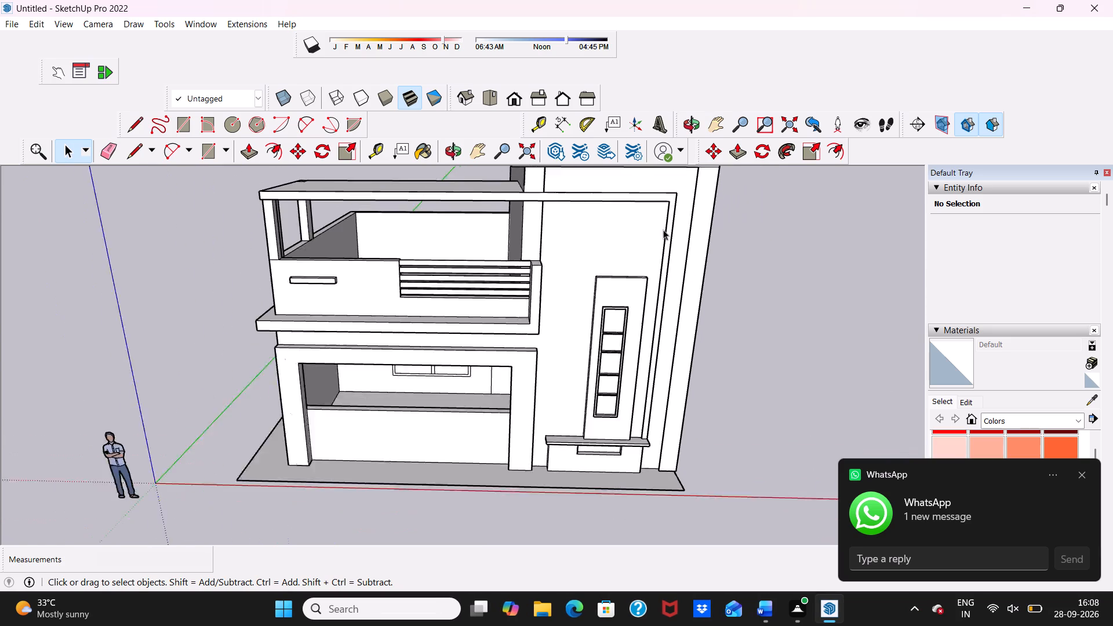
scroll(663, 230, up, 2)
middle_drag(682, 213, 590, 252)
scroll(720, 239, up, 6)
middle_drag(633, 297, 756, 209)
scroll(686, 215, up, 5)
middle_drag(641, 245, 462, 355)
scroll(492, 330, down, 12)
middle_drag(536, 346, 558, 332)
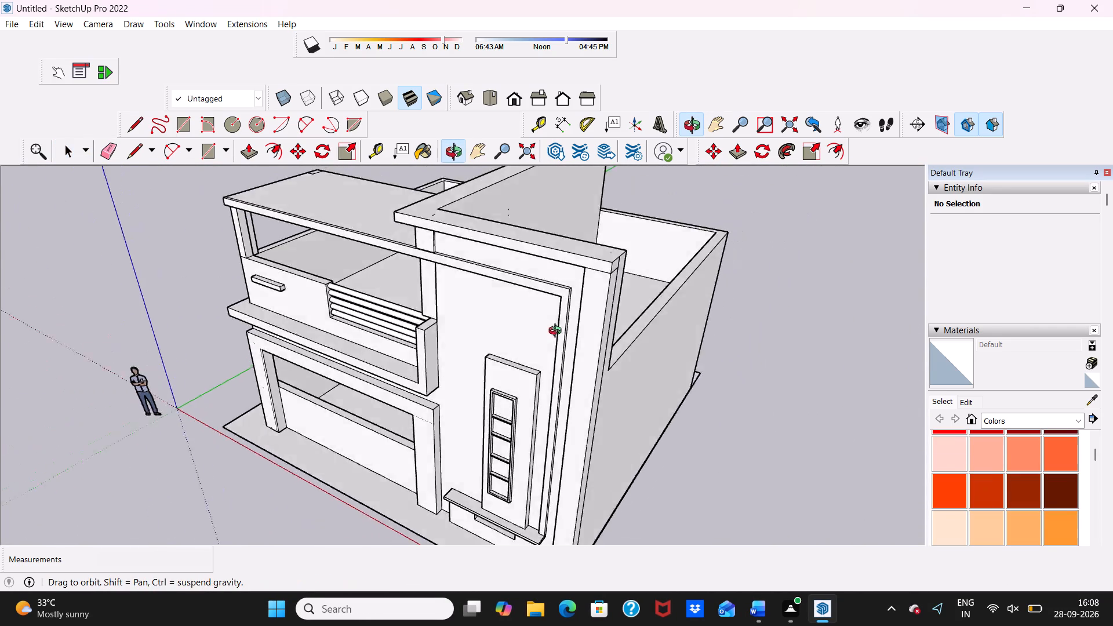
Push in the outer side face of the raised frame's vertical leg beside the new pillar by about 2 15/16".
middle_drag(558, 332, 620, 311)
scroll(587, 363, up, 5)
scroll(585, 353, down, 3)
middle_drag(585, 353, 525, 319)
scroll(533, 315, up, 10)
click(592, 284)
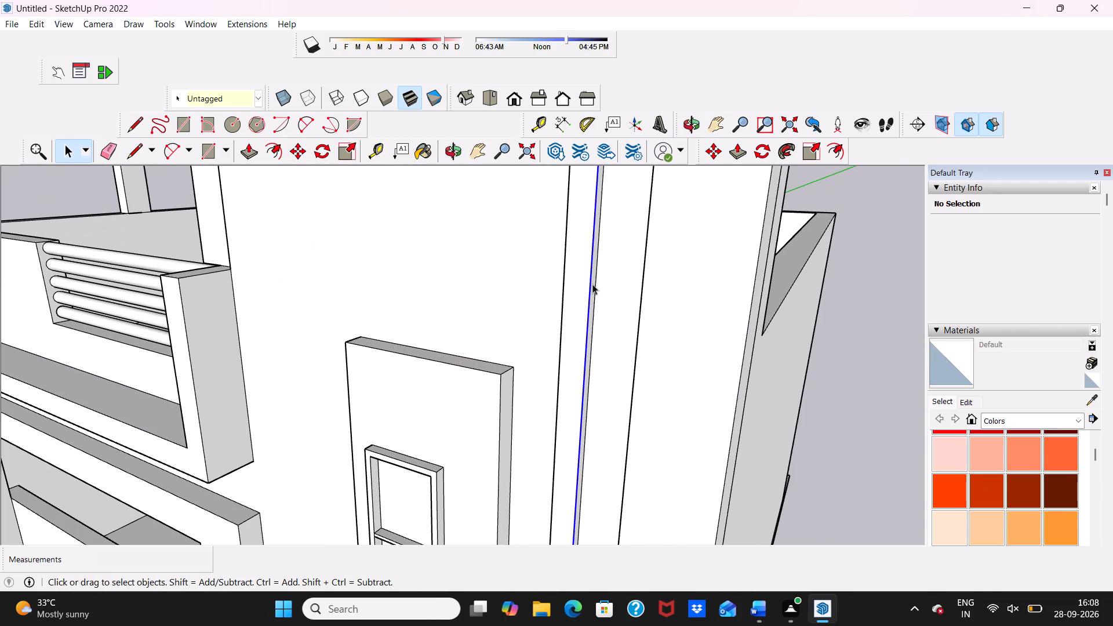
scroll(593, 284, up, 10)
click(593, 284)
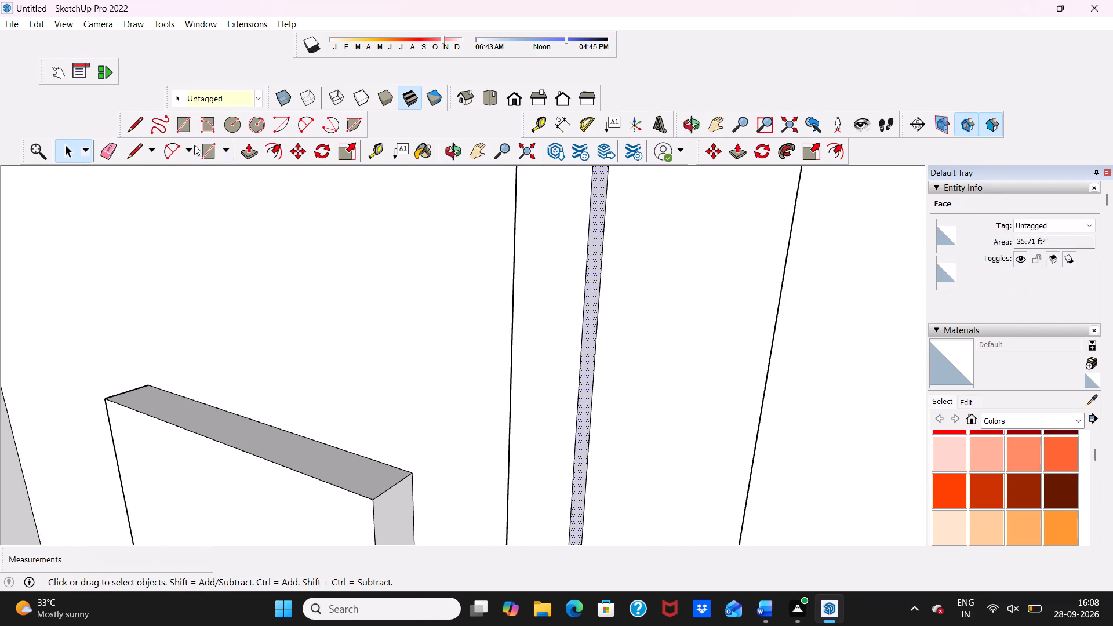
click(253, 153)
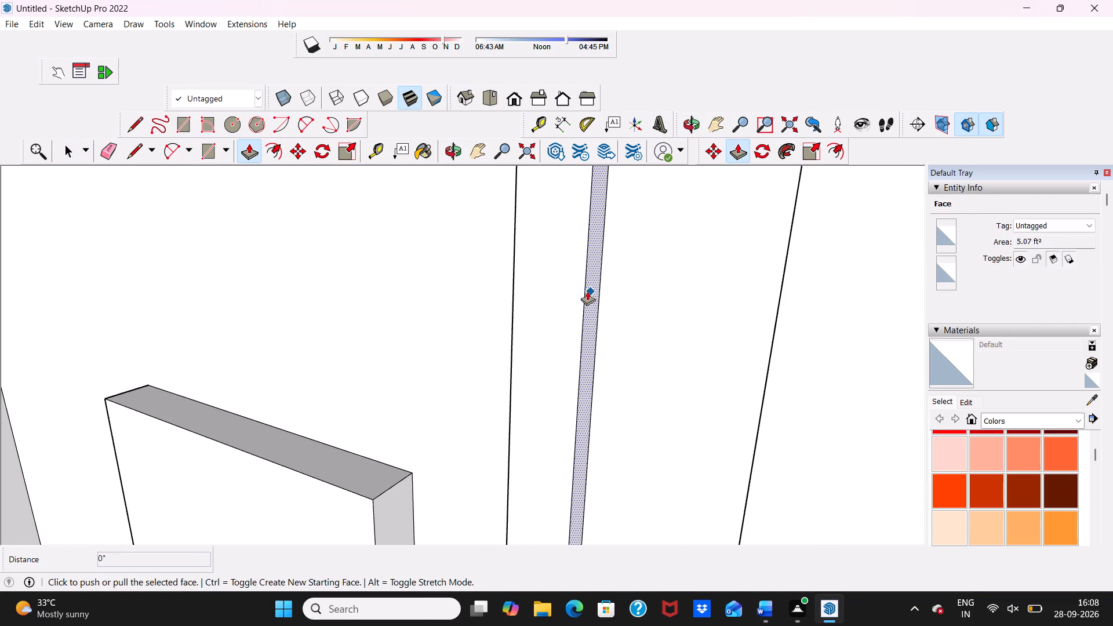
drag(595, 286, 564, 274)
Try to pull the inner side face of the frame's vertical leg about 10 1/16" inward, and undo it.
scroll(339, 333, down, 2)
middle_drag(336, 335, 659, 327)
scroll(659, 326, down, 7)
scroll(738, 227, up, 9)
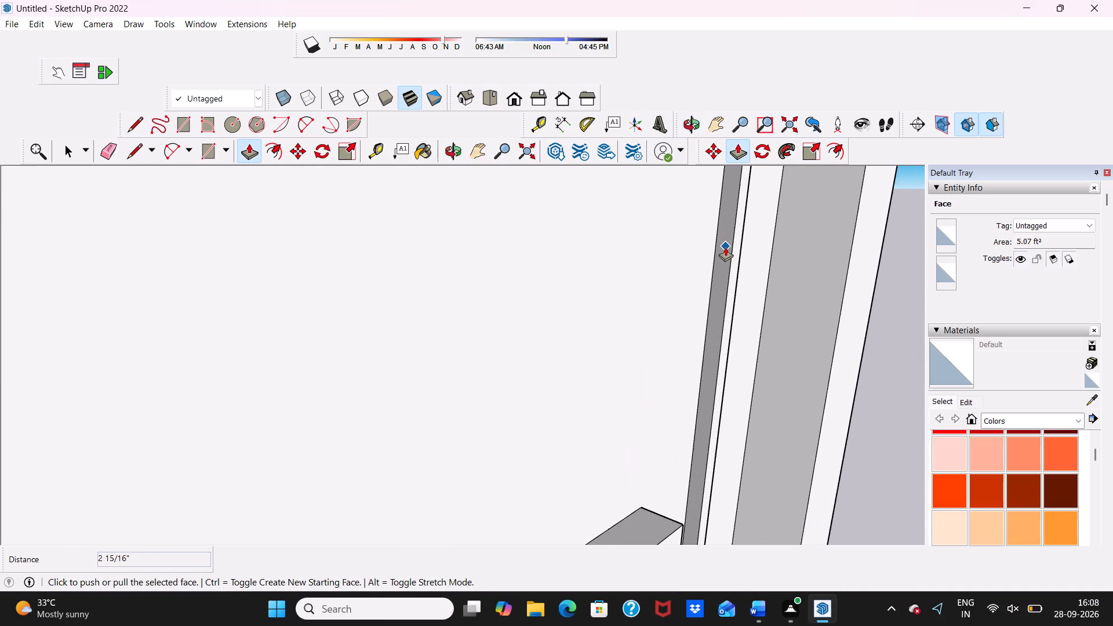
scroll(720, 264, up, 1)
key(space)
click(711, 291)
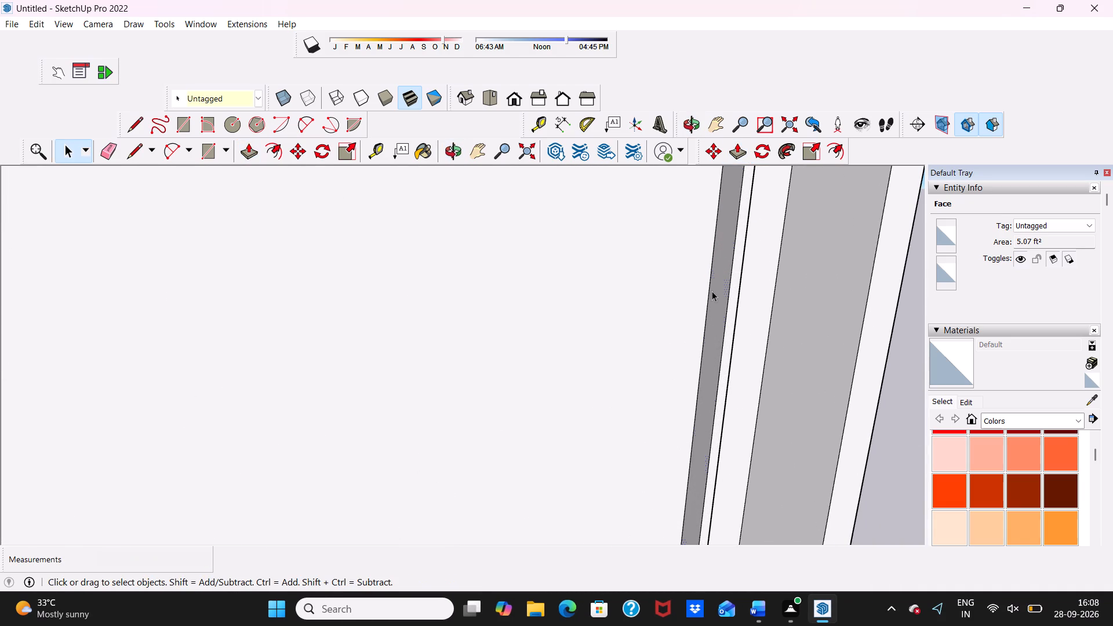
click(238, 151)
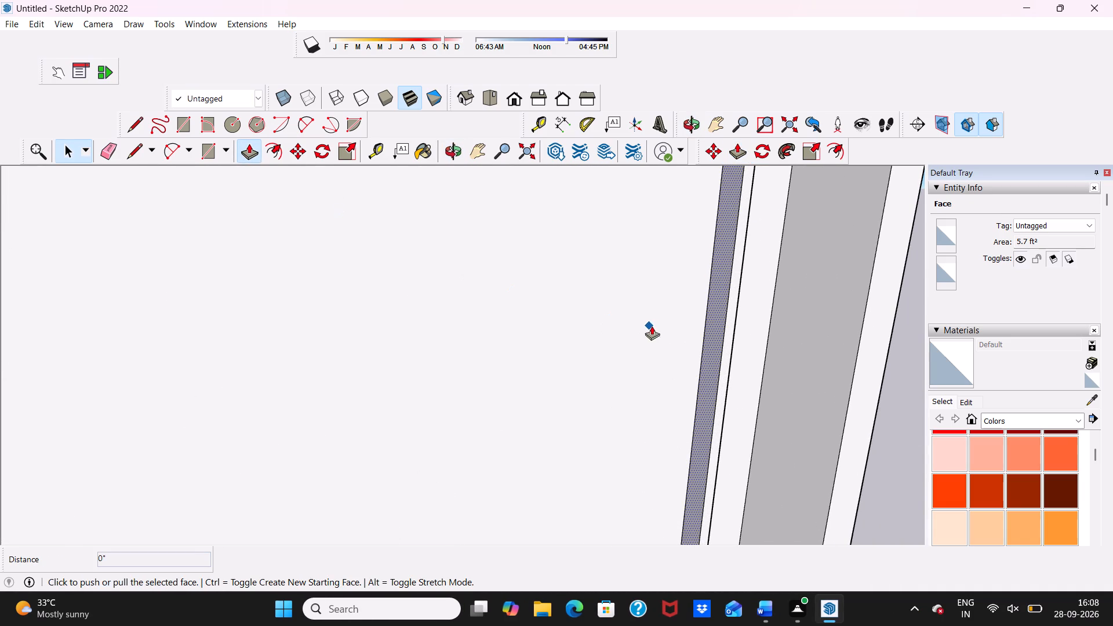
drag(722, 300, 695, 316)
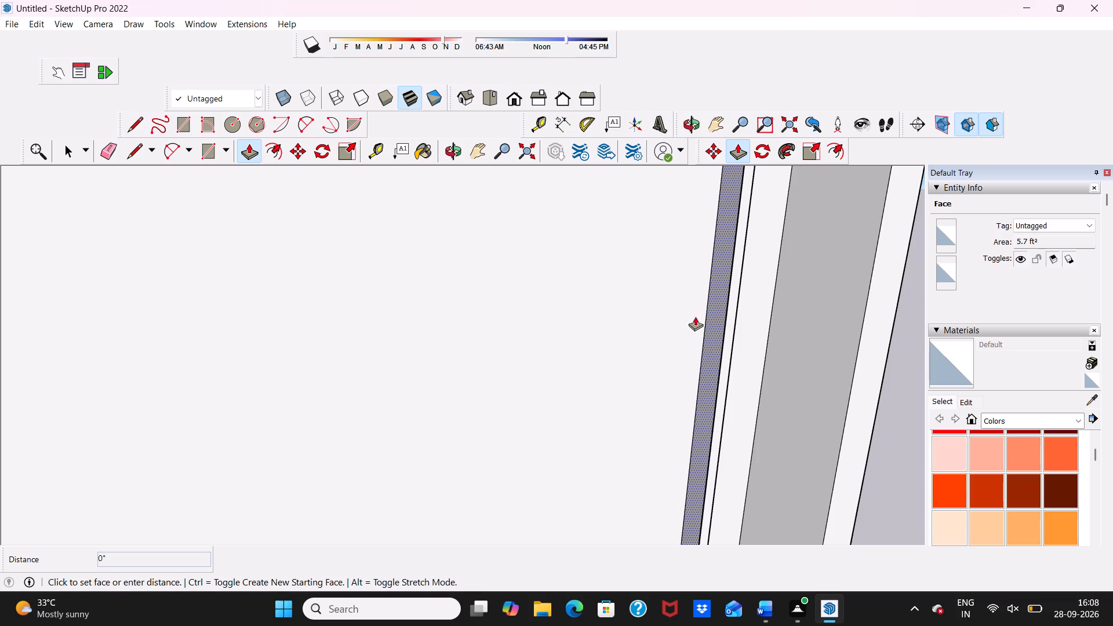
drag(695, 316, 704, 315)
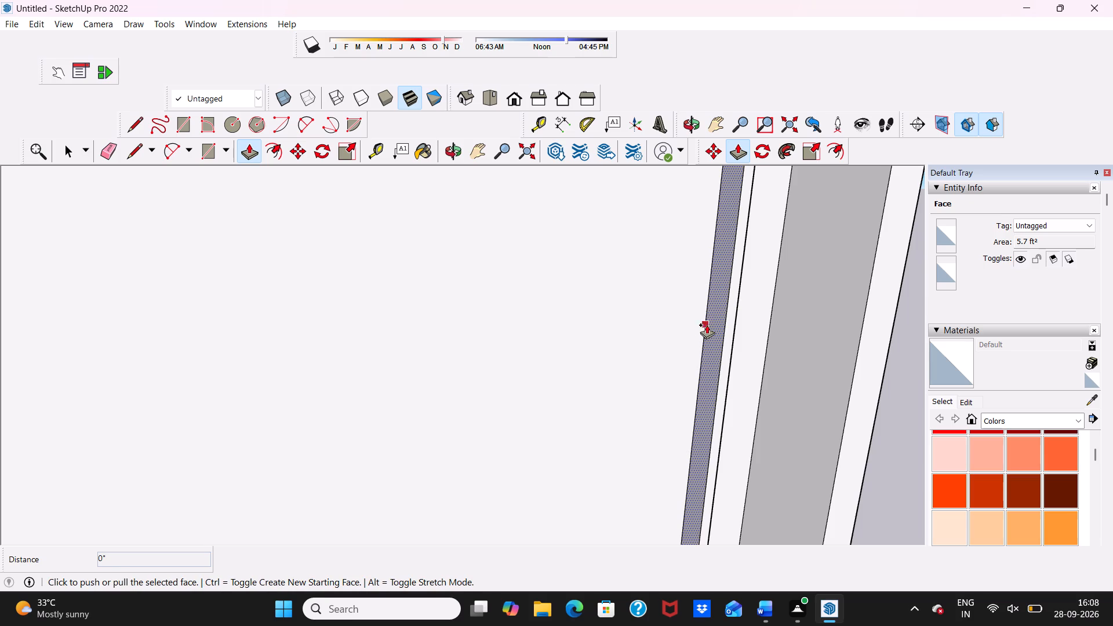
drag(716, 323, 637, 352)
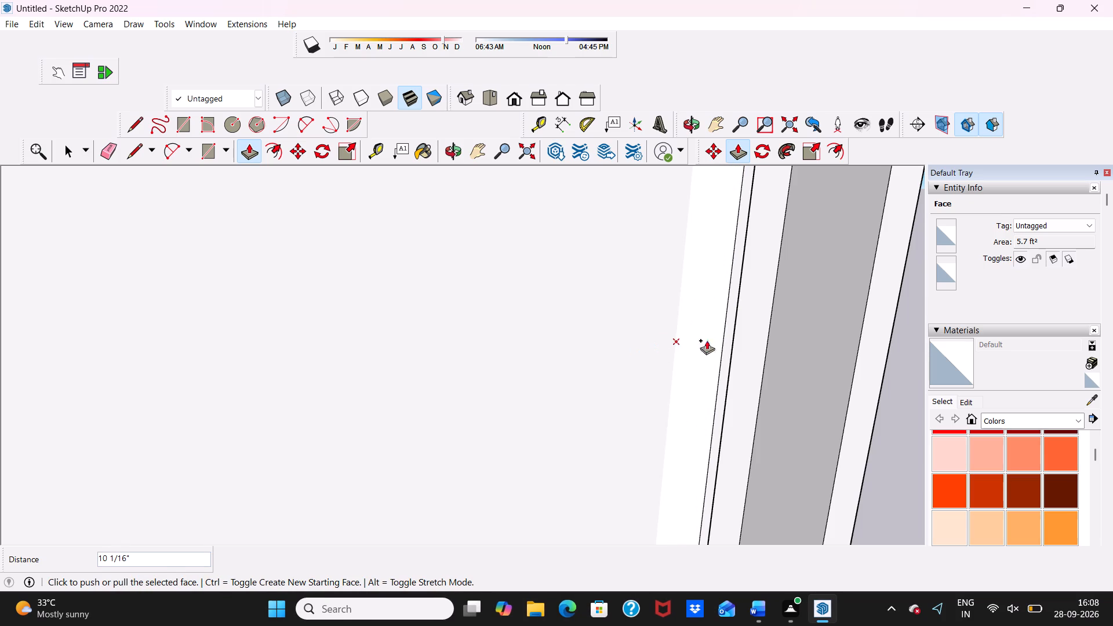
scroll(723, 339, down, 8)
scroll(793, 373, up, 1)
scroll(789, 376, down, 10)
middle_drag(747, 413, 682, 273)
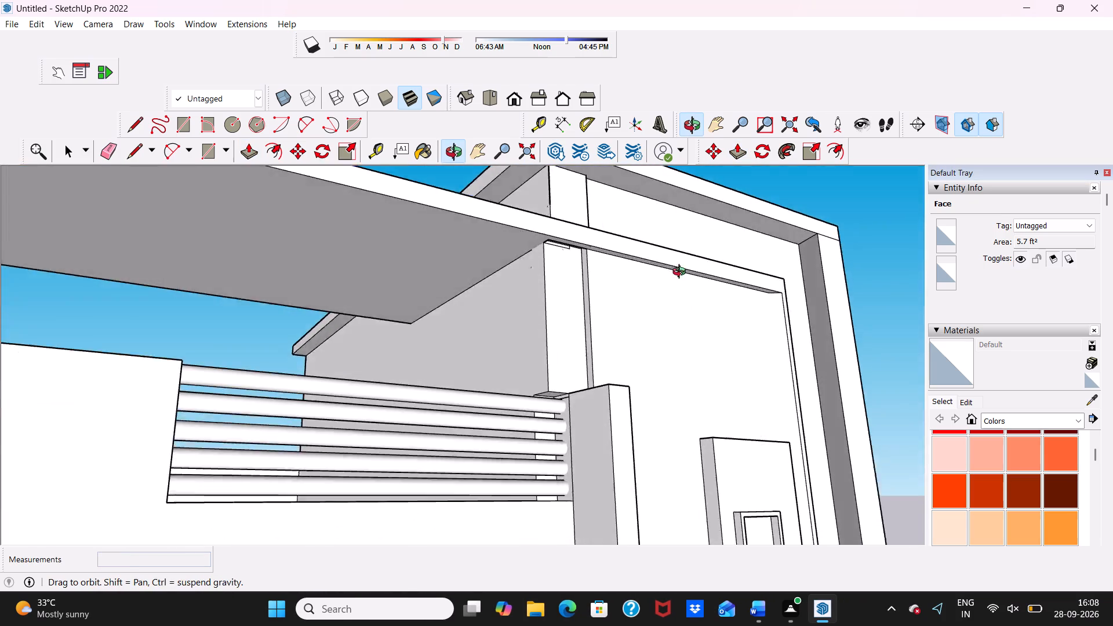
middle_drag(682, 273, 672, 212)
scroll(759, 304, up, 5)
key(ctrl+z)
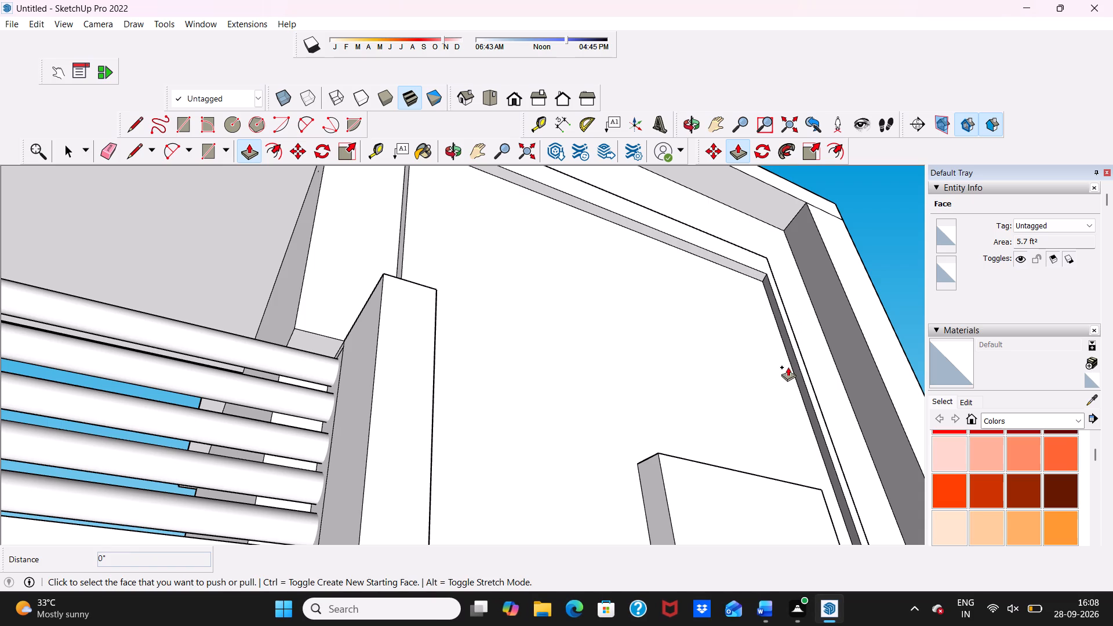
Pull the inner side face of the frame's vertical leg inward by about 2 11/16".
scroll(786, 355, up, 8)
drag(791, 336, 755, 345)
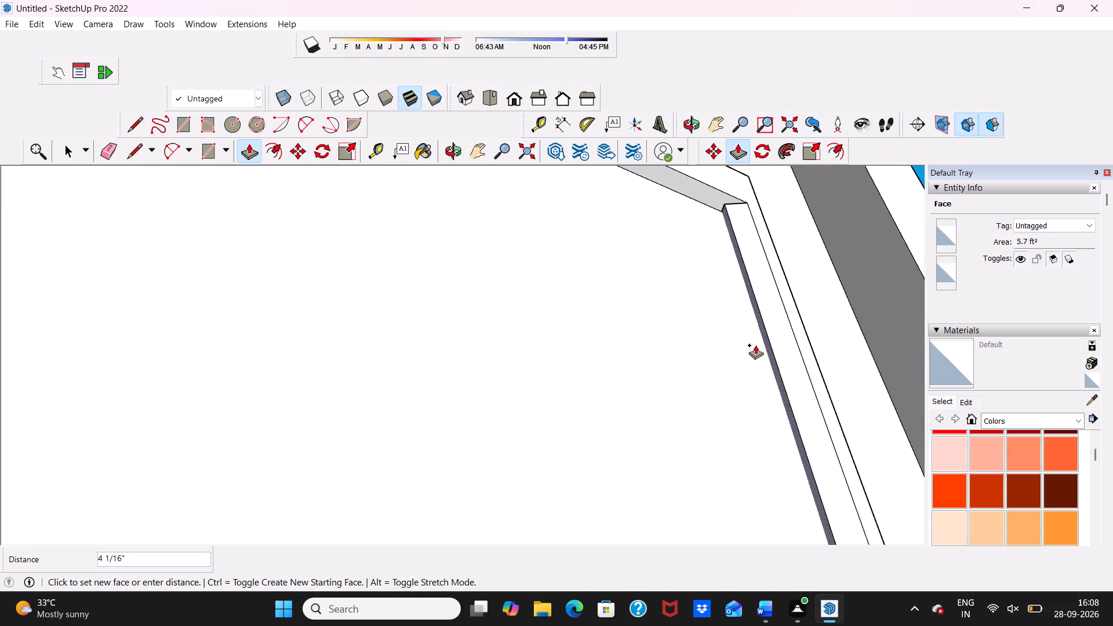
drag(755, 345, 769, 334)
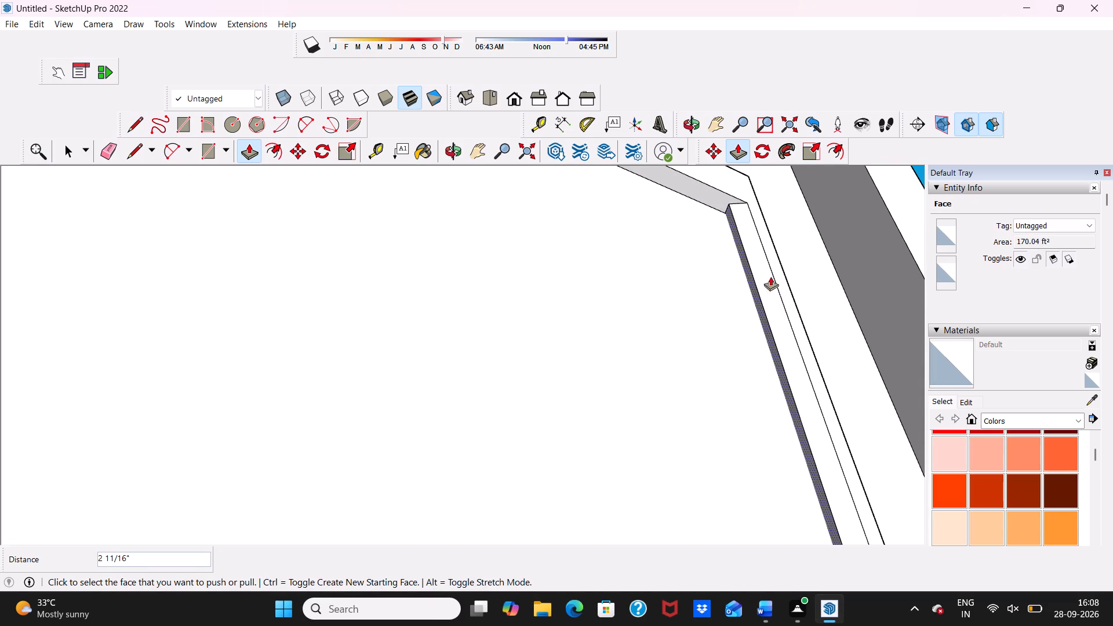
Undo the last inward pull of the inner side face of the raised frame's vertical leg.
scroll(770, 267, down, 5)
middle_drag(768, 326, 796, 347)
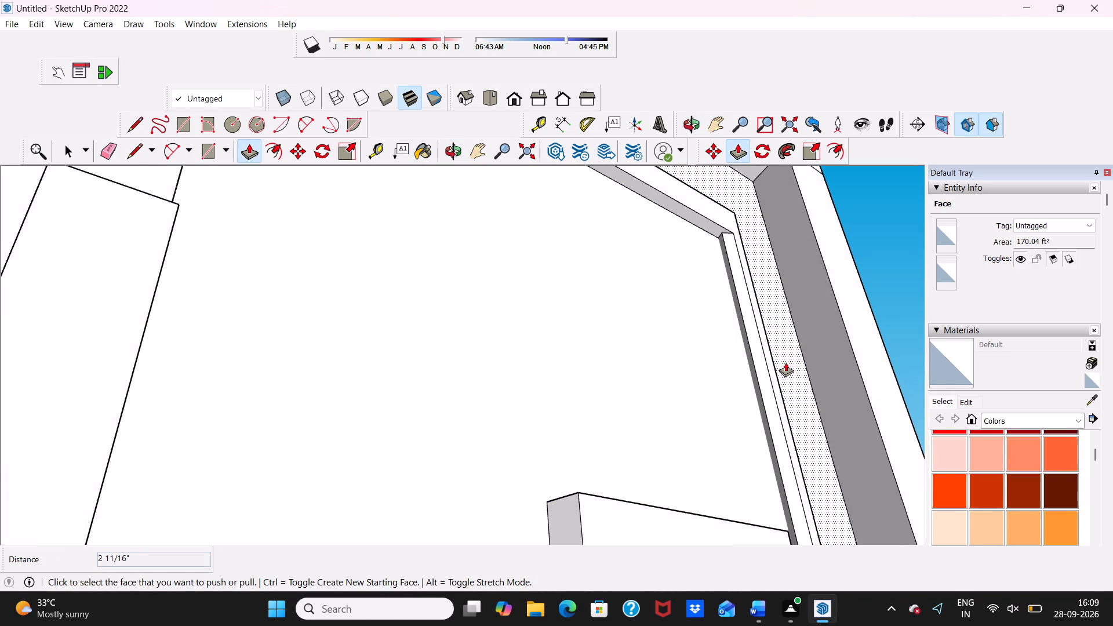
key(ctrl+z)
scroll(769, 387, down, 5)
middle_drag(764, 378, 633, 446)
middle_drag(634, 438, 678, 367)
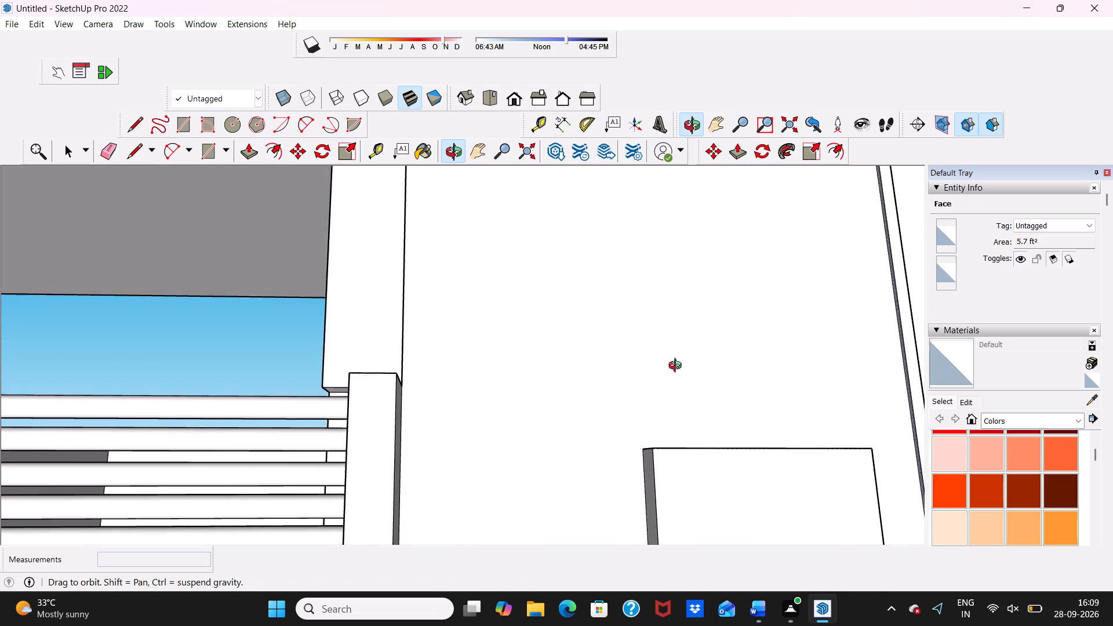
middle_drag(678, 367, 729, 292)
scroll(729, 297, up, 7)
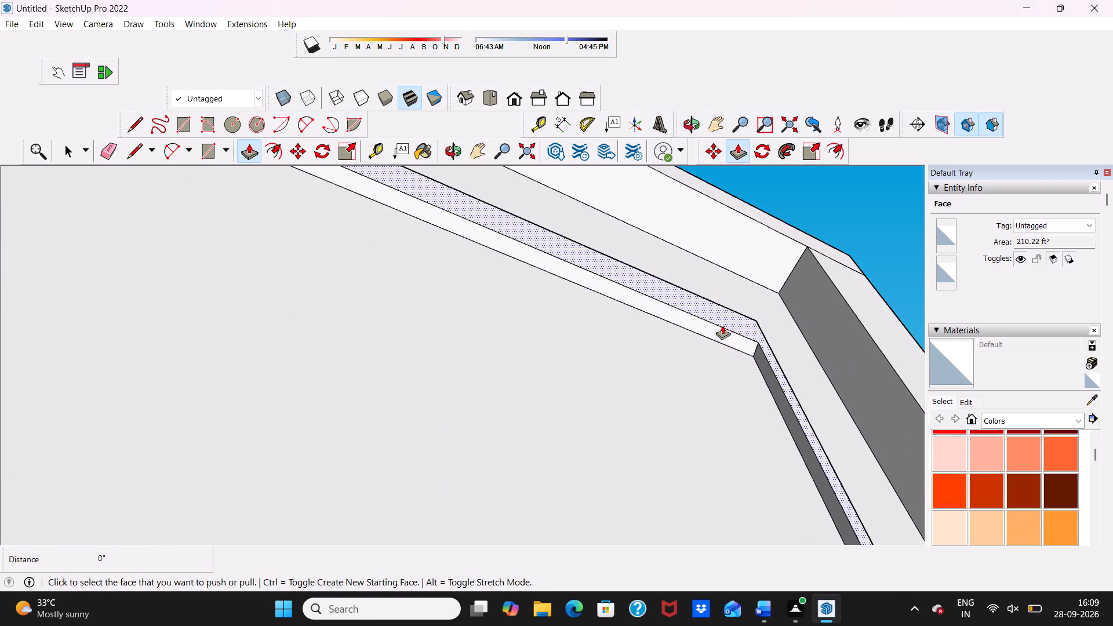
key(space)
Undo the two preceding edits to the raised frame's vertical leg.
scroll(719, 330, down, 7)
middle_drag(719, 330, 659, 426)
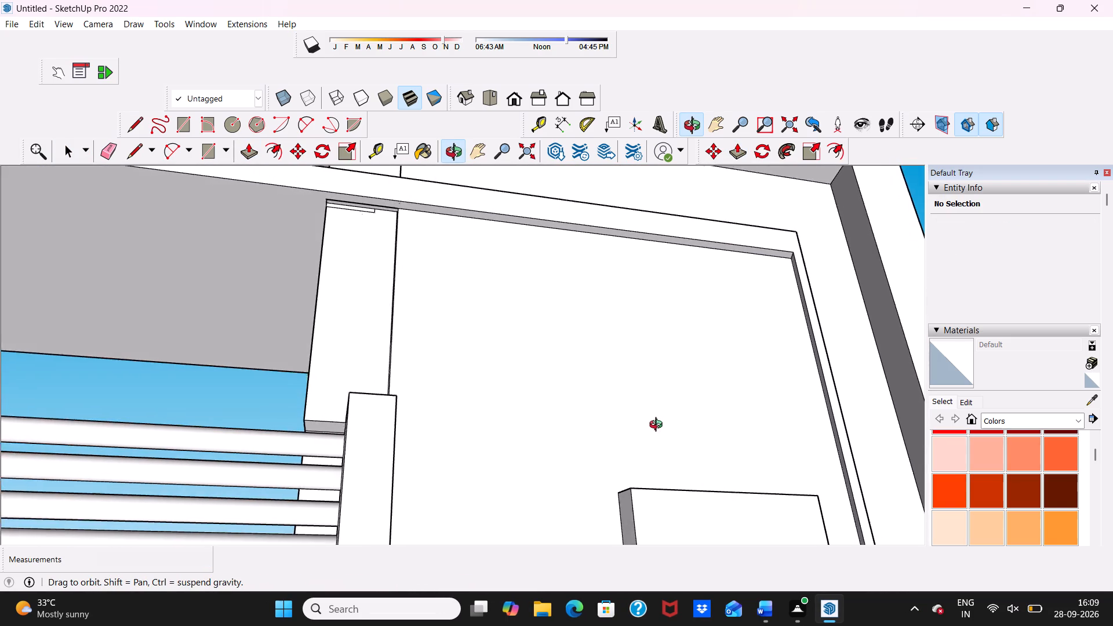
middle_drag(659, 426, 651, 428)
scroll(798, 366, up, 4)
middle_drag(844, 333, 884, 260)
scroll(787, 287, down, 9)
middle_drag(697, 355, 674, 384)
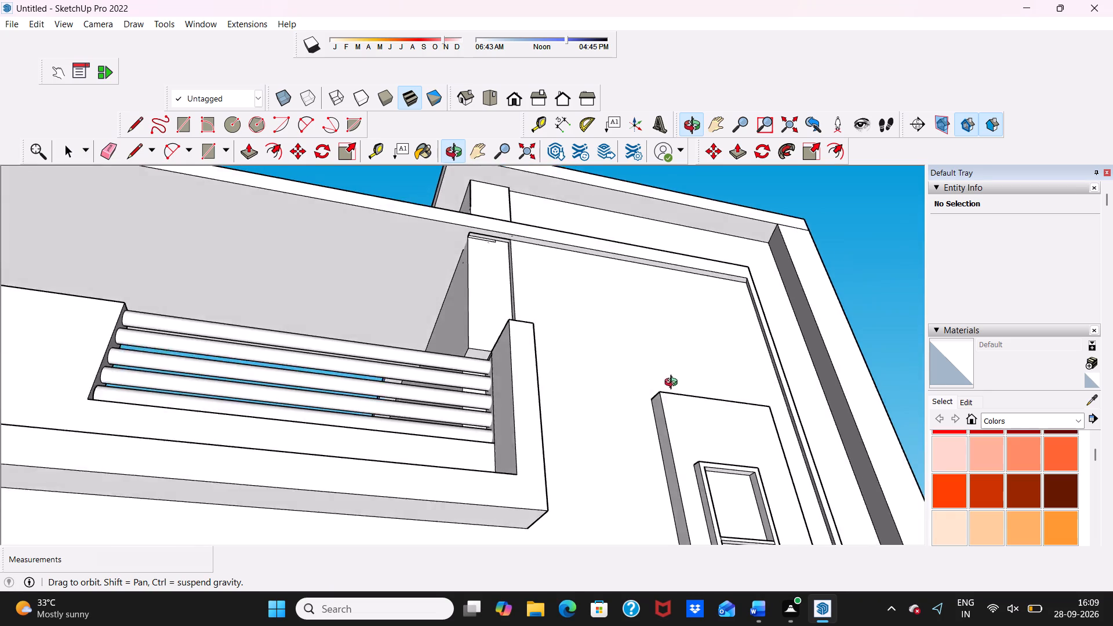
middle_drag(674, 384, 556, 424)
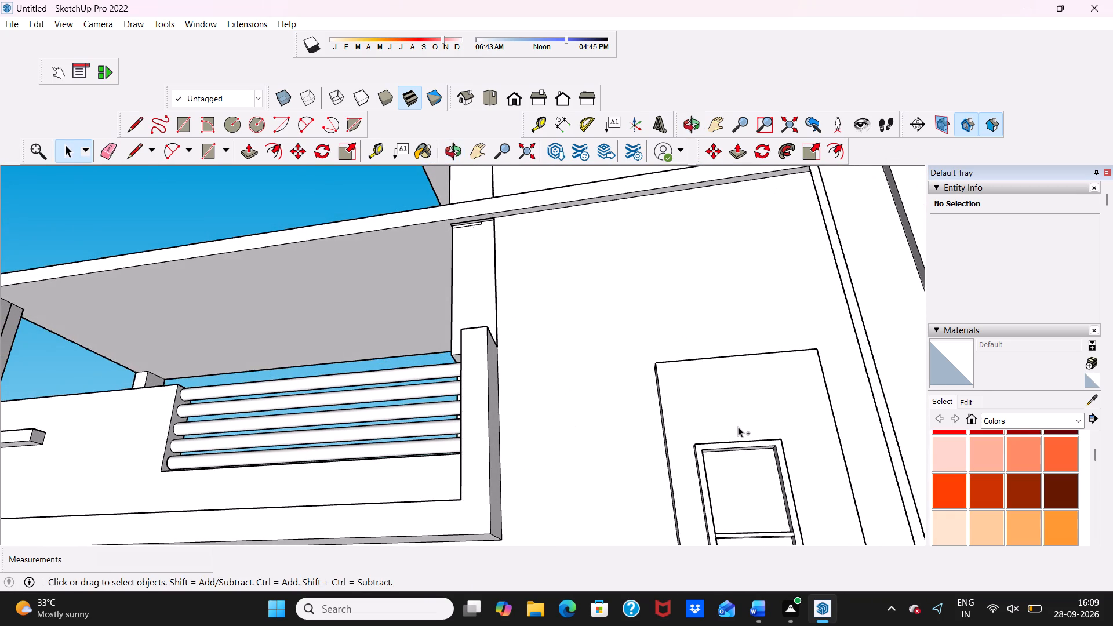
ctrl+click(737, 431)
key(ctrl+z)
click(736, 434)
key(ctrl+z)
ctrl+drag(732, 442, 732, 450)
scroll(732, 448, down, 1)
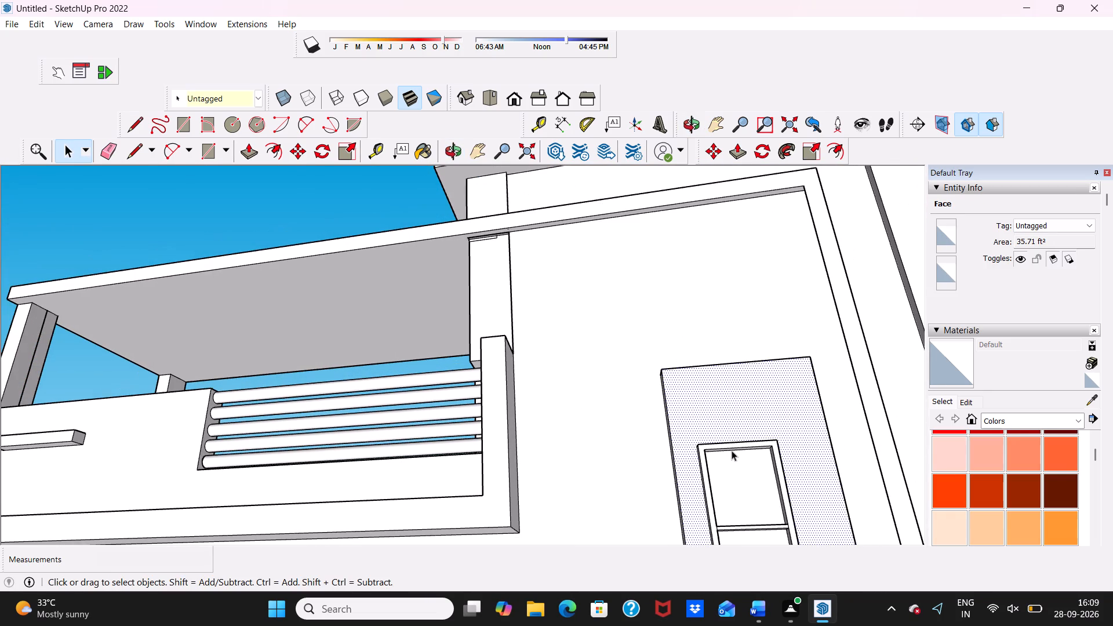
scroll(784, 458, down, 15)
Examine the raised frame's vertical leg and the recess between it and the full-height pillar from several angles.
middle_drag(800, 421, 777, 519)
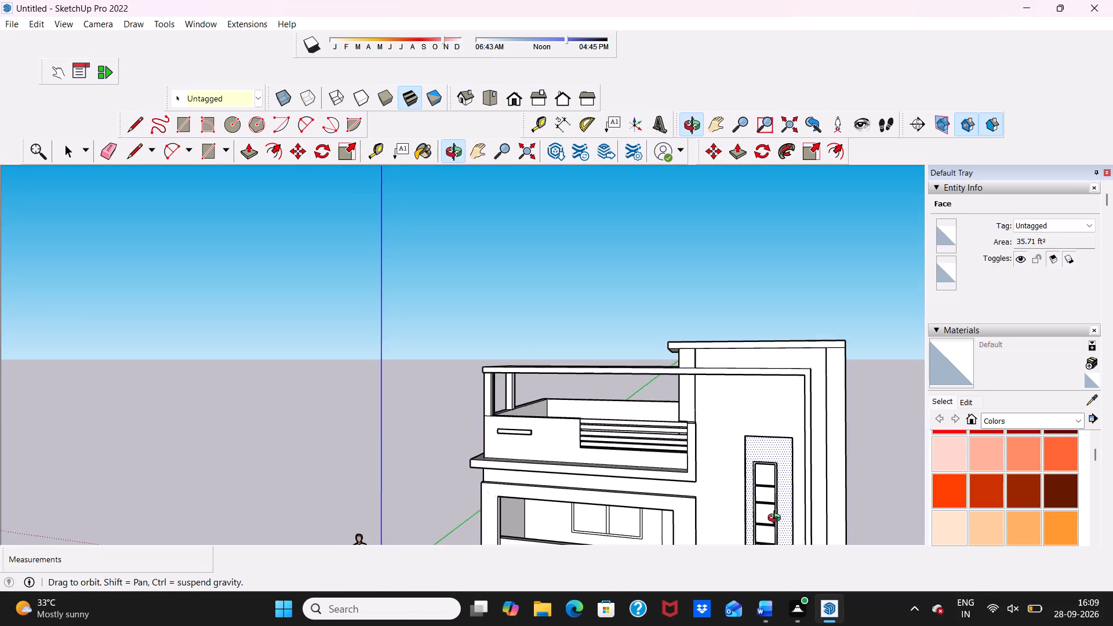
middle_drag(777, 519, 781, 518)
scroll(837, 458, up, 5)
drag(835, 454, 829, 436)
scroll(826, 435, up, 4)
scroll(782, 387, up, 6)
middle_drag(782, 387, 775, 268)
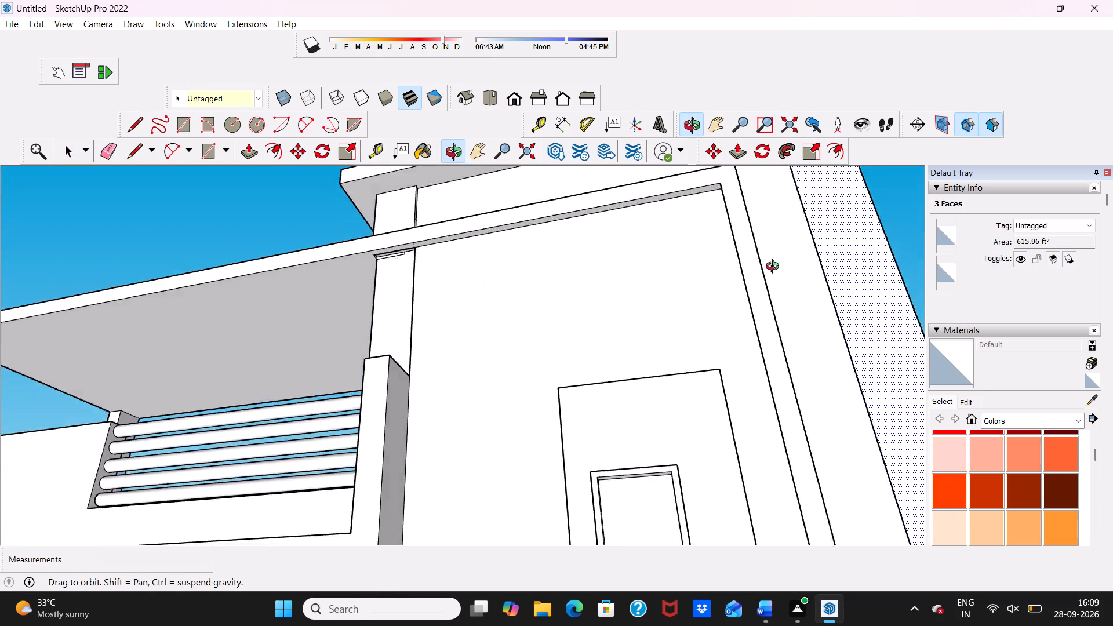
middle_drag(775, 268, 640, 361)
scroll(682, 314, up, 2)
middle_drag(686, 314, 932, 342)
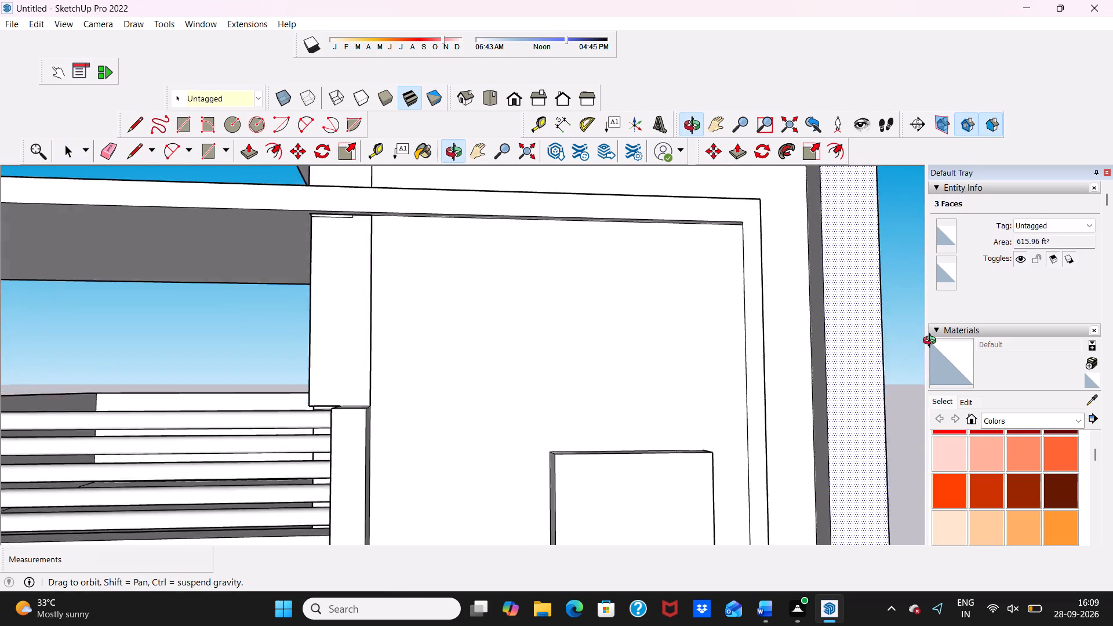
middle_drag(932, 342, 689, 354)
scroll(693, 339, up, 4)
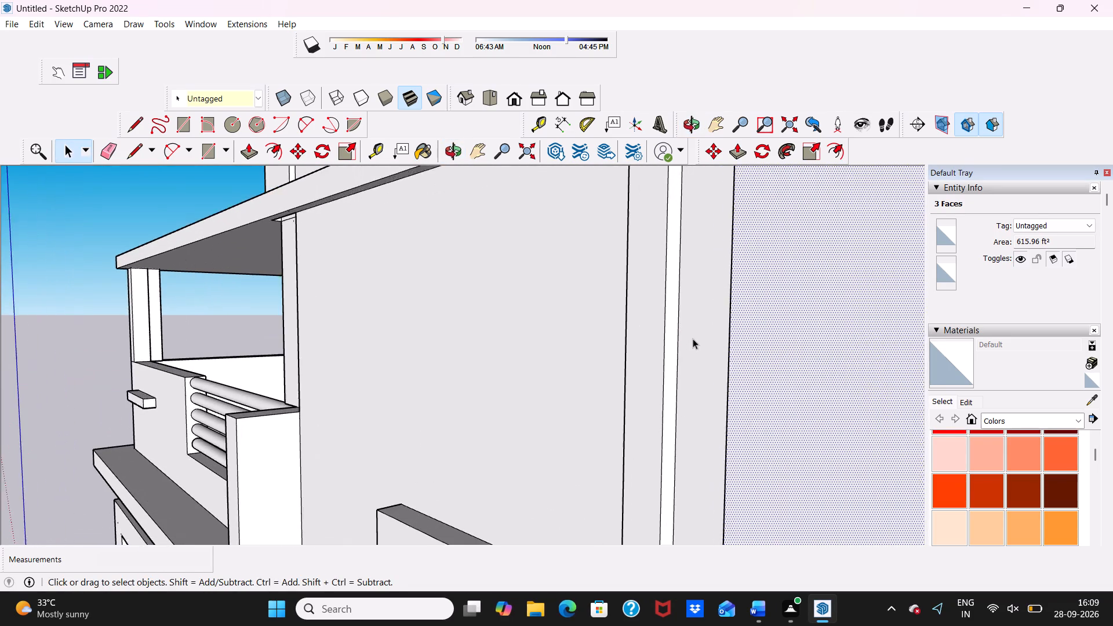
scroll(693, 339, down, 1)
middle_drag(693, 339, 868, 396)
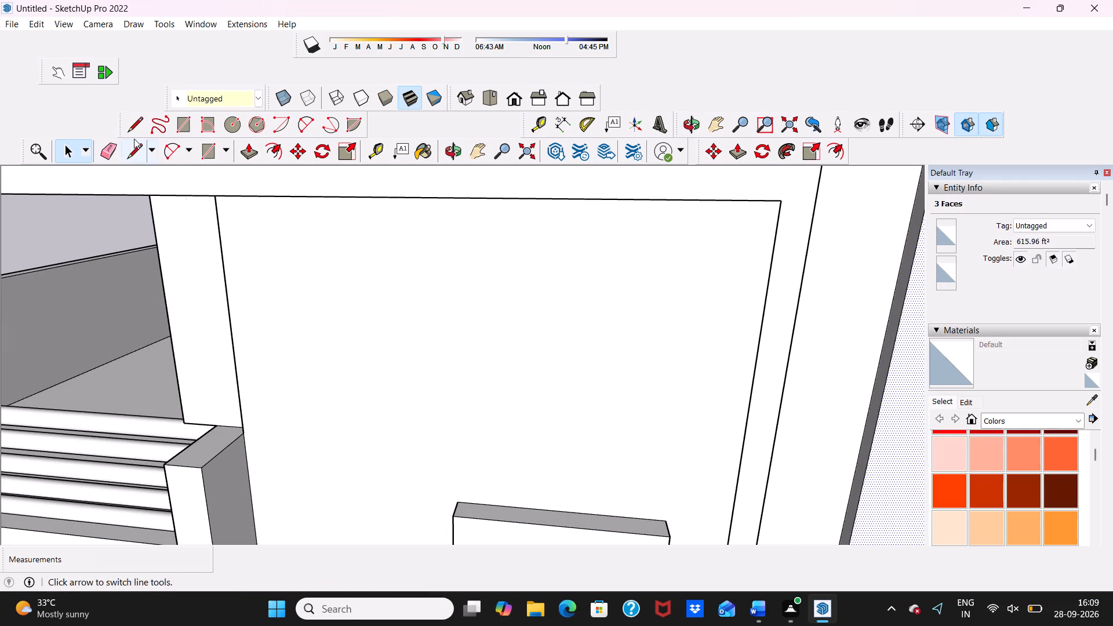
Draw a rectangle about 1' 5 1/8" by 6 5/8" from the frame's upper outer corner across the recess to the pillar.
click(180, 119)
scroll(642, 320, down, 3)
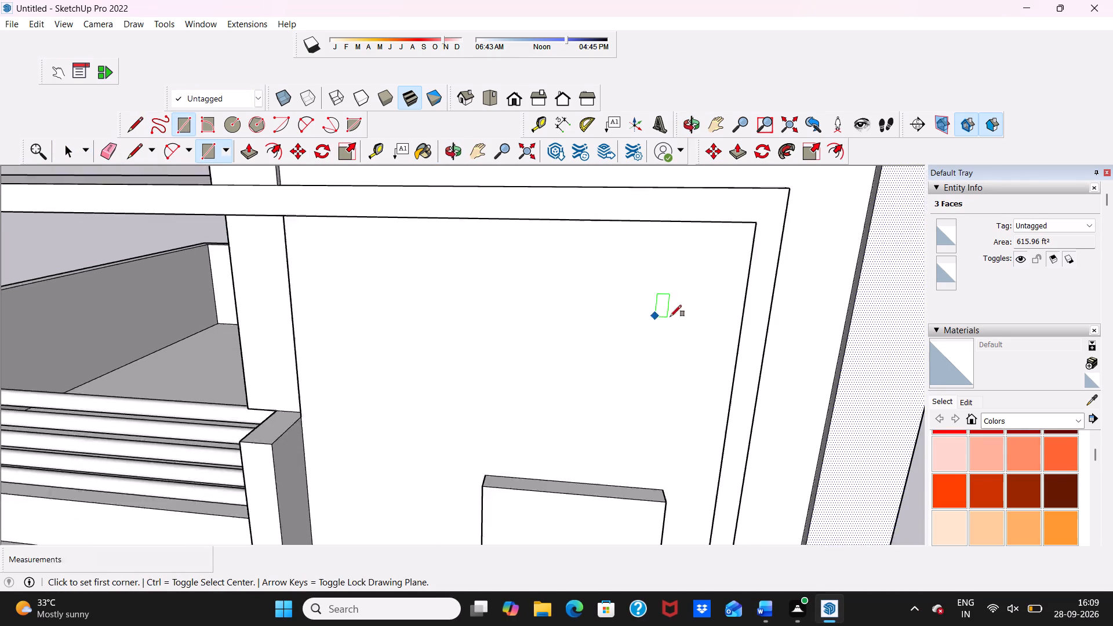
scroll(670, 316, down, 2)
scroll(787, 248, up, 5)
middle_drag(770, 239, 573, 250)
scroll(770, 239, down, 1)
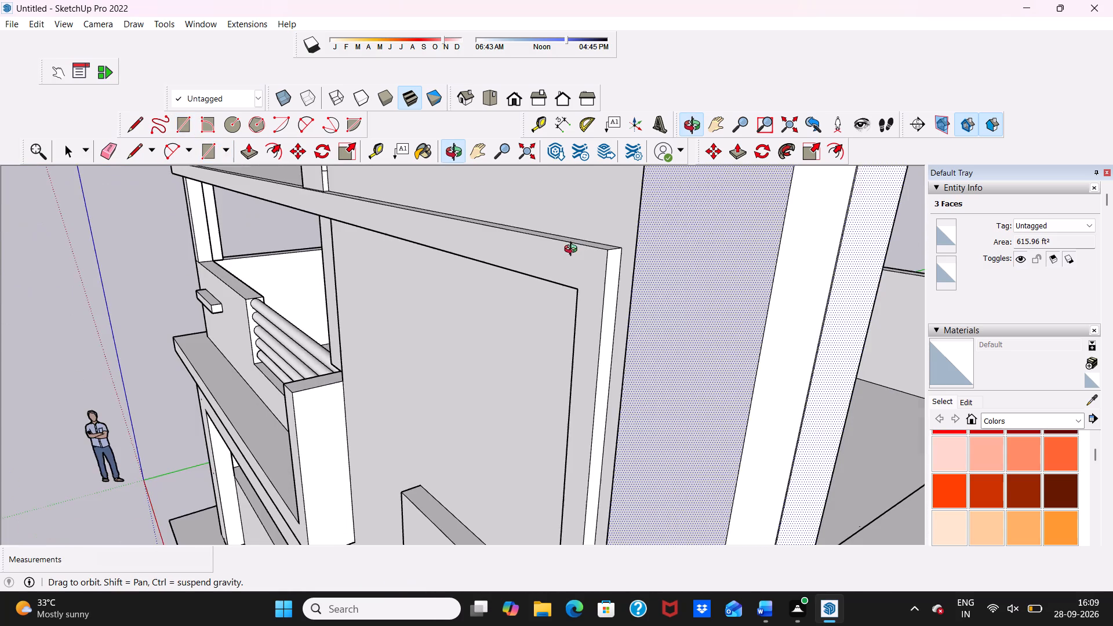
middle_drag(573, 250, 586, 241)
scroll(603, 240, up, 7)
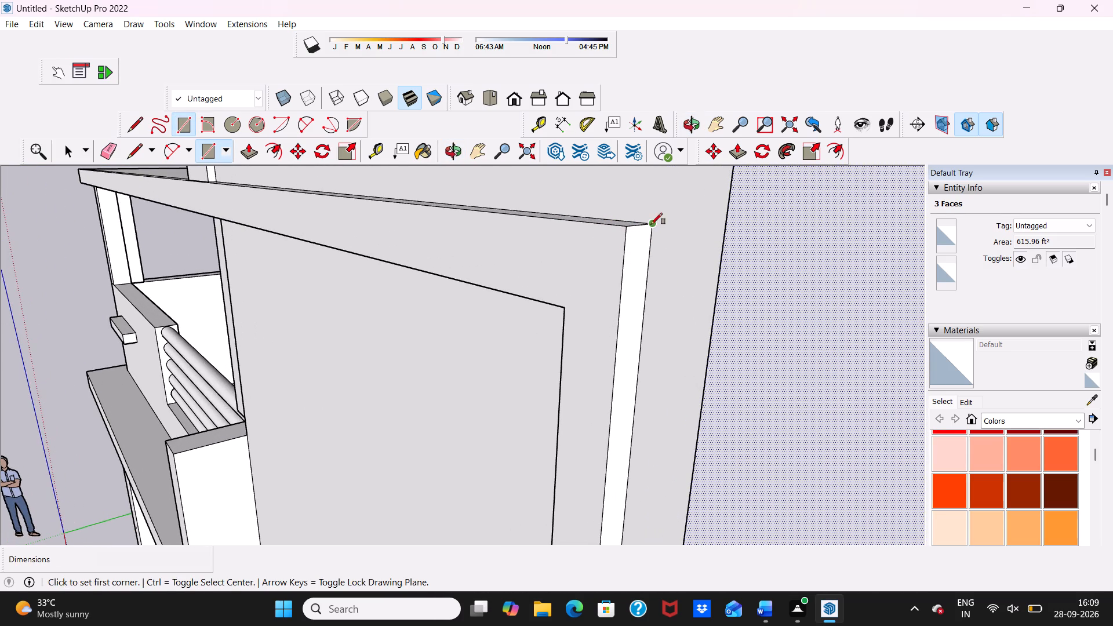
click(651, 224)
scroll(690, 265, down, 3)
middle_drag(681, 272, 822, 229)
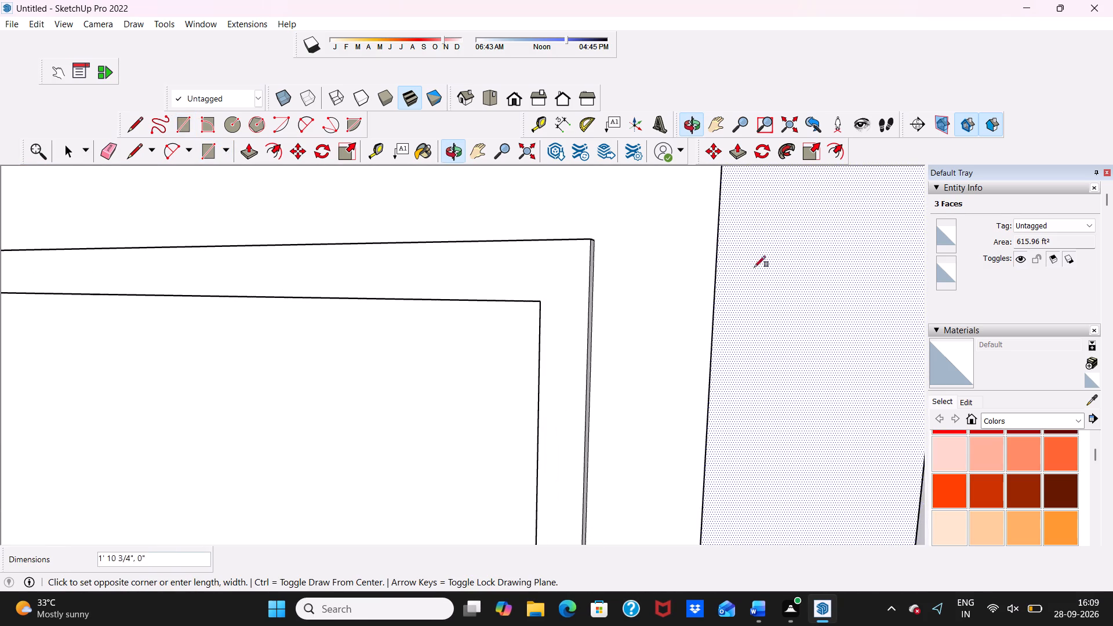
scroll(711, 278, up, 2)
scroll(697, 285, down, 1)
middle_drag(703, 286, 770, 265)
scroll(716, 289, up, 1)
scroll(702, 290, down, 1)
middle_drag(702, 291, 751, 293)
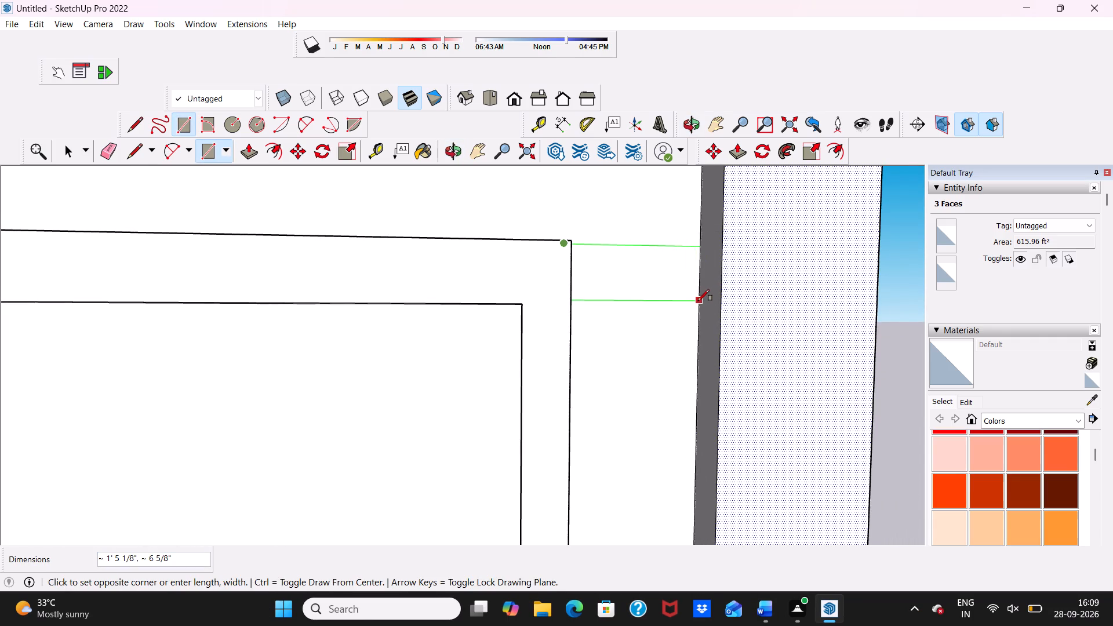
click(698, 301)
Copy the rectangle about 7 1/2" straight down the recess and array it as 16 copies.
key(space)
double_click(621, 284)
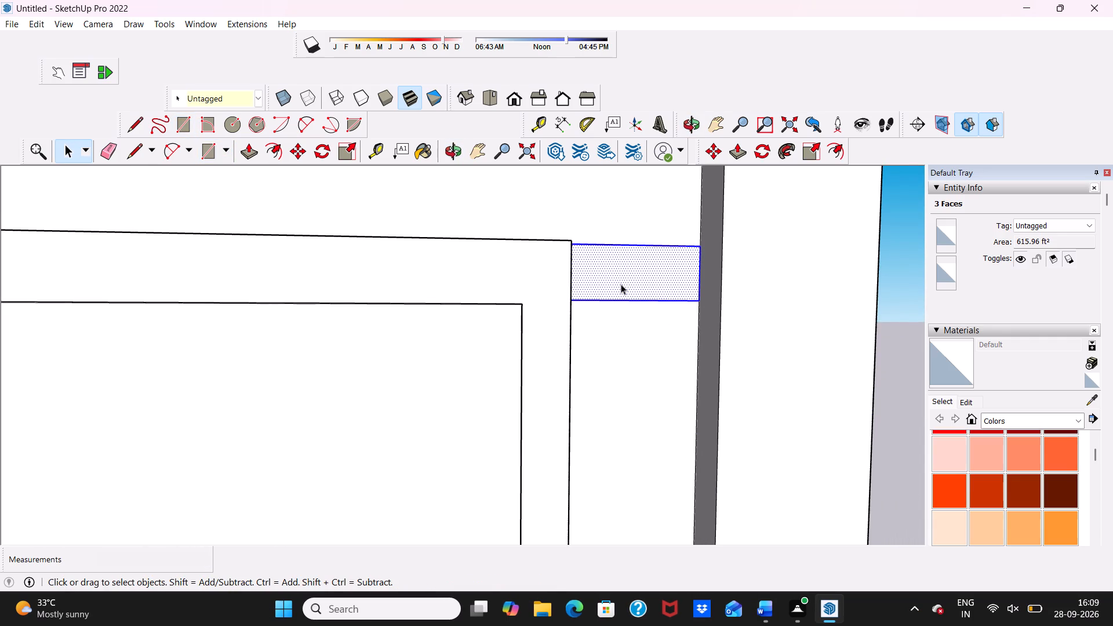
click(294, 147)
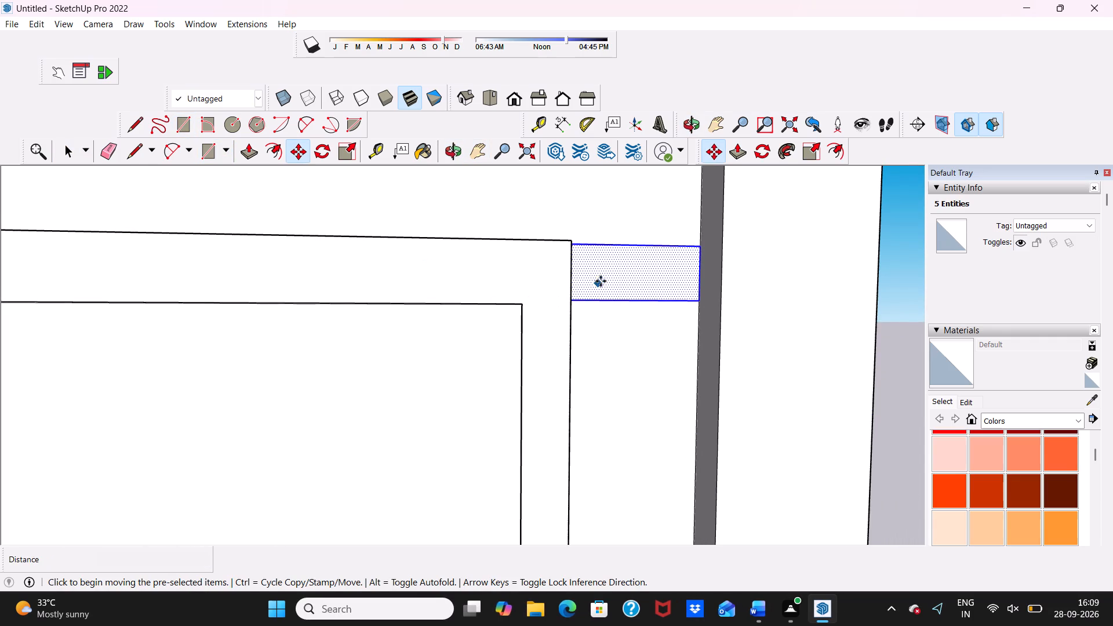
click(602, 279)
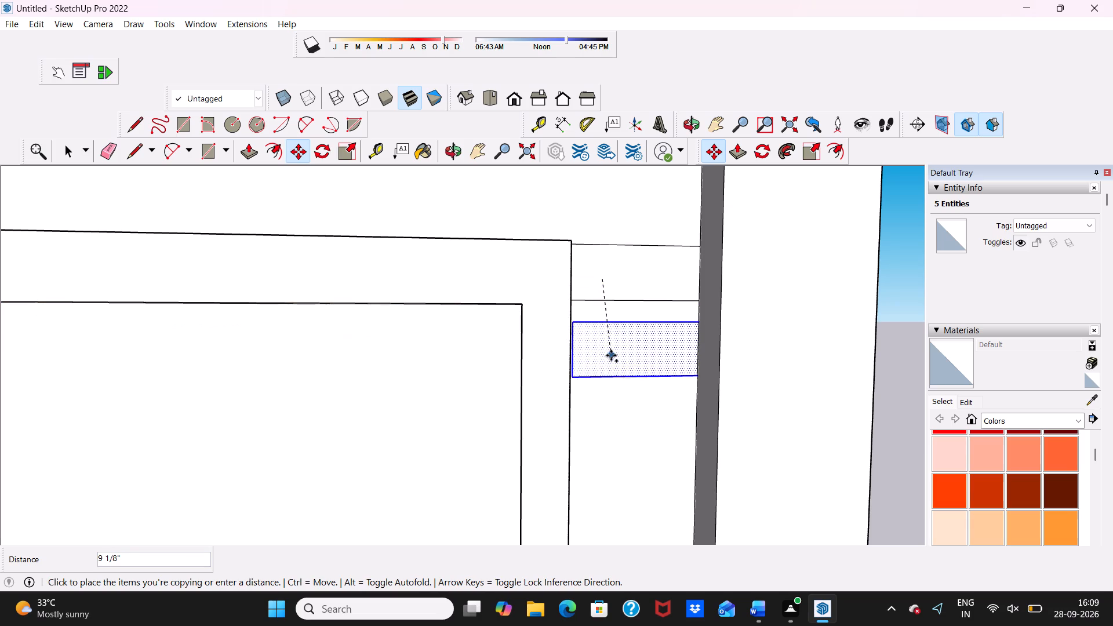
click(607, 342)
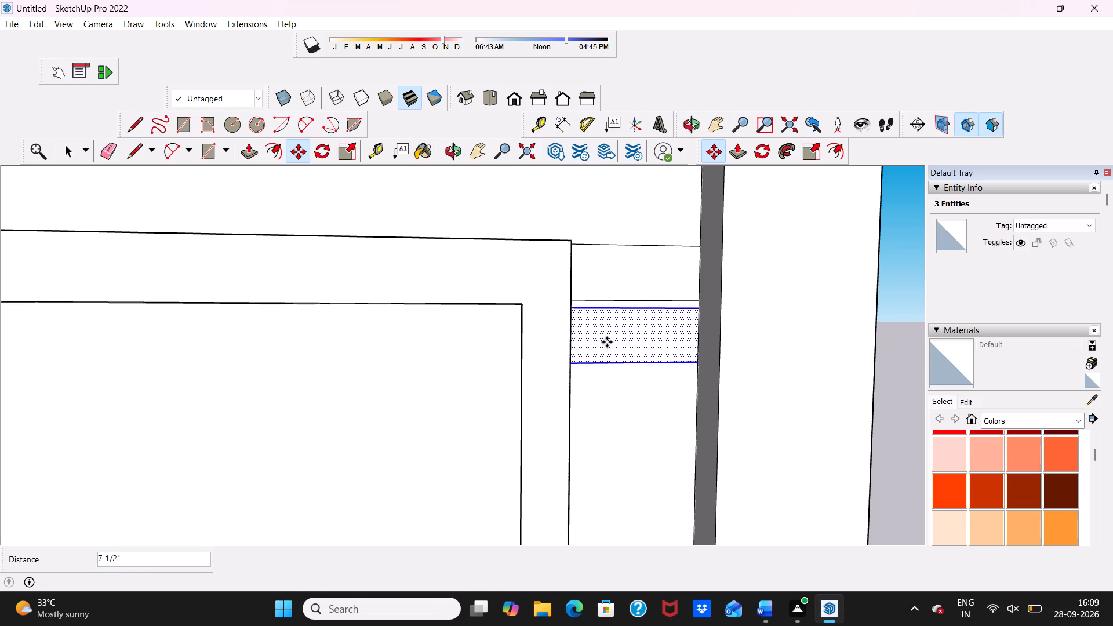
key(shift+asterisk)
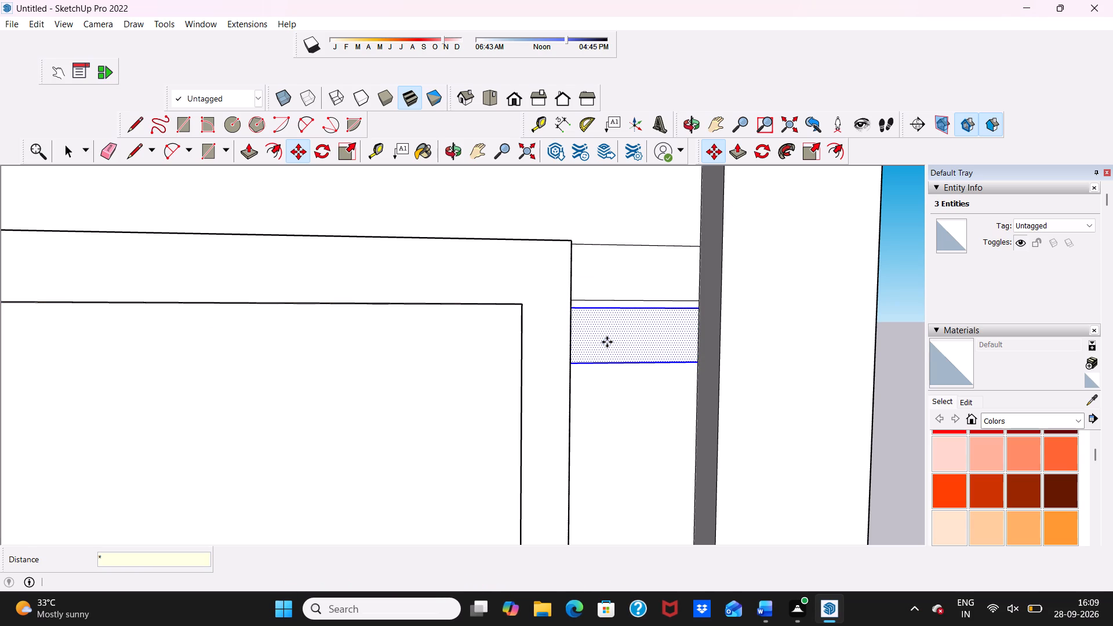
text(16)
key(Return)
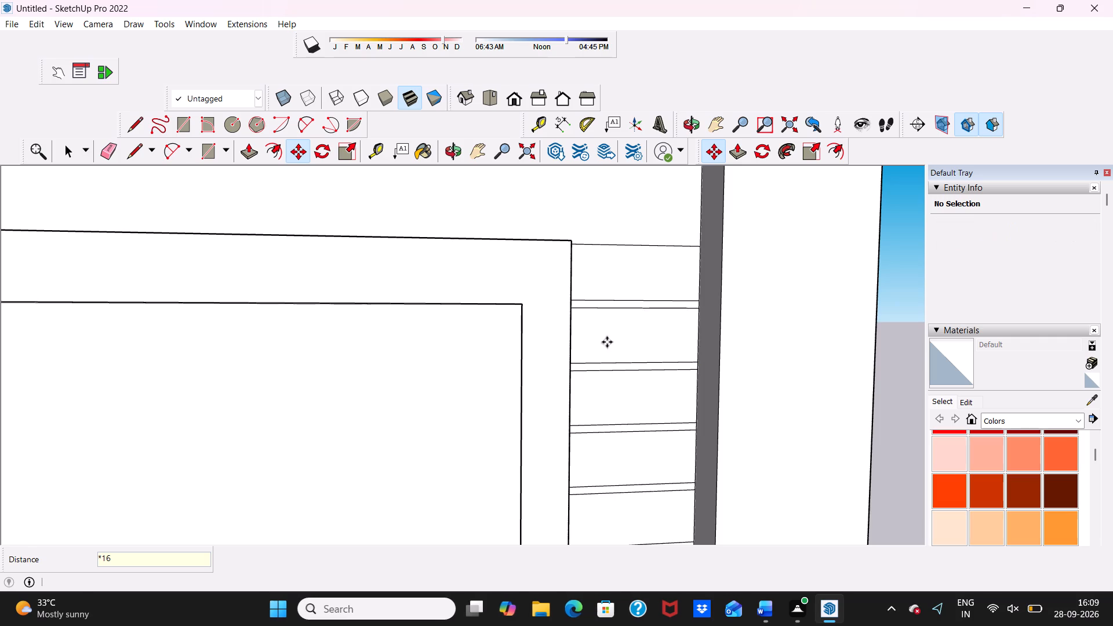
Copy the lowest rectangle in the recess about 7 1/2" down and array it as 15 copies.
scroll(607, 342, down, 17)
scroll(627, 411, down, 1)
scroll(627, 411, up, 1)
scroll(627, 411, down, 3)
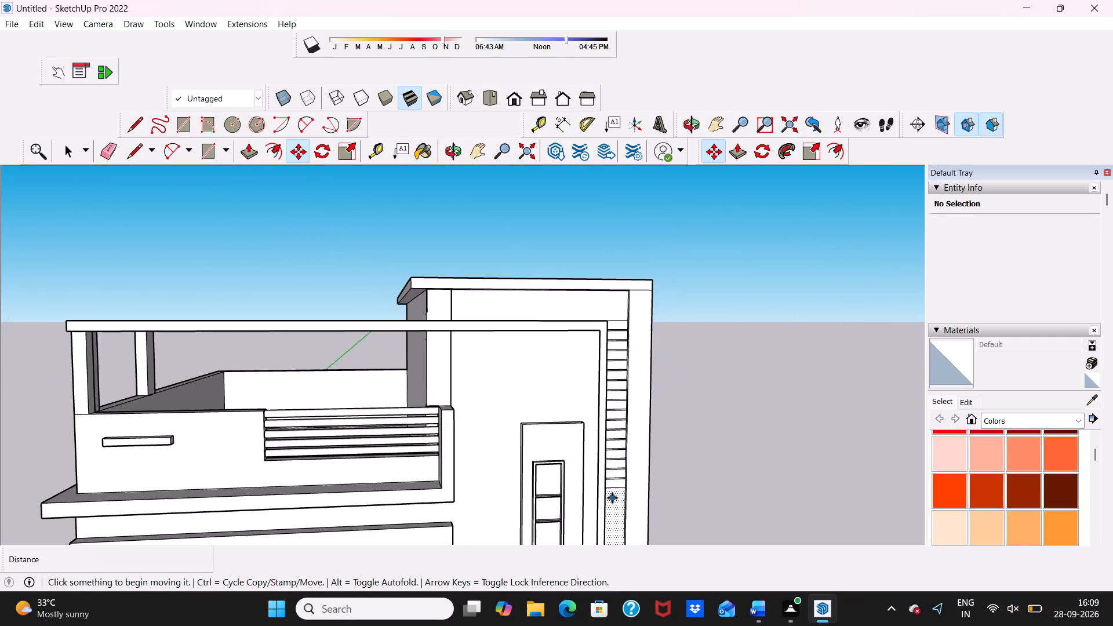
scroll(612, 498, up, 6)
scroll(616, 431, down, 7)
scroll(624, 523, up, 7)
scroll(592, 423, down, 5)
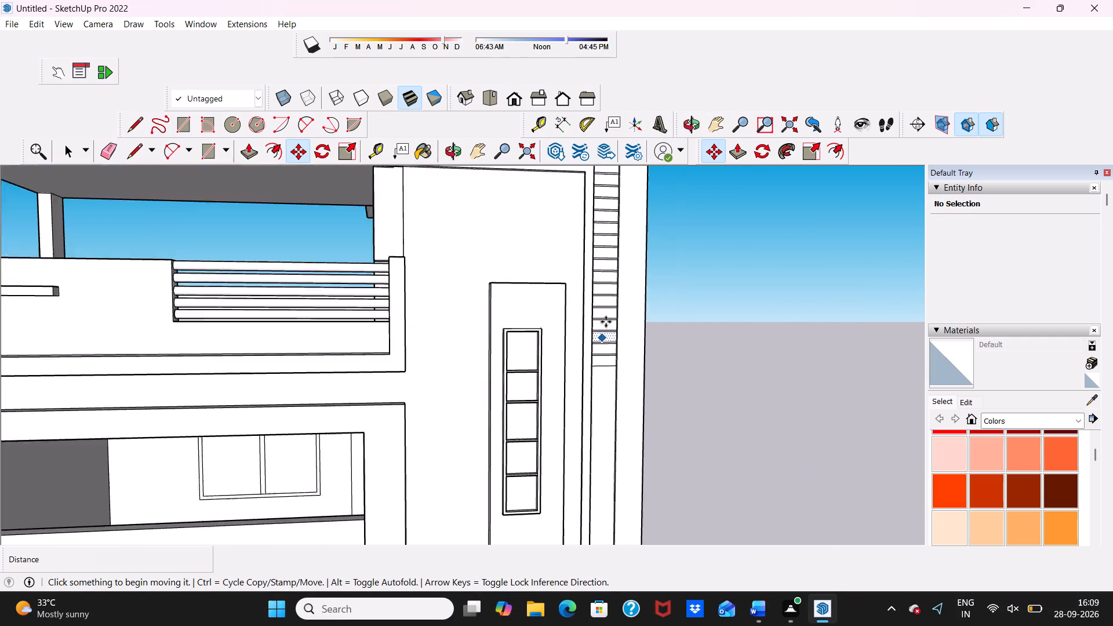
scroll(606, 322, down, 1)
scroll(605, 261, up, 6)
scroll(608, 479, up, 4)
scroll(599, 405, down, 5)
scroll(566, 534, up, 5)
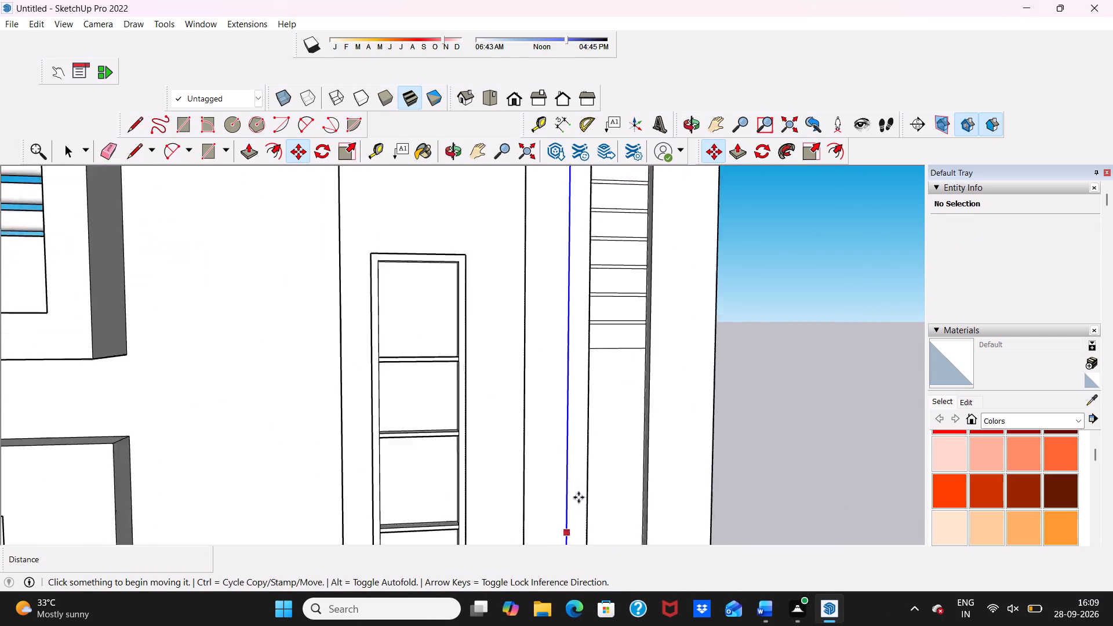
scroll(639, 252, up, 4)
click(621, 352)
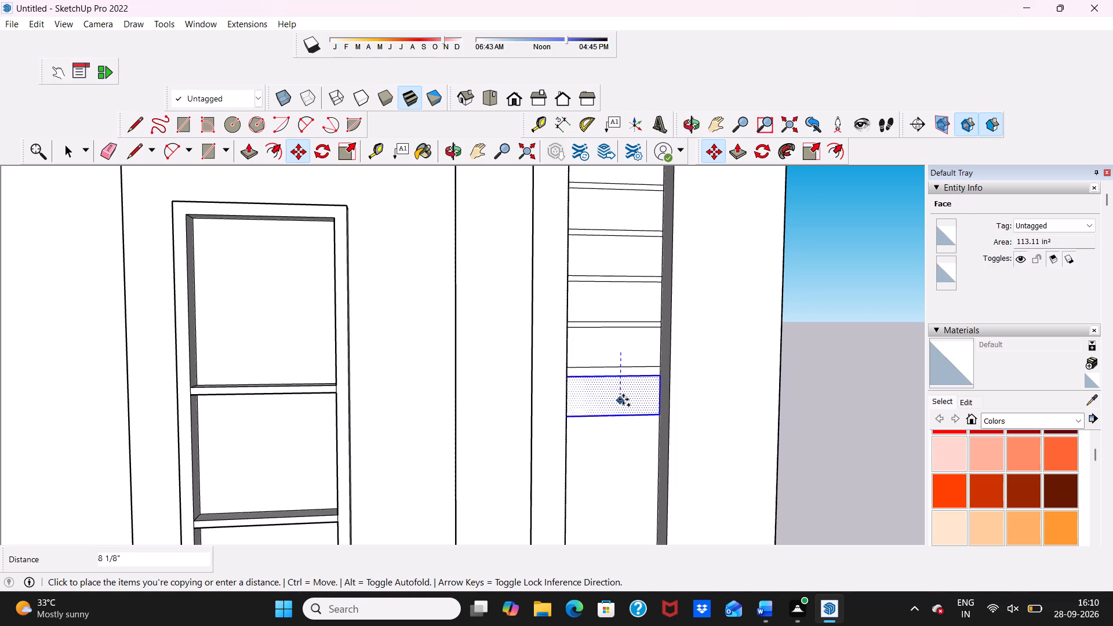
click(624, 398)
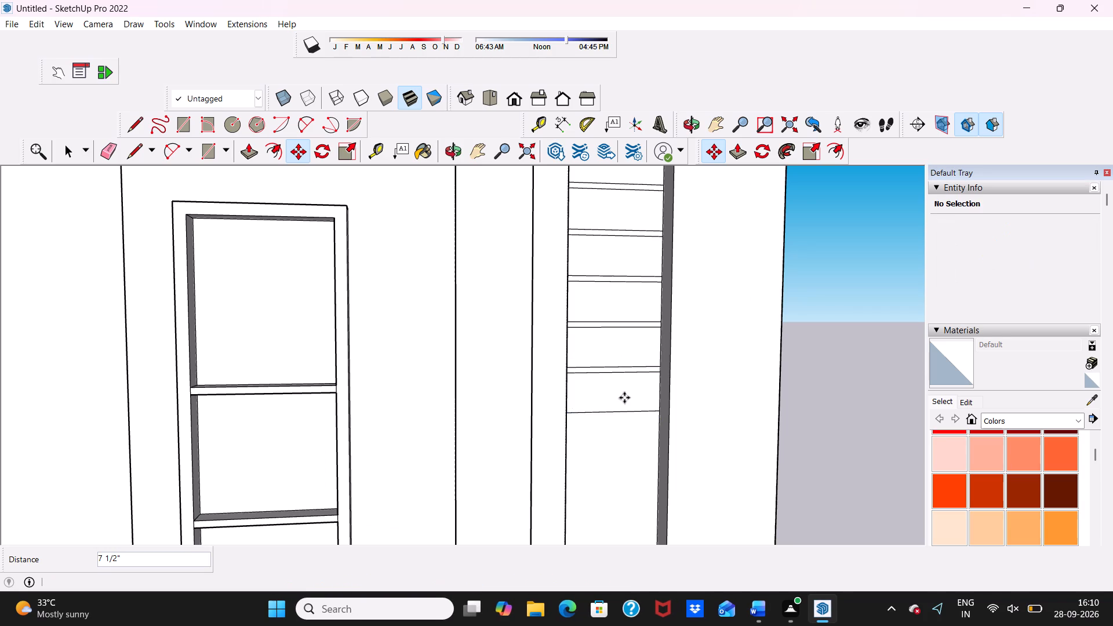
key(shift+asterisk)
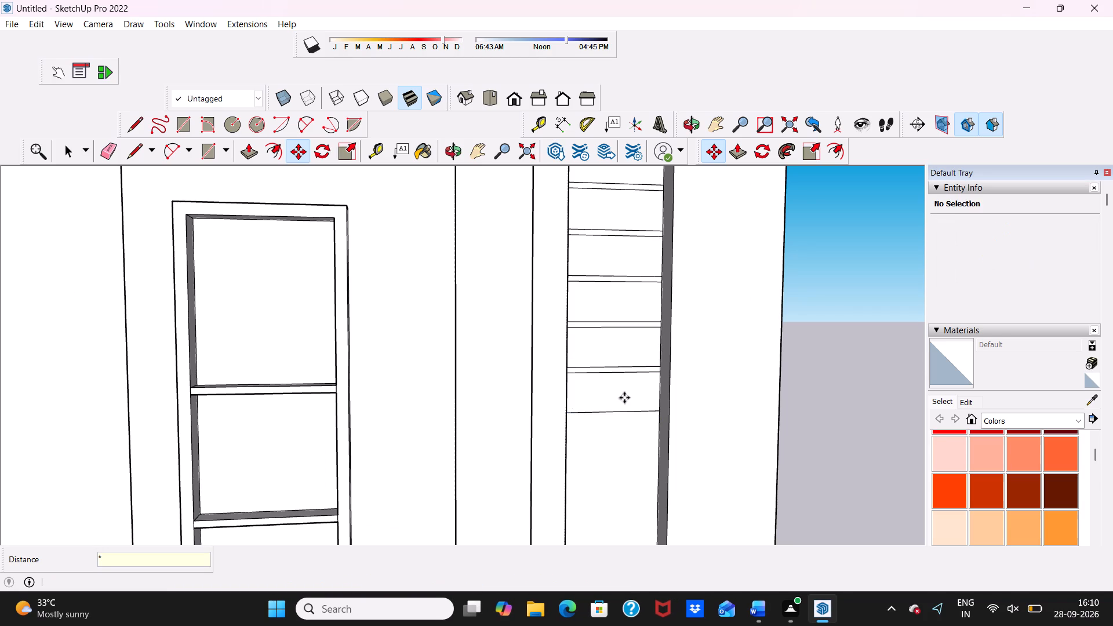
text(15)
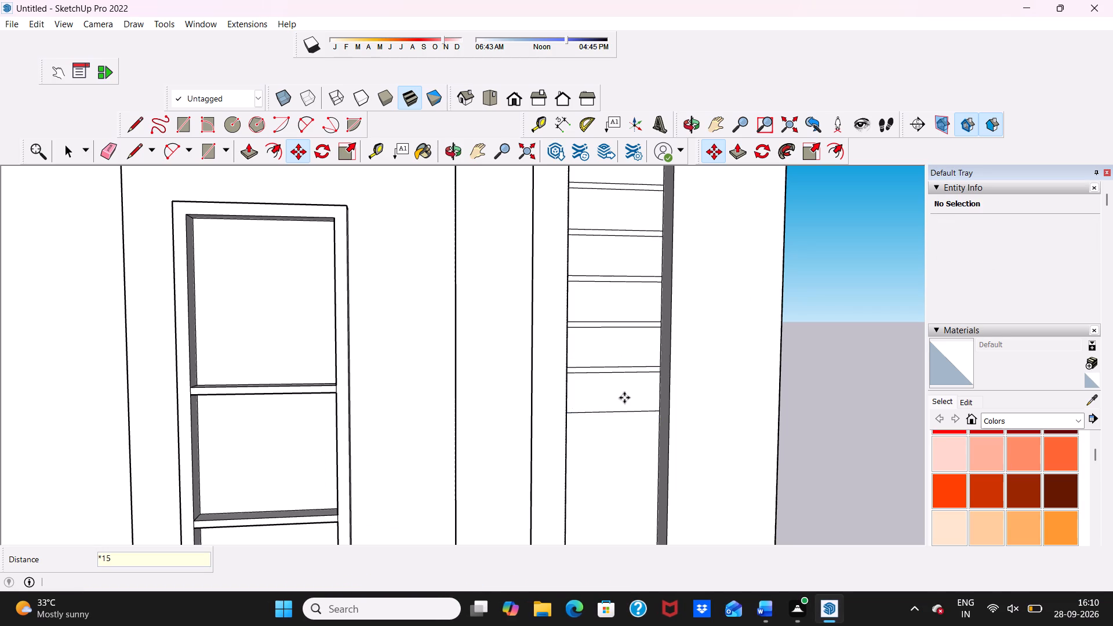
key(Return)
Copy the lowest rectangle in the recess about 7 1/2" straight down and array it as 10 copies.
scroll(624, 398, up, 1)
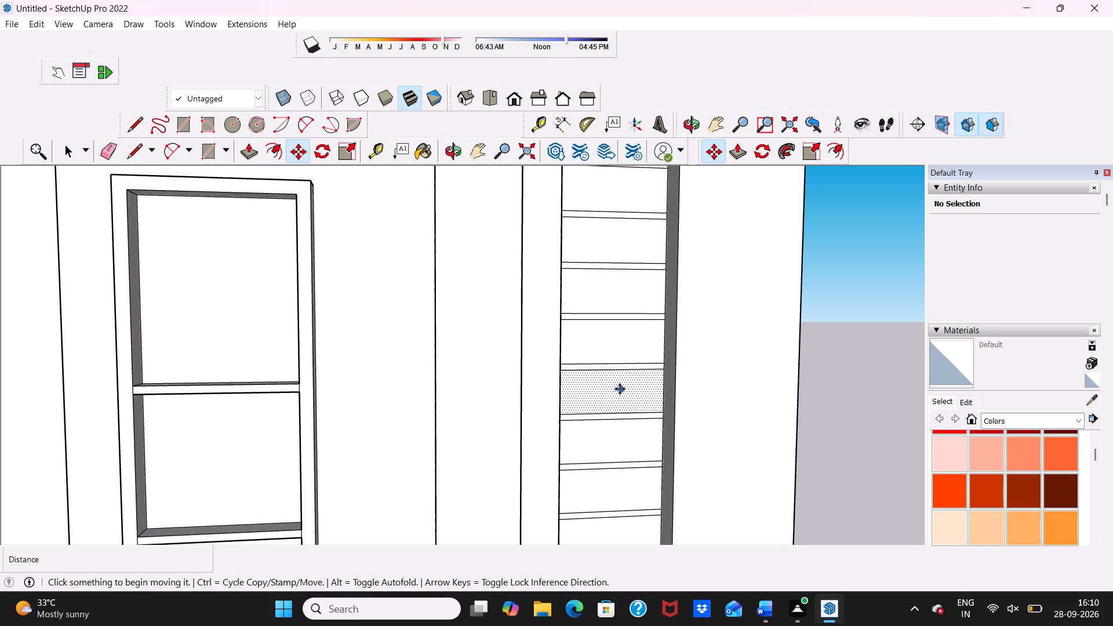
scroll(633, 417, down, 17)
scroll(665, 504, up, 5)
scroll(627, 384, down, 10)
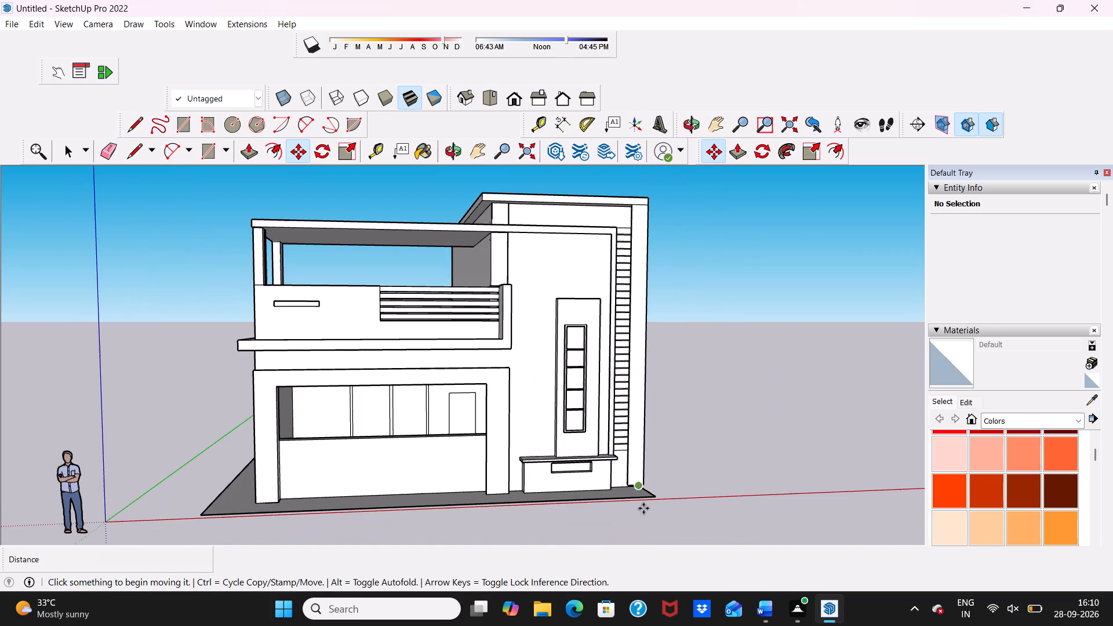
scroll(644, 548, up, 4)
scroll(632, 479, up, 6)
scroll(588, 395, down, 1)
scroll(598, 403, up, 13)
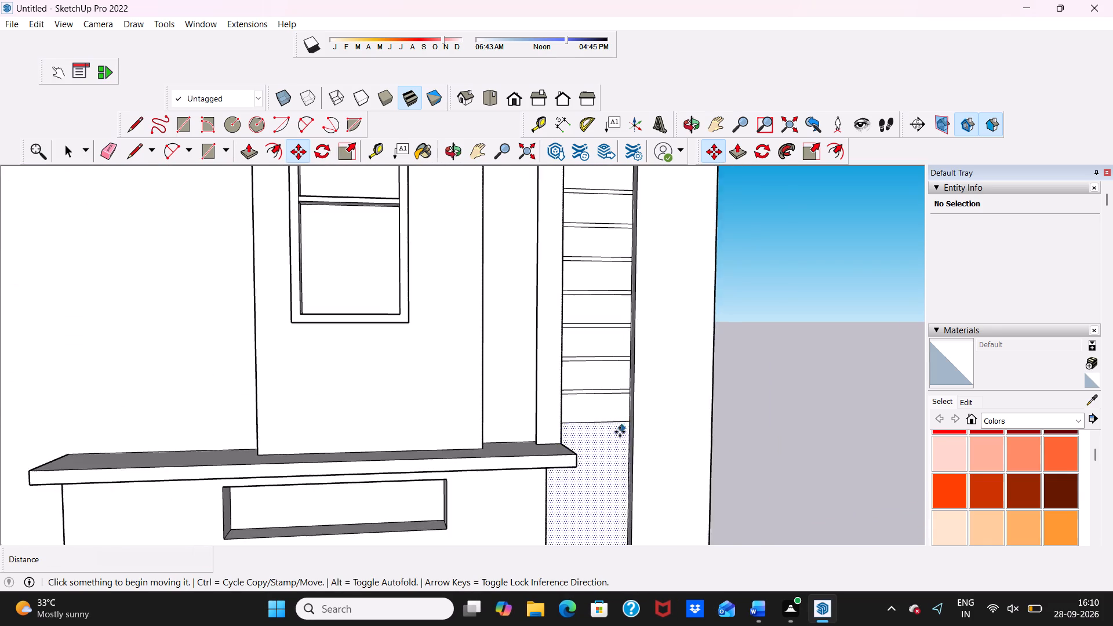
scroll(620, 432, up, 3)
click(556, 394)
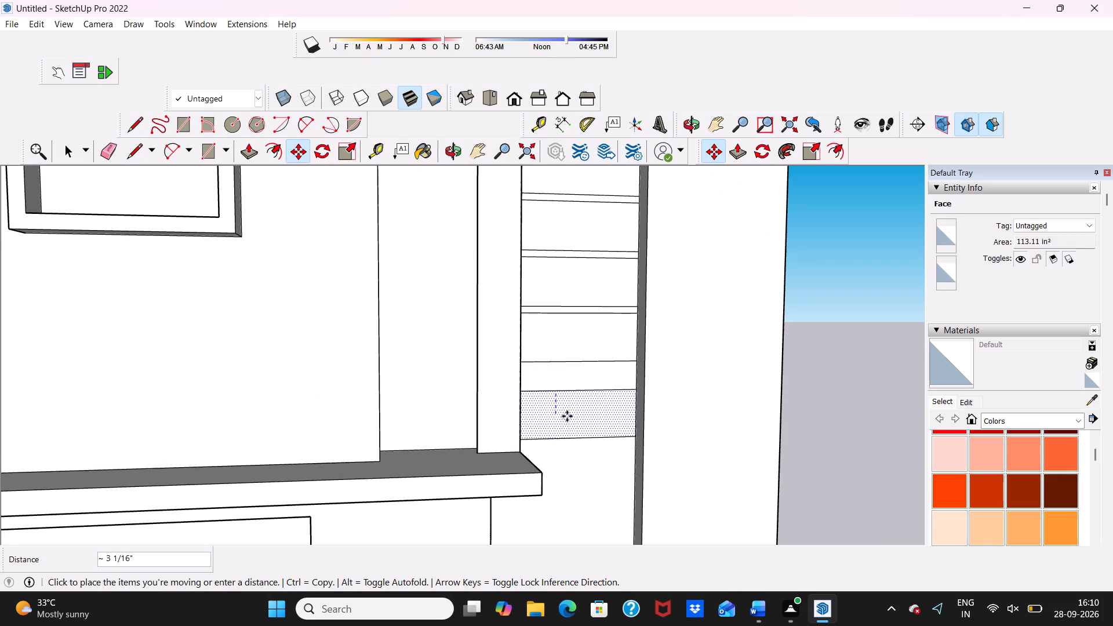
scroll(567, 416, down, 5)
scroll(574, 449, up, 8)
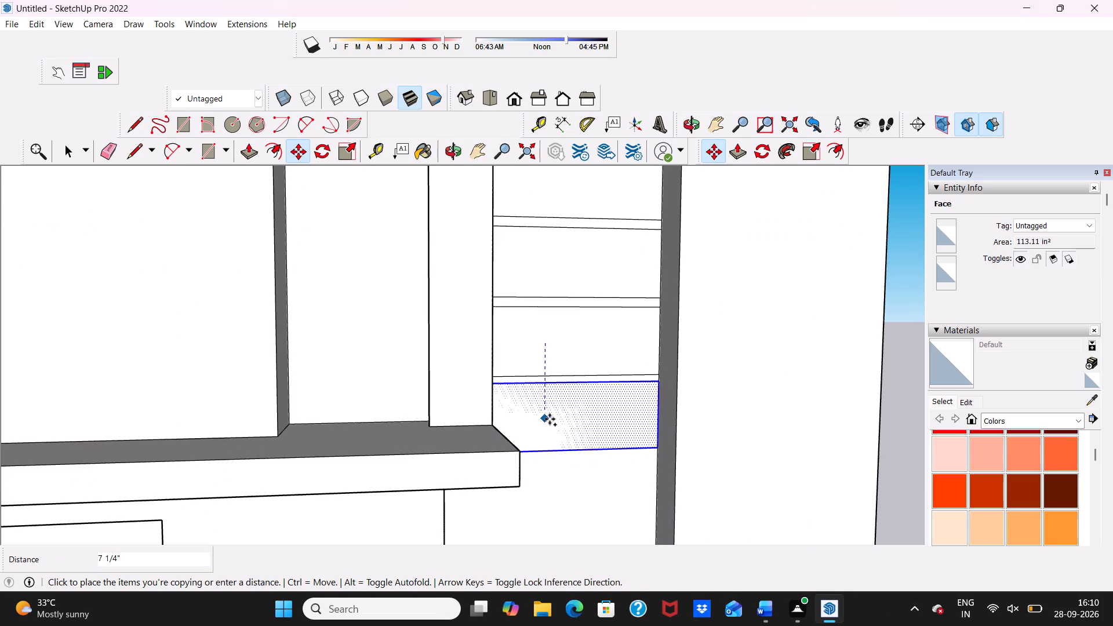
click(547, 421)
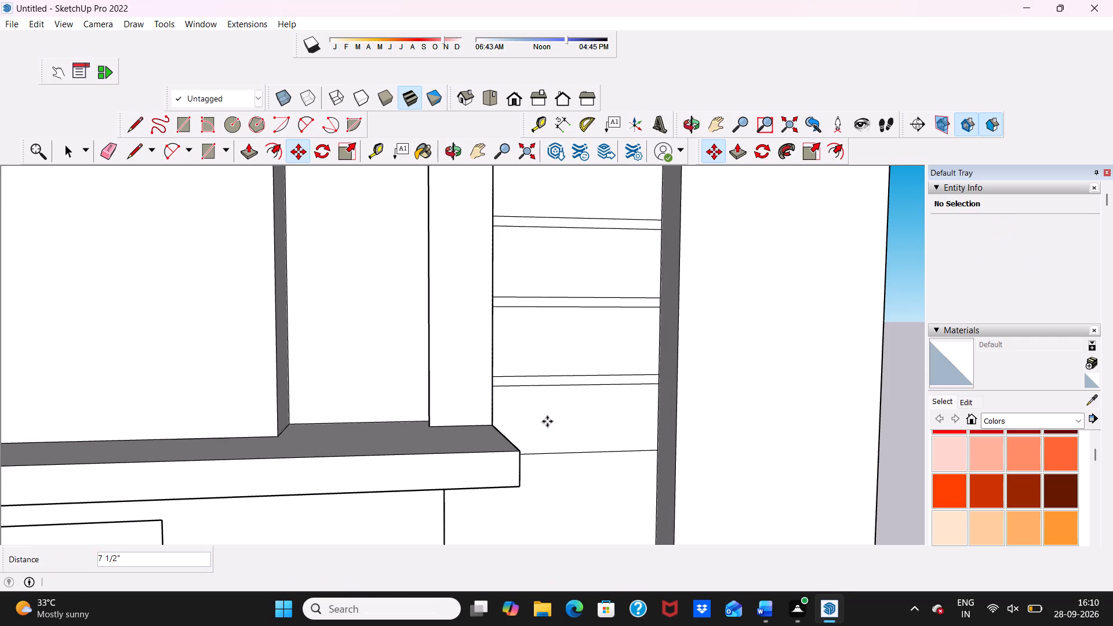
key(shift+asterisk)
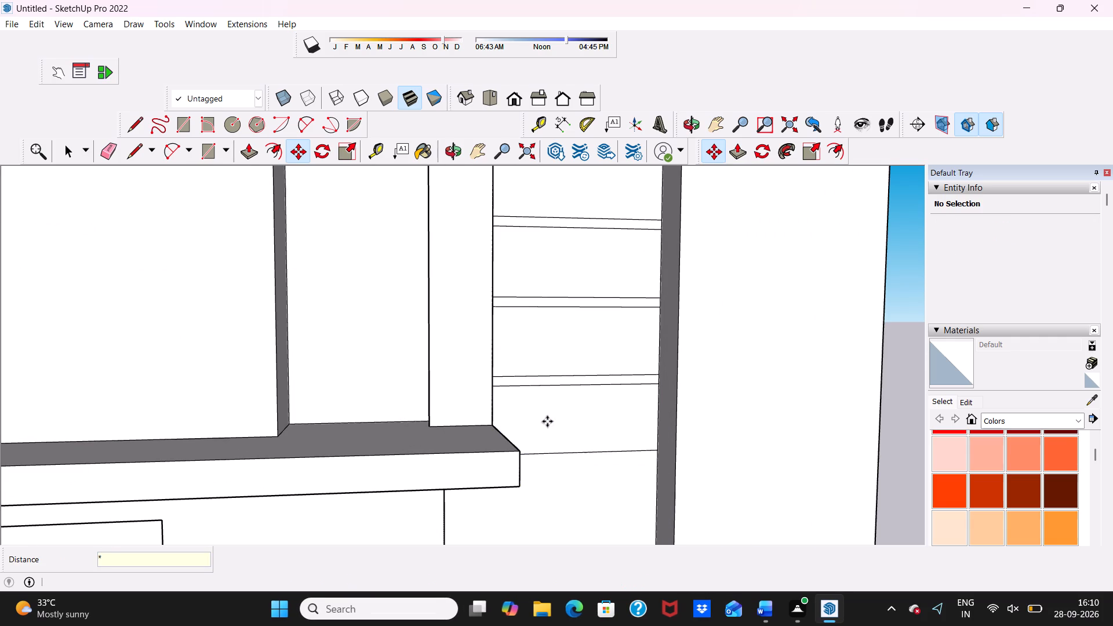
text(10)
key(Return)
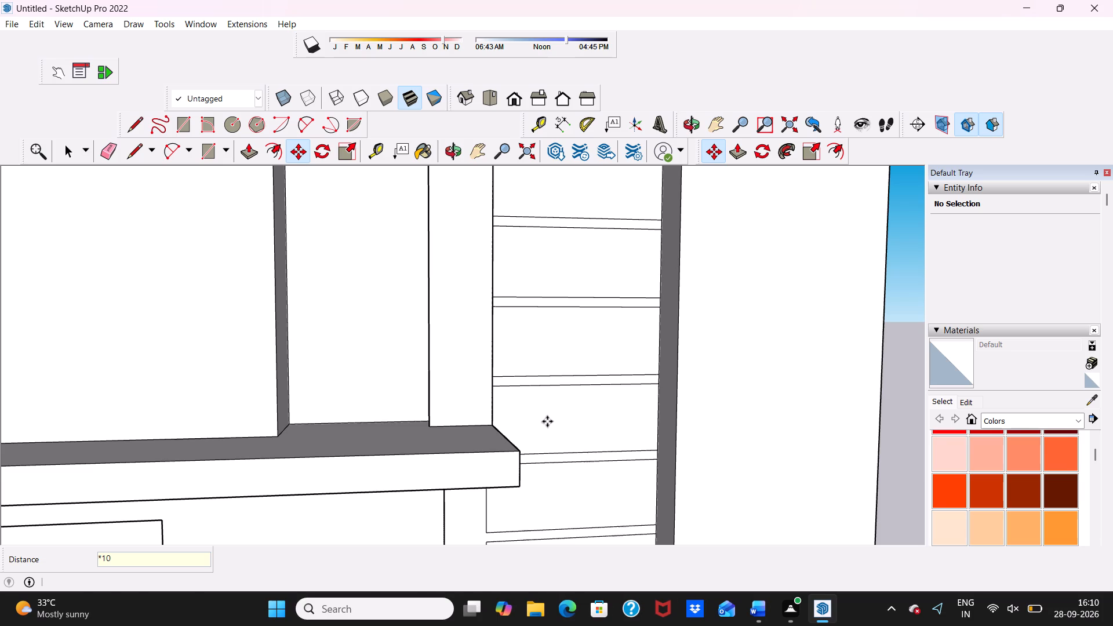
Erase the top edge and short side edge of the partial strip just above the base slab at the recess's foot.
scroll(547, 421, down, 17)
scroll(566, 460, up, 7)
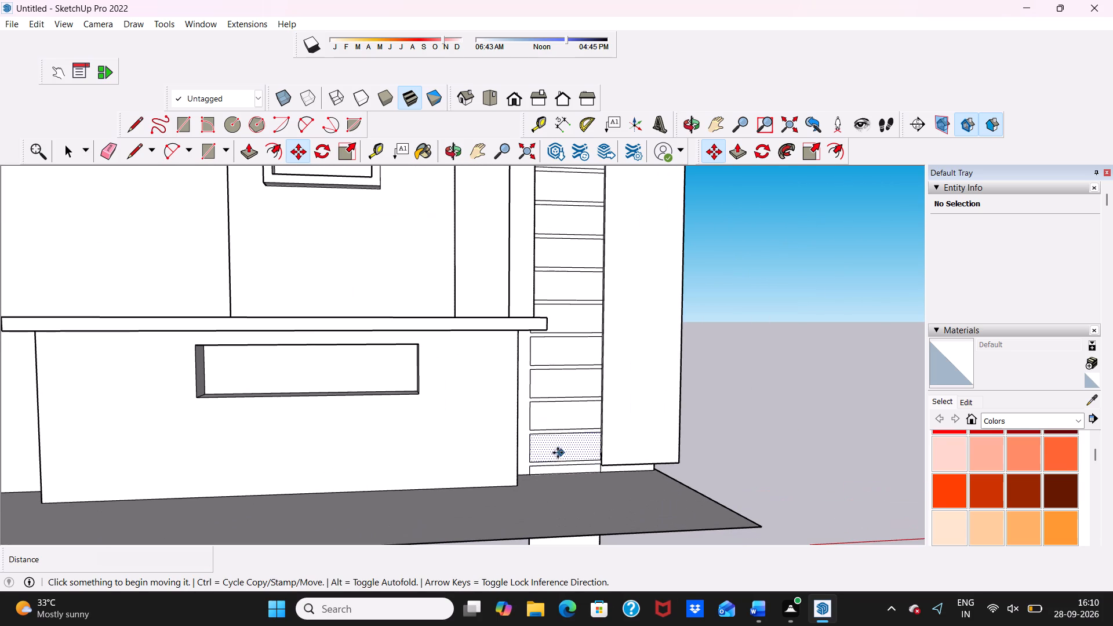
key(space)
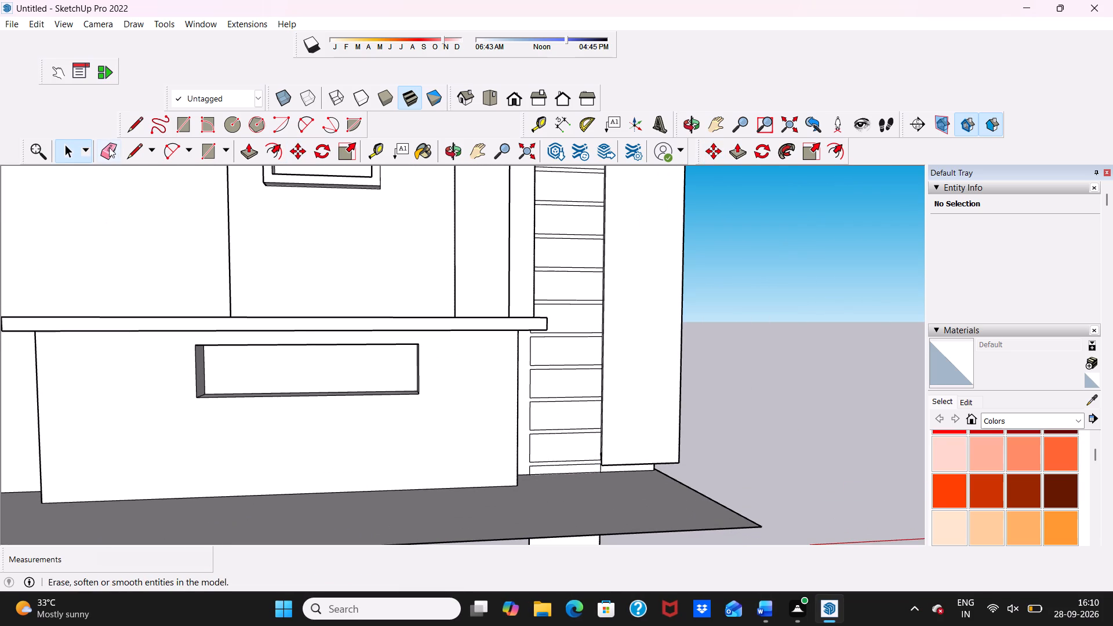
click(106, 144)
click(565, 465)
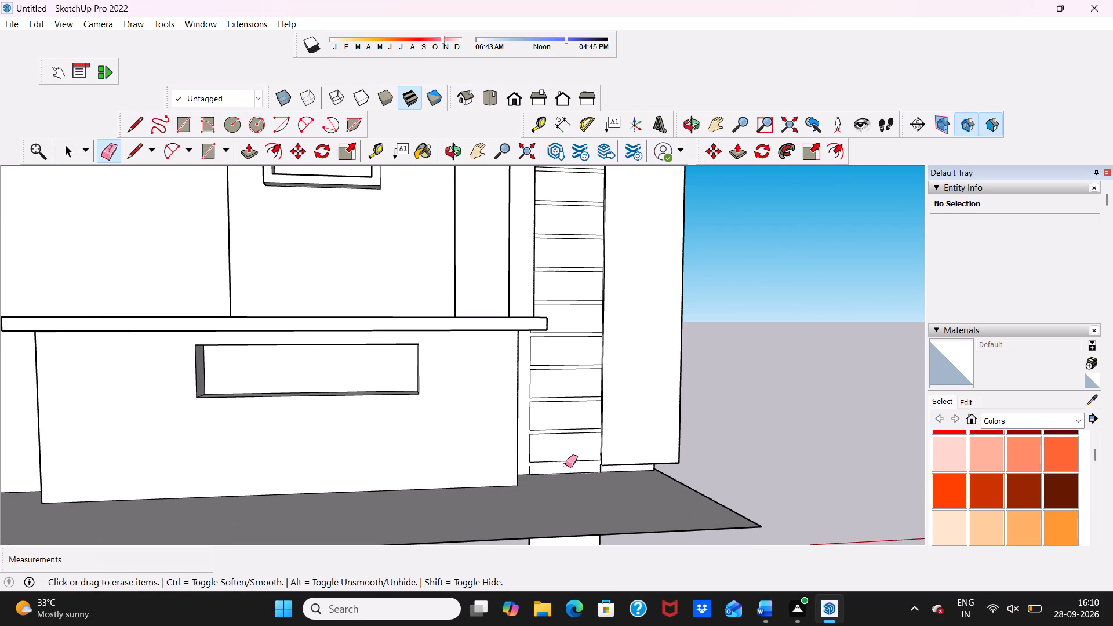
click(528, 468)
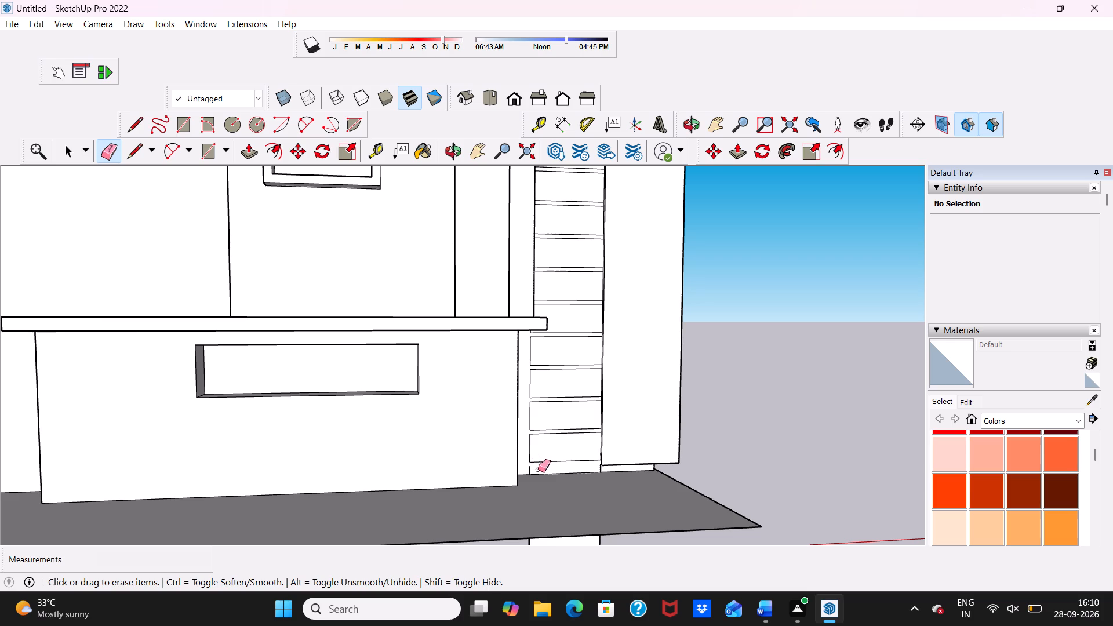
click(530, 469)
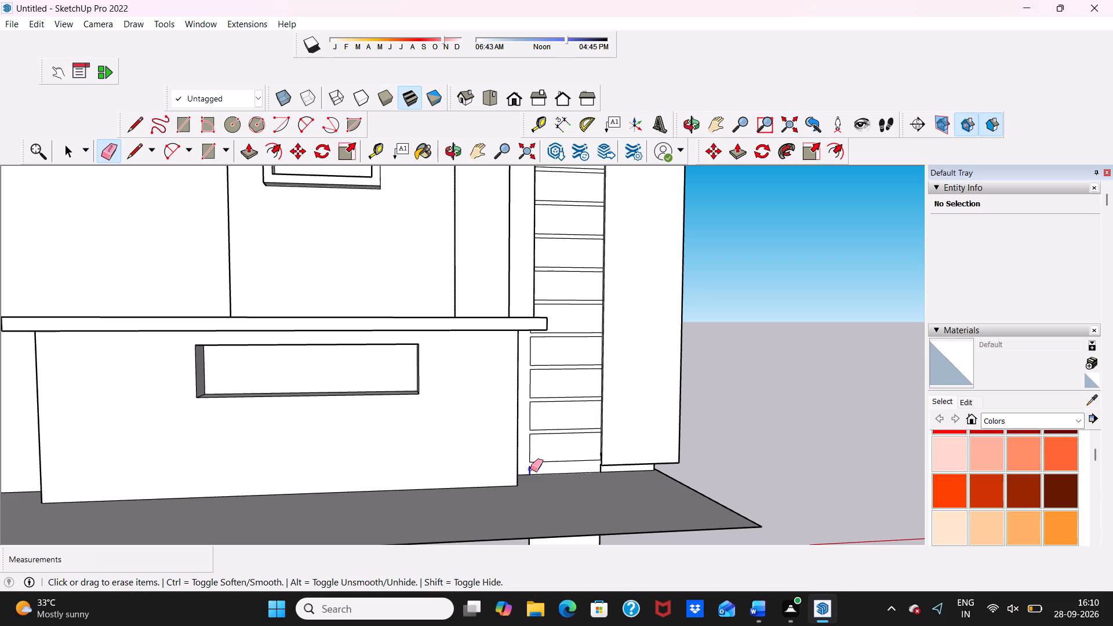
Erase the horizontal edges of the surplus strips hanging below the base slab, keeping the slab's own edges.
scroll(570, 412, down, 5)
middle_drag(574, 412, 579, 341)
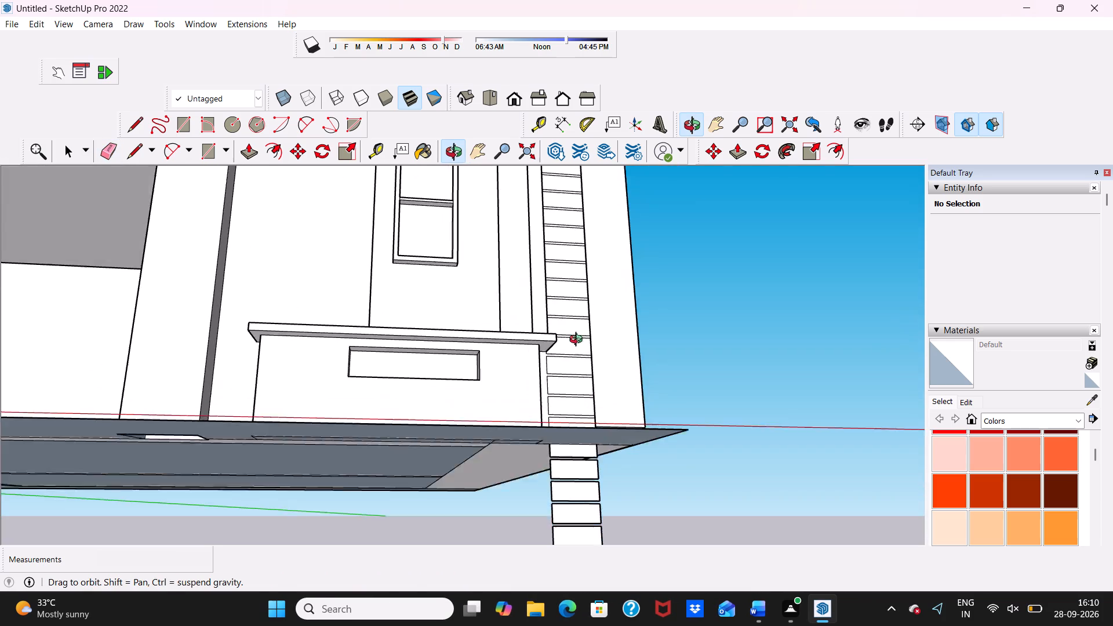
middle_drag(579, 341, 581, 343)
scroll(518, 532, down, 5)
scroll(566, 515, up, 5)
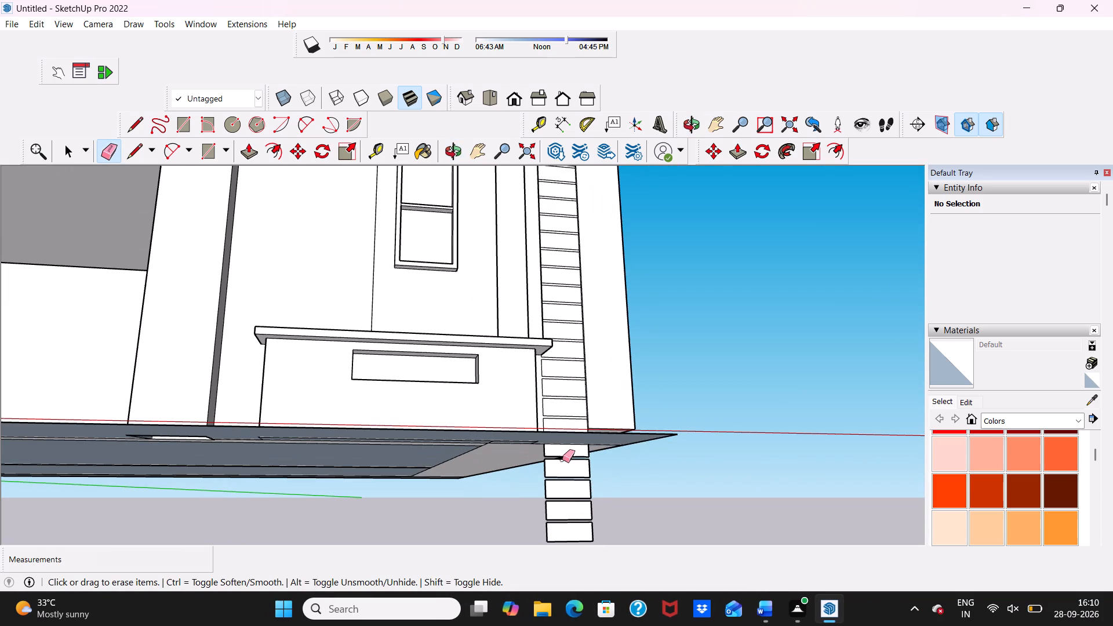
drag(561, 449, 573, 537)
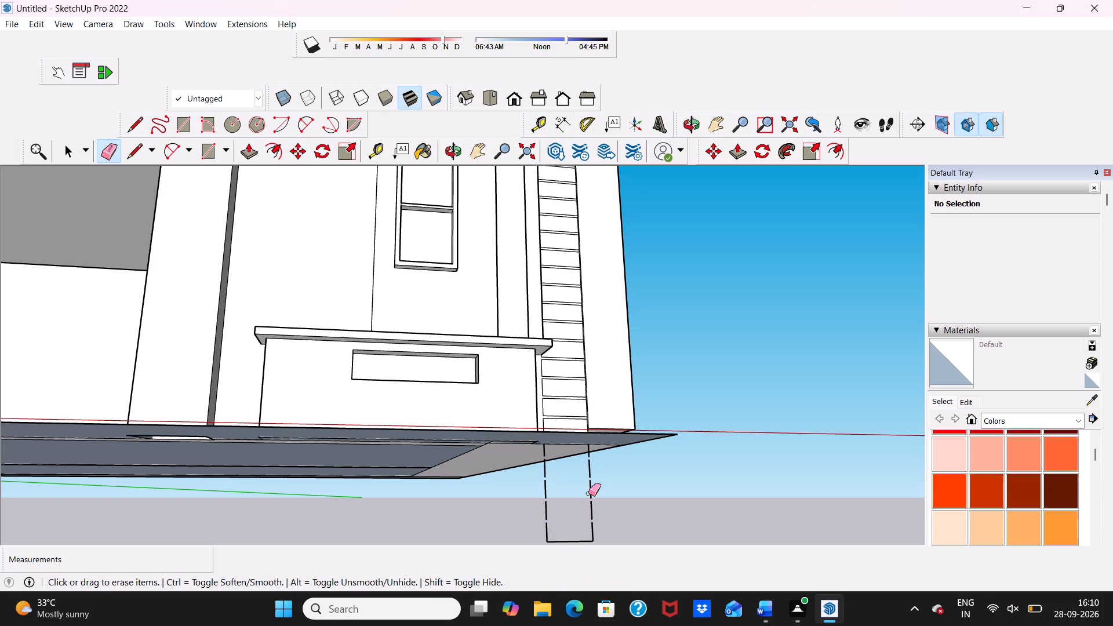
drag(588, 452, 591, 486)
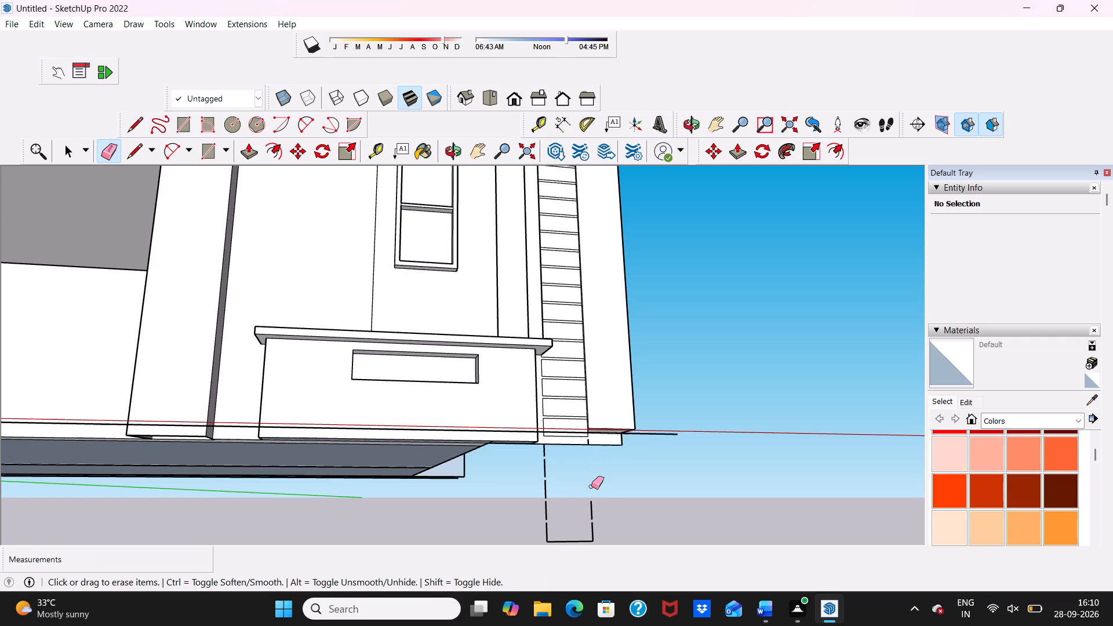
key(ctrl+z)
Erase the bottom edge and the pillar-side vertical edges left by the surplus strips below the base slab.
scroll(611, 488, up, 7)
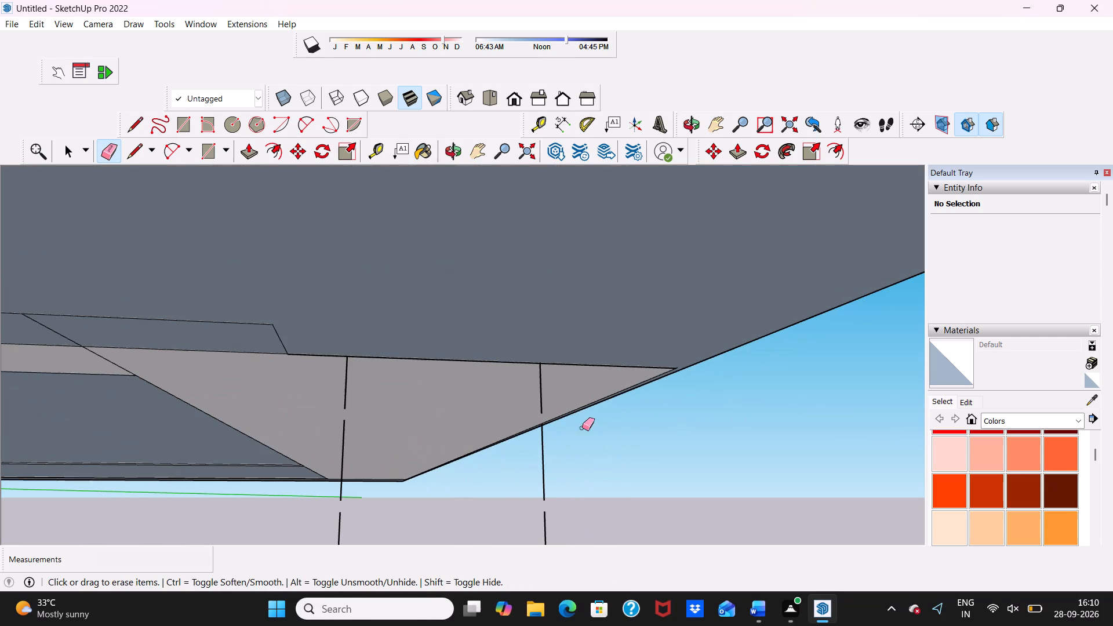
scroll(582, 428, up, 1)
click(528, 370)
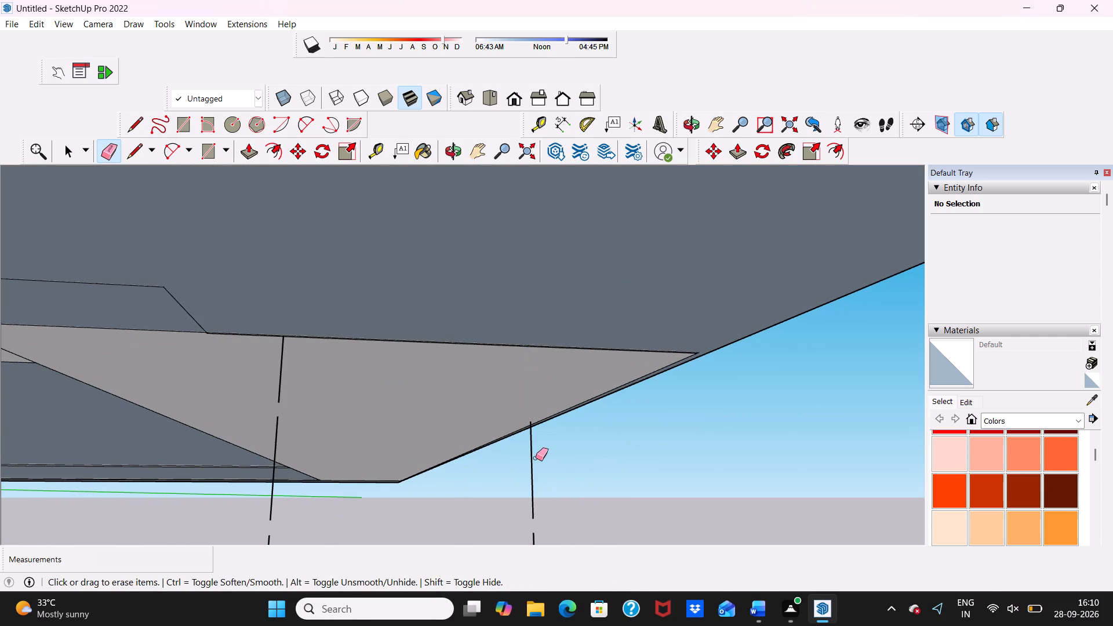
click(536, 458)
click(530, 465)
click(531, 461)
scroll(531, 435, down, 12)
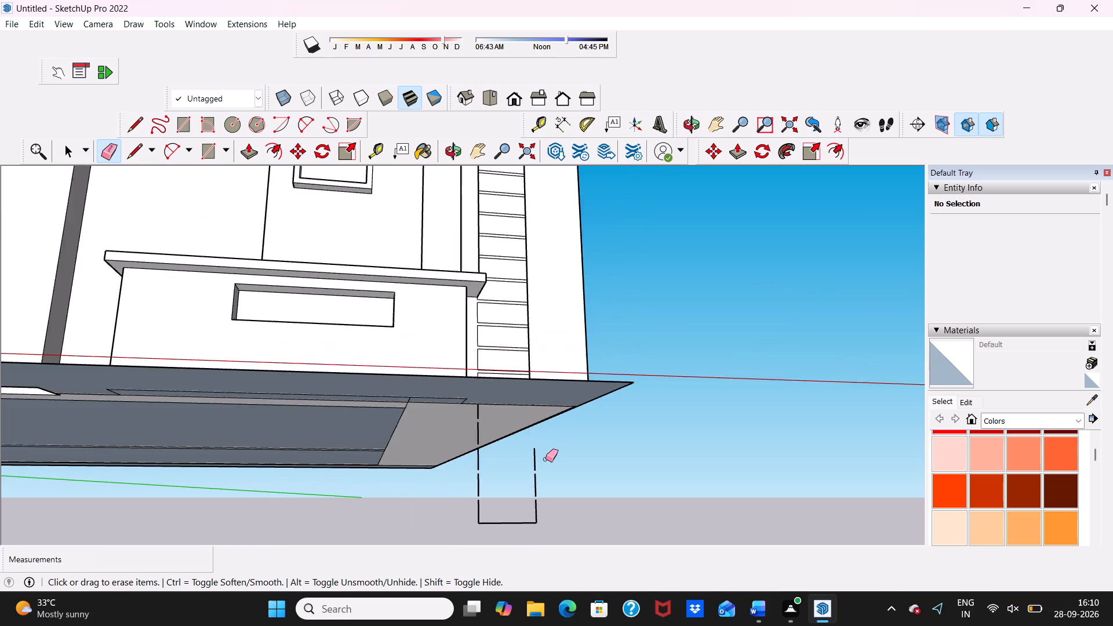
drag(537, 506, 540, 449)
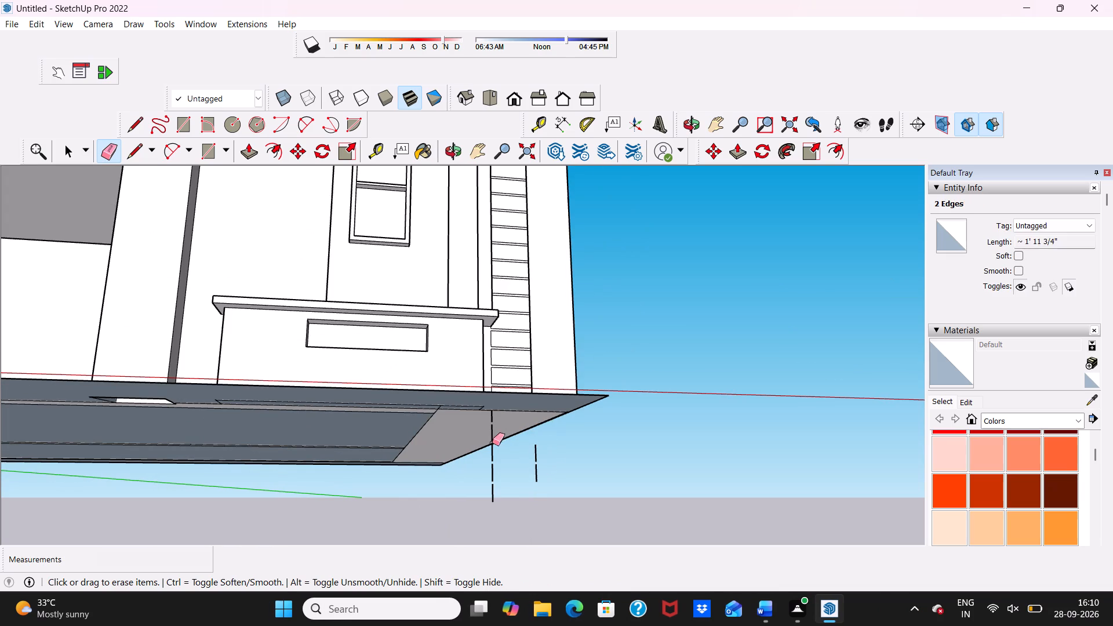
drag(492, 422, 490, 501)
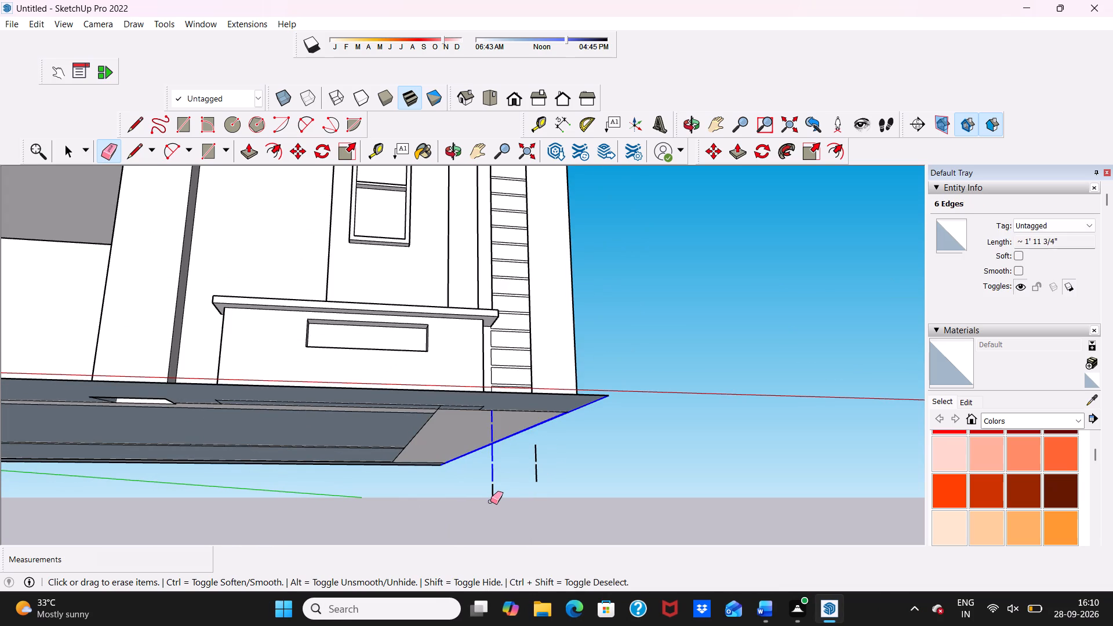
key(ctrl+z)
scroll(540, 436, up, 4)
drag(536, 452, 528, 485)
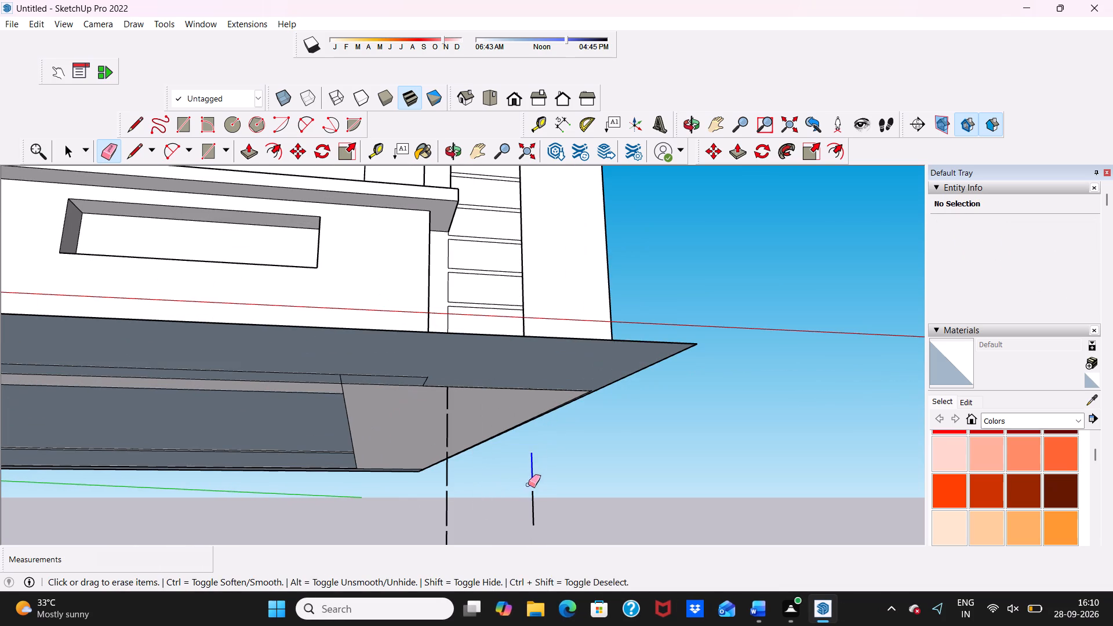
drag(528, 485, 533, 521)
Erase the remaining frame-side vertical edge segments of the surplus strips below the base slab, leaving the slab intact.
drag(449, 399, 450, 422)
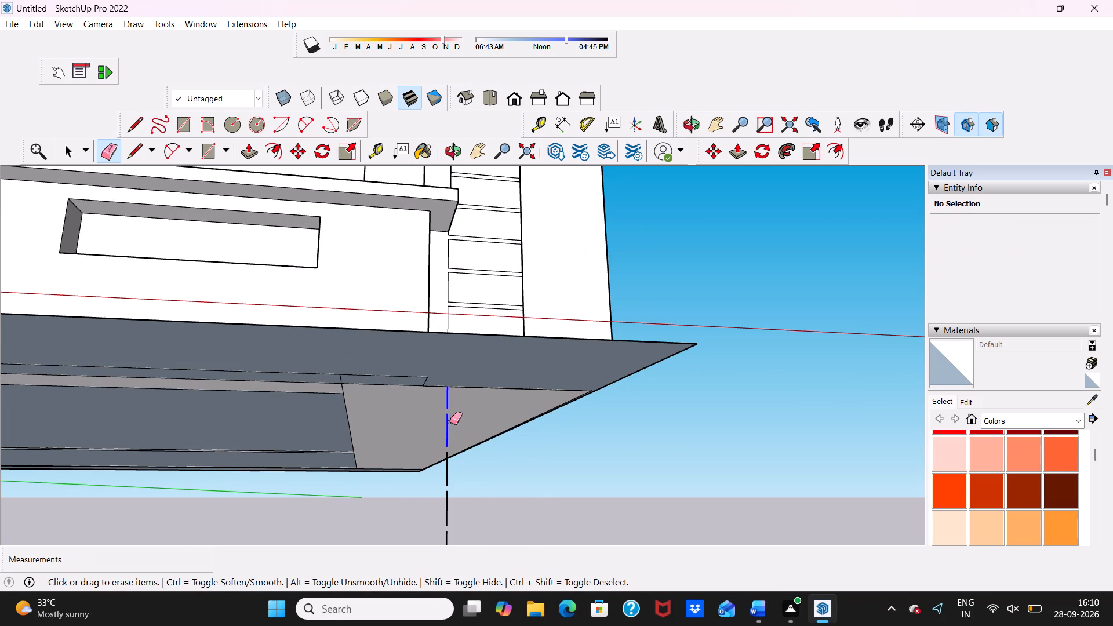
drag(450, 422, 453, 502)
key(ctrl+z)
scroll(438, 442, up, 1)
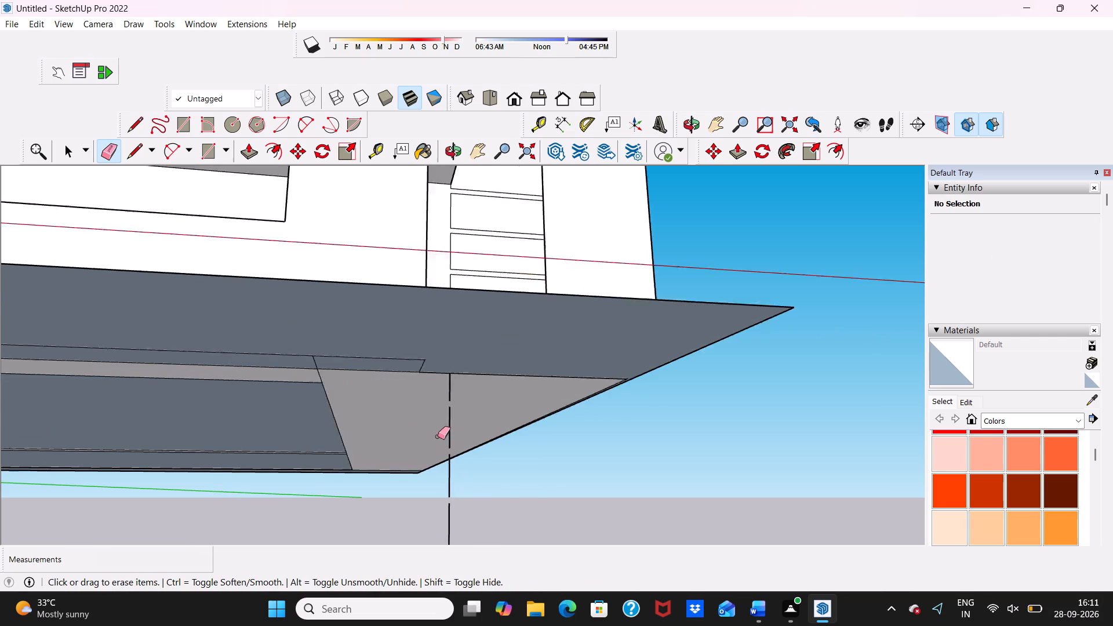
scroll(438, 436, up, 2)
click(455, 359)
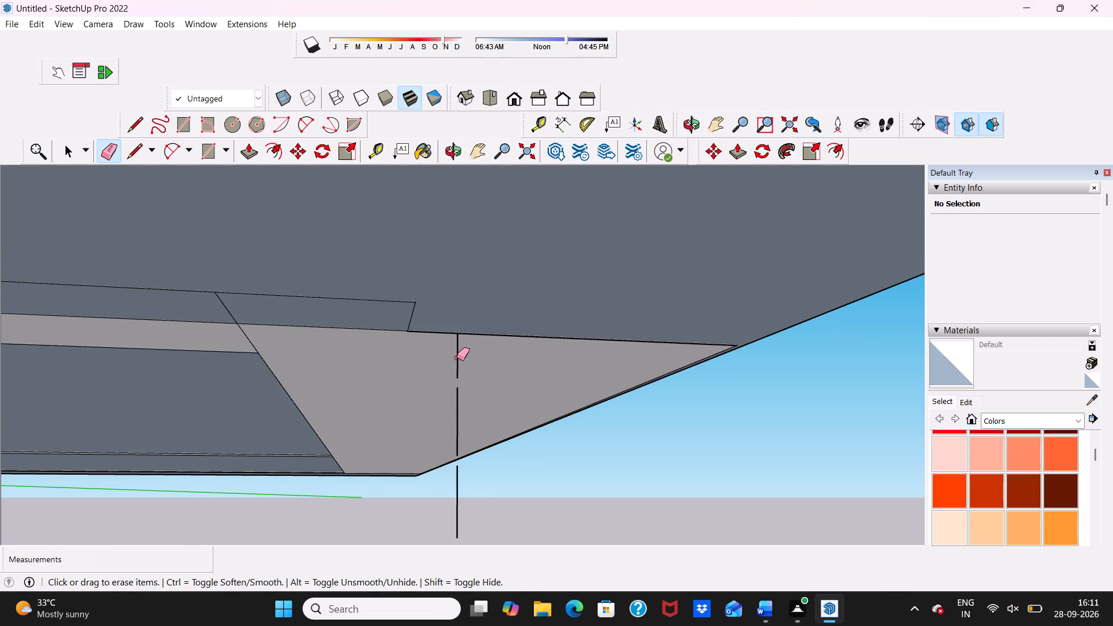
drag(459, 352, 459, 399)
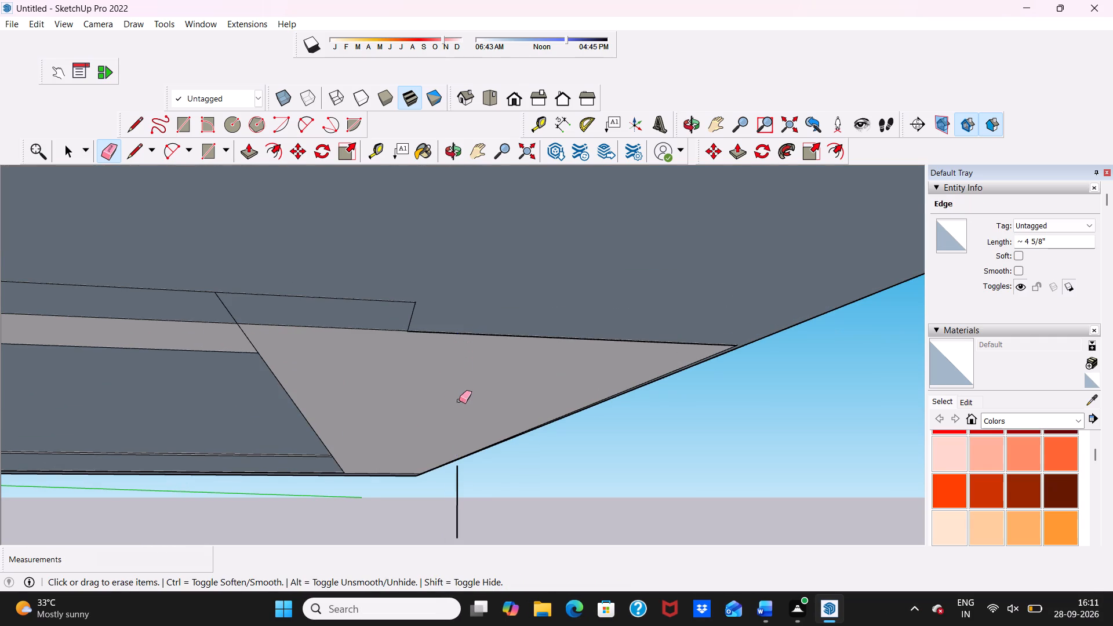
click(459, 485)
scroll(454, 413, down, 10)
scroll(428, 499, up, 1)
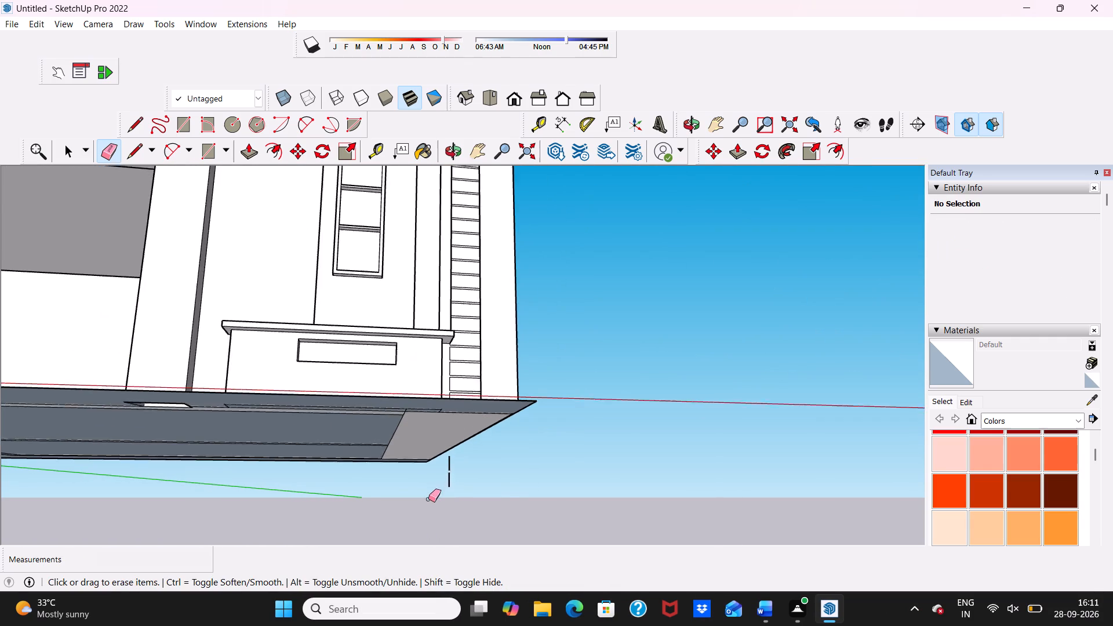
scroll(428, 499, up, 1)
drag(445, 453, 455, 489)
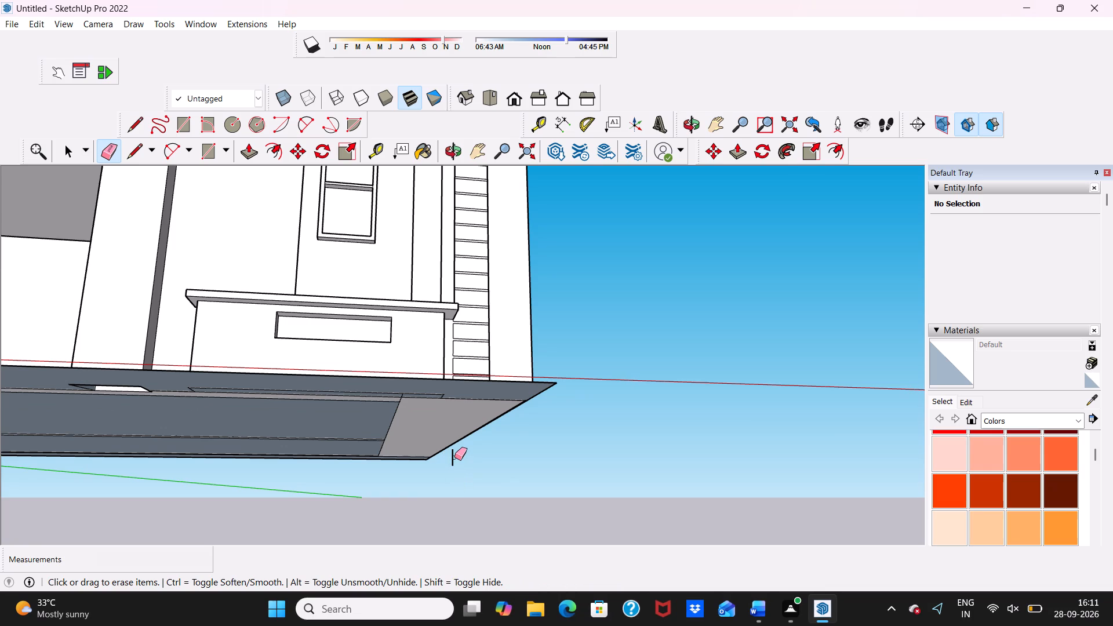
click(454, 457)
click(453, 454)
scroll(453, 454, down, 3)
key(space)
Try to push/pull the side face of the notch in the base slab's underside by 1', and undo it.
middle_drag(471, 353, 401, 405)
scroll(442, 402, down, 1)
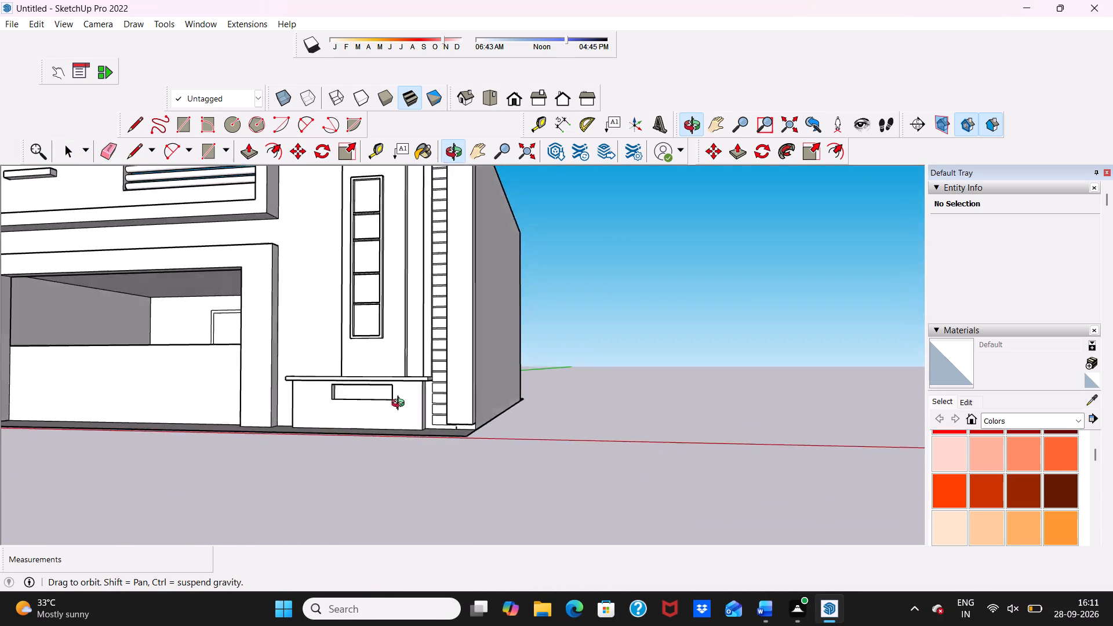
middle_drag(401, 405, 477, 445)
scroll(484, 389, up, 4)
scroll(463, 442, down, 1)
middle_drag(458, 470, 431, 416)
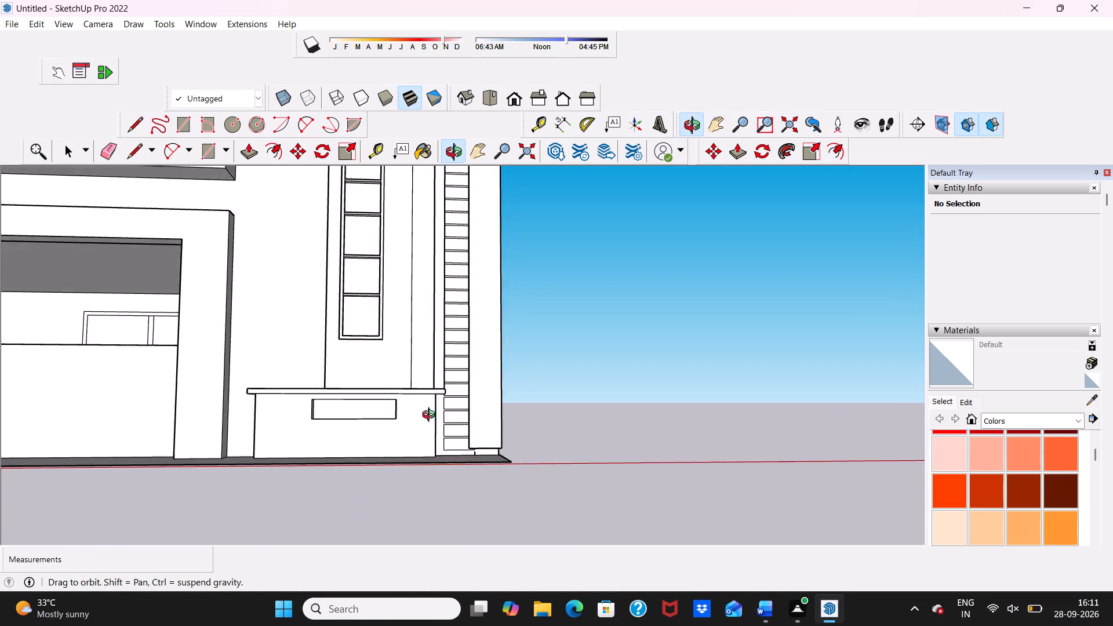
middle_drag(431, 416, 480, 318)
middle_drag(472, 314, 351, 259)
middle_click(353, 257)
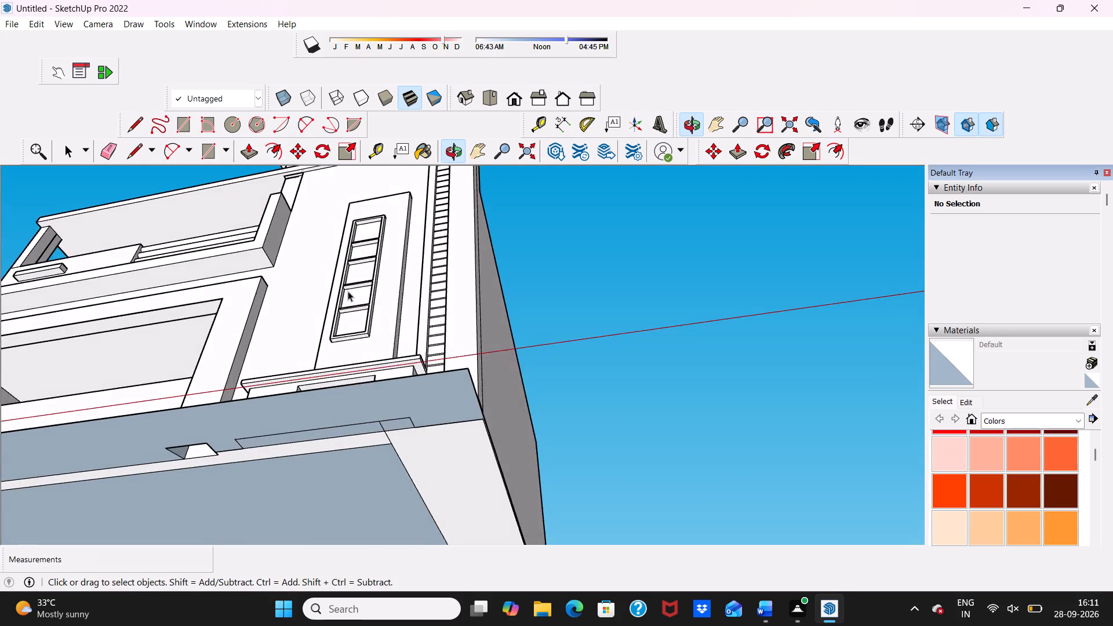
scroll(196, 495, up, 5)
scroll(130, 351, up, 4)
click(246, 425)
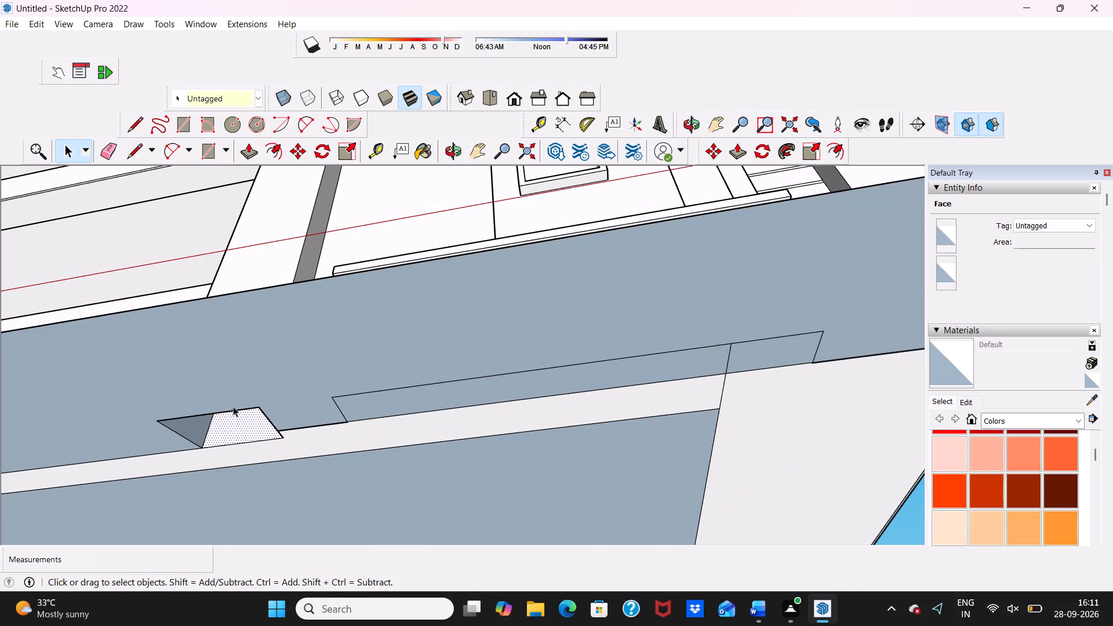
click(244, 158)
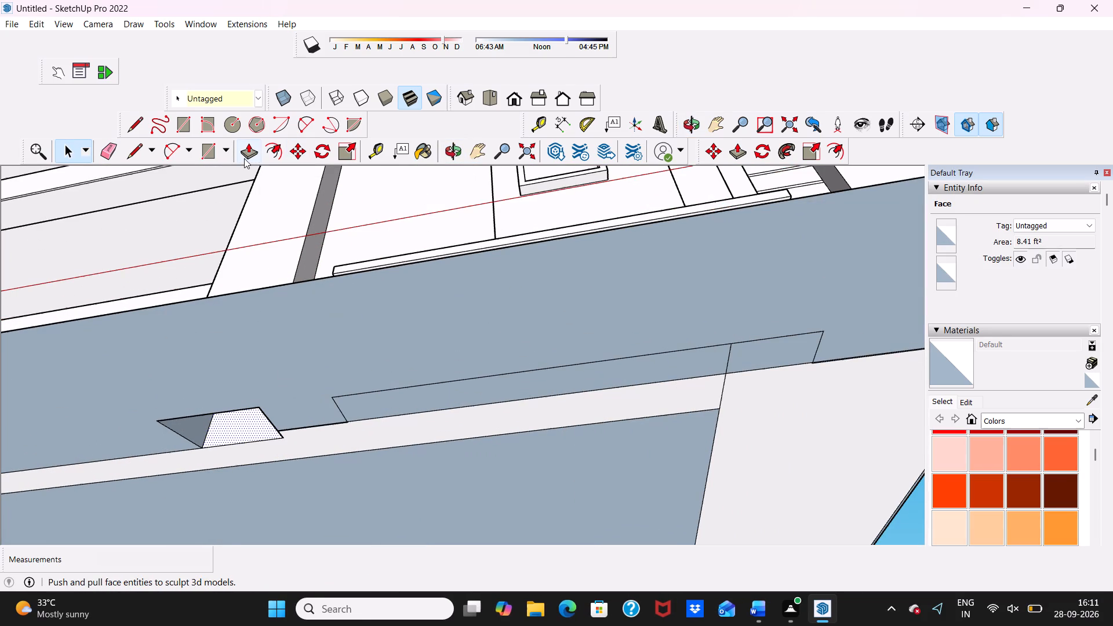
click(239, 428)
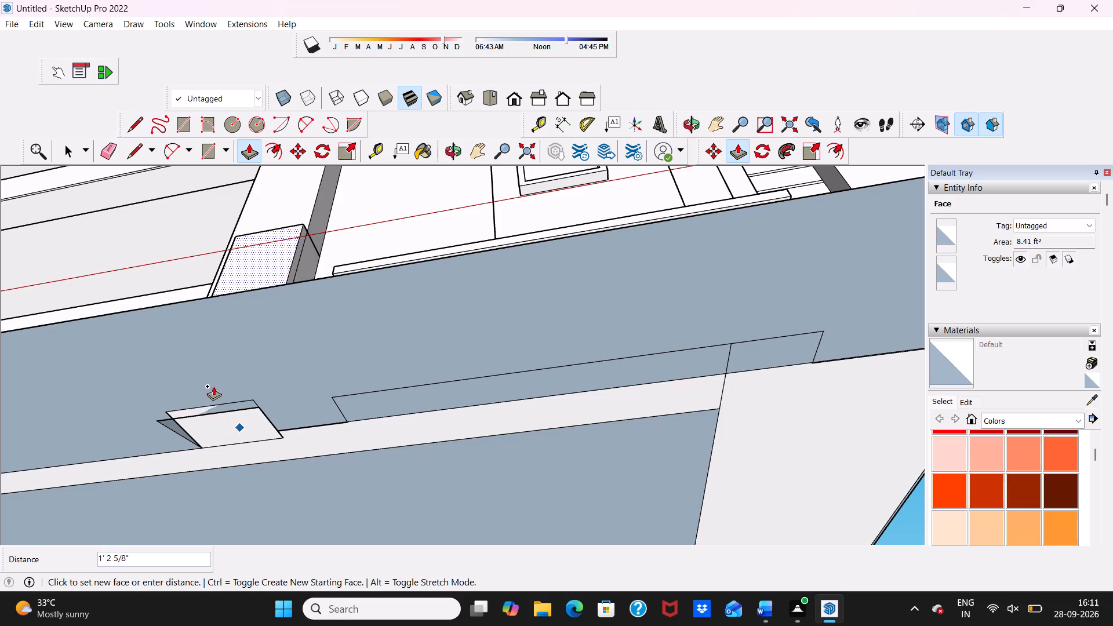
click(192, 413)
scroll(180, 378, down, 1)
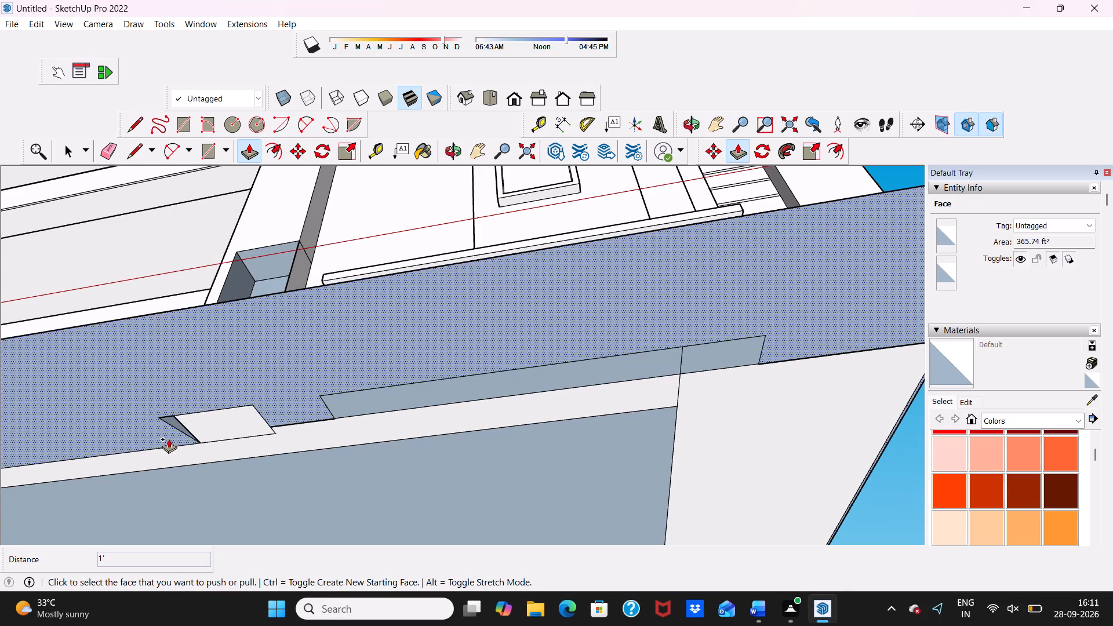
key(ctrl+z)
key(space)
Examine the front elevation from the base slab's notch up to the upper-floor balcony, roof and strip-filled recess.
scroll(201, 436, up, 3)
scroll(201, 436, down, 2)
middle_drag(201, 436, 270, 527)
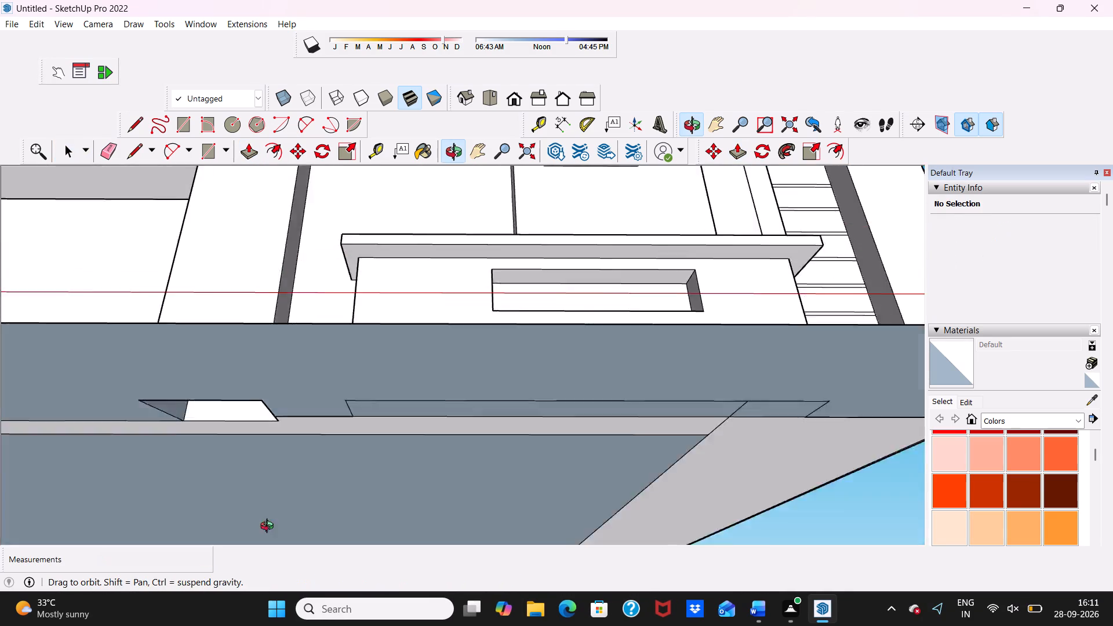
middle_drag(270, 527, 408, 585)
scroll(263, 402, down, 3)
middle_drag(263, 402, 150, 525)
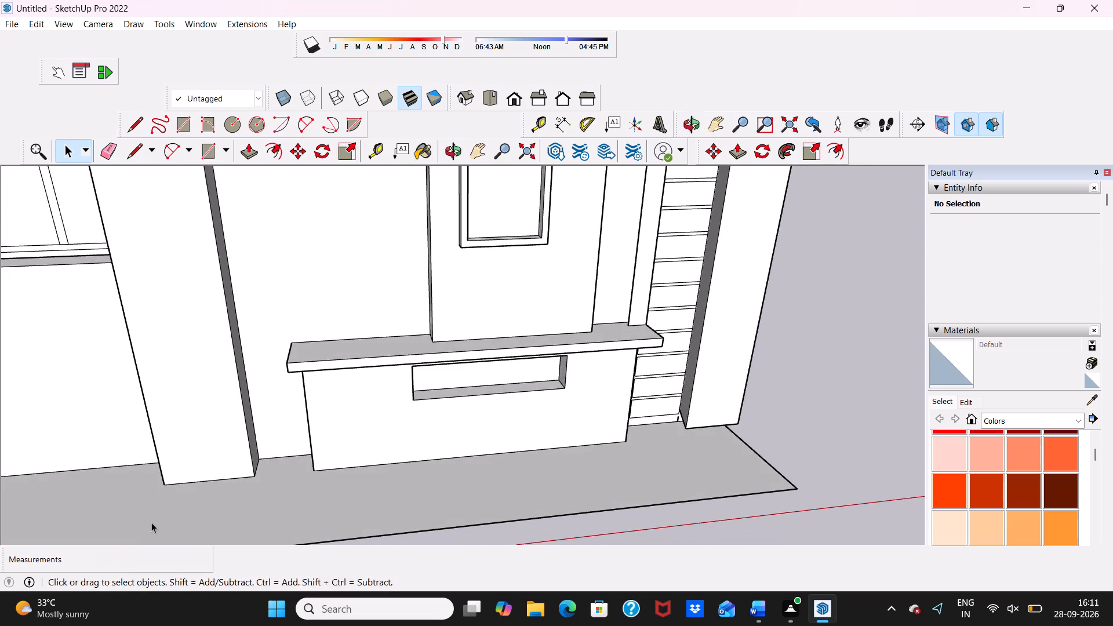
scroll(151, 522, down, 9)
scroll(266, 394, down, 3)
scroll(309, 450, down, 4)
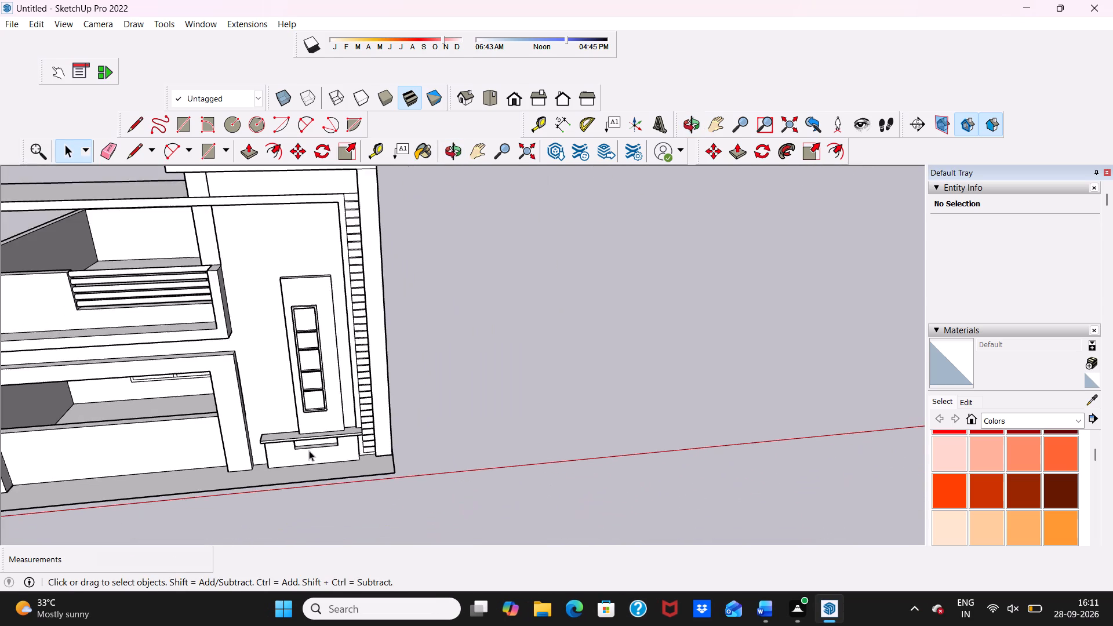
middle_drag(309, 450, 312, 398)
scroll(312, 382, up, 1)
scroll(315, 377, down, 4)
scroll(316, 401, up, 1)
scroll(348, 449, down, 3)
scroll(282, 382, up, 3)
scroll(295, 304, up, 3)
middle_drag(206, 316, 220, 257)
scroll(206, 316, down, 1)
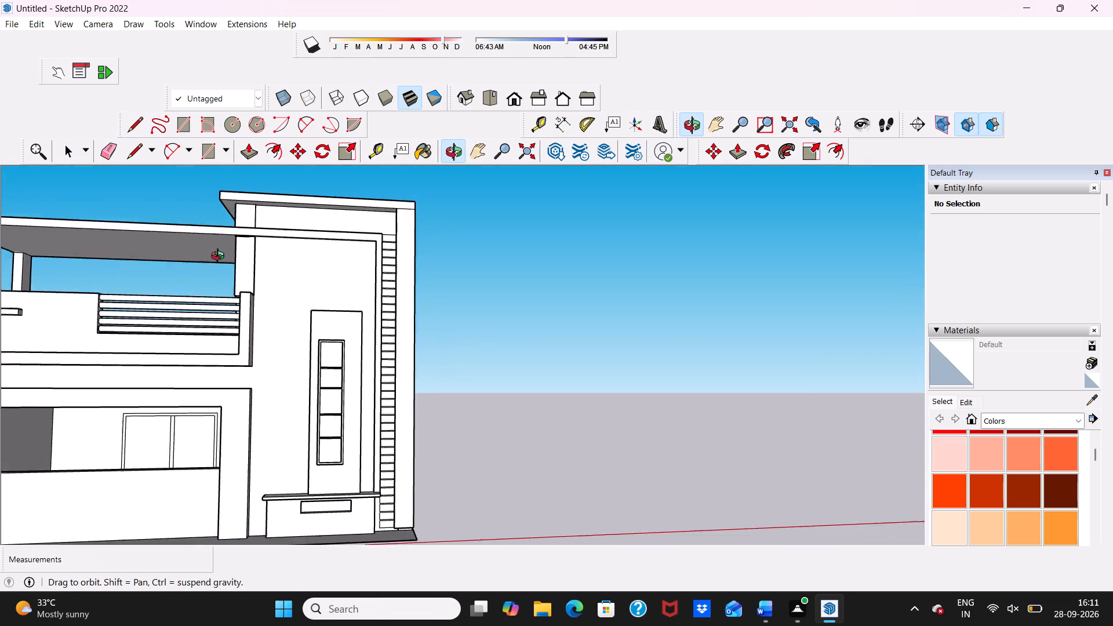
middle_drag(220, 257, 365, 314)
middle_click(365, 314)
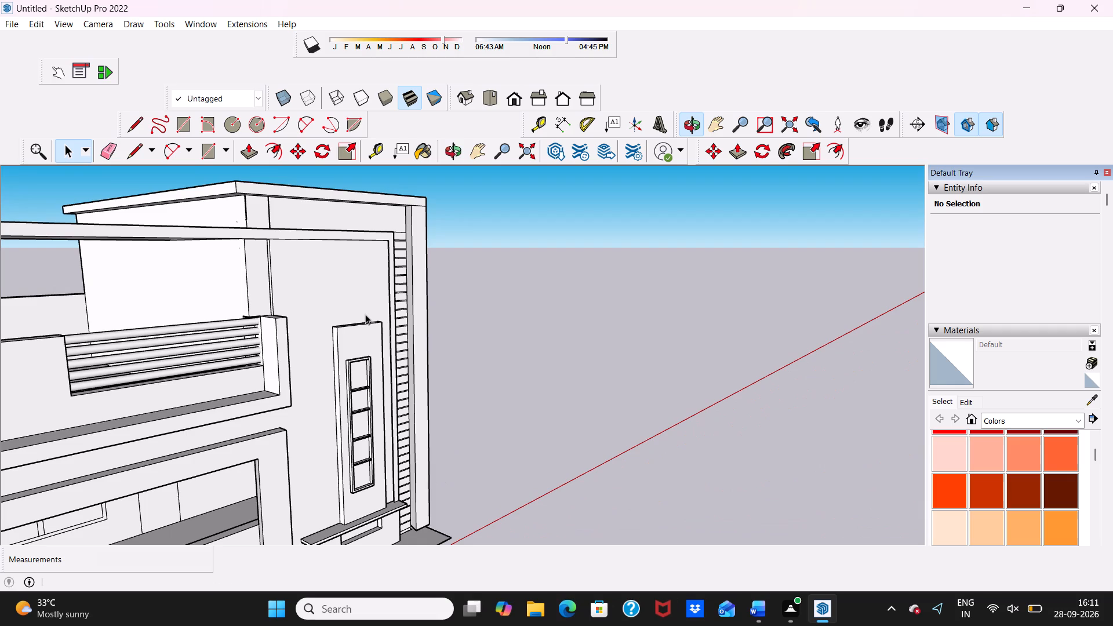
scroll(365, 314, up, 5)
scroll(365, 314, down, 3)
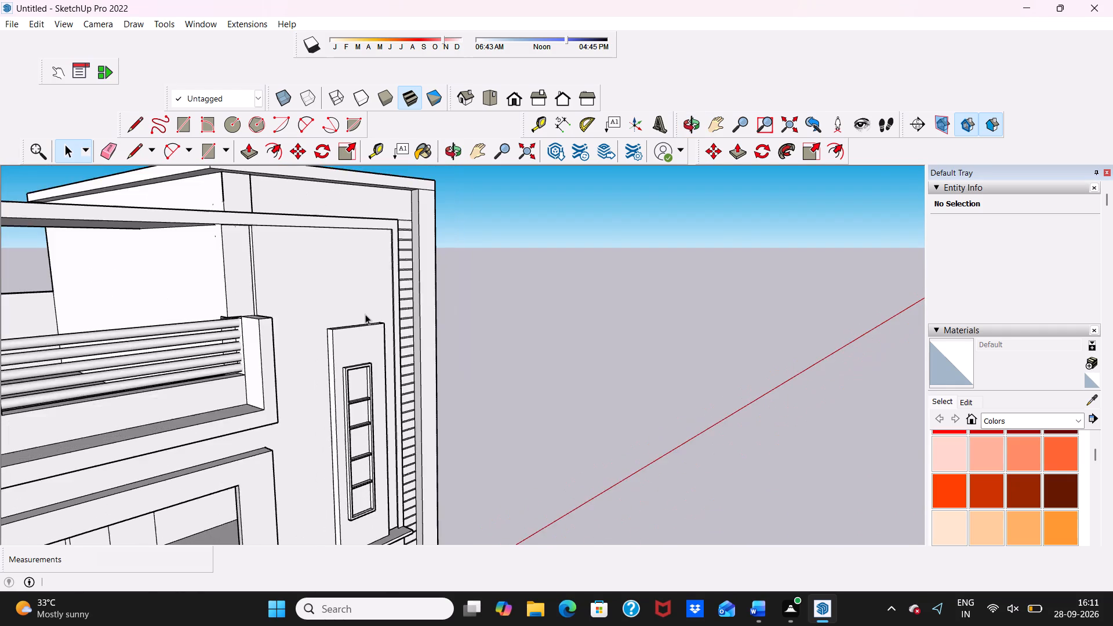
scroll(365, 314, down, 7)
middle_drag(368, 325, 286, 292)
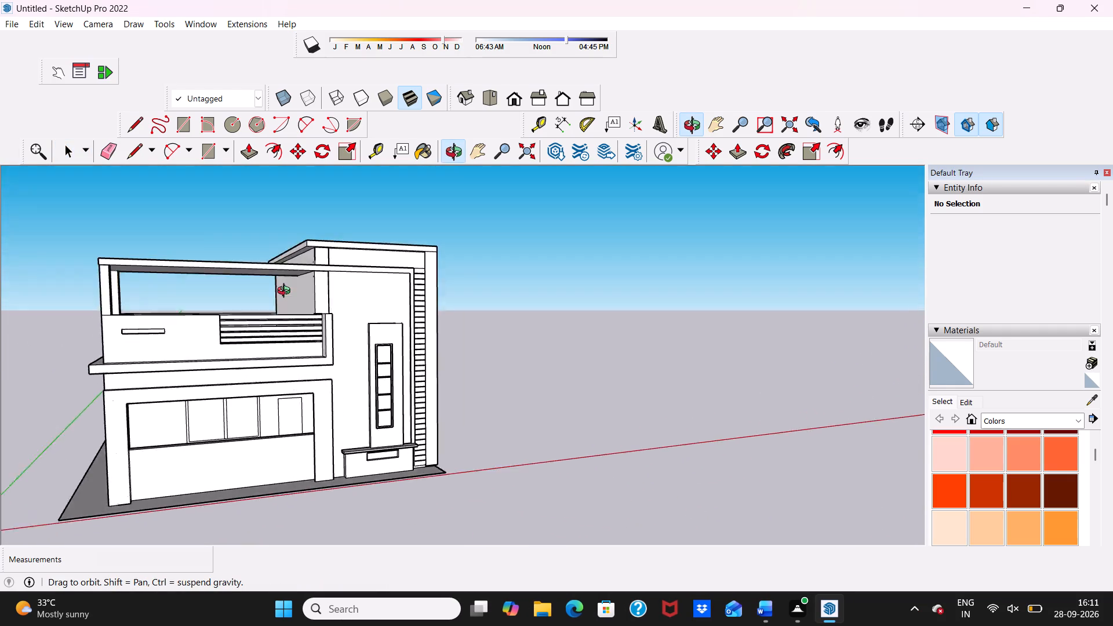
middle_drag(286, 292, 326, 345)
scroll(280, 310, down, 6)
middle_drag(290, 339, 191, 266)
scroll(566, 426, up, 5)
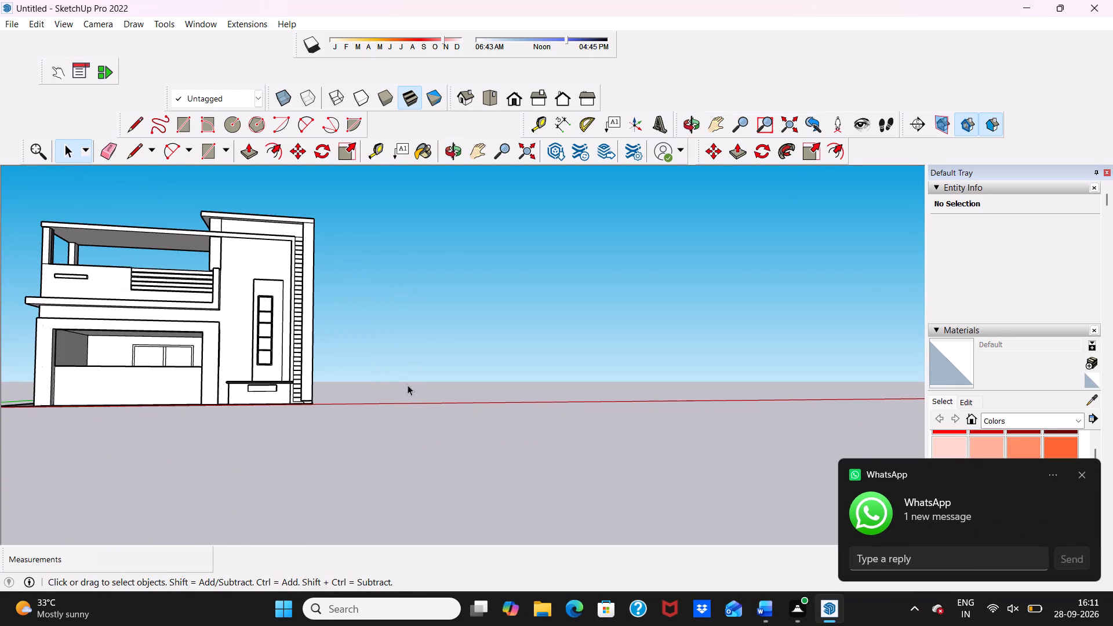
scroll(348, 301, up, 10)
scroll(247, 246, down, 4)
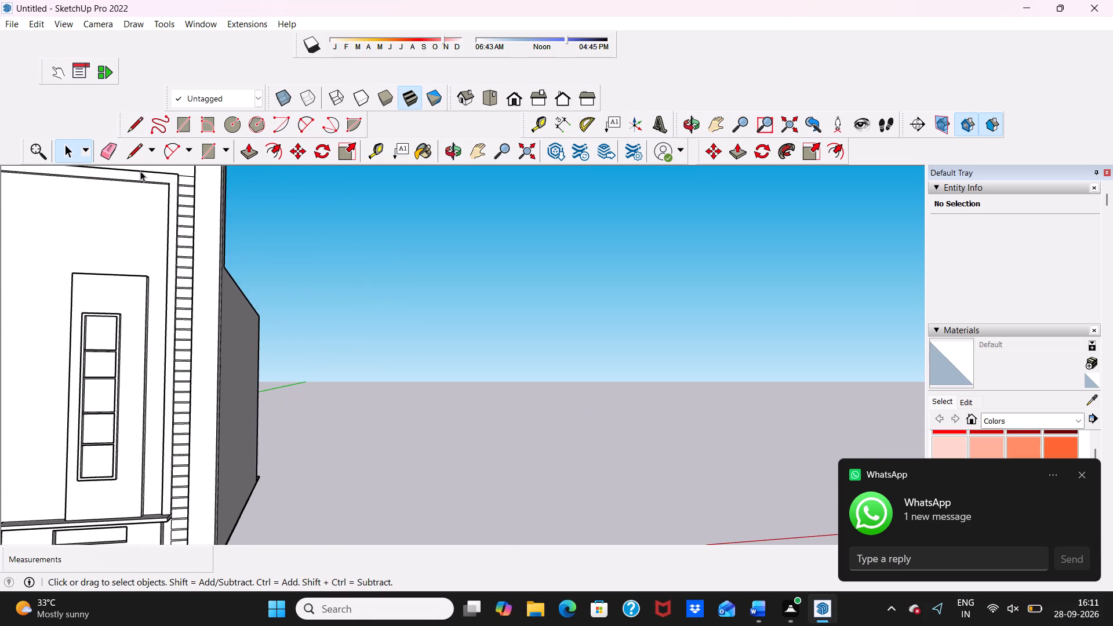
Push/Pull the topmost wide panel between the thin strips of the recess outward by 3".
click(248, 147)
scroll(193, 231, up, 9)
scroll(177, 174, down, 2)
scroll(166, 233, up, 1)
scroll(162, 258, down, 7)
scroll(110, 391, up, 1)
scroll(110, 395, down, 2)
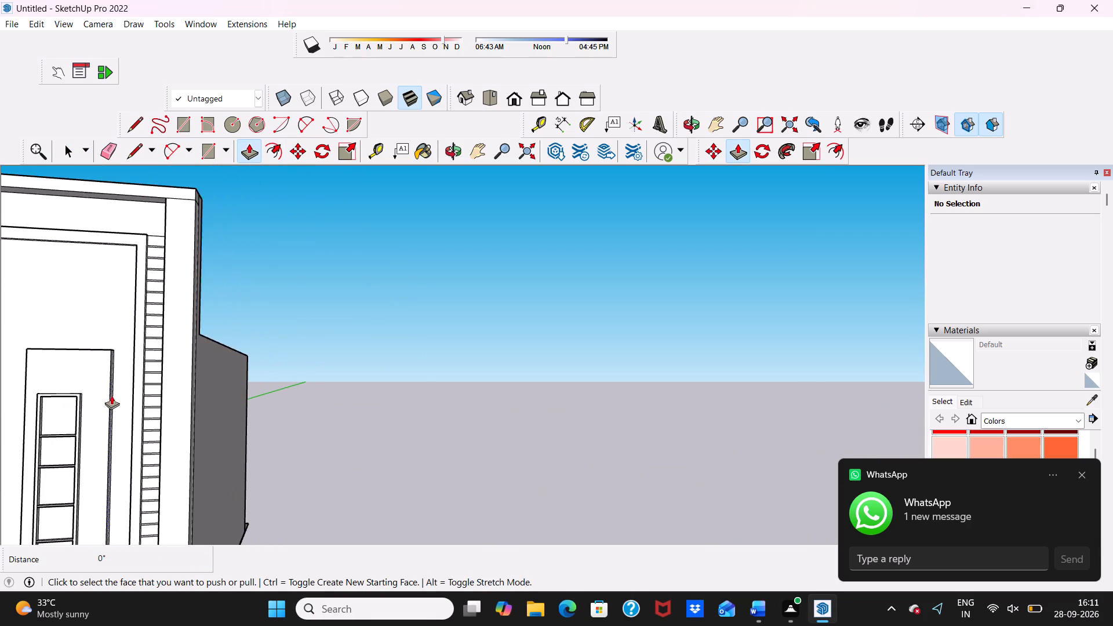
scroll(131, 196, up, 12)
click(179, 260)
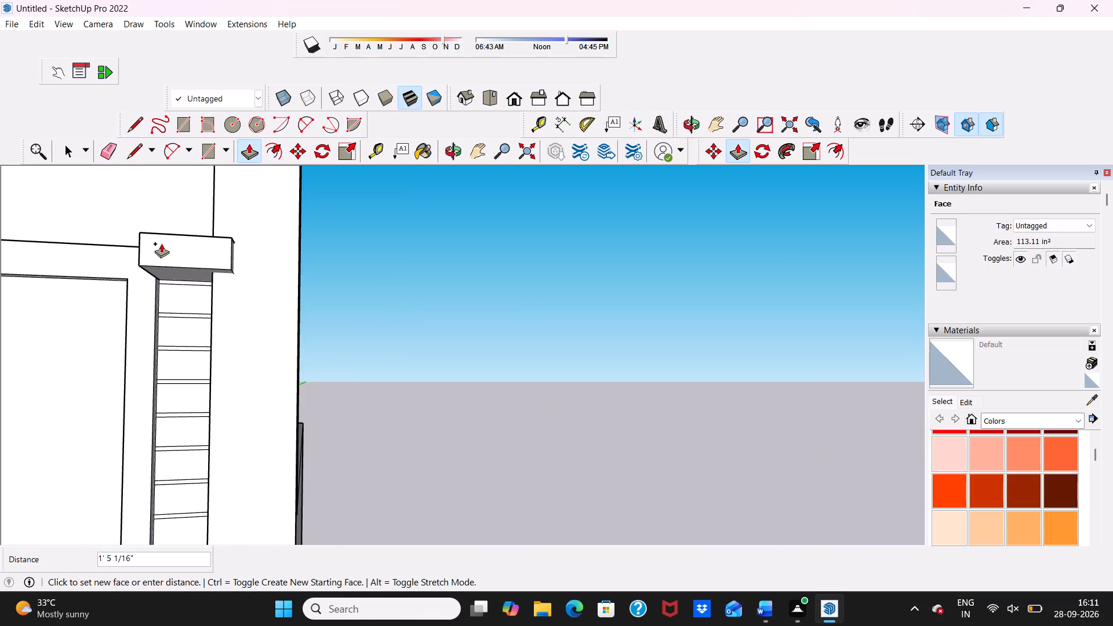
key(3)
key(shift+quotedbl)
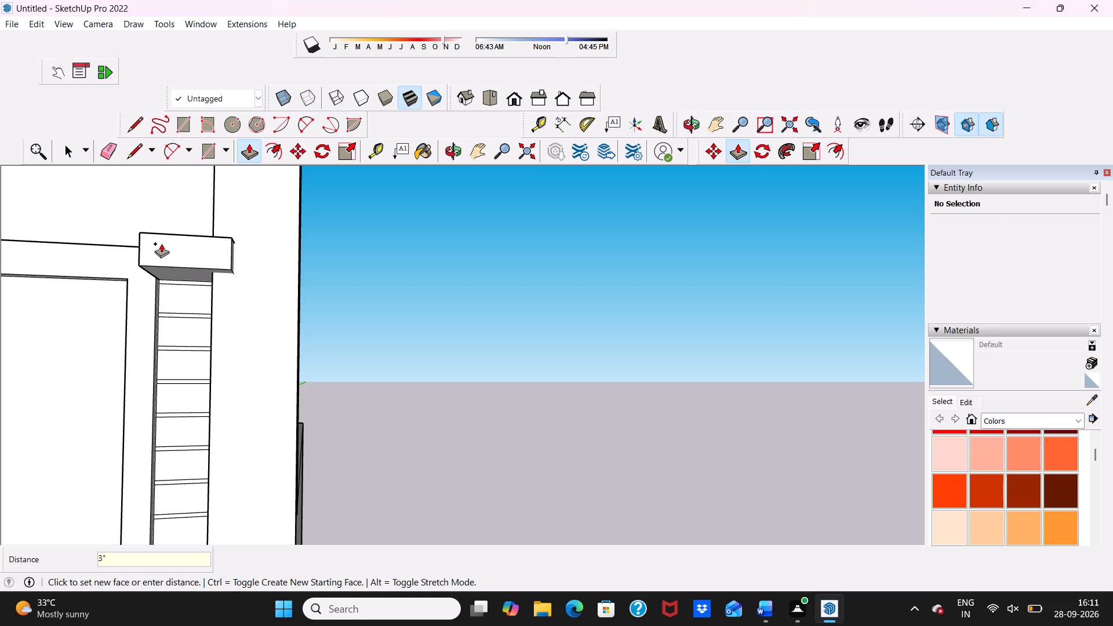
key(Return)
Pull the second wide panel from the top of the recess out 3", flush with the first panel.
scroll(129, 331, up, 5)
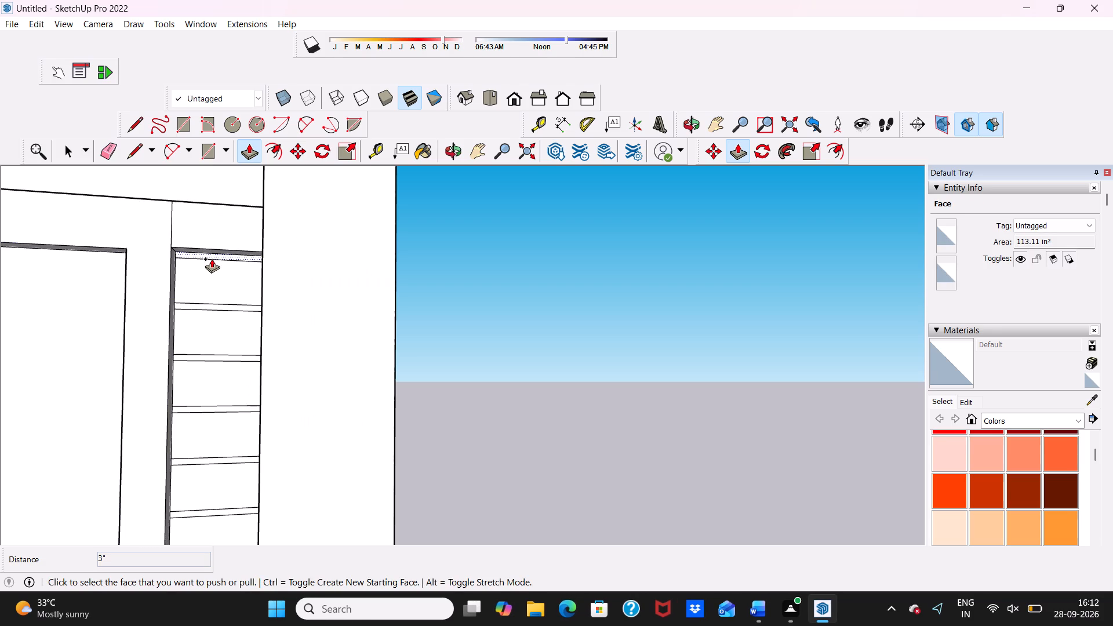
scroll(212, 259, up, 2)
click(183, 289)
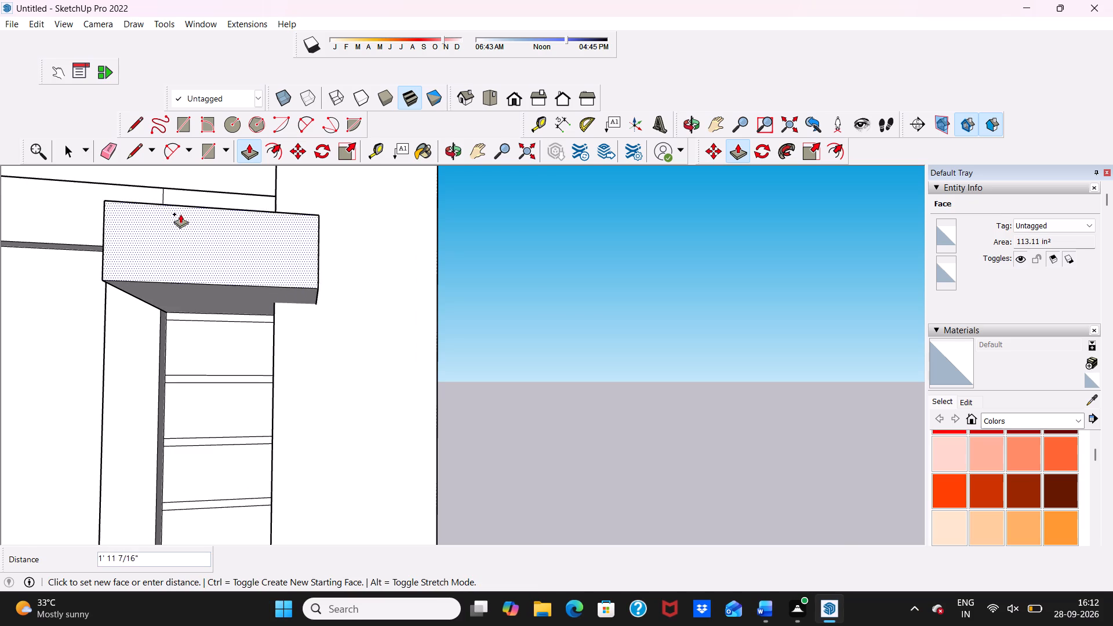
scroll(180, 213, down, 6)
scroll(184, 279, up, 1)
scroll(184, 282, down, 1)
middle_drag(183, 289, 168, 362)
click(178, 231)
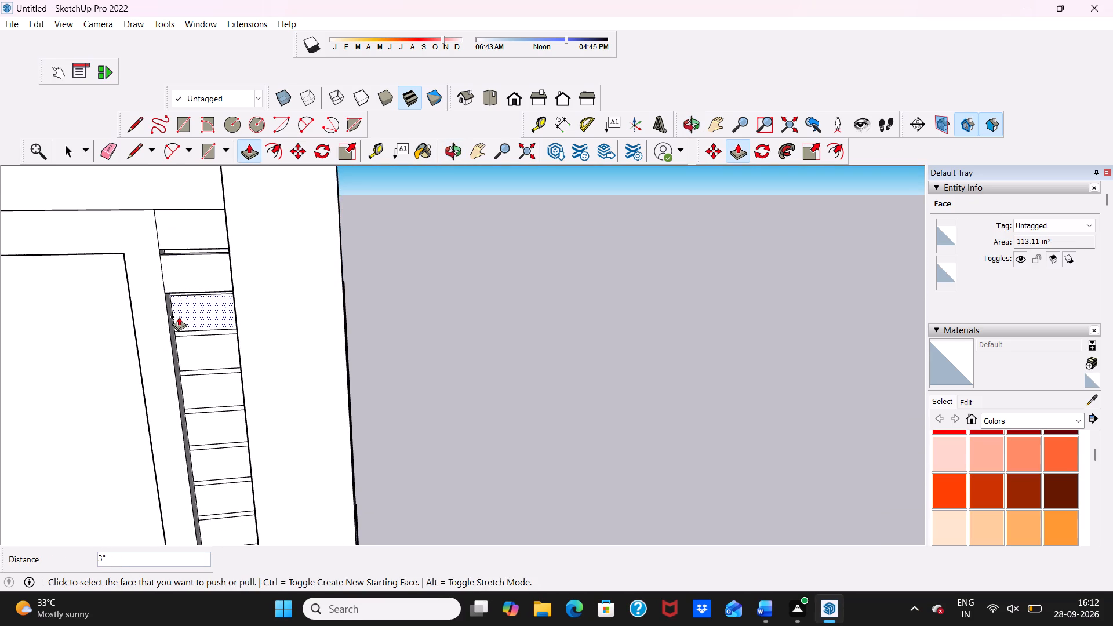
Pull the third to sixth wide panels of the recess out 3" each, leaving the thin strips recessed.
click(180, 316)
click(187, 274)
click(190, 353)
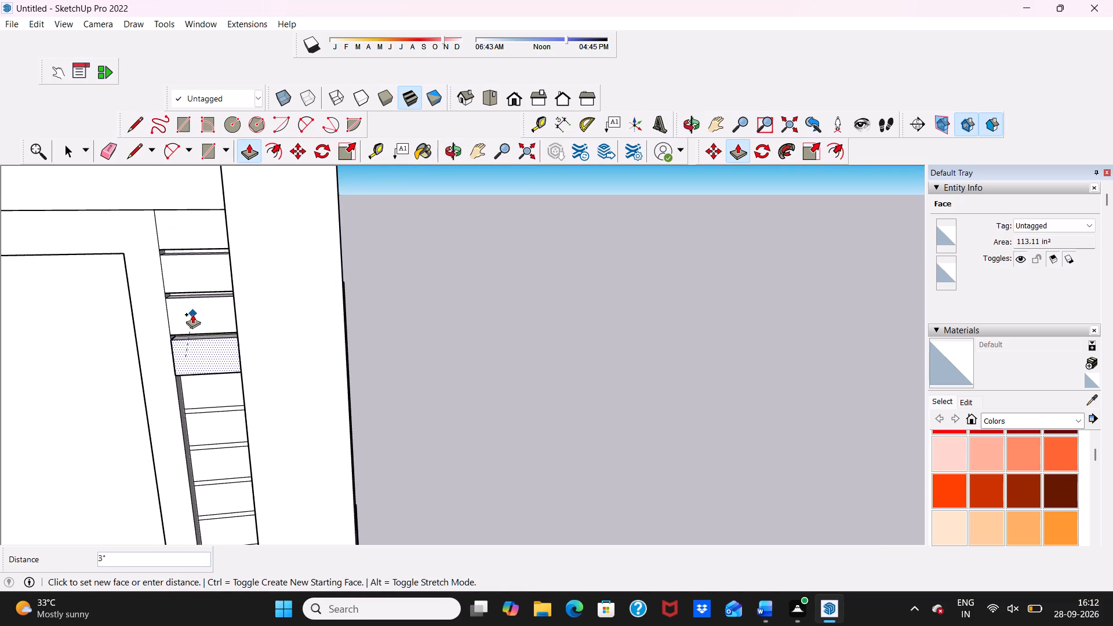
click(192, 314)
click(192, 384)
click(192, 354)
click(200, 432)
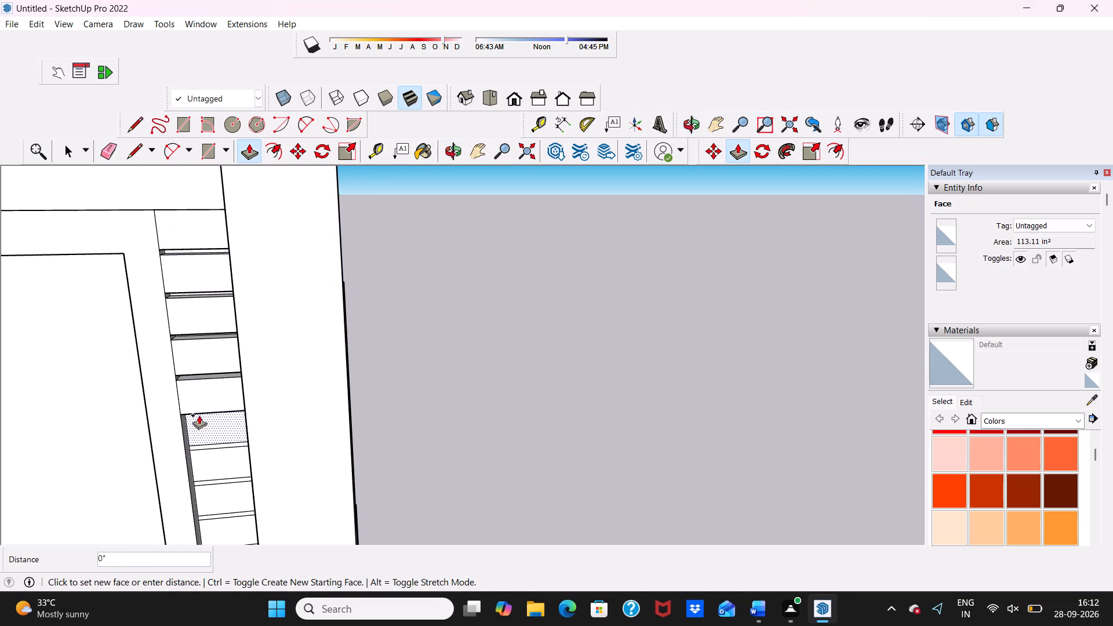
click(199, 392)
Pull the seventh wide panel from the top of the recess out 3", flush with the panels above.
scroll(201, 451, down, 6)
scroll(288, 257, up, 1)
scroll(258, 253, down, 5)
middle_drag(203, 401, 242, 231)
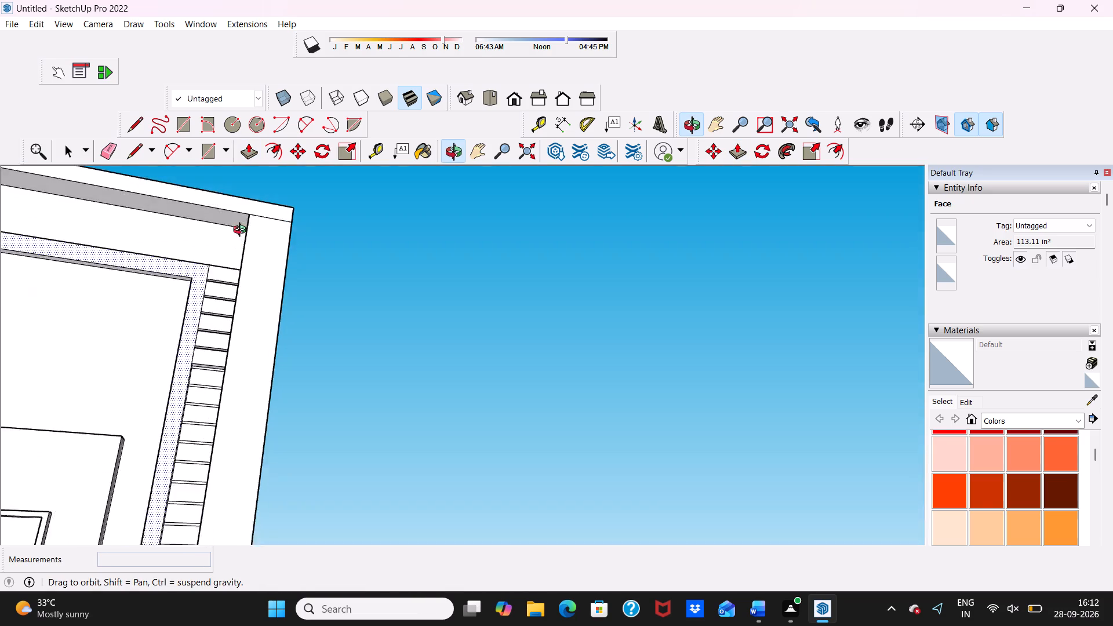
middle_drag(242, 231, 247, 216)
scroll(211, 391, up, 5)
scroll(201, 340, up, 3)
click(201, 340)
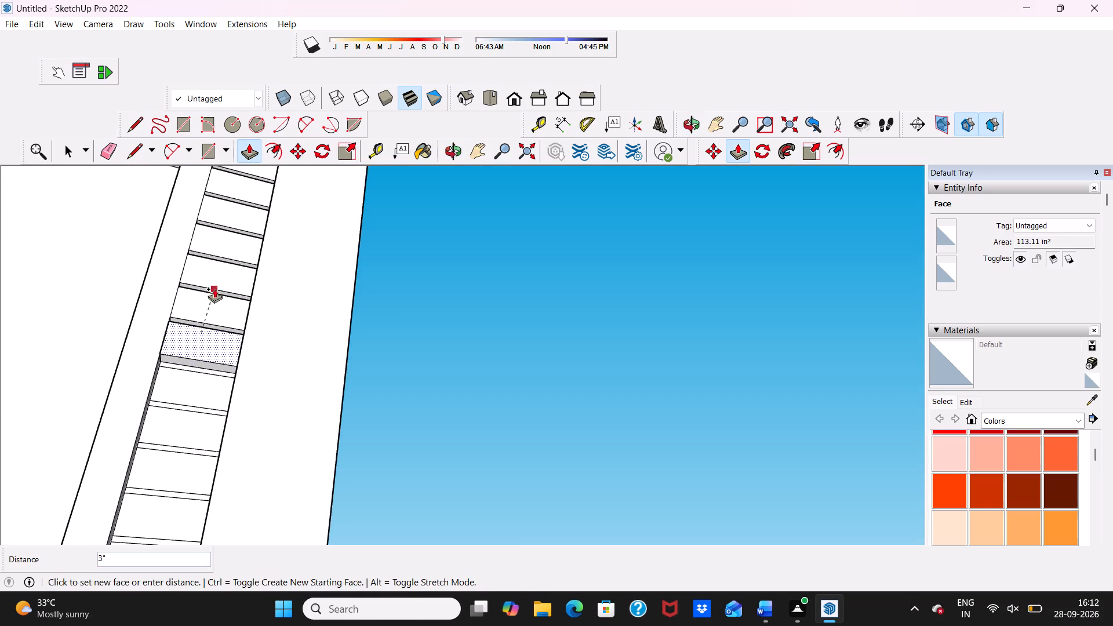
click(214, 289)
Pull the eighth and ninth wide panels of the recess out 3" each, flush with the panels above.
click(187, 378)
scroll(194, 343, down, 5)
middle_drag(191, 346, 179, 391)
scroll(187, 357, up, 5)
scroll(178, 372, down, 7)
middle_drag(165, 356, 167, 411)
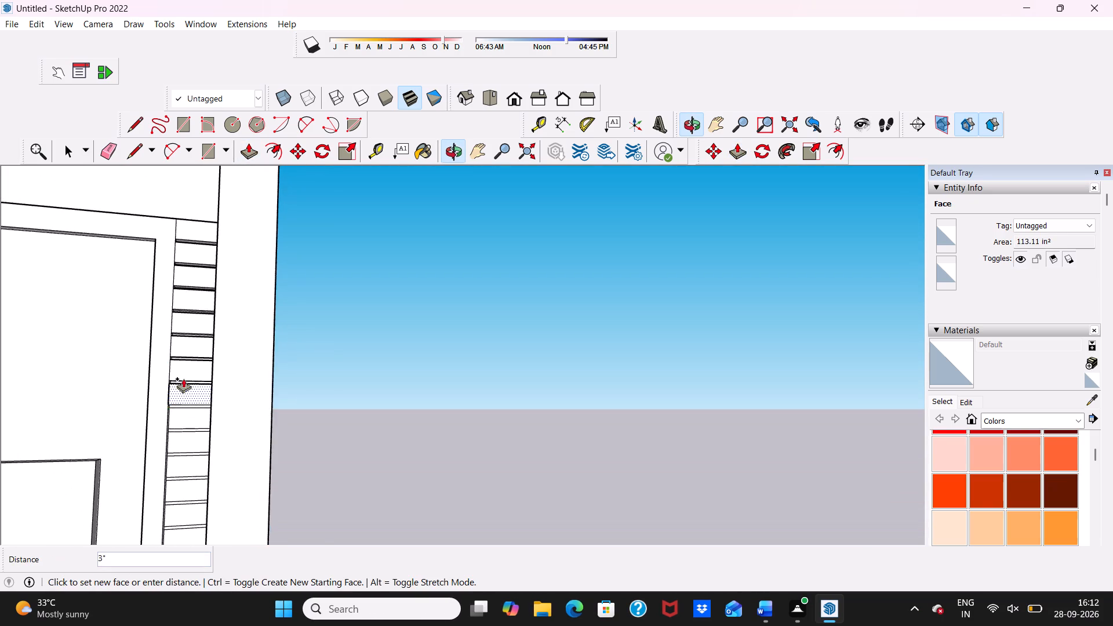
scroll(185, 376, up, 5)
click(189, 366)
click(191, 430)
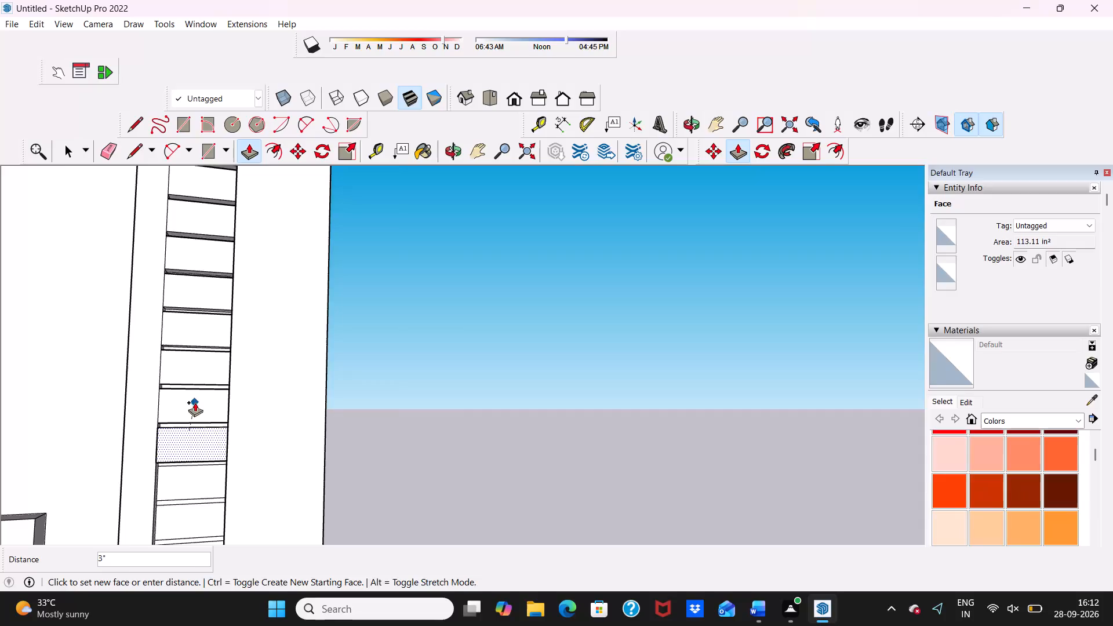
click(195, 402)
Pull the tenth wide panel from the top of the recess out 3", level with the raised panels above.
scroll(185, 420, down, 12)
scroll(171, 483, up, 12)
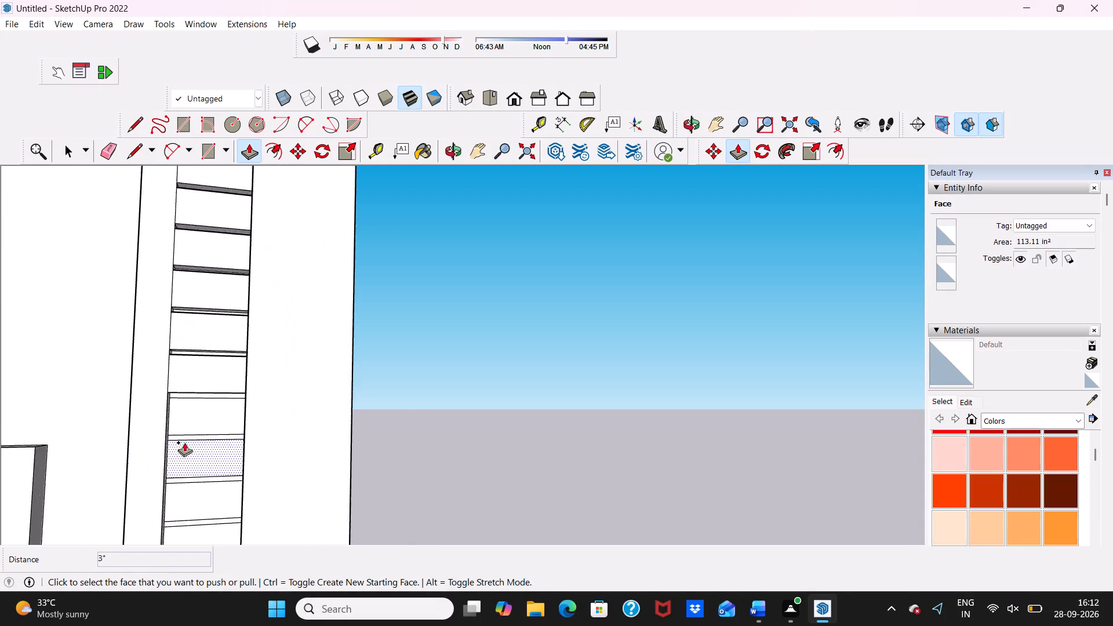
scroll(184, 442, up, 5)
scroll(184, 442, down, 4)
middle_drag(185, 438, 197, 250)
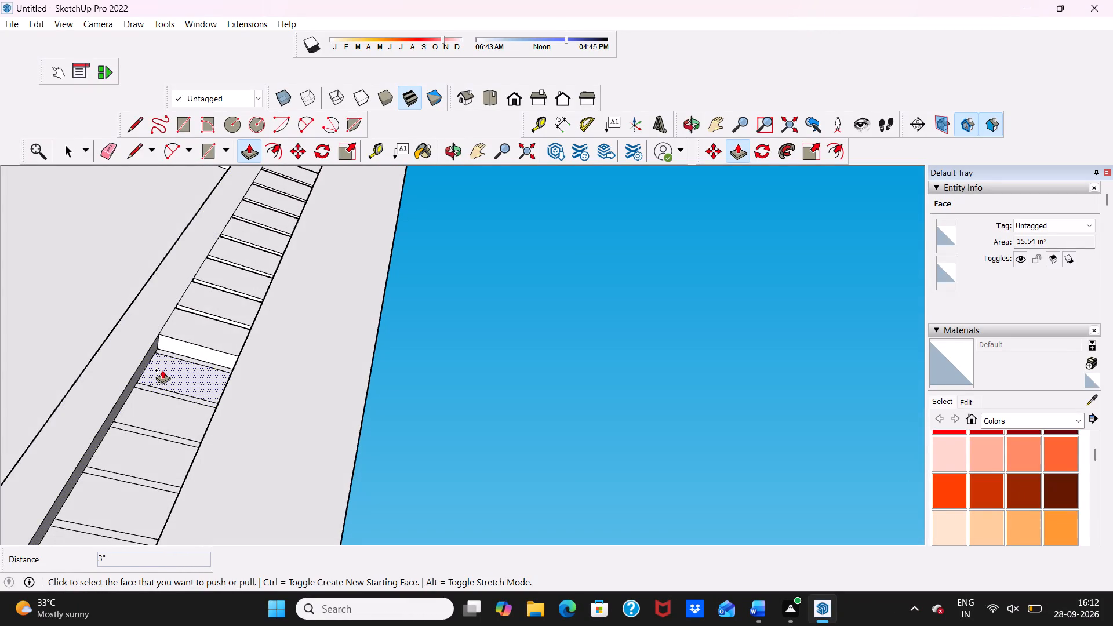
click(162, 370)
scroll(193, 328, down, 2)
middle_drag(193, 326, 133, 410)
scroll(152, 401, up, 3)
scroll(260, 393, down, 3)
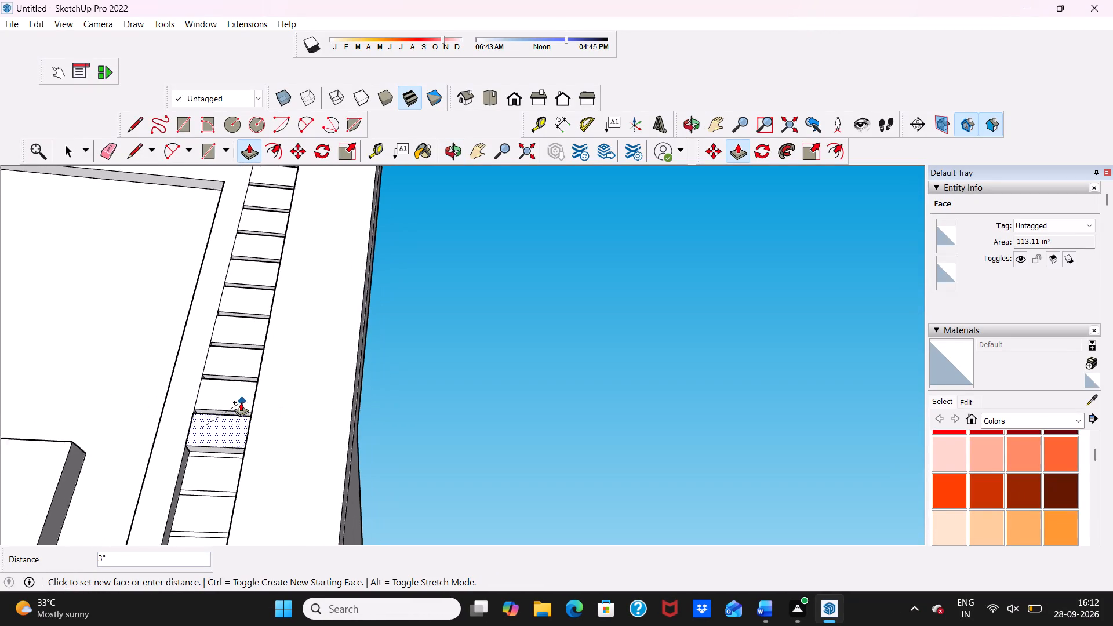
scroll(241, 402, down, 1)
click(234, 392)
Pull the eleventh wide panel of the recess out 3", matching the raised panel directly above it.
click(200, 468)
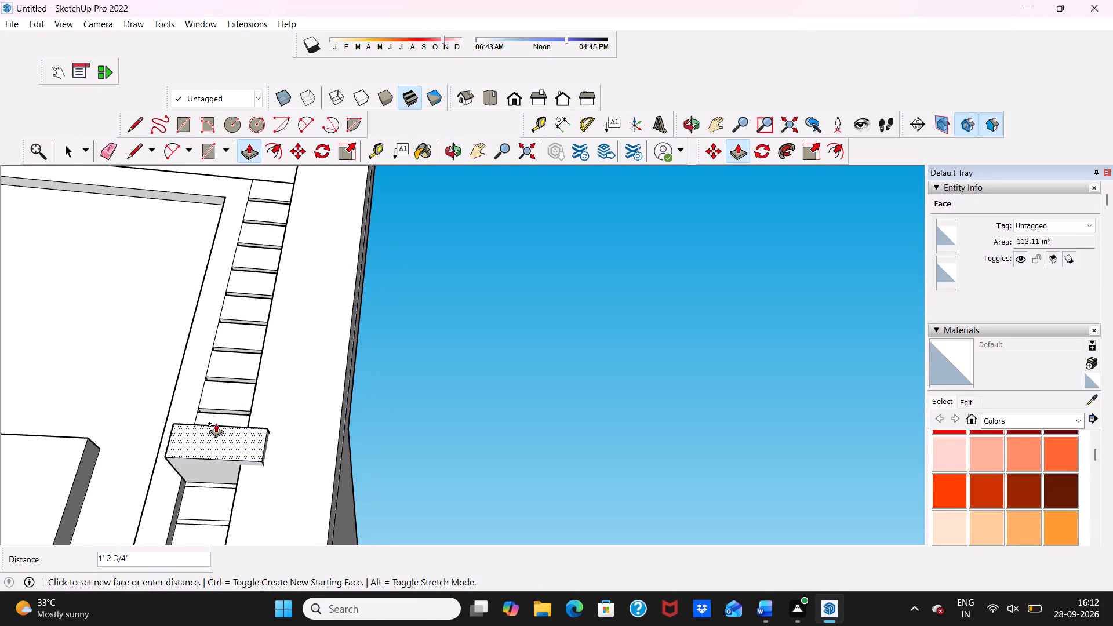
scroll(217, 419, down, 2)
middle_drag(217, 419, 205, 508)
scroll(218, 458, up, 4)
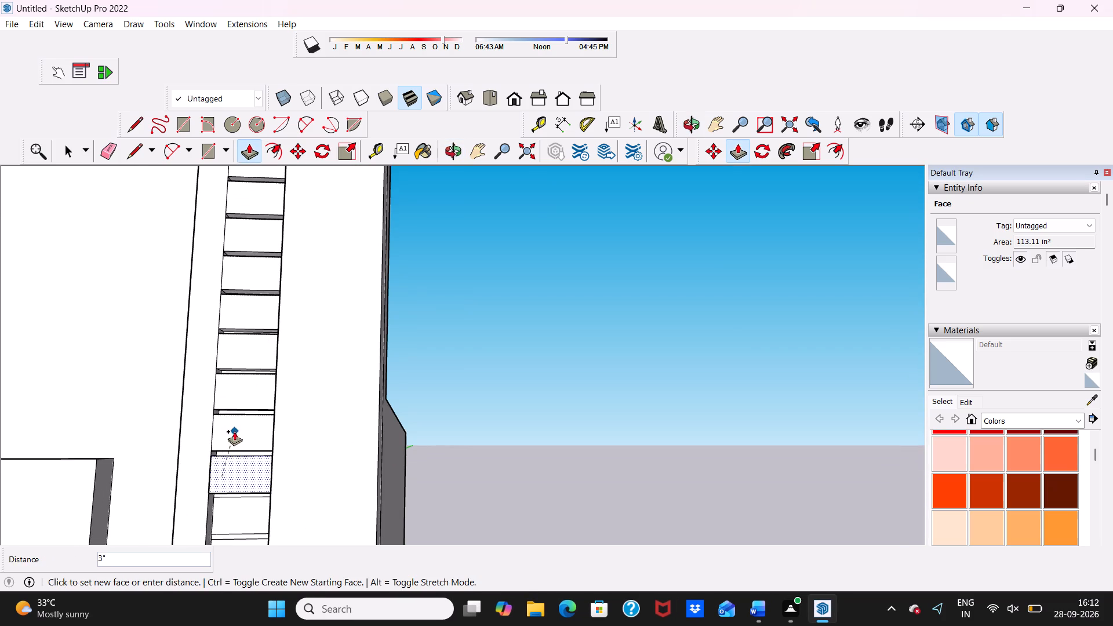
click(234, 431)
Pull the twelfth wide panel from the top of the recess out 3", flush with the raised panels above.
scroll(225, 439, down, 5)
middle_drag(212, 469, 267, 255)
scroll(183, 375, up, 4)
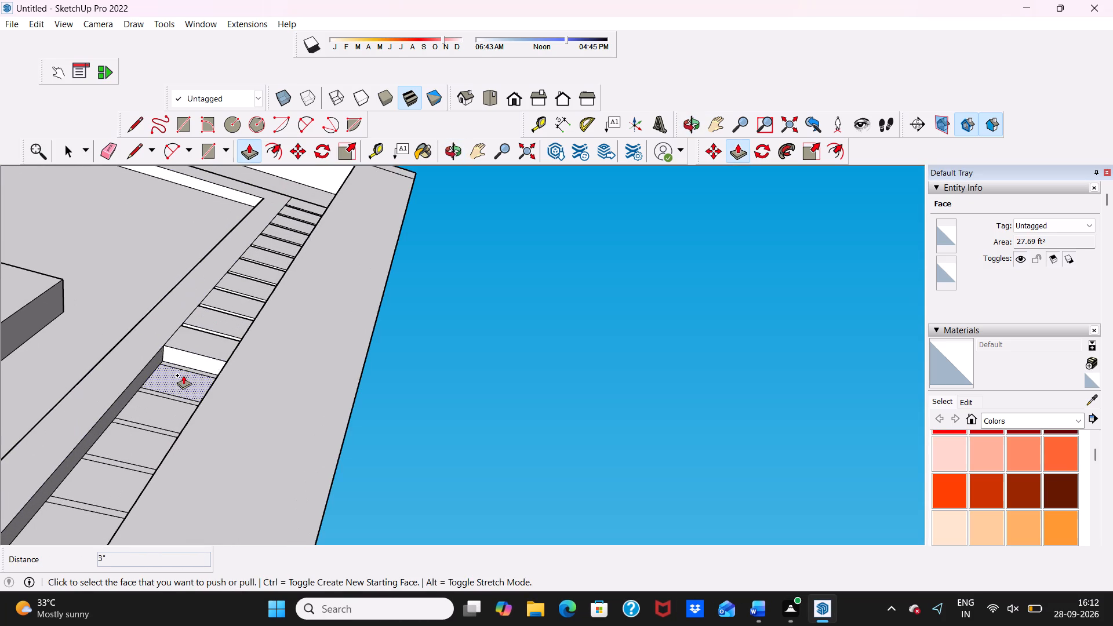
click(183, 374)
scroll(193, 341, down, 2)
middle_drag(193, 341, 139, 399)
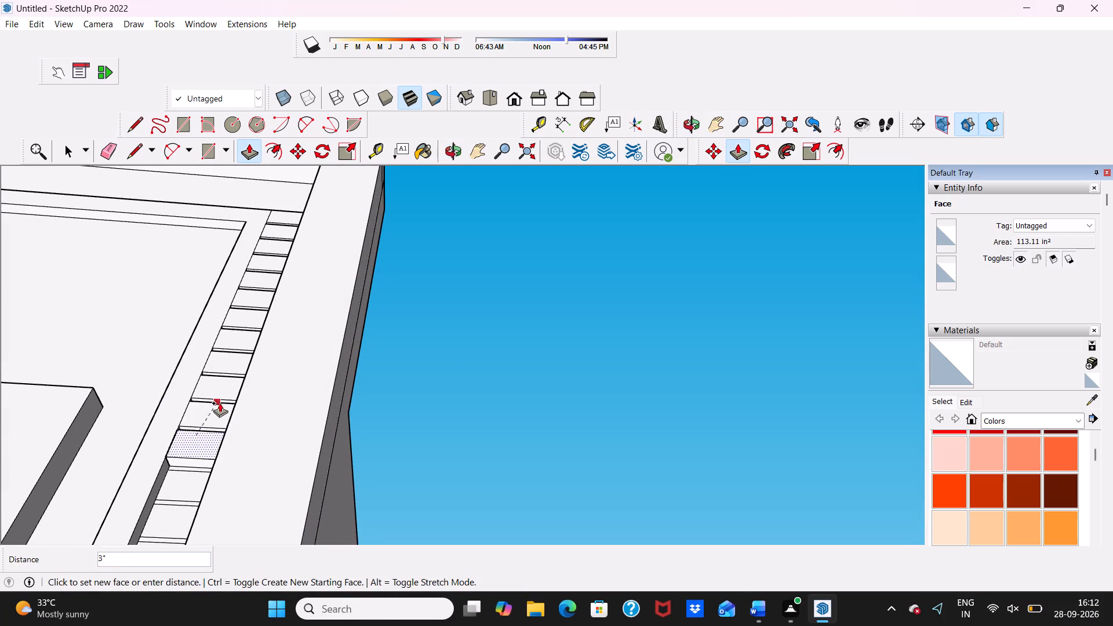
click(222, 400)
Pull the thirteenth wide panel of the recess out 3", level with the raised panel directly above it.
scroll(198, 441, down, 2)
scroll(203, 391, down, 2)
scroll(203, 391, up, 1)
scroll(205, 390, down, 9)
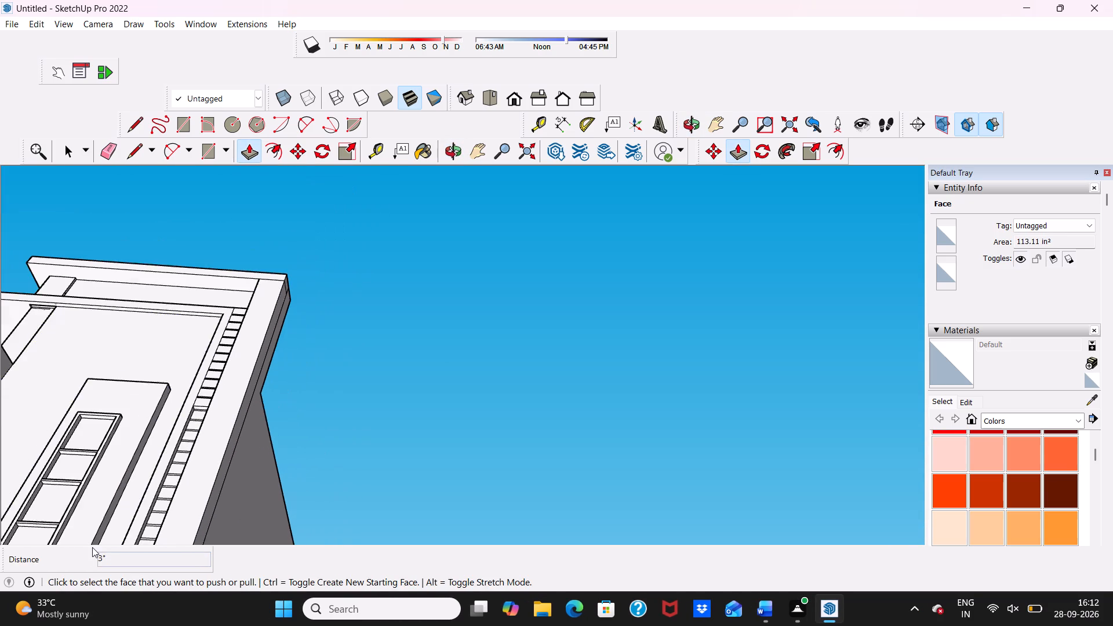
scroll(152, 490, up, 12)
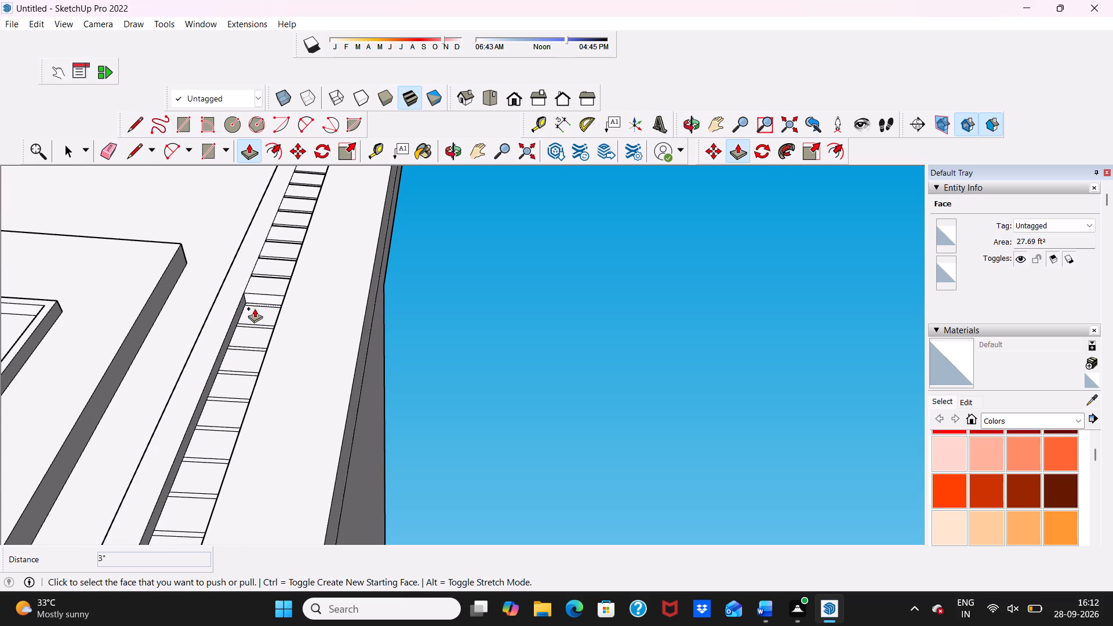
click(254, 310)
click(265, 277)
Pull the fourteenth wide panel of the recess out 3", flush with the raised panels above.
click(248, 340)
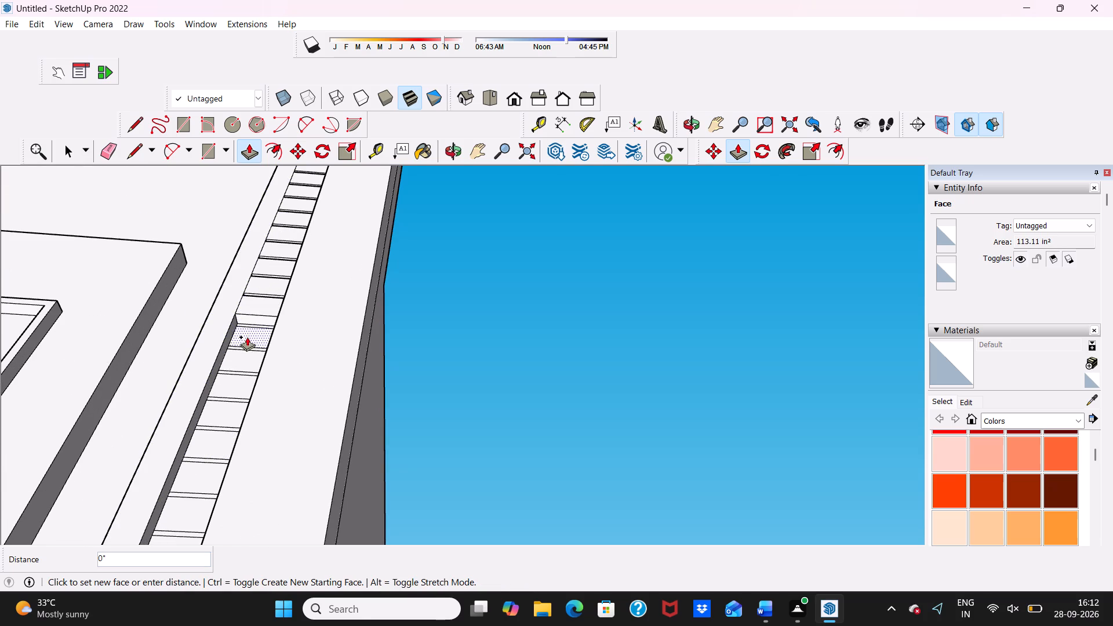
scroll(256, 312, down, 3)
middle_drag(256, 319, 248, 369)
scroll(256, 338, up, 1)
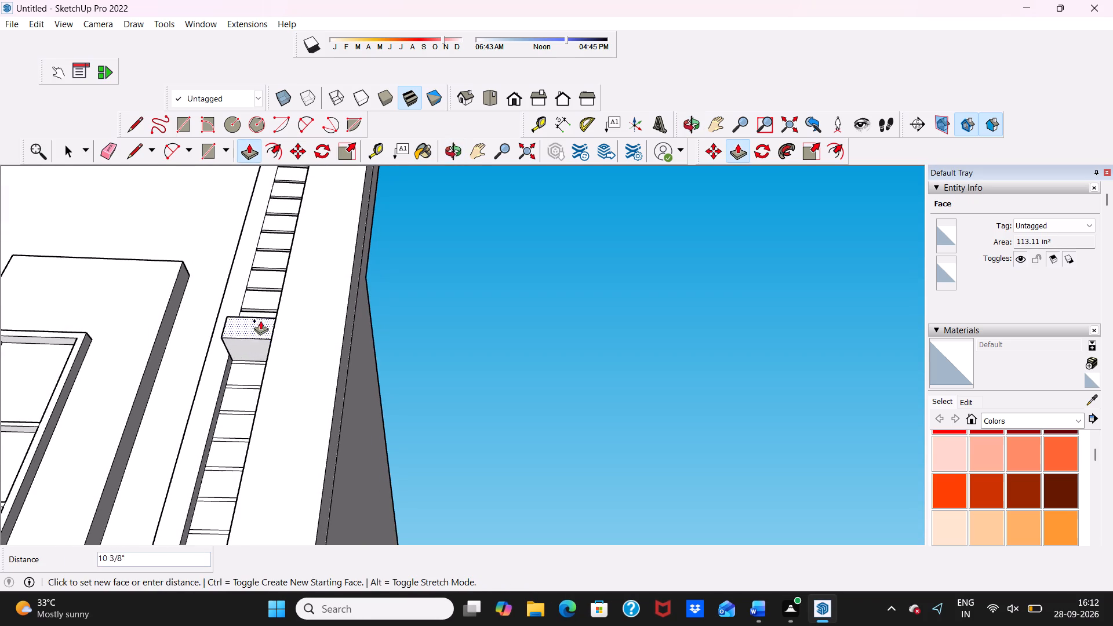
scroll(260, 319, down, 3)
middle_drag(263, 323, 270, 367)
scroll(264, 318, up, 5)
scroll(255, 304, down, 1)
middle_drag(255, 304, 268, 394)
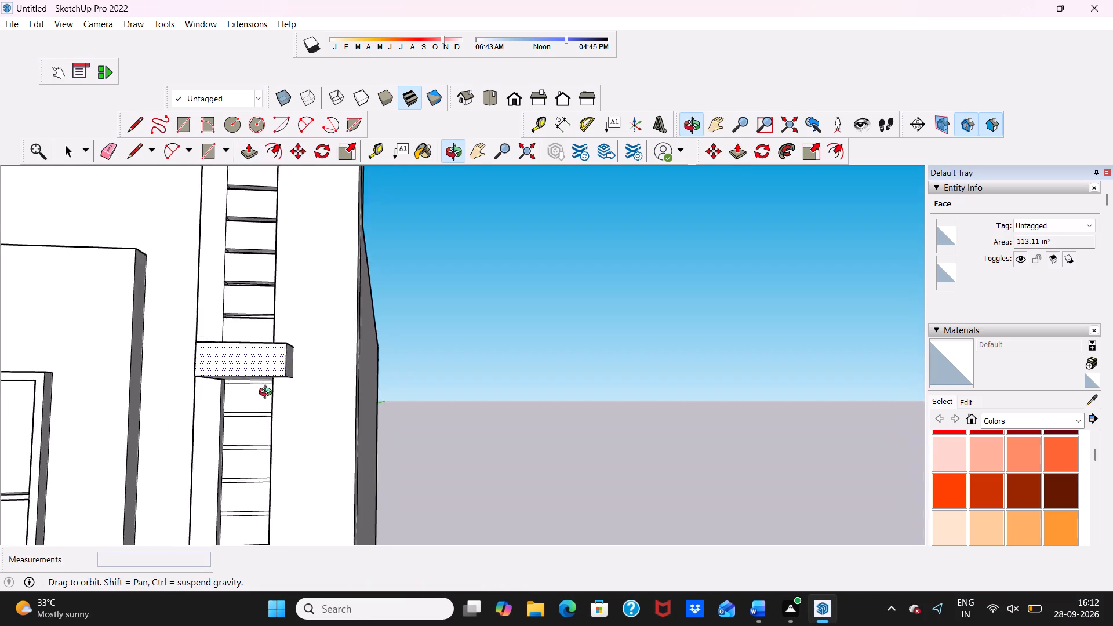
middle_drag(268, 394, 272, 416)
scroll(256, 347, up, 3)
click(247, 326)
Pull the fifteenth and sixteenth wide panels of the recess out 3" each, flush with the panels above.
scroll(240, 414, down, 1)
middle_drag(239, 418, 268, 265)
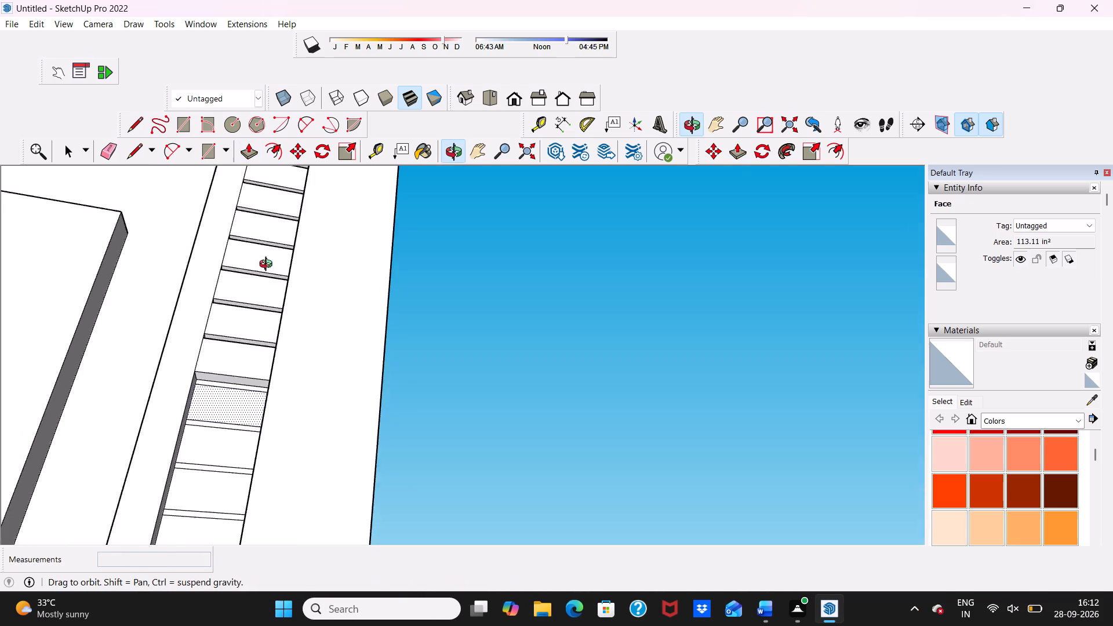
middle_drag(268, 265, 271, 238)
scroll(214, 381, up, 2)
click(214, 383)
scroll(219, 335, down, 2)
middle_drag(219, 335, 220, 352)
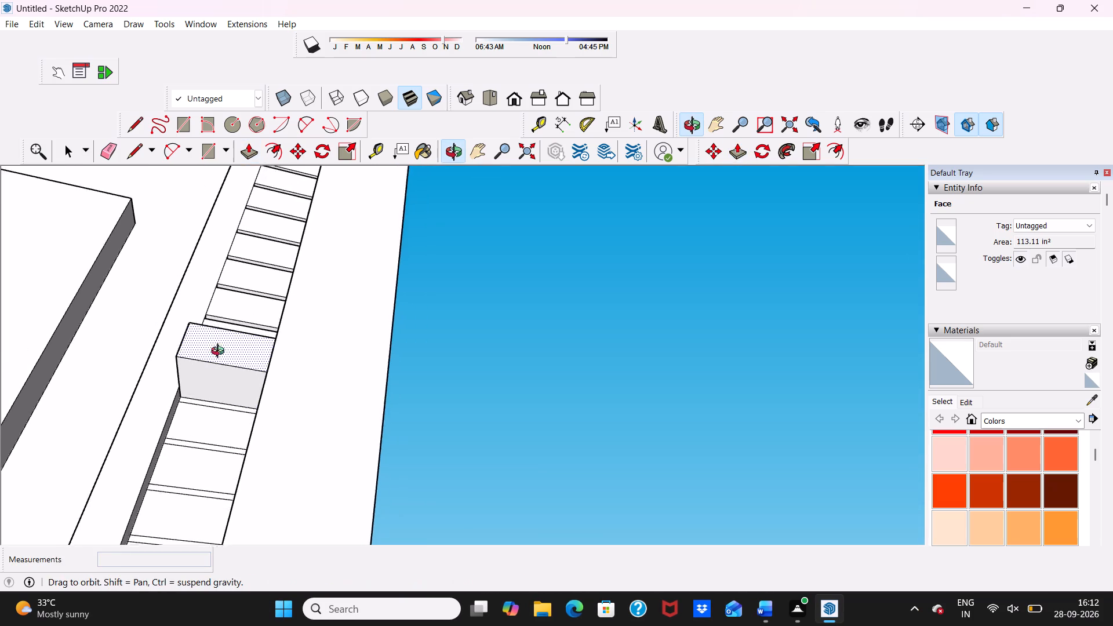
middle_drag(220, 352, 209, 416)
scroll(220, 358, down, 1)
middle_drag(220, 356, 275, 526)
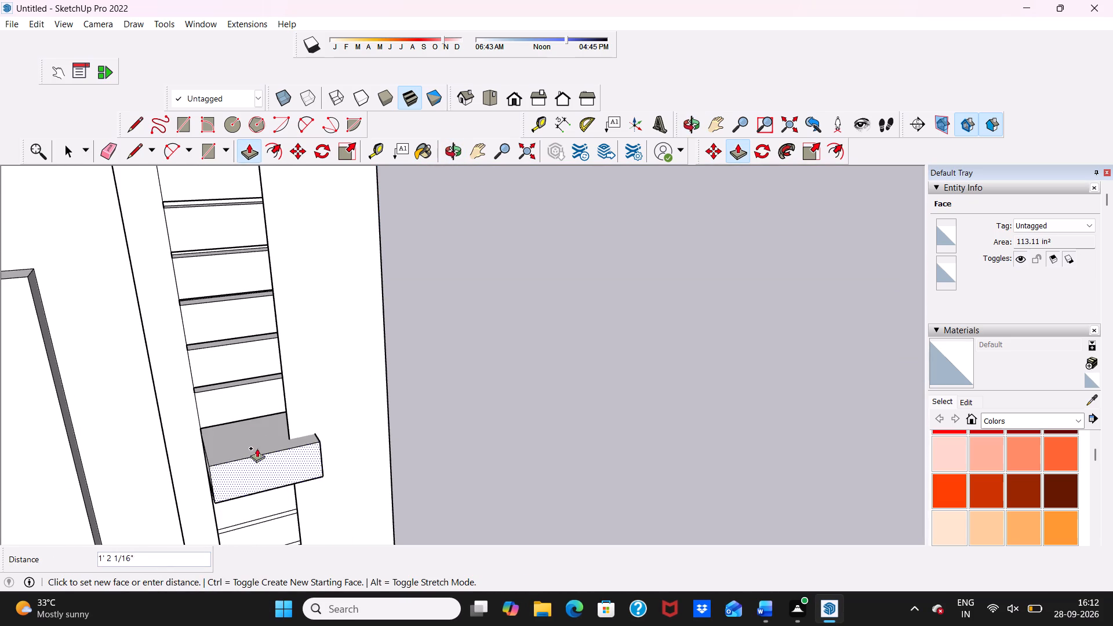
click(238, 407)
click(246, 473)
click(244, 435)
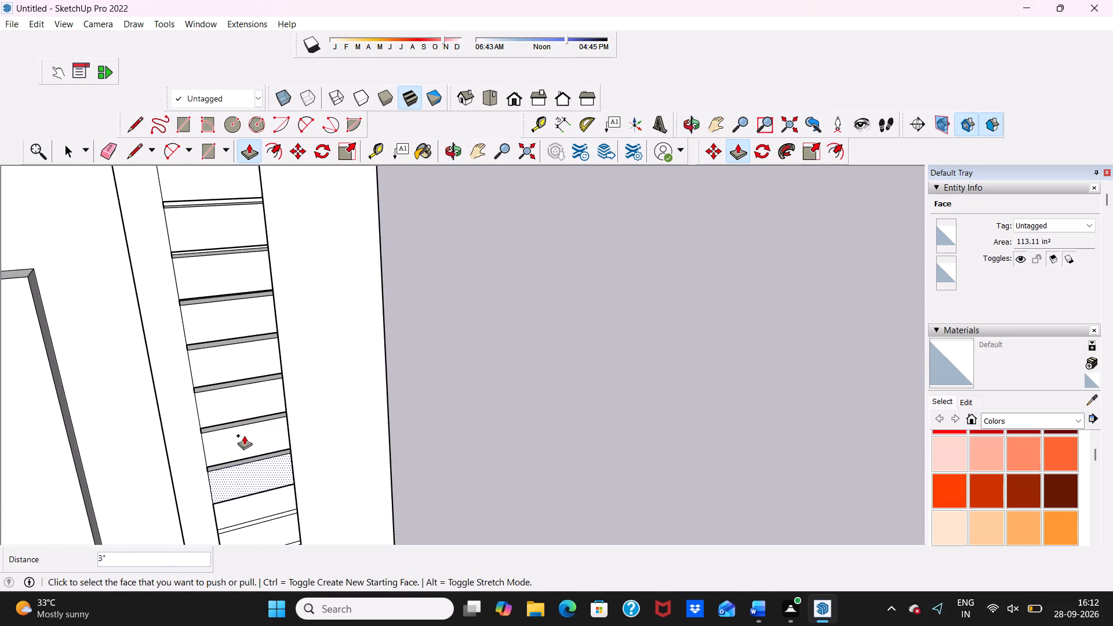
Pull the seventeenth wide panel from the top of the recess out 3", level with the raised panels above.
scroll(244, 435, down, 20)
scroll(244, 435, down, 1)
scroll(246, 494, up, 4)
scroll(257, 421, down, 4)
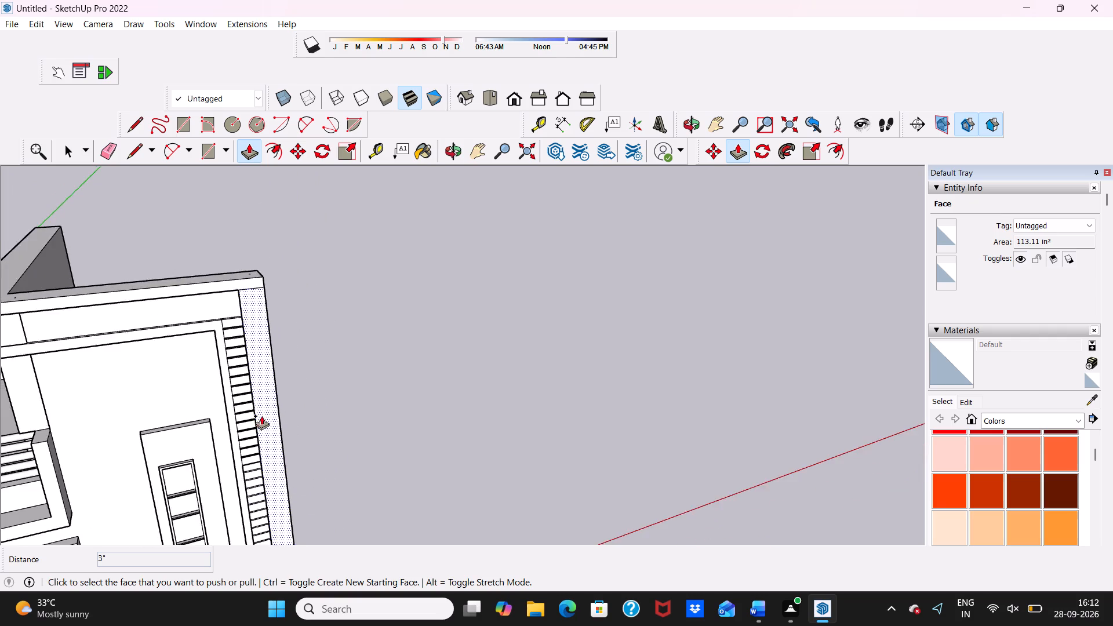
scroll(261, 416, down, 8)
scroll(267, 503, up, 10)
scroll(267, 492, down, 2)
scroll(283, 417, down, 4)
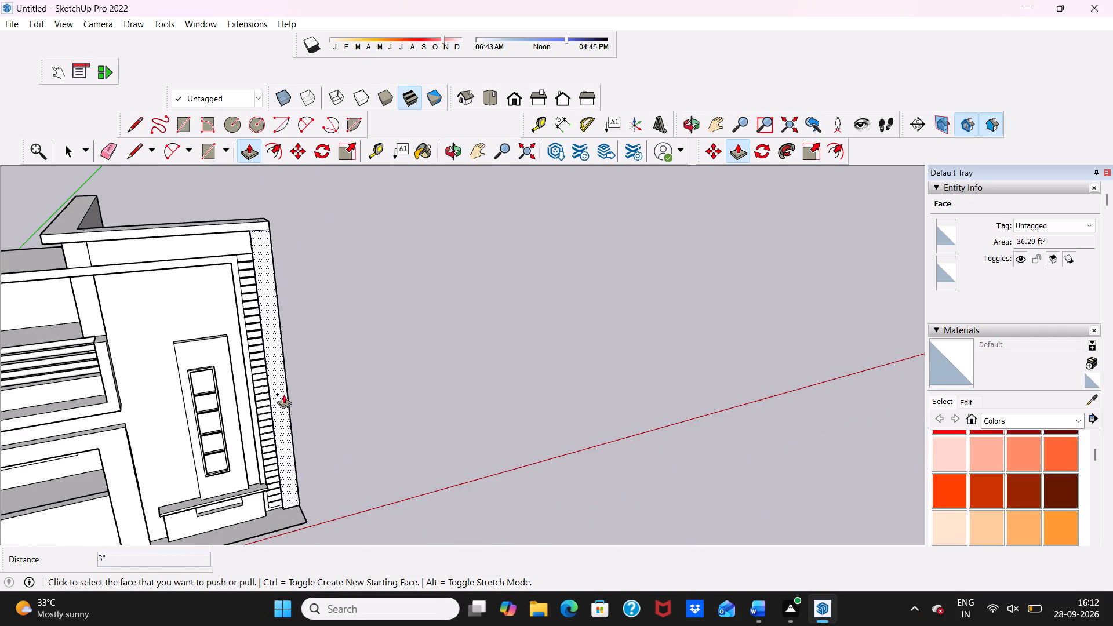
scroll(283, 394, down, 4)
scroll(255, 478, up, 10)
scroll(252, 262, down, 5)
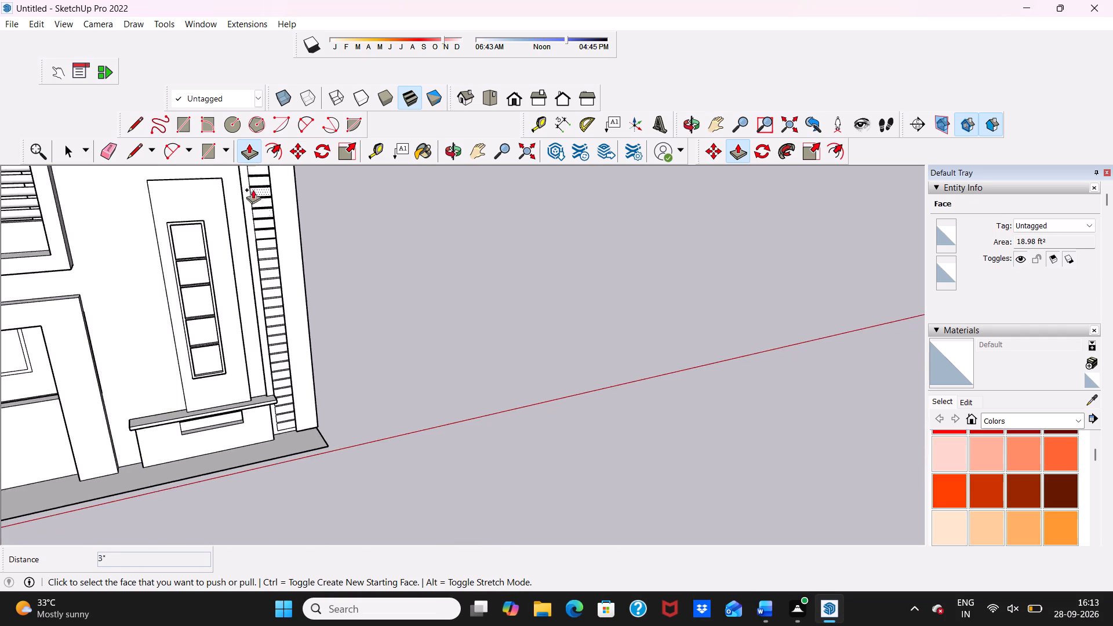
scroll(254, 187, up, 9)
scroll(265, 282, down, 1)
middle_drag(265, 282, 241, 325)
scroll(256, 301, up, 4)
click(271, 288)
click(281, 252)
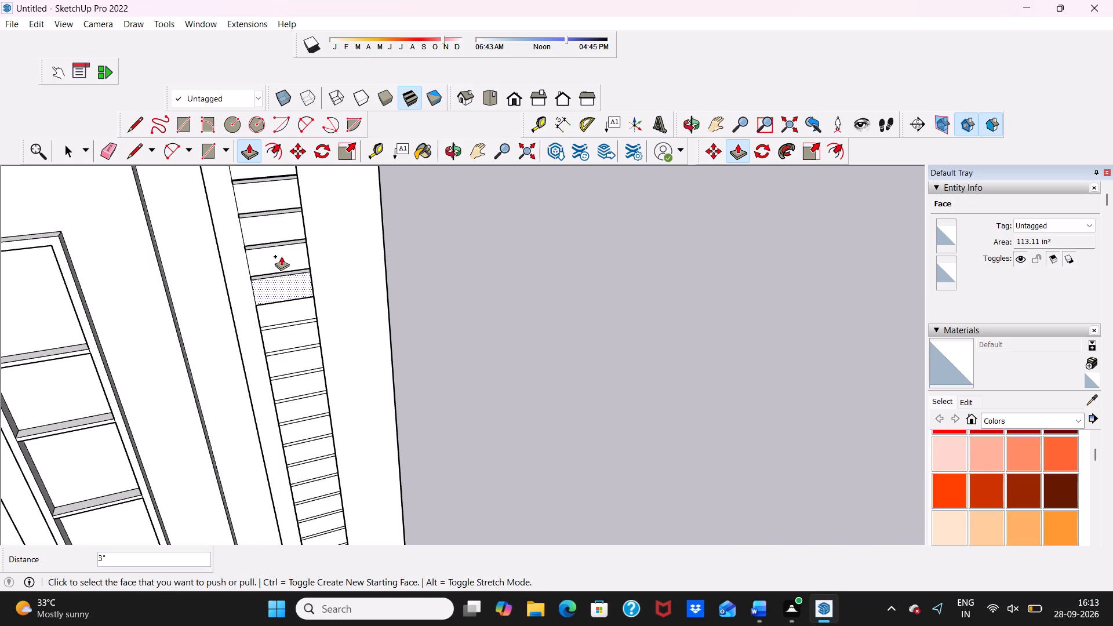
Pull the eighteenth to twenty-first wide panels of the recess out 3" each, matching the raised panels above.
click(277, 310)
click(280, 284)
click(277, 335)
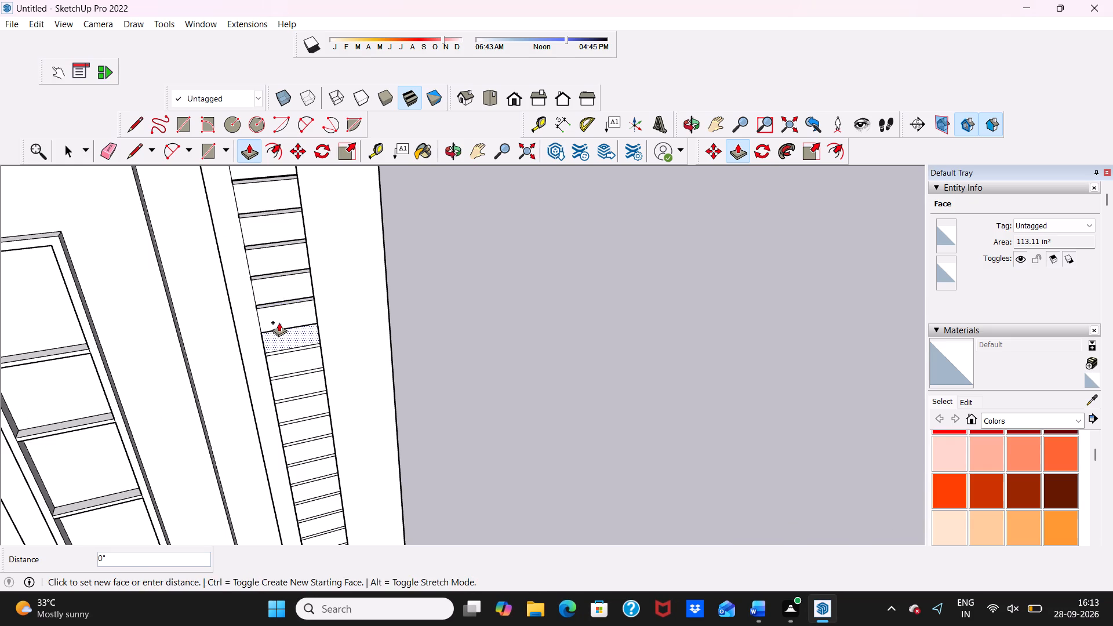
click(283, 302)
click(283, 365)
drag(290, 331, 291, 339)
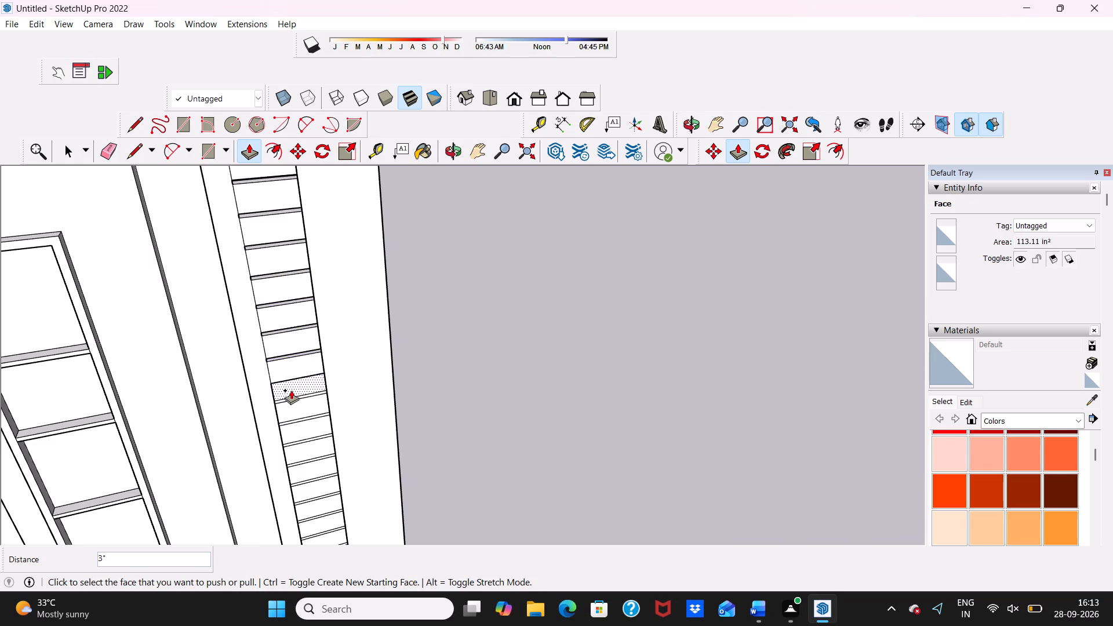
click(291, 390)
click(297, 359)
Pull the twenty-second and twenty-third wide panels of the recess out 3" each, flush with the panels above.
scroll(294, 374, down, 6)
scroll(292, 472, up, 1)
scroll(292, 472, down, 4)
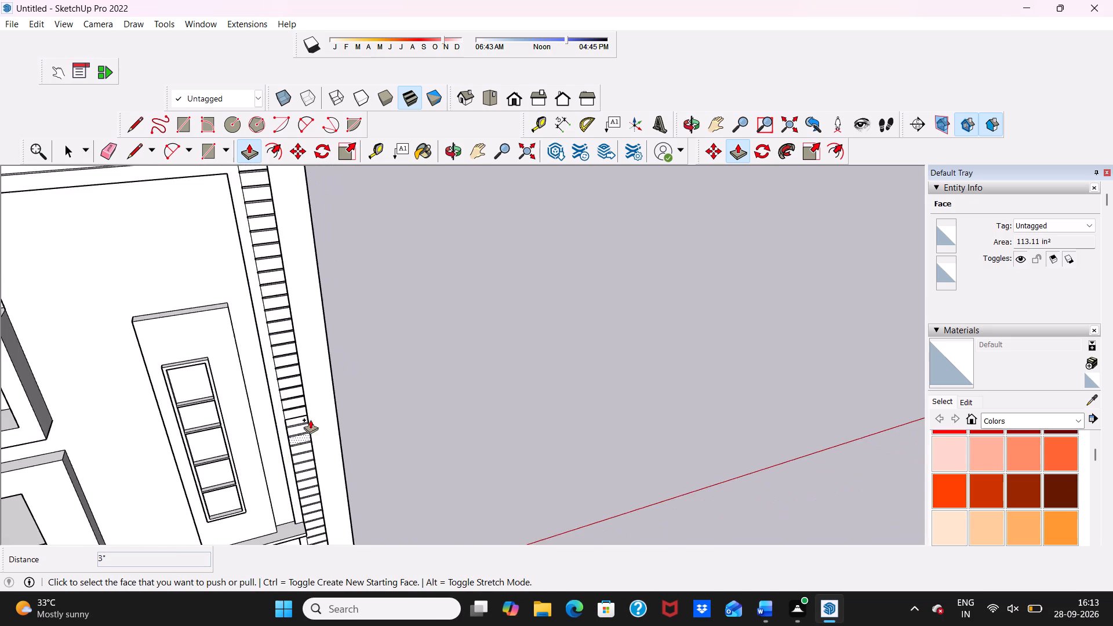
scroll(310, 420, down, 2)
scroll(299, 496, up, 10)
middle_drag(300, 445, 296, 399)
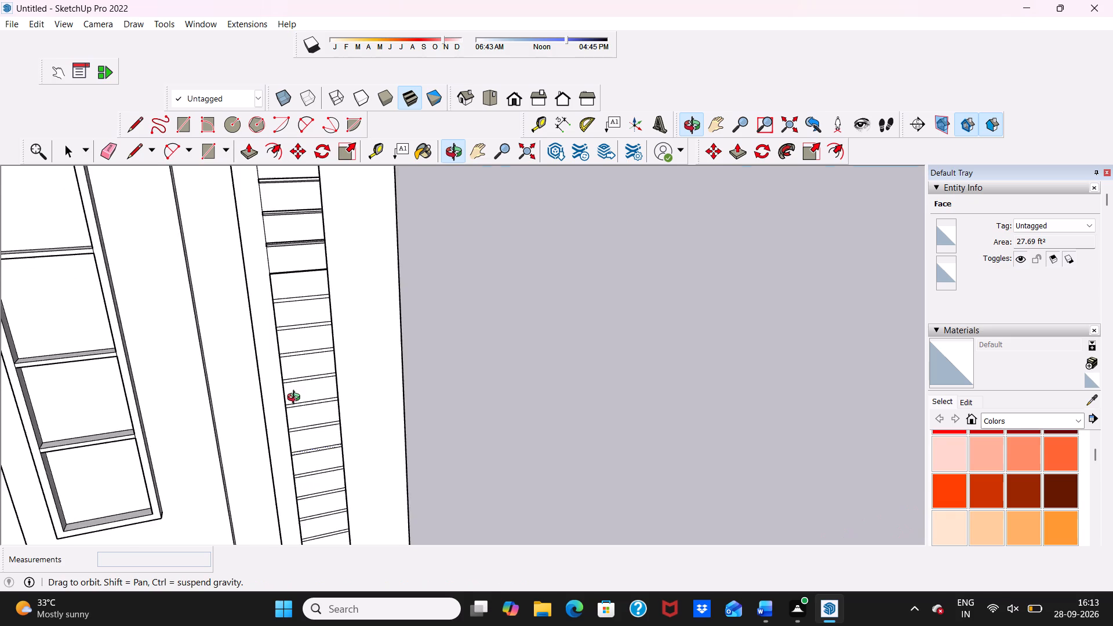
middle_drag(296, 399, 280, 294)
scroll(283, 317, down, 7)
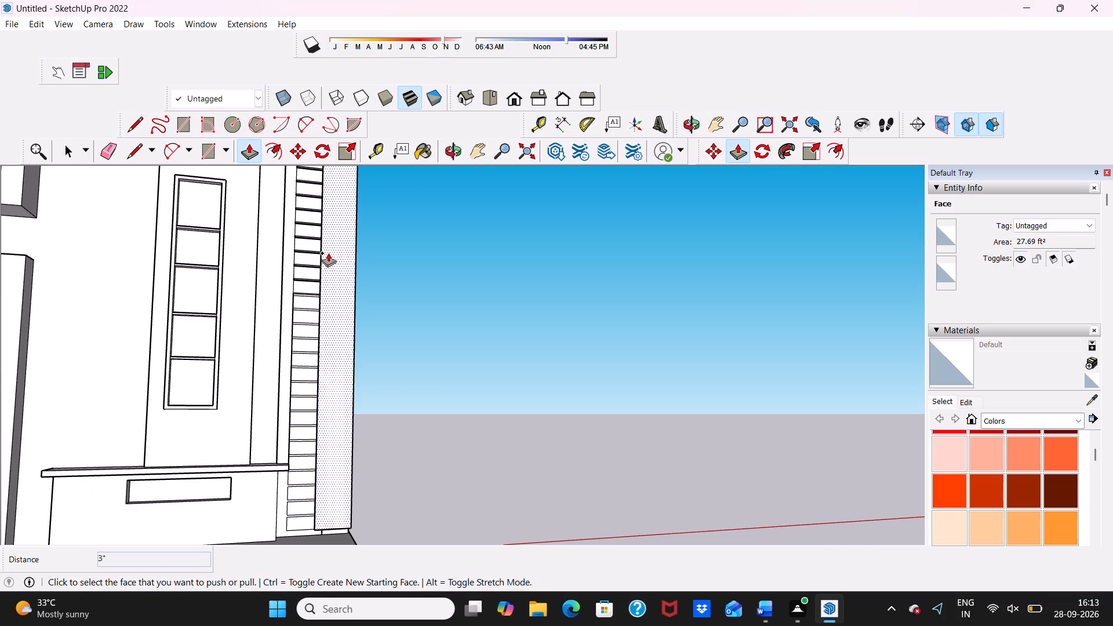
scroll(319, 278, up, 5)
click(300, 316)
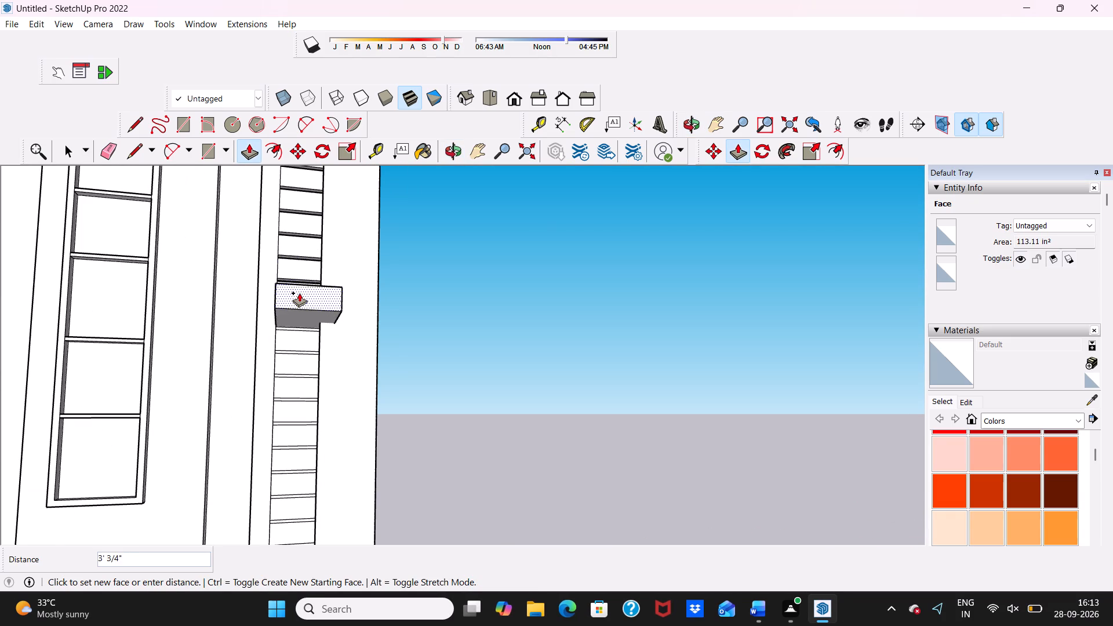
scroll(299, 292, down, 3)
middle_drag(299, 292, 279, 388)
click(294, 276)
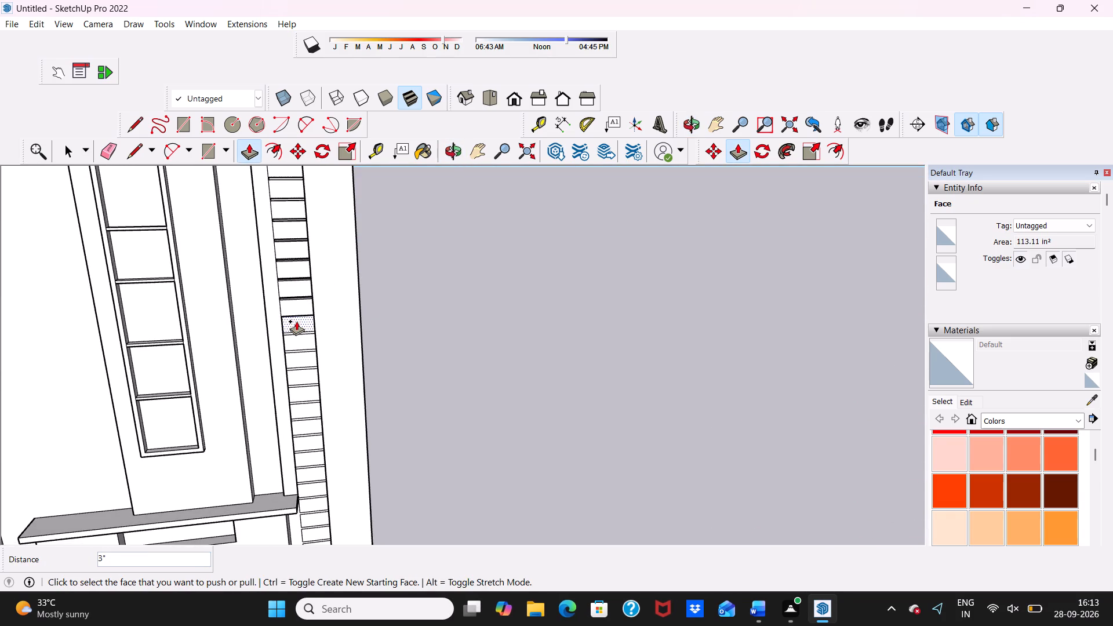
click(296, 318)
click(300, 294)
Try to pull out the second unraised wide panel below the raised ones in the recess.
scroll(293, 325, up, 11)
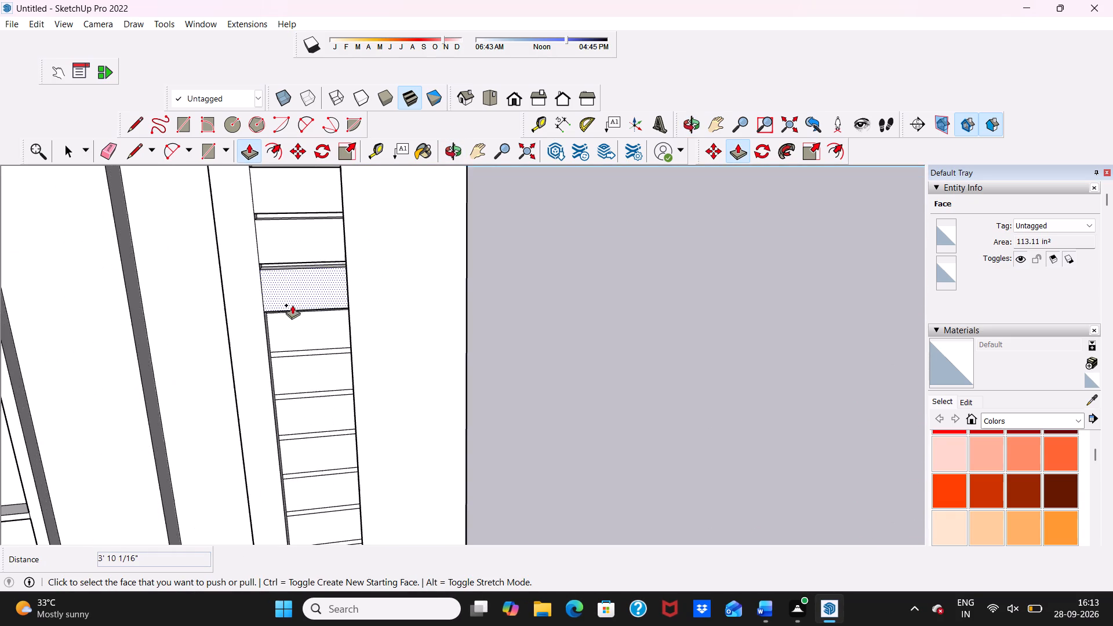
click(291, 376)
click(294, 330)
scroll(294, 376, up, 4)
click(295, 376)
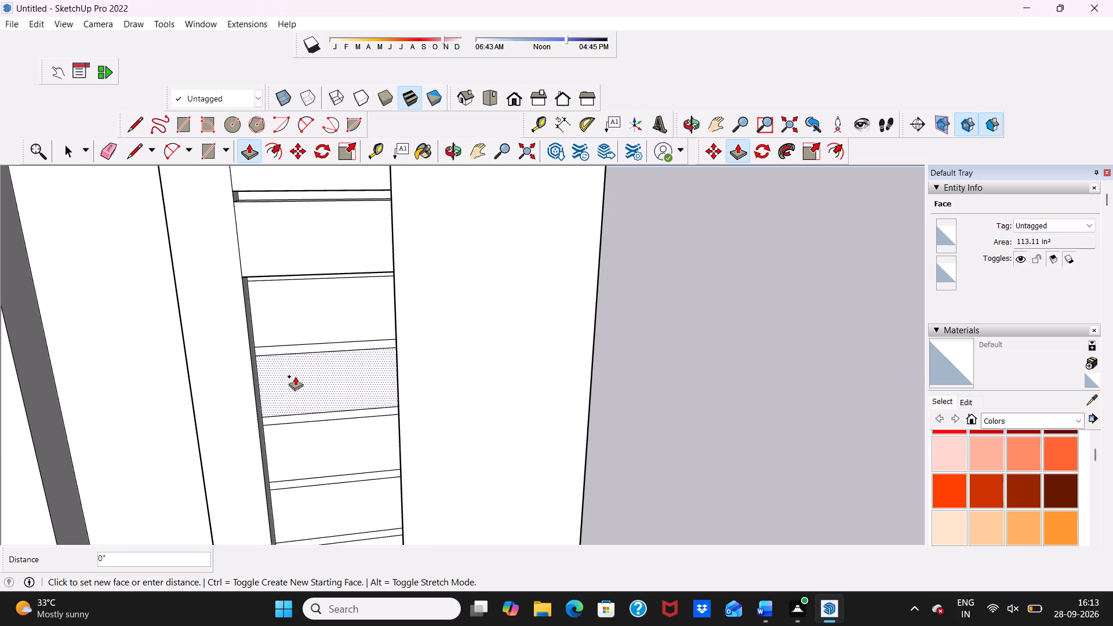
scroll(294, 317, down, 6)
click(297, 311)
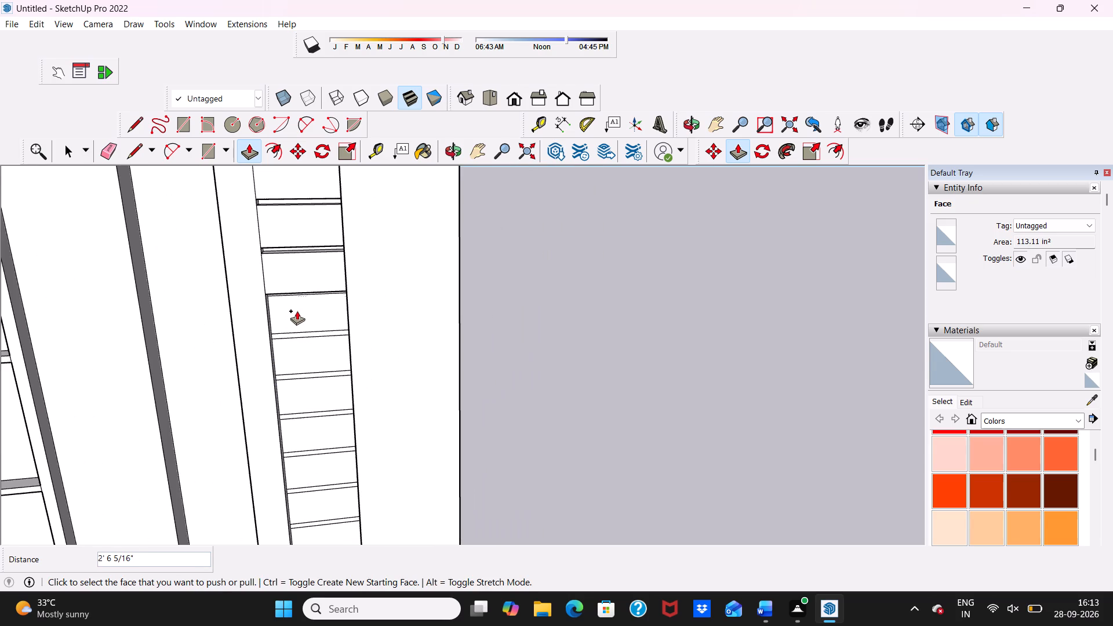
Pull the twenty-fourth wide panel, directly below the raised ones in the recess, out 3".
scroll(299, 268, down, 4)
middle_drag(299, 268, 368, 165)
middle_drag(375, 170, 381, 179)
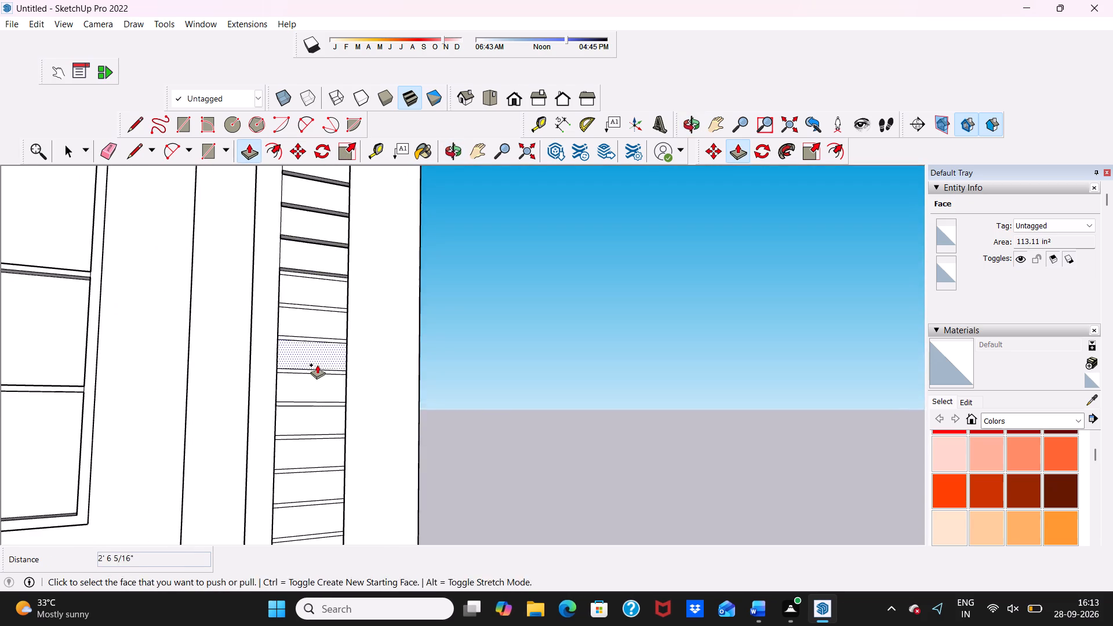
middle_drag(317, 365, 378, 281)
scroll(343, 281, up, 5)
click(300, 279)
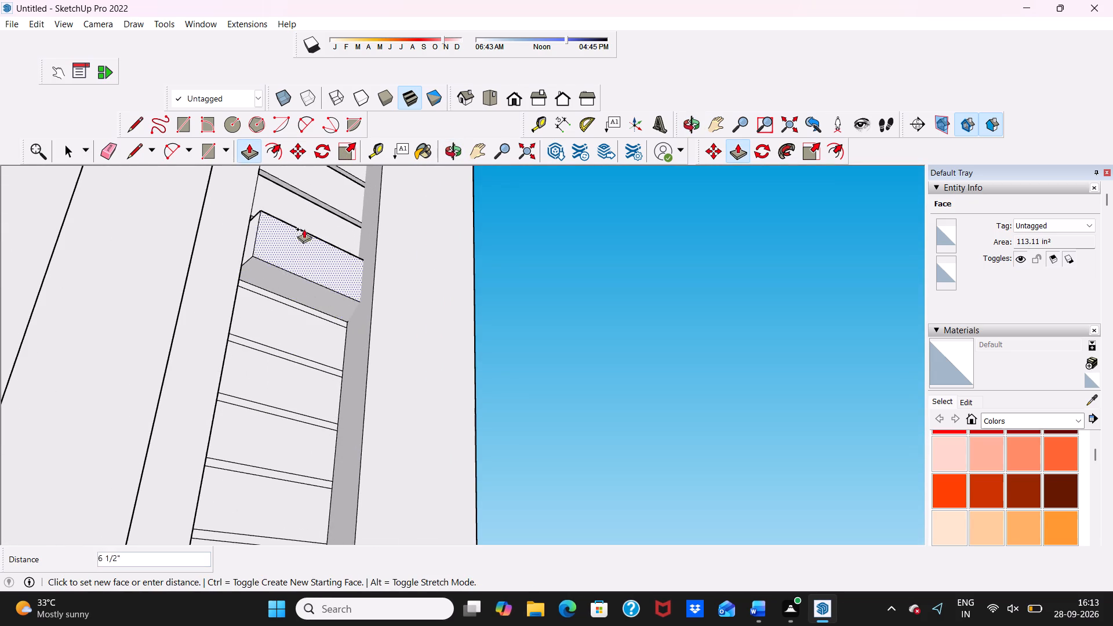
scroll(304, 225, down, 3)
middle_drag(304, 225, 278, 323)
click(267, 221)
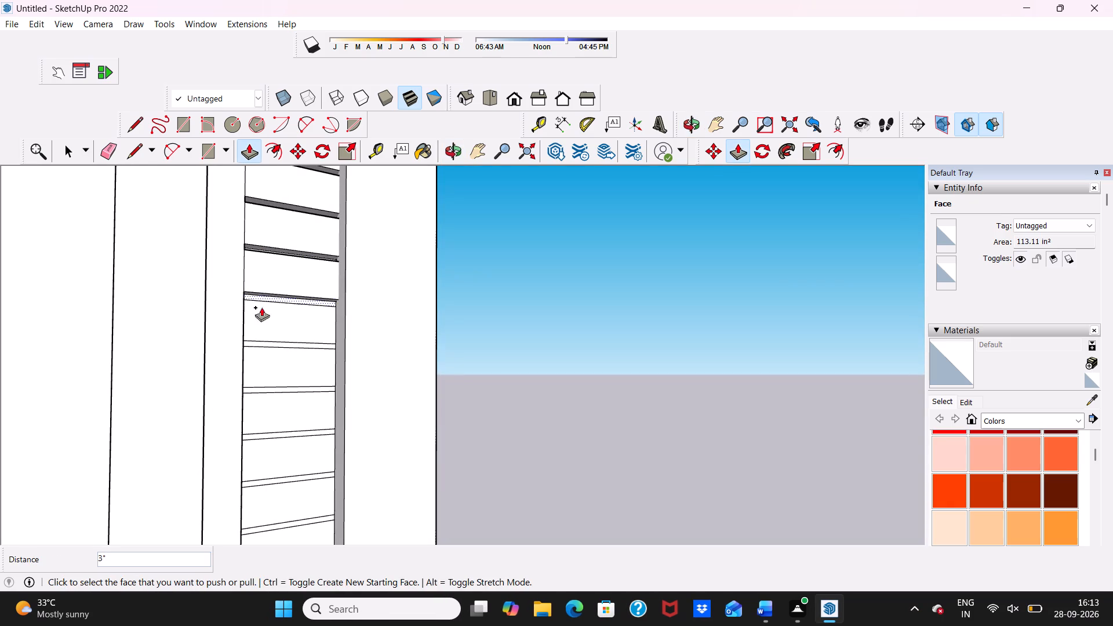
Pull the twenty-fifth, twenty-sixth and twenty-seventh wide panels of the recess out 3" each, flush with those above.
click(264, 319)
click(272, 264)
click(263, 369)
click(272, 310)
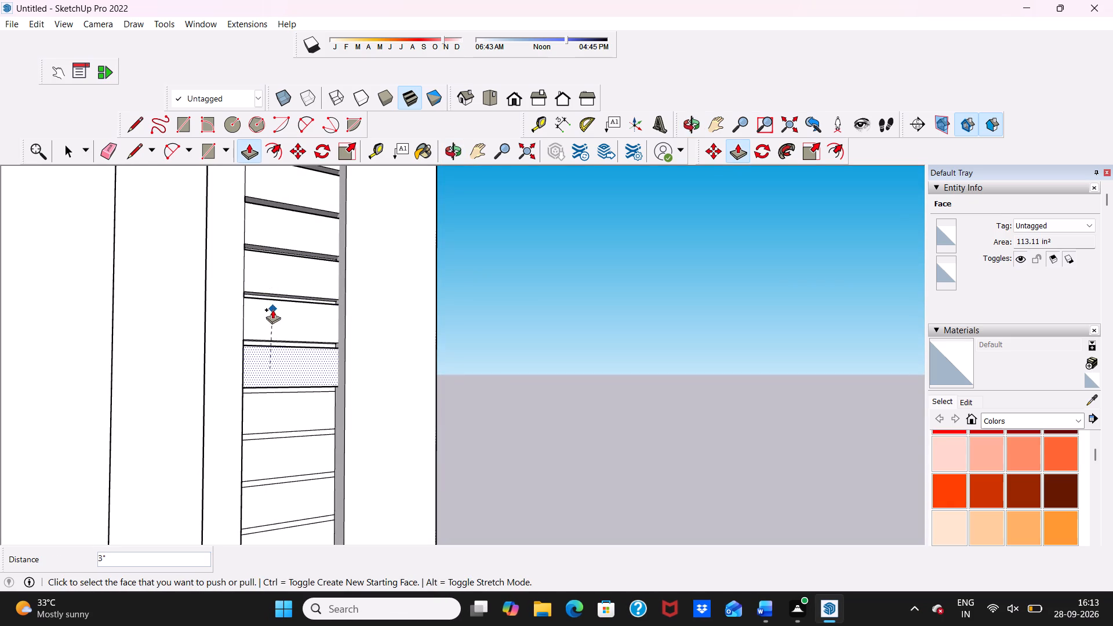
click(274, 401)
click(274, 354)
Pull the twenty-eighth wide panel in the lower part of the recess out 3", level with the raised panels above.
scroll(275, 368, down, 8)
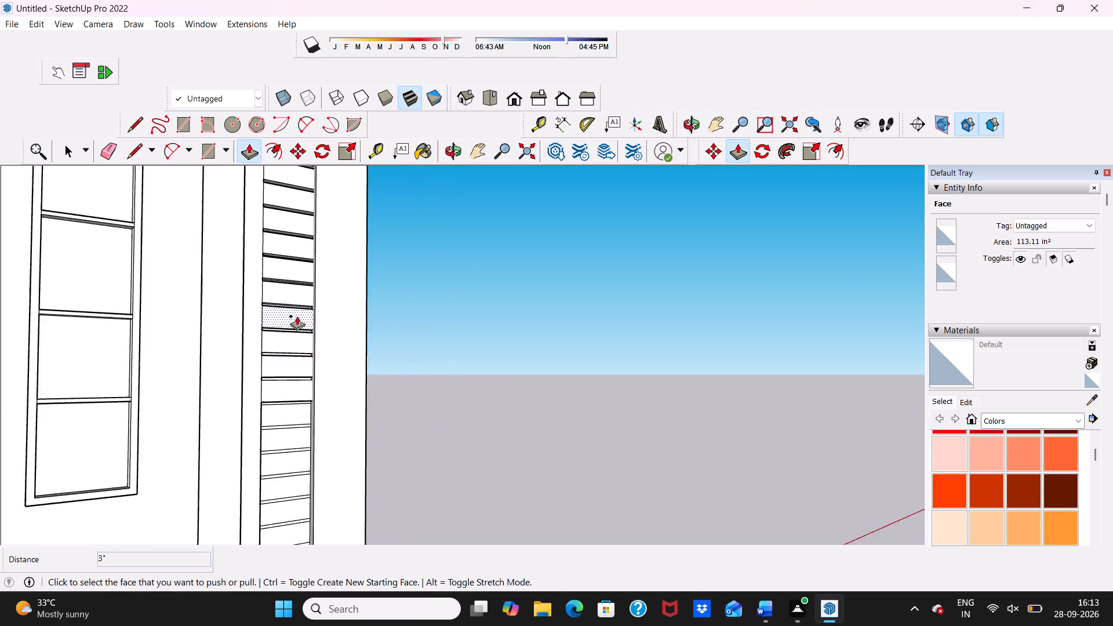
scroll(297, 316, down, 9)
middle_drag(254, 400, 238, 229)
scroll(296, 339, up, 2)
scroll(296, 339, down, 1)
scroll(296, 339, up, 3)
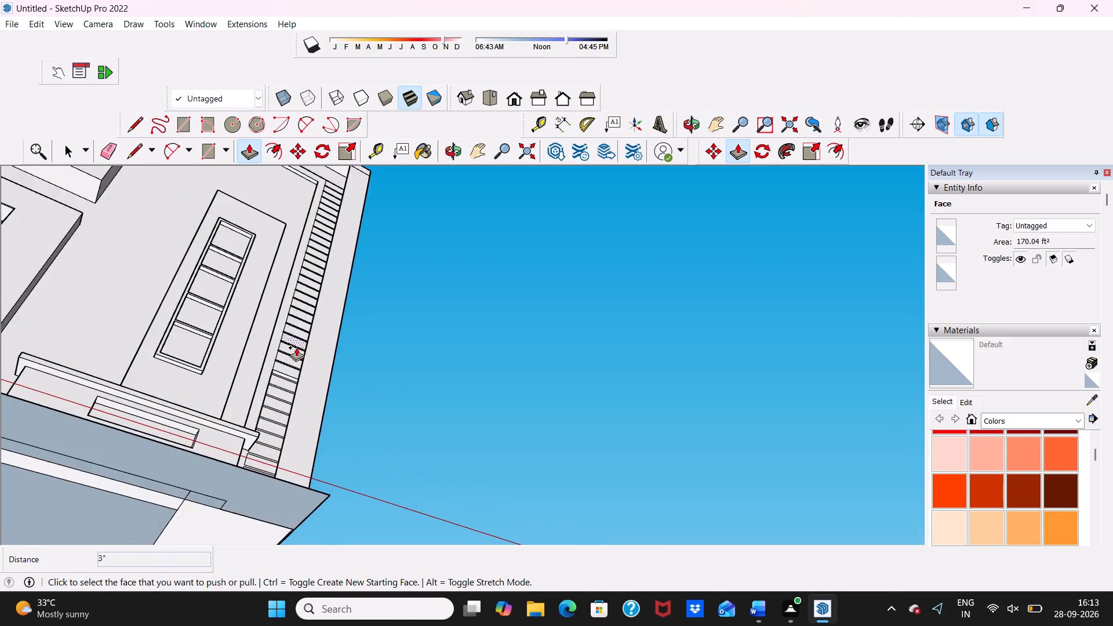
scroll(296, 347, up, 9)
scroll(268, 377, down, 3)
middle_drag(245, 412, 268, 339)
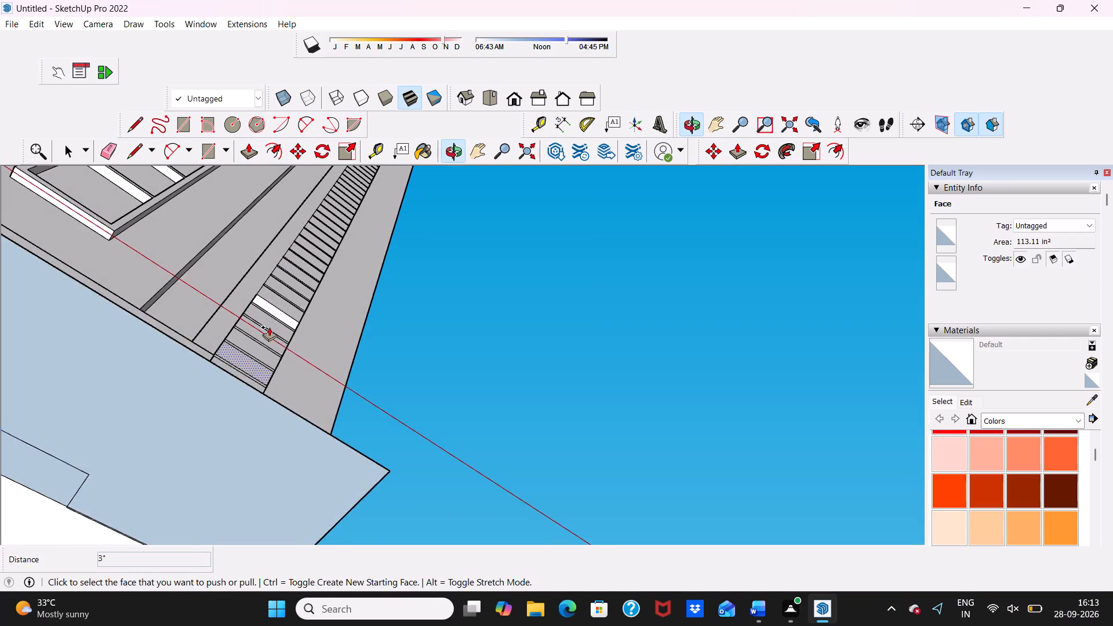
scroll(269, 326, up, 6)
click(272, 316)
click(287, 282)
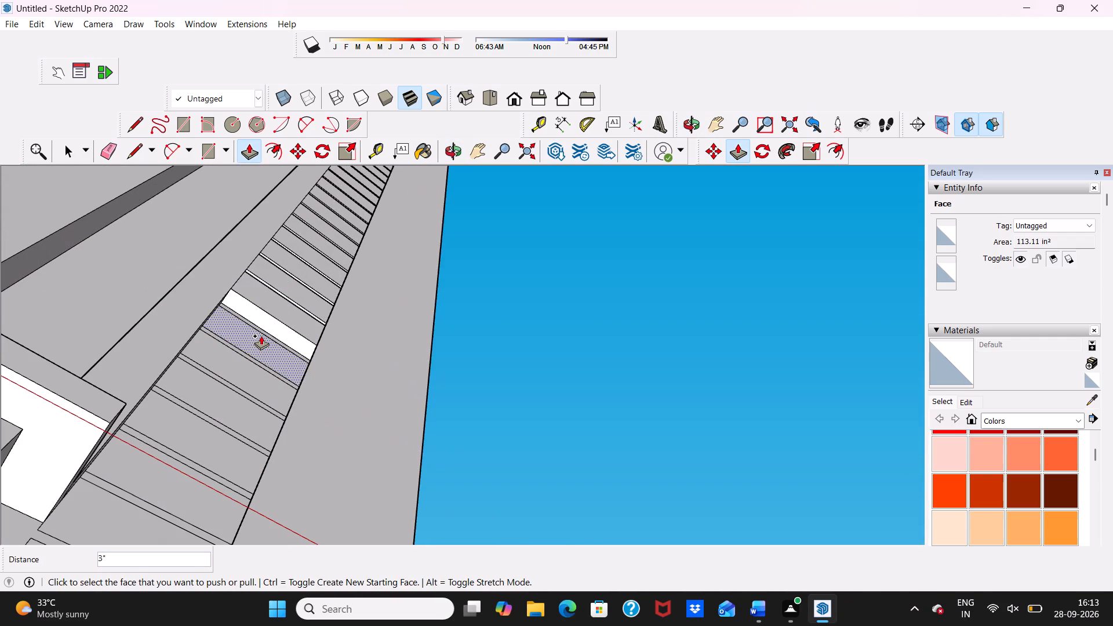
Pull the twenty-ninth wide panel of the recess out 3", matching the raised panel directly above it.
click(261, 336)
scroll(277, 308, down, 4)
middle_drag(277, 308, 252, 366)
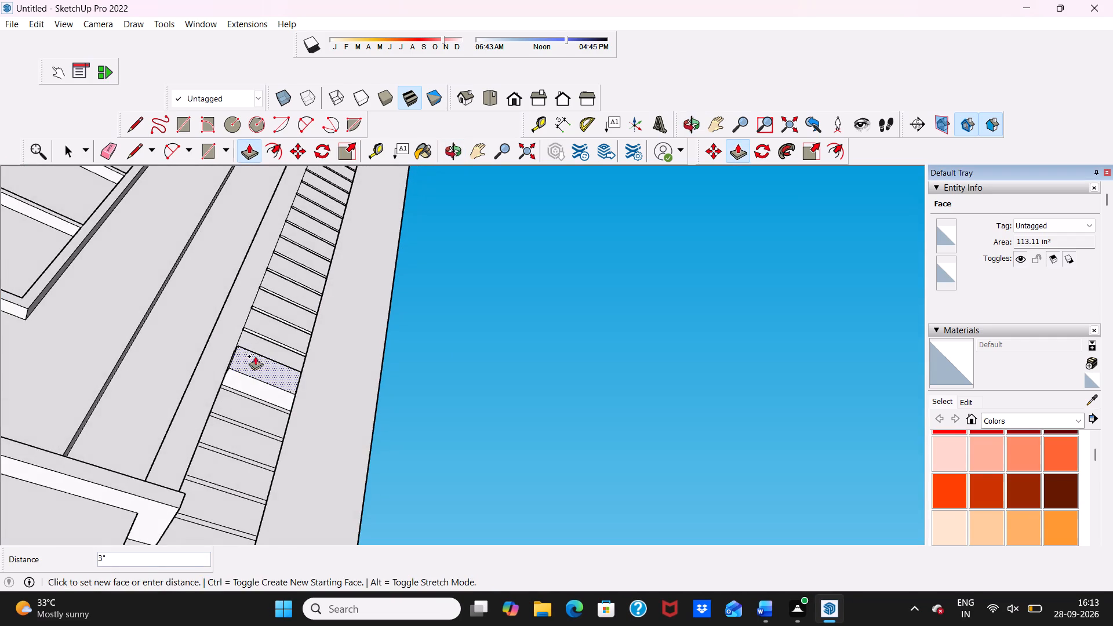
click(265, 333)
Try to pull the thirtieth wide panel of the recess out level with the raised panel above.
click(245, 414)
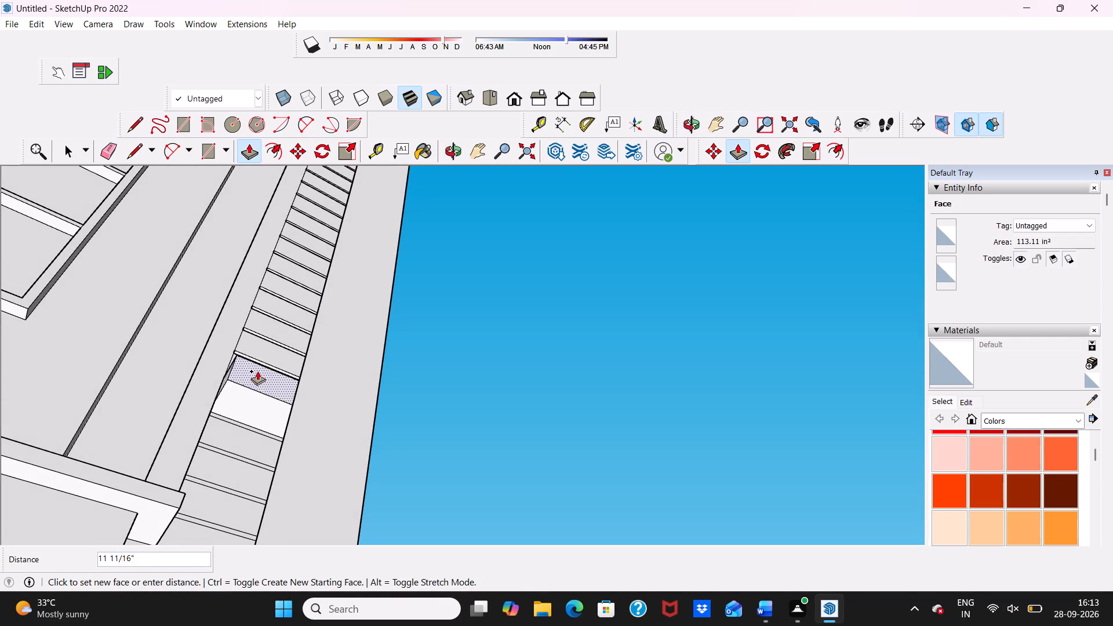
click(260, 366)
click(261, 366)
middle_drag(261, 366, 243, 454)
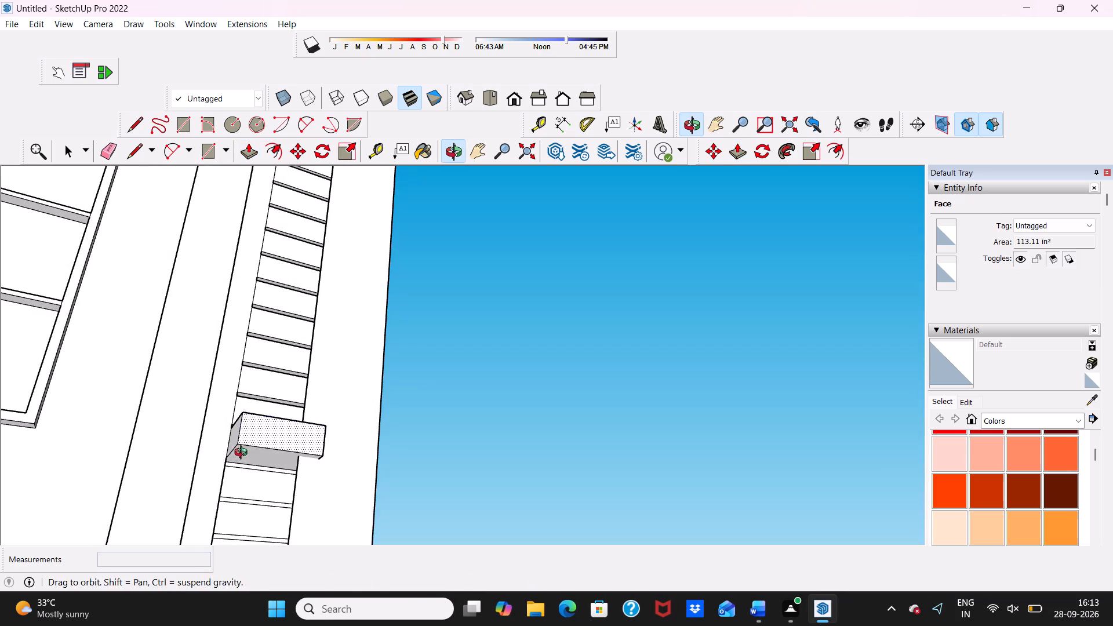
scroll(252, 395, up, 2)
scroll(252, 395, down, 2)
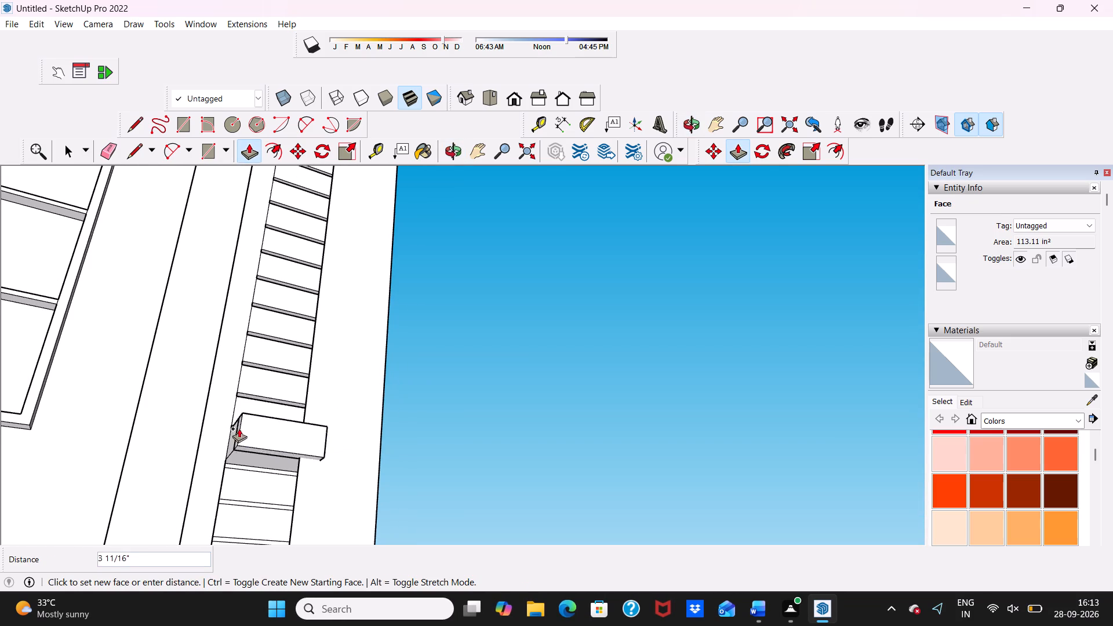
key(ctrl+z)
Pull the thirtieth and thirty-first wide panels of the recess out 3" each, flush with those above.
scroll(248, 439, up, 4)
click(245, 460)
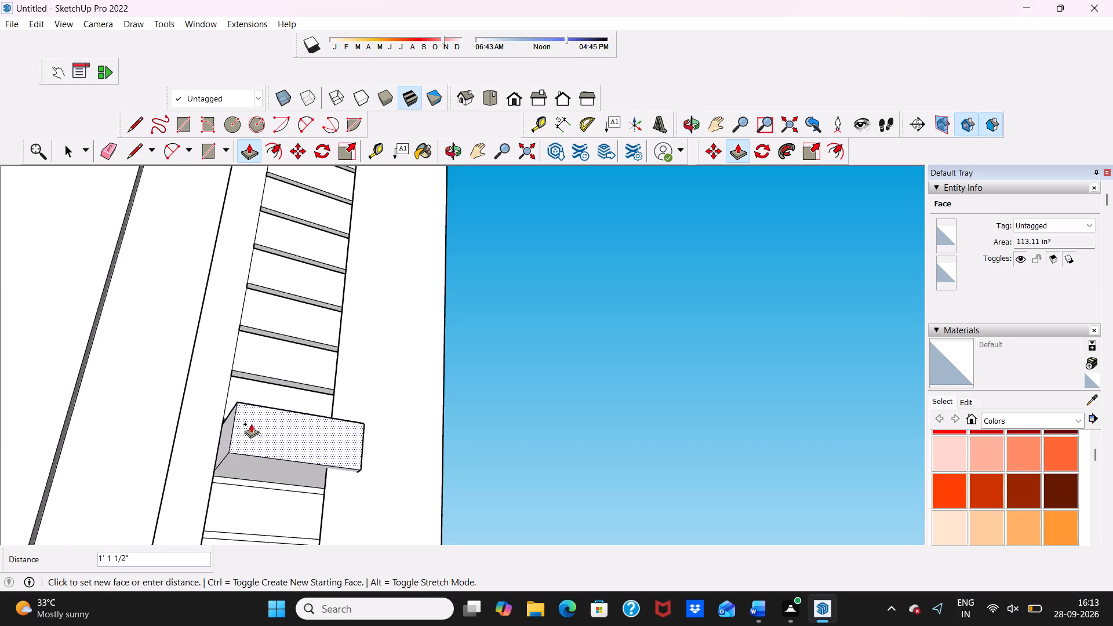
scroll(251, 424, down, 1)
middle_drag(251, 424, 209, 517)
scroll(232, 427, up, 4)
click(294, 417)
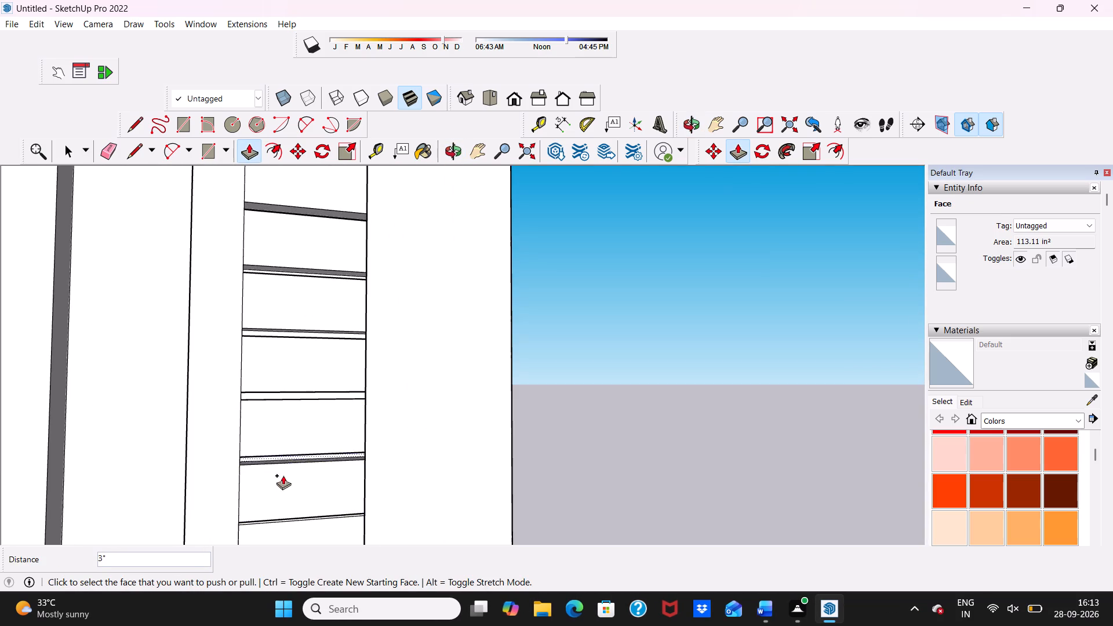
scroll(280, 428, down, 11)
middle_drag(256, 473, 214, 205)
middle_drag(238, 380, 248, 501)
scroll(292, 430, up, 4)
click(279, 383)
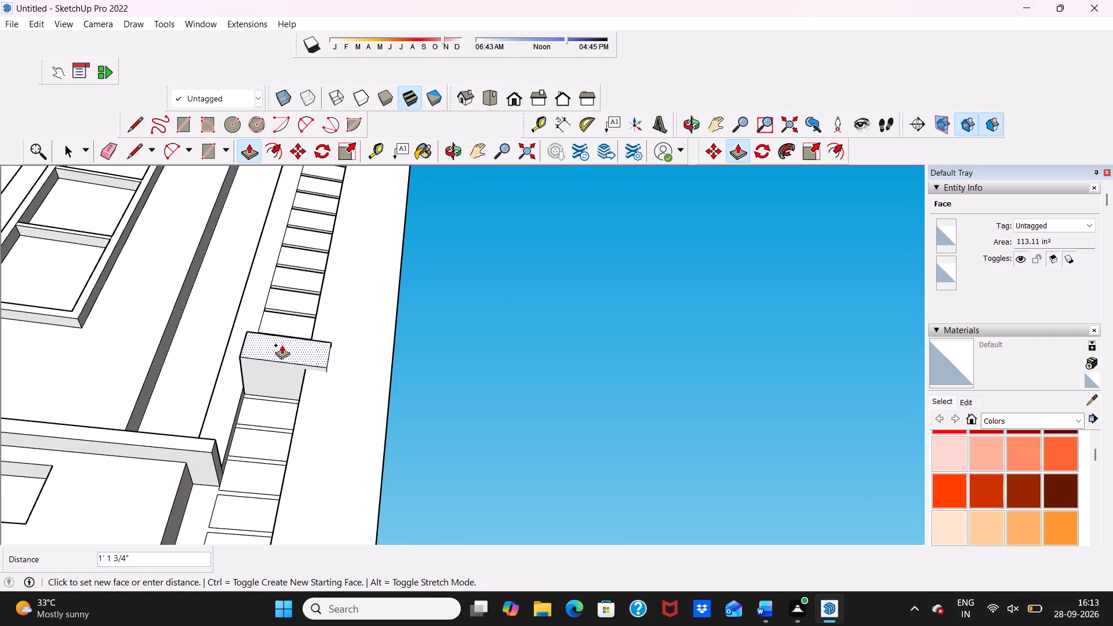
middle_drag(282, 345, 263, 449)
click(283, 374)
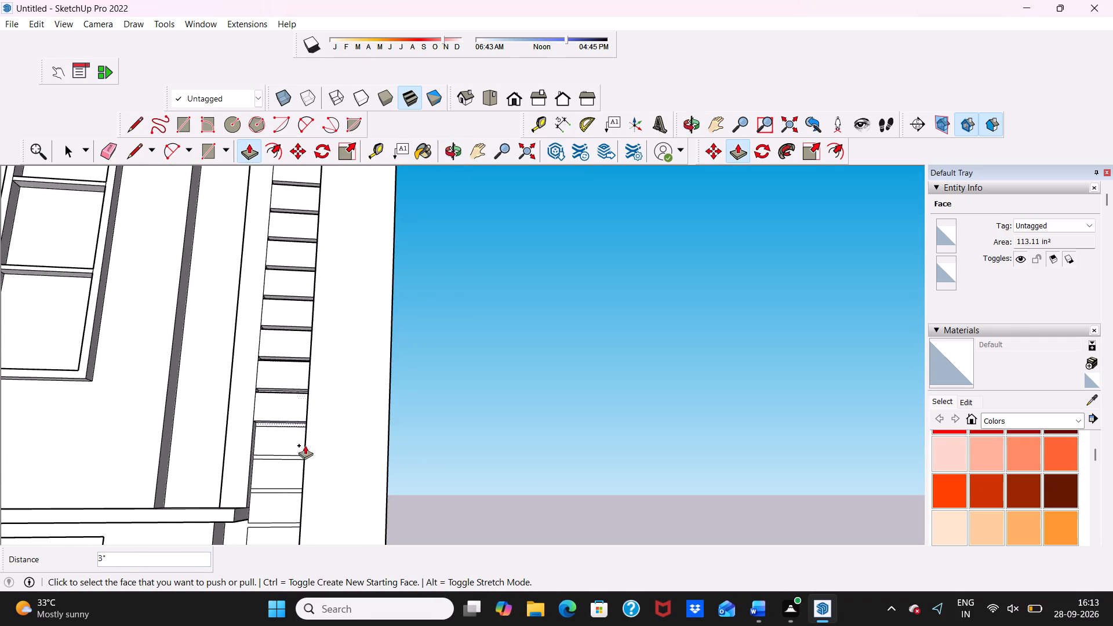
Pull the next two wide panels down the recess, just above the ledge level, out 3" each.
click(293, 438)
middle_drag(276, 398, 281, 482)
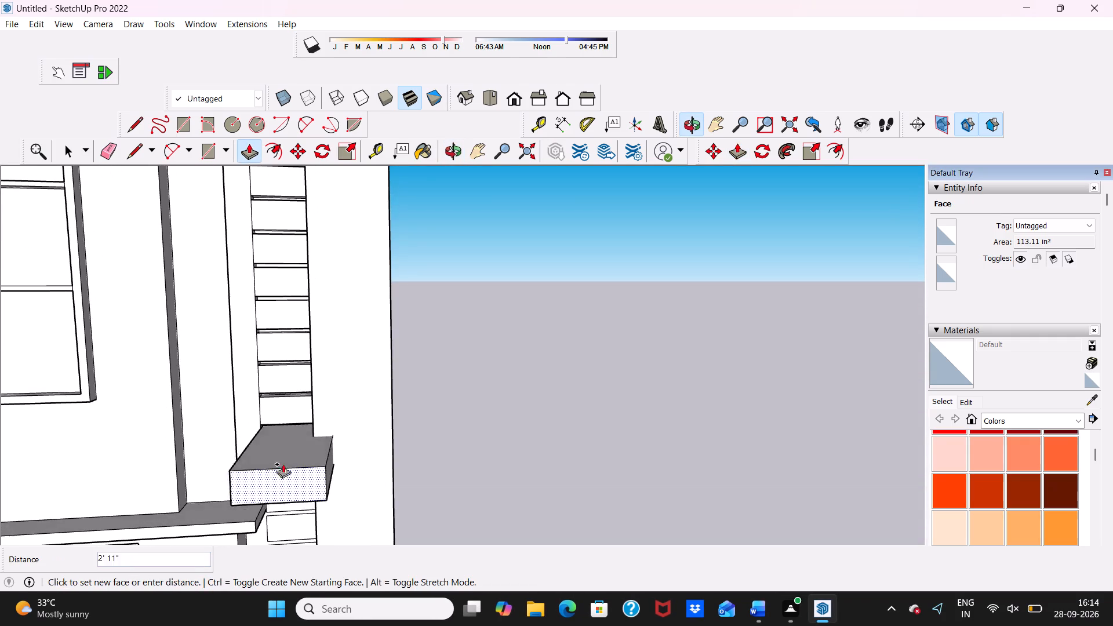
click(297, 400)
scroll(284, 483, down, 1)
middle_drag(284, 483, 239, 369)
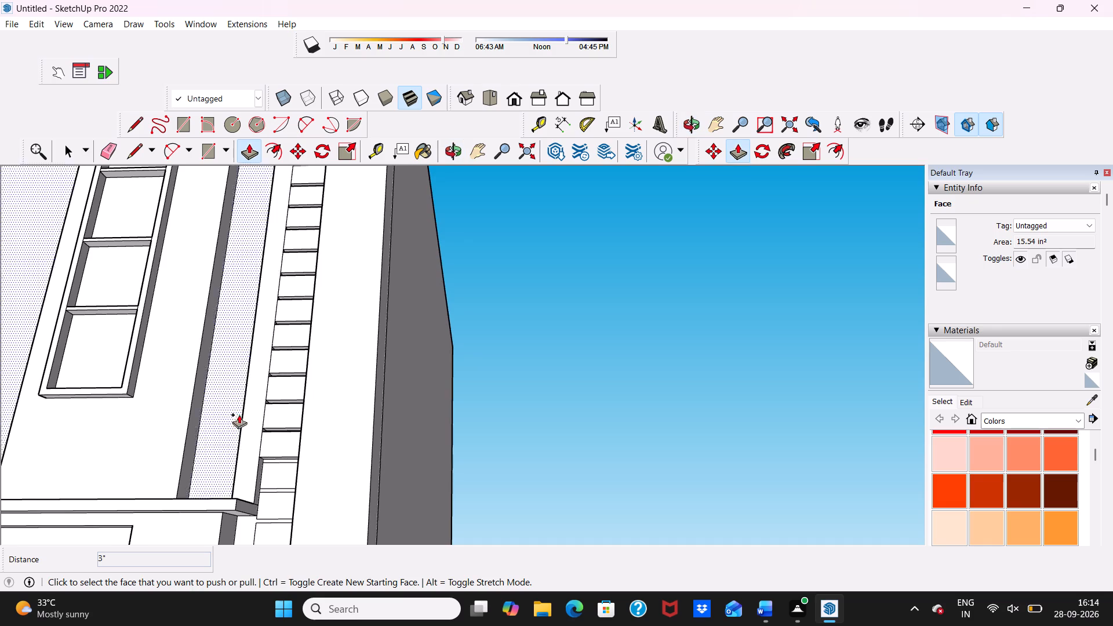
scroll(277, 473, up, 7)
click(268, 480)
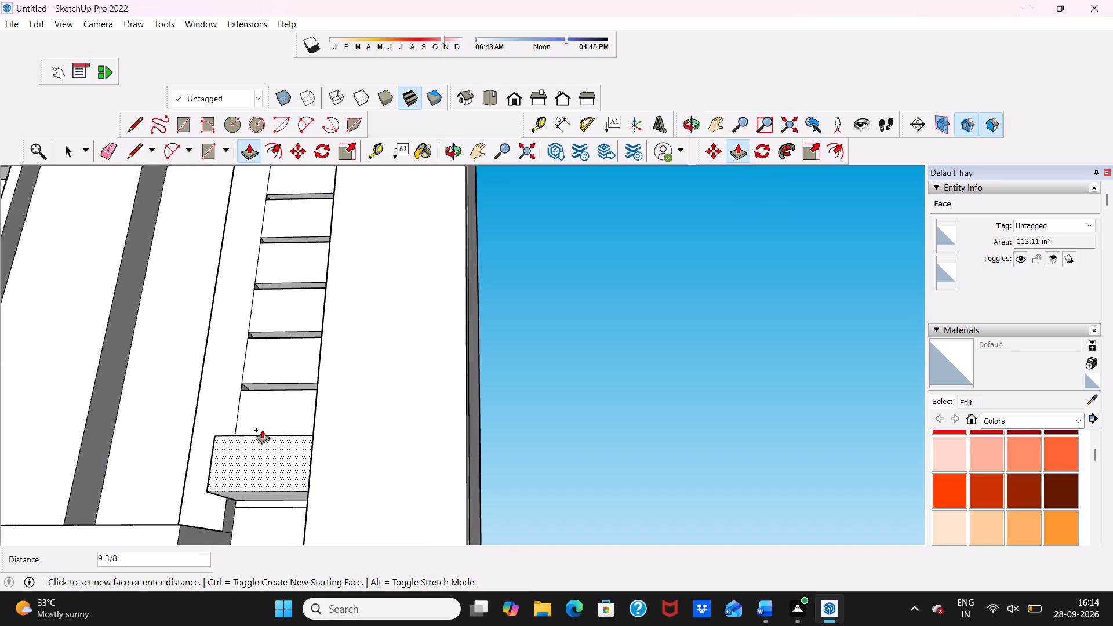
middle_drag(262, 416, 263, 479)
click(280, 424)
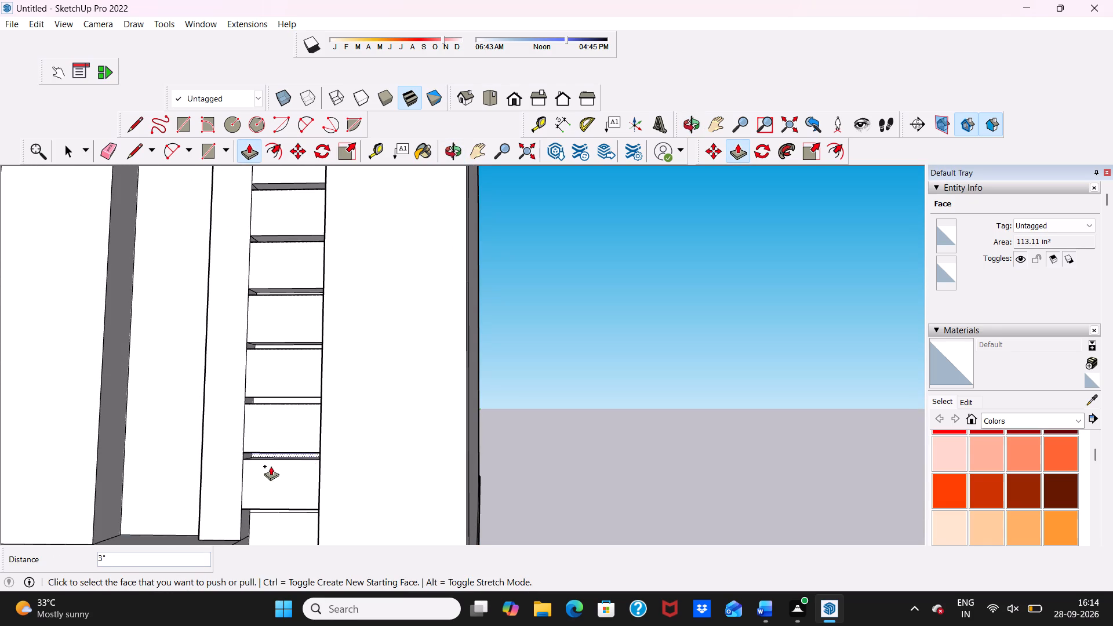
Pull the wide panel beside the ledge and the one directly below the ledge out 3" each.
scroll(271, 466, down, 7)
scroll(318, 325, up, 1)
scroll(315, 334, down, 4)
middle_drag(257, 526, 274, 434)
scroll(278, 478, up, 5)
click(276, 417)
middle_click(274, 381)
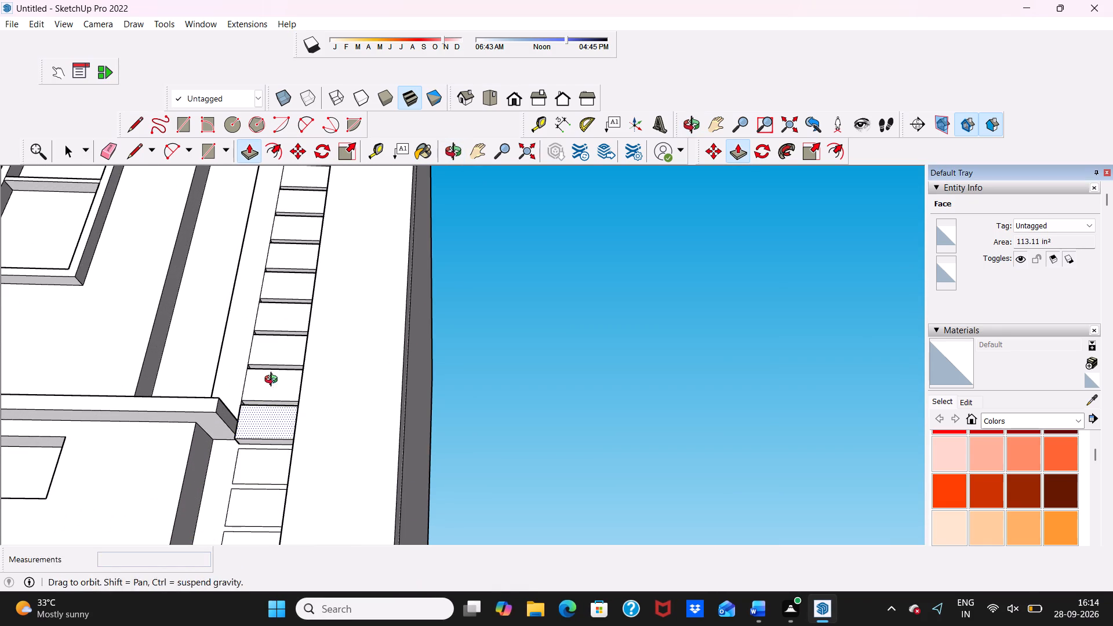
click(274, 380)
middle_drag(237, 464, 206, 469)
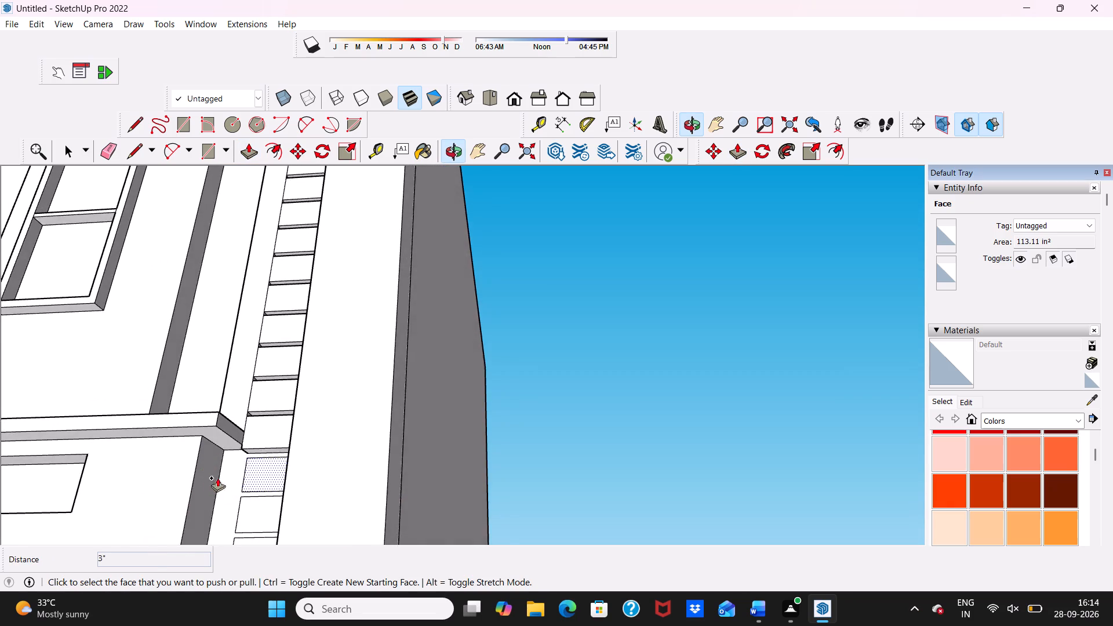
scroll(238, 499, up, 4)
click(256, 461)
click(274, 406)
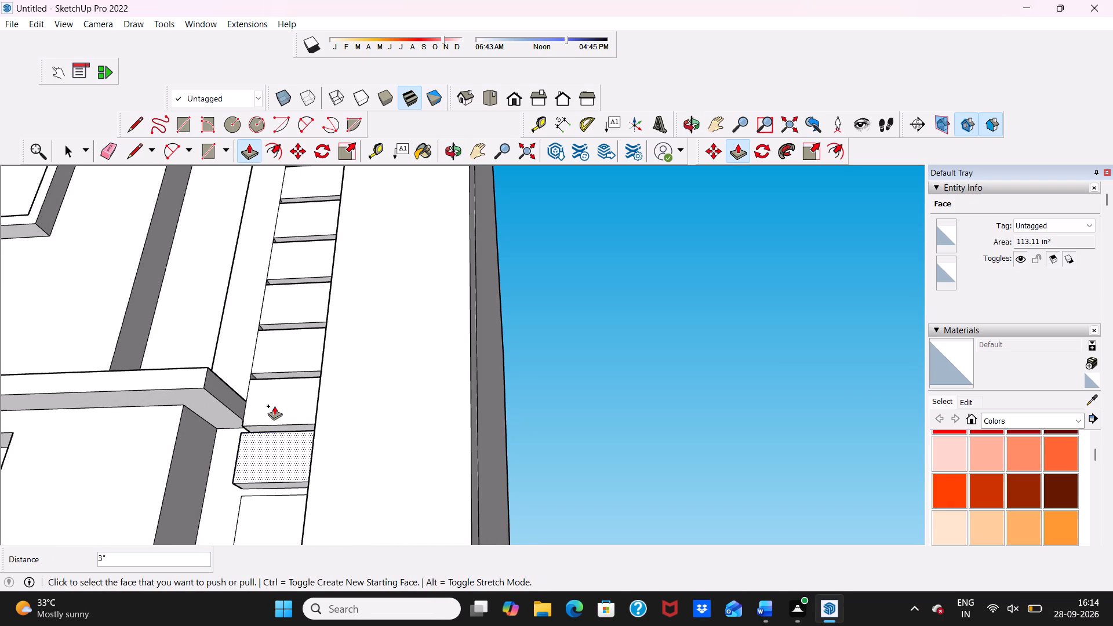
Pull the three lowest wide panels at the base of the recess out 3" each.
scroll(274, 406, down, 11)
middle_drag(274, 403, 305, 483)
scroll(296, 497, up, 5)
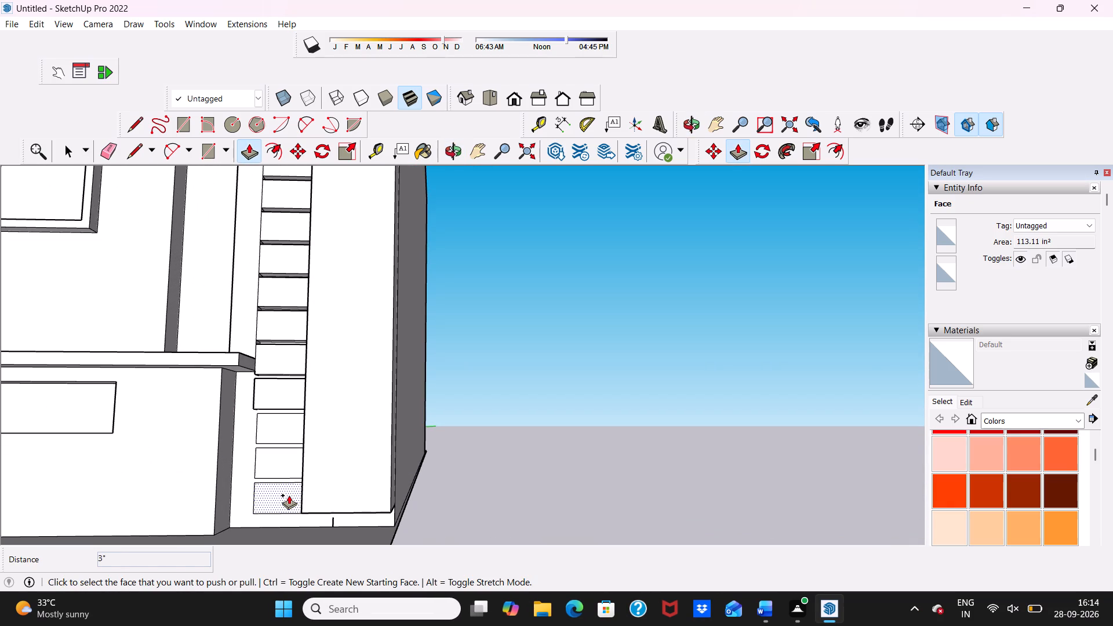
click(286, 494)
click(275, 363)
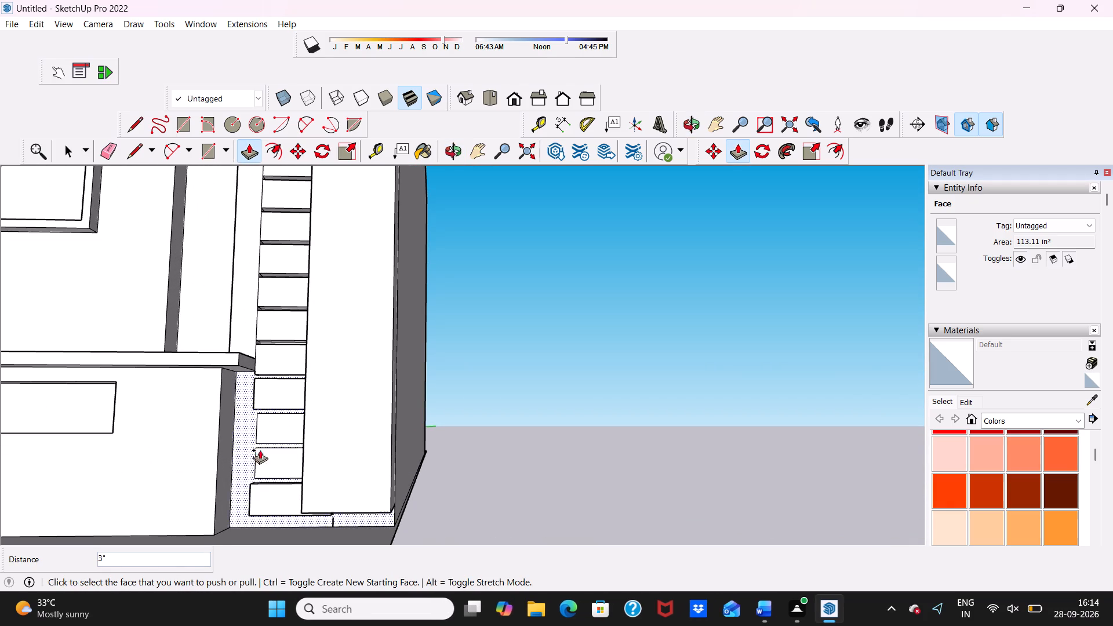
click(269, 456)
click(280, 363)
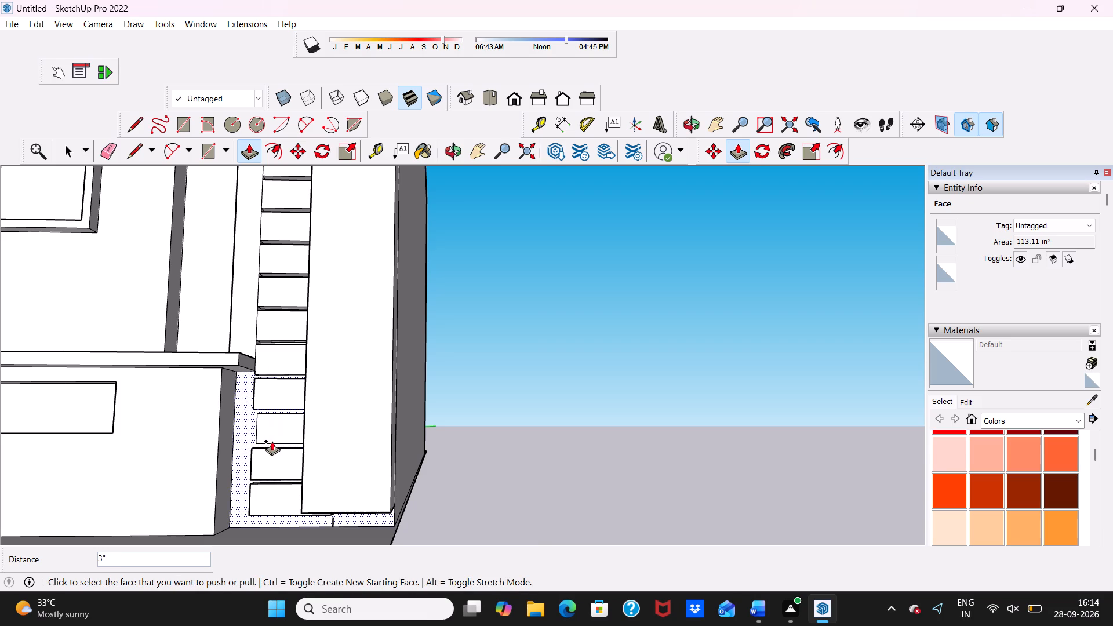
click(275, 431)
click(267, 362)
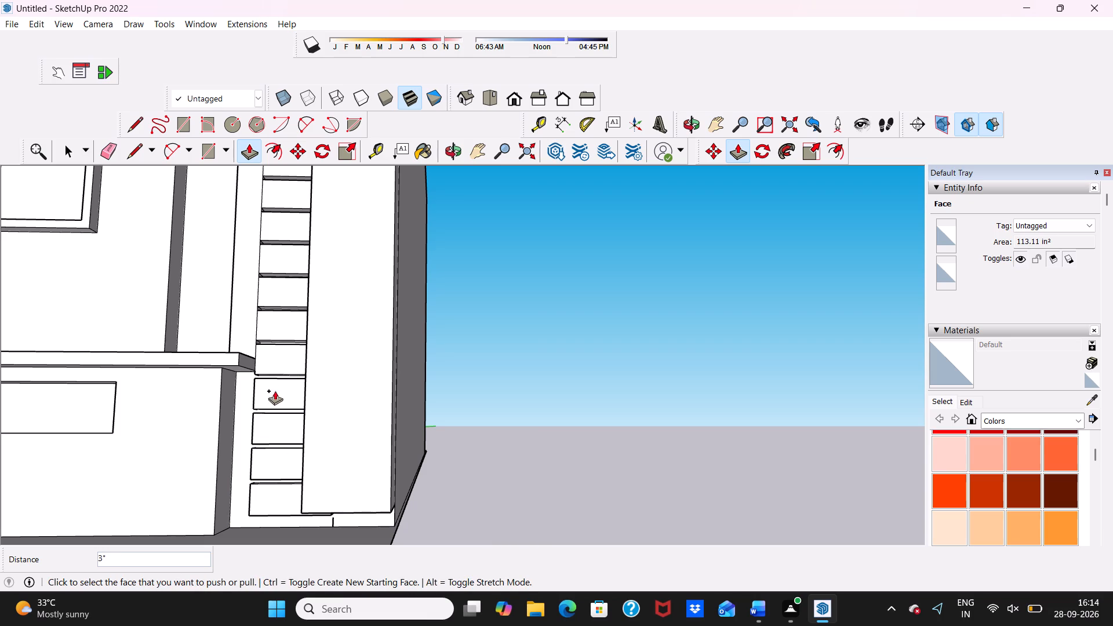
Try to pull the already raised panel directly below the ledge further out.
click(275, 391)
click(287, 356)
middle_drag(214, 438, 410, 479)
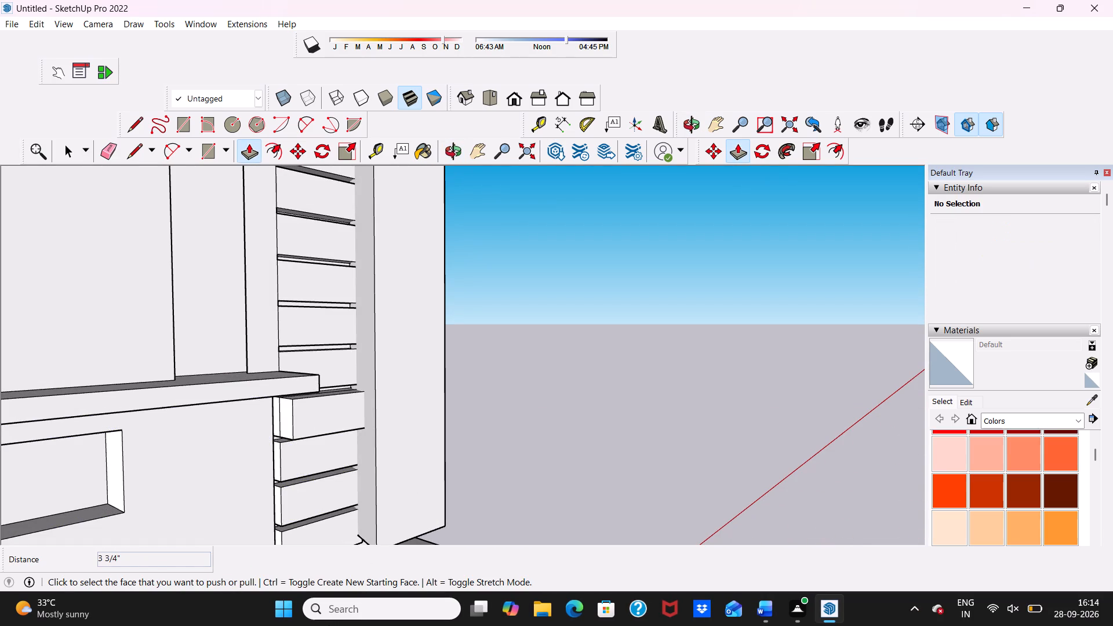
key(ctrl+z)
Extend the side face of the panel directly below the ledge until it meets the low wall beside the recess.
scroll(232, 468, up, 4)
middle_drag(277, 417, 120, 365)
scroll(235, 393, up, 5)
scroll(314, 387, up, 3)
scroll(415, 393, up, 1)
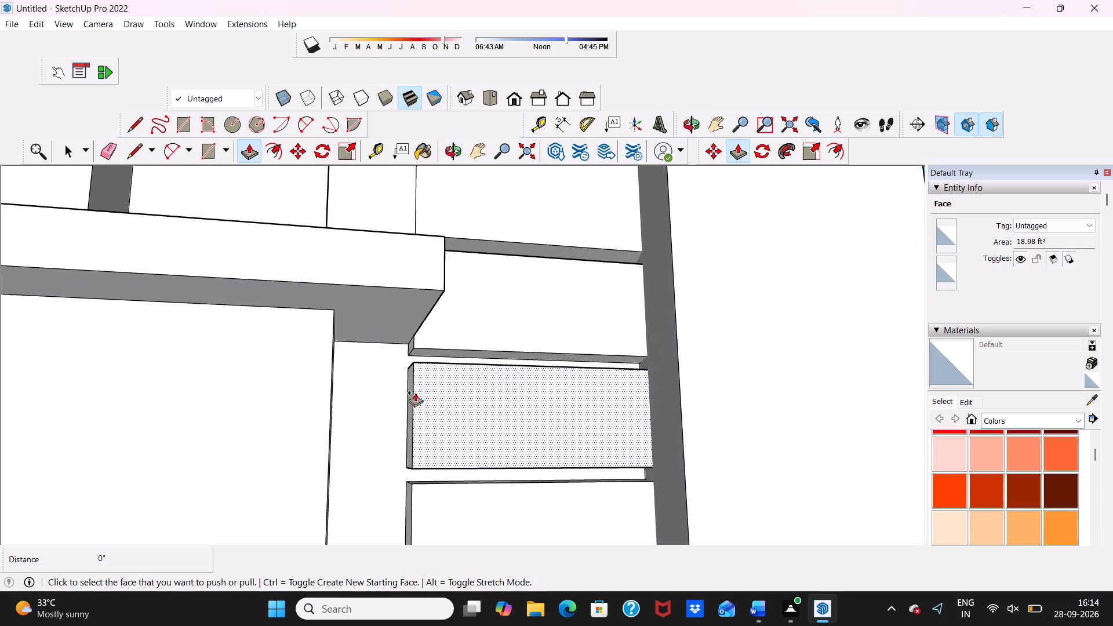
click(410, 389)
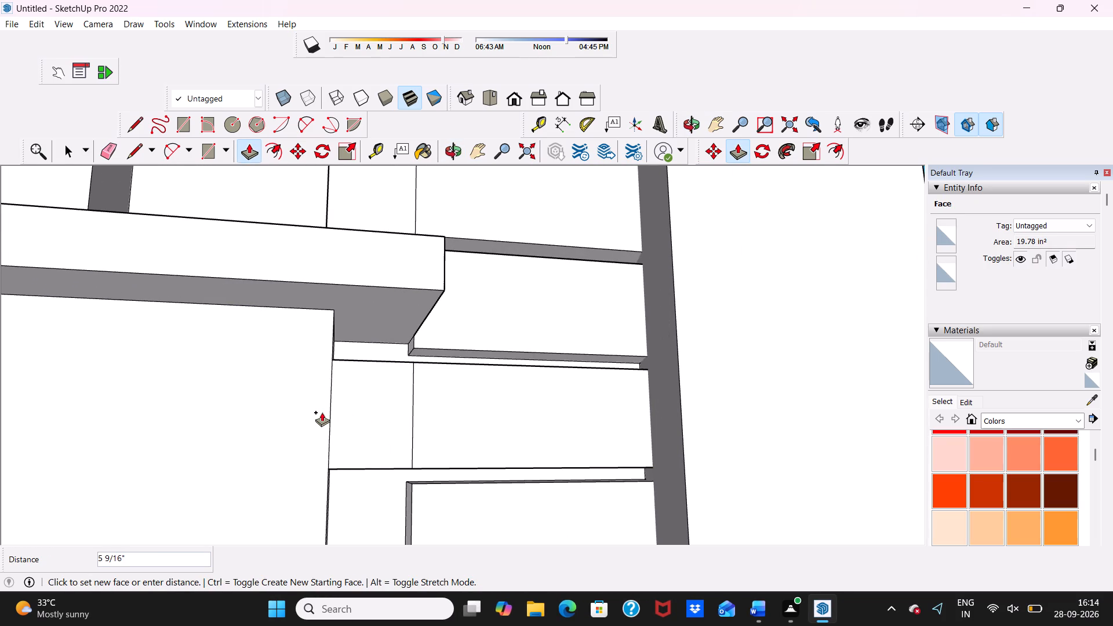
click(322, 412)
Extend the side face of the second panel below the ledge about 4 9/16" towards the low wall.
scroll(369, 432, down, 5)
middle_drag(378, 426, 437, 509)
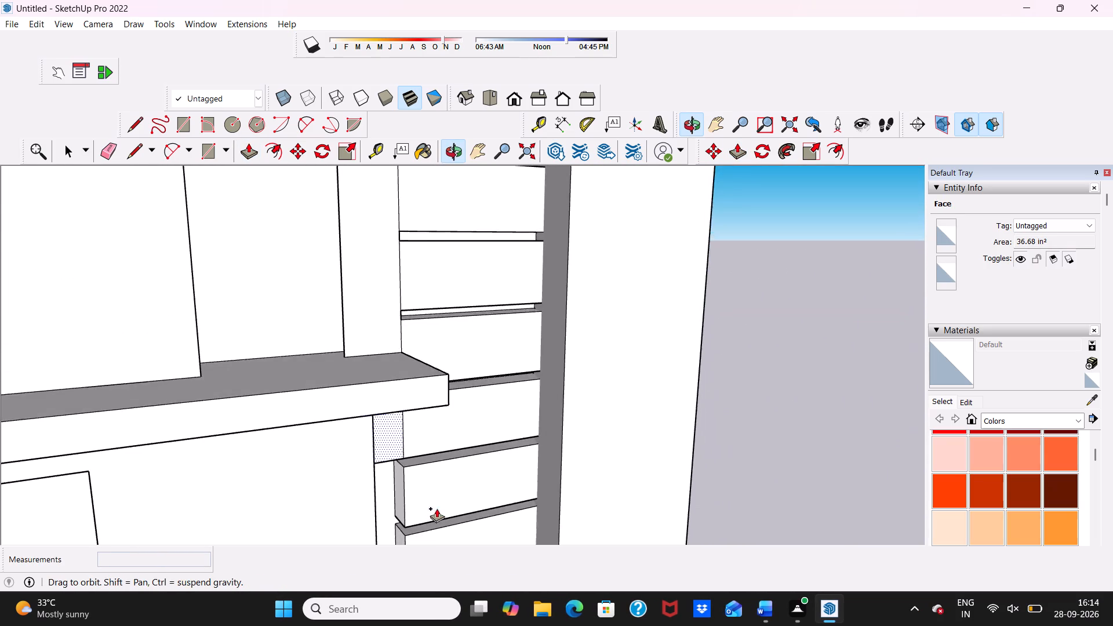
scroll(427, 508, up, 5)
click(387, 490)
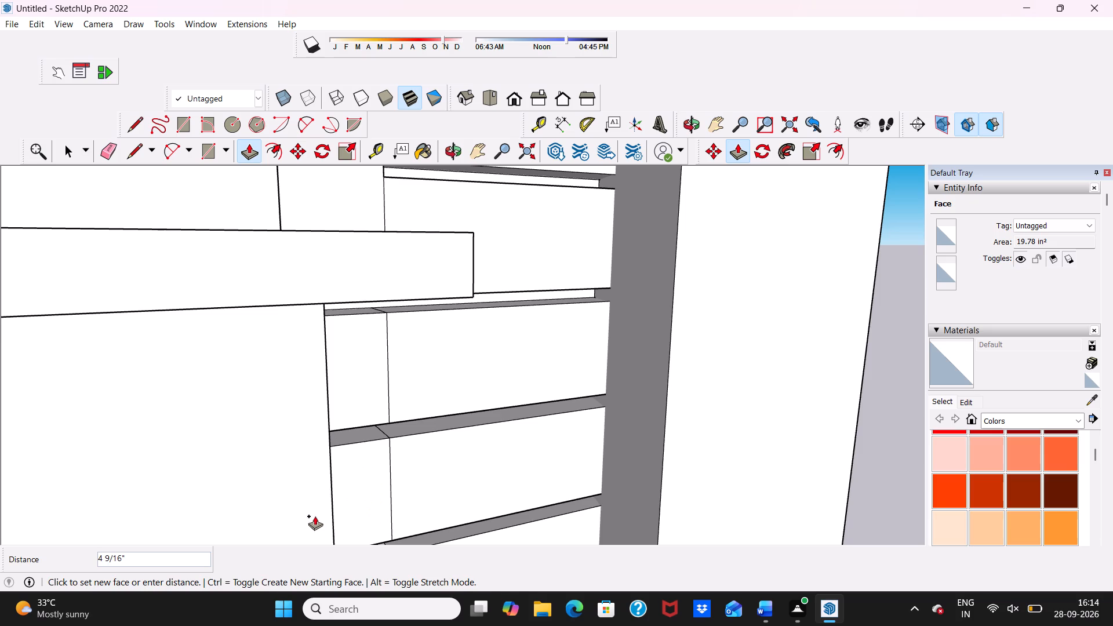
click(315, 516)
Extend the second panel's side face about another 3/8" to close the gap to the low wall.
scroll(323, 483, down, 5)
middle_drag(323, 481, 109, 403)
scroll(352, 504, up, 1)
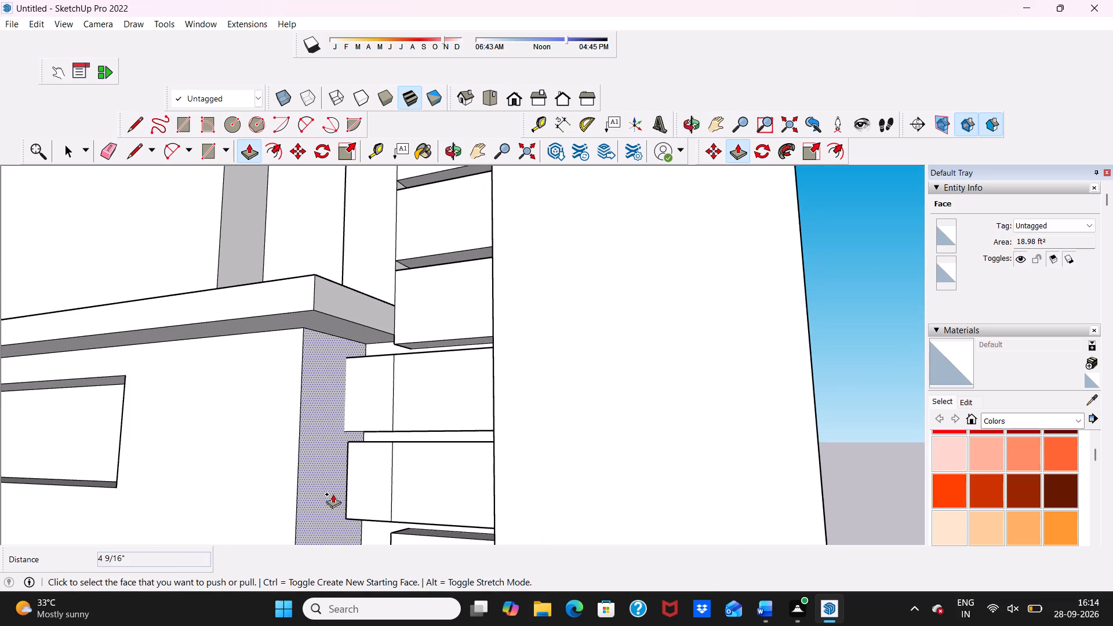
middle_drag(329, 489, 459, 479)
scroll(355, 483, up, 14)
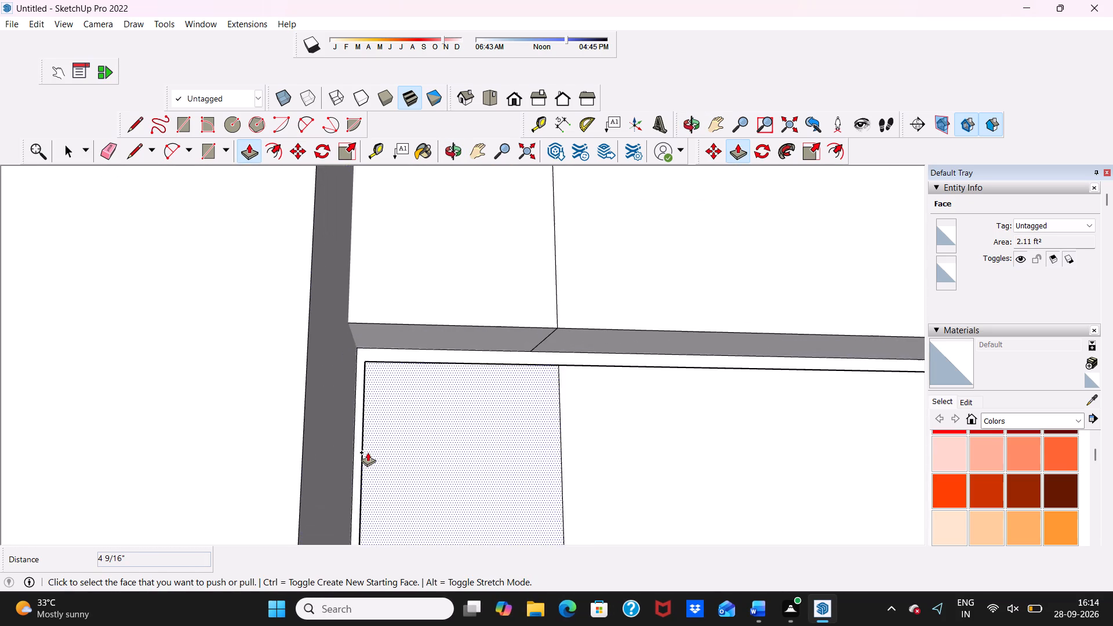
scroll(368, 452, up, 4)
middle_drag(367, 452, 388, 461)
scroll(392, 463, up, 1)
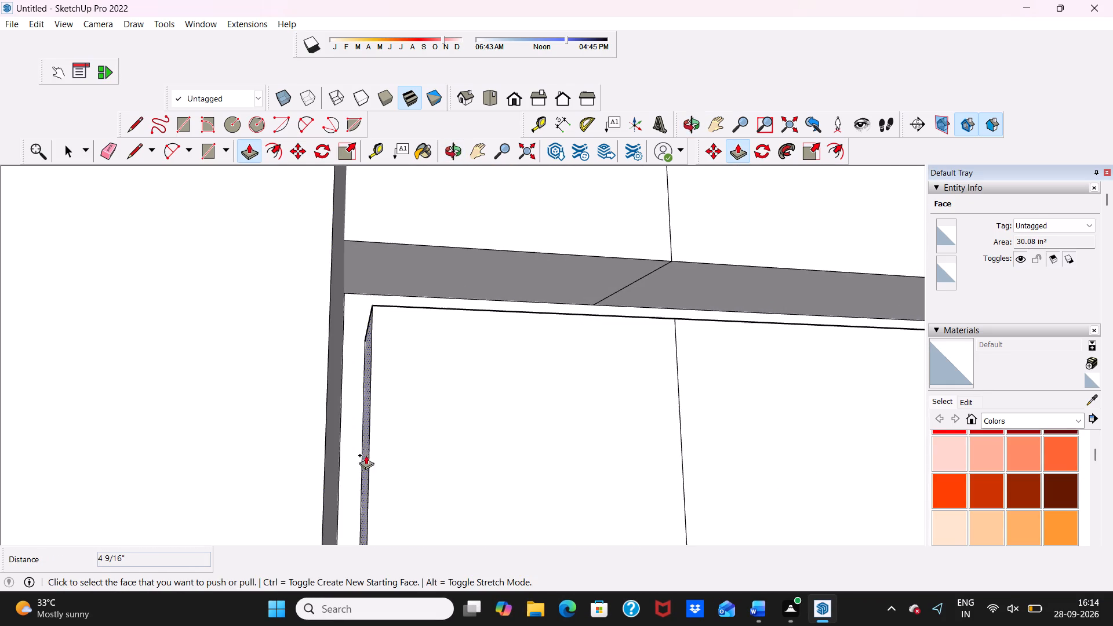
click(363, 455)
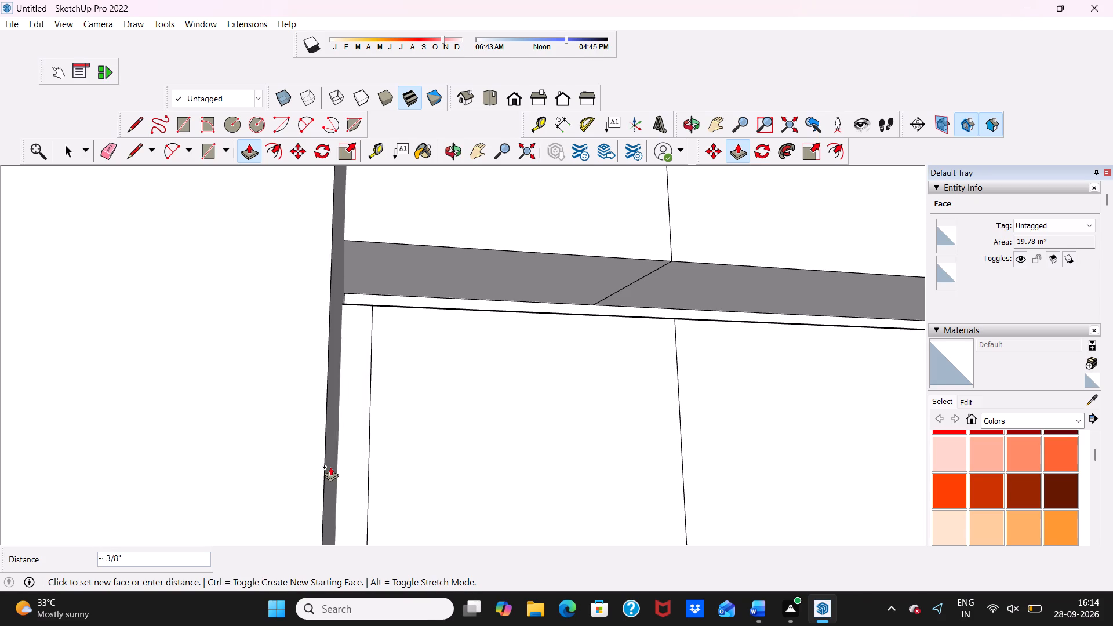
click(328, 469)
Examine the whole house in front view, including the grooved recess beside the pillar.
scroll(334, 351, down, 2)
scroll(336, 345, up, 1)
scroll(336, 344, down, 9)
middle_drag(419, 307, 158, 253)
scroll(199, 244, down, 6)
scroll(136, 22, down, 6)
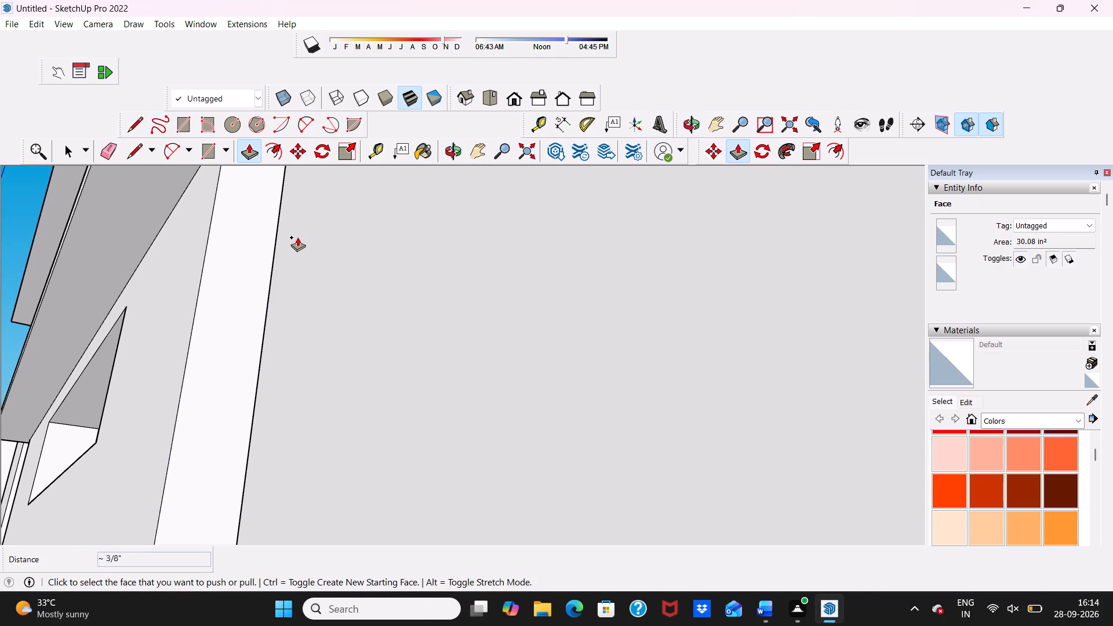
middle_drag(297, 237, 439, 243)
scroll(405, 195, down, 11)
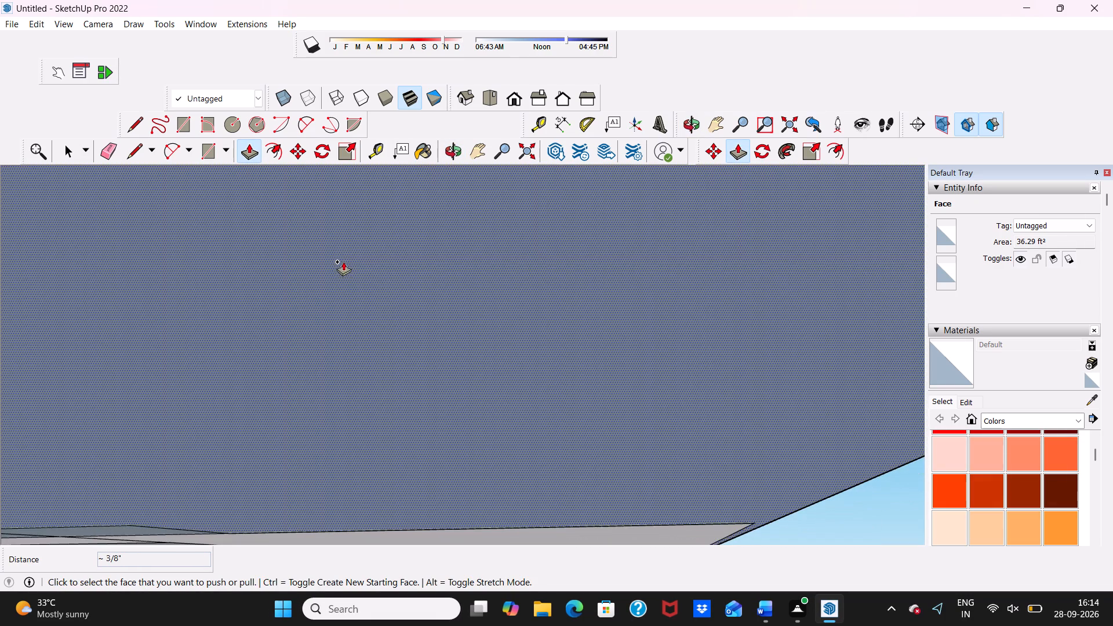
middle_drag(354, 216, 335, 424)
scroll(330, 354, down, 3)
scroll(330, 355, up, 1)
scroll(330, 355, down, 3)
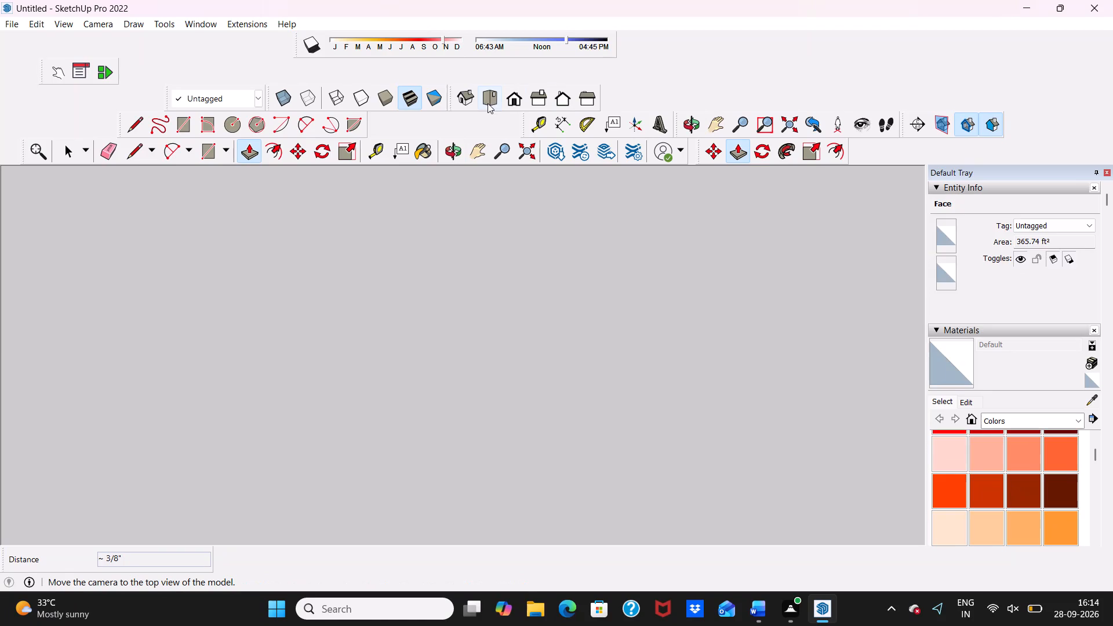
click(509, 97)
scroll(430, 250, down, 5)
scroll(382, 333, down, 2)
scroll(290, 256, down, 6)
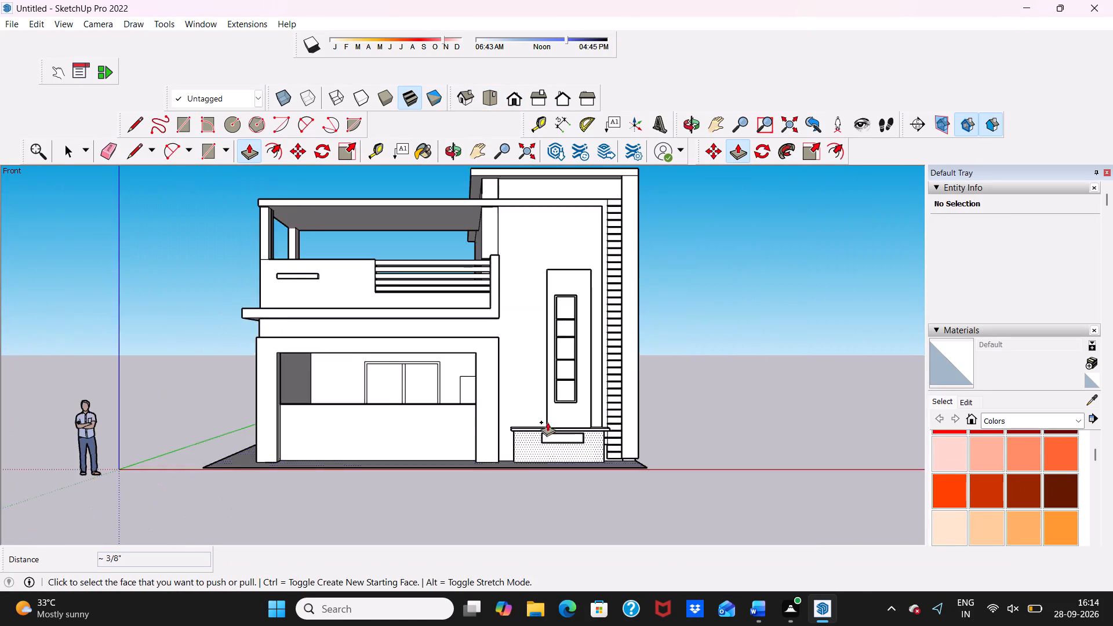
scroll(547, 422, down, 3)
scroll(584, 436, up, 10)
Extend the side face of the lowest wide panel in the recess to meet the low wall.
middle_drag(602, 462, 500, 464)
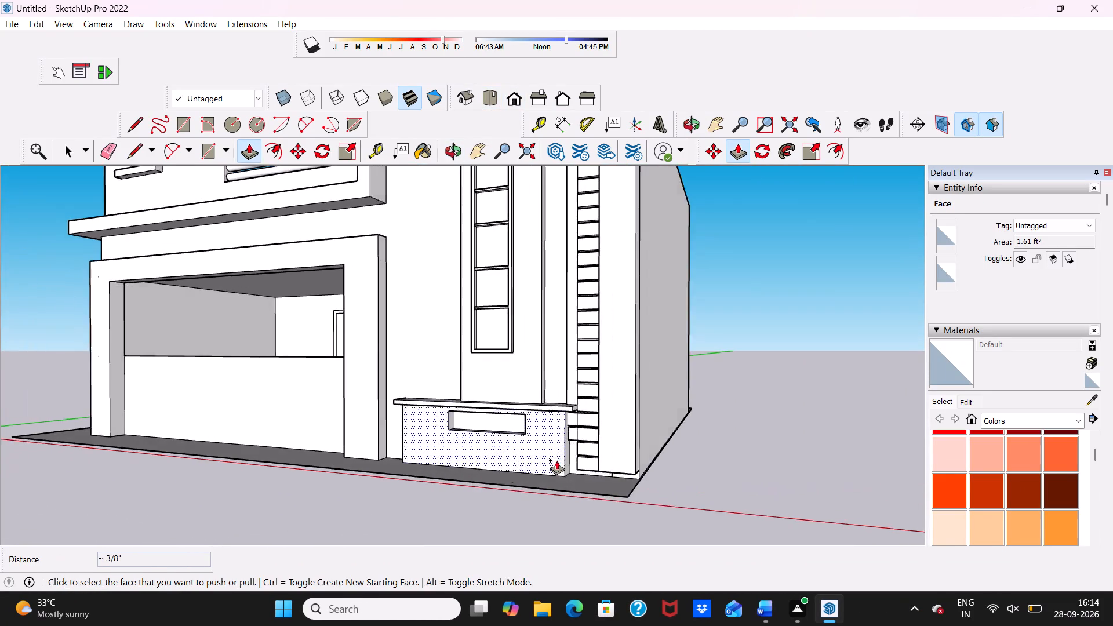
scroll(560, 458, up, 10)
middle_drag(610, 435, 751, 420)
scroll(529, 493, up, 10)
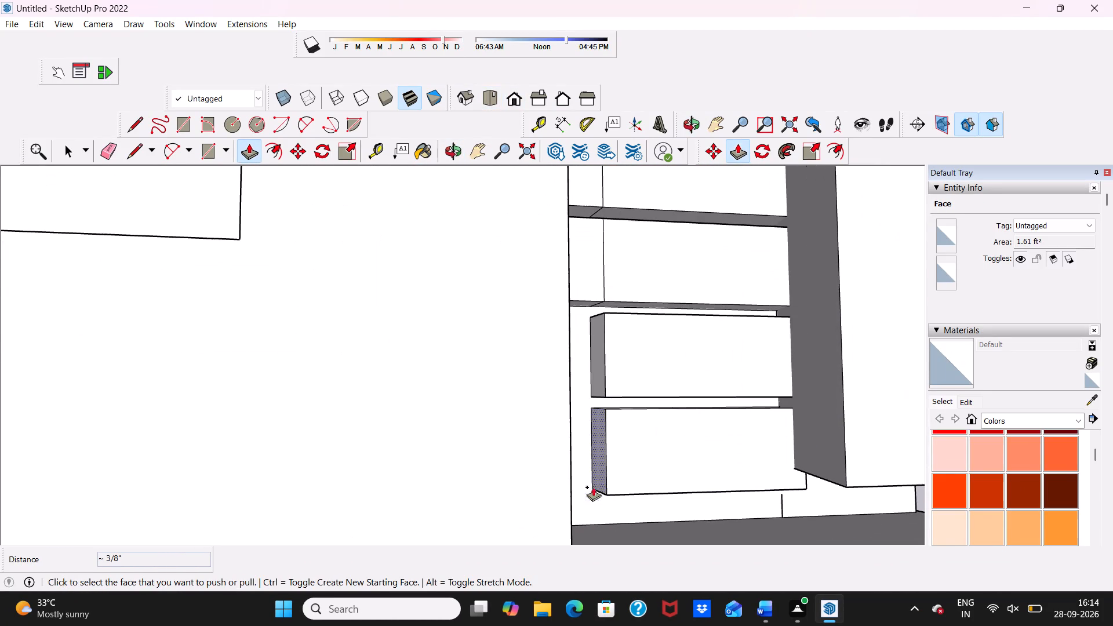
click(596, 463)
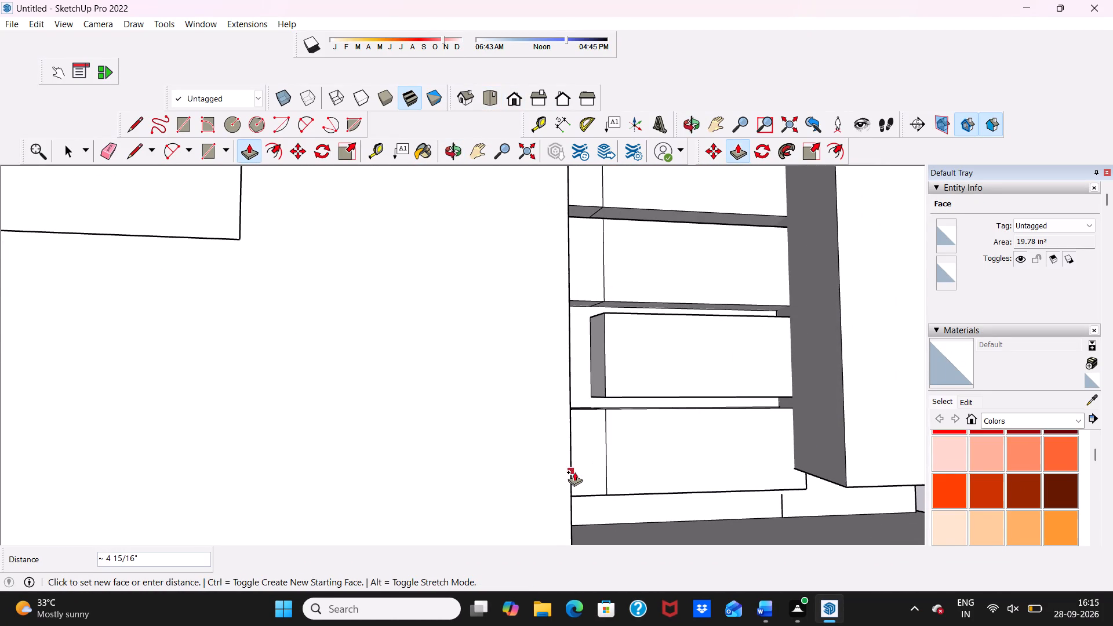
middle_drag(574, 472, 445, 500)
click(456, 478)
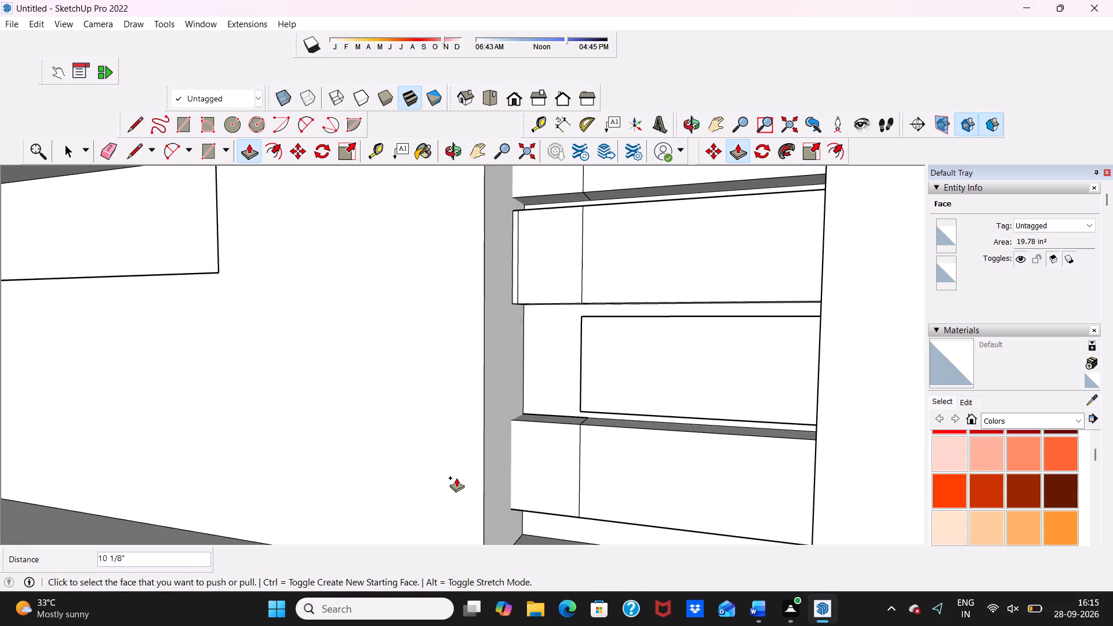
Extend the side face of the third panel below the ledge about 1' 1 3/8" to the low wall.
scroll(528, 350, up, 5)
middle_drag(529, 347, 685, 321)
scroll(603, 337, up, 5)
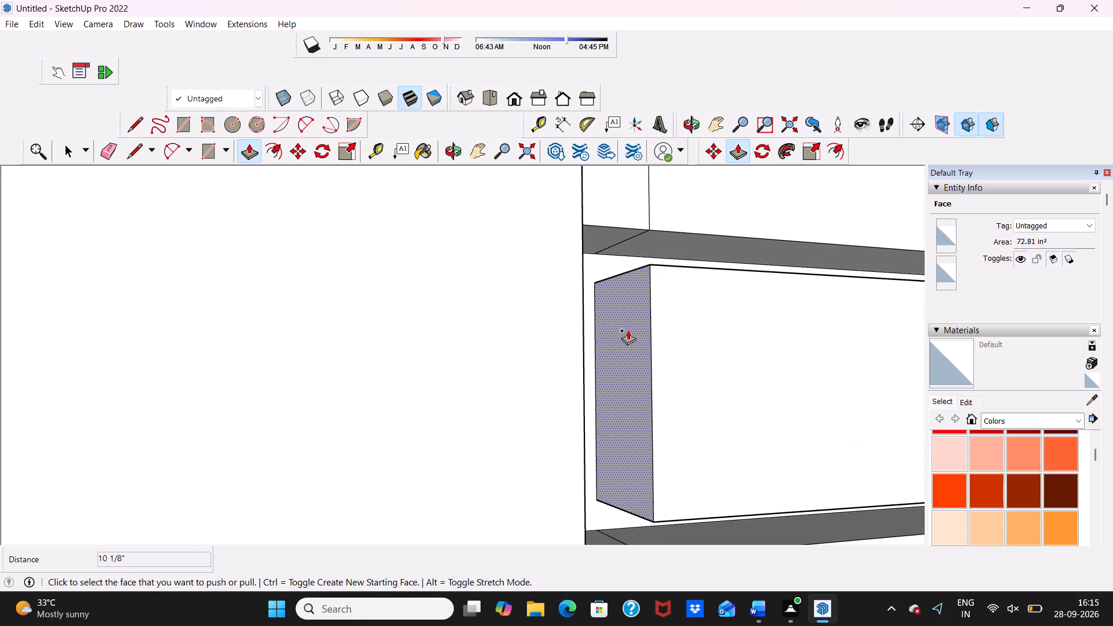
click(628, 329)
scroll(628, 329, down, 3)
middle_drag(578, 358, 340, 403)
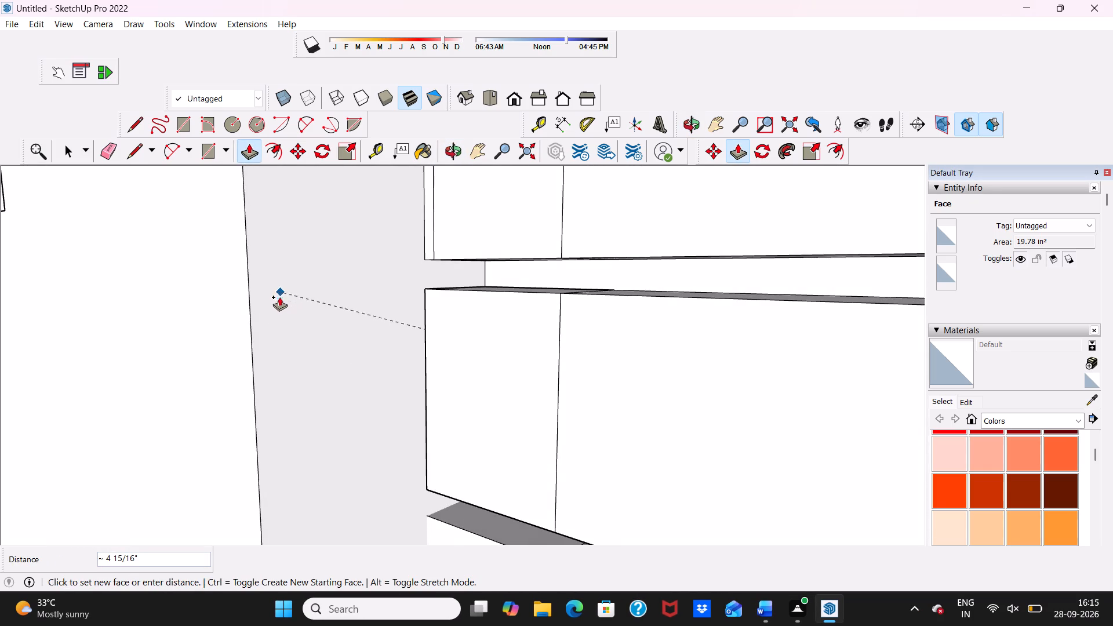
click(302, 324)
scroll(302, 324, down, 6)
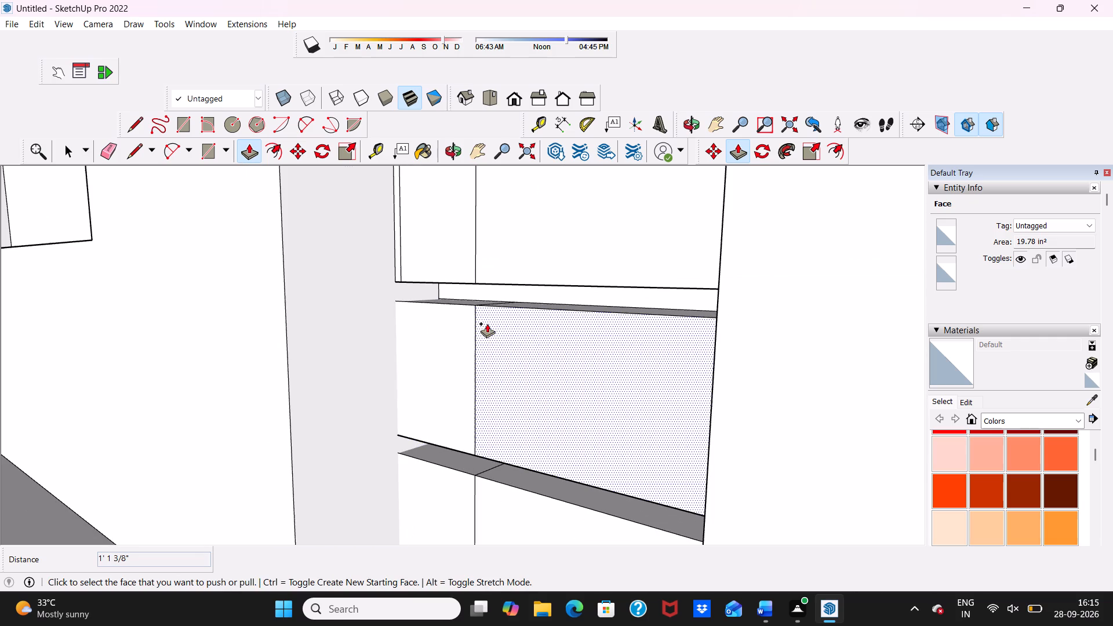
Erase the two vertical seam lines on the front face of the second panel below the ledge.
key(space)
click(112, 147)
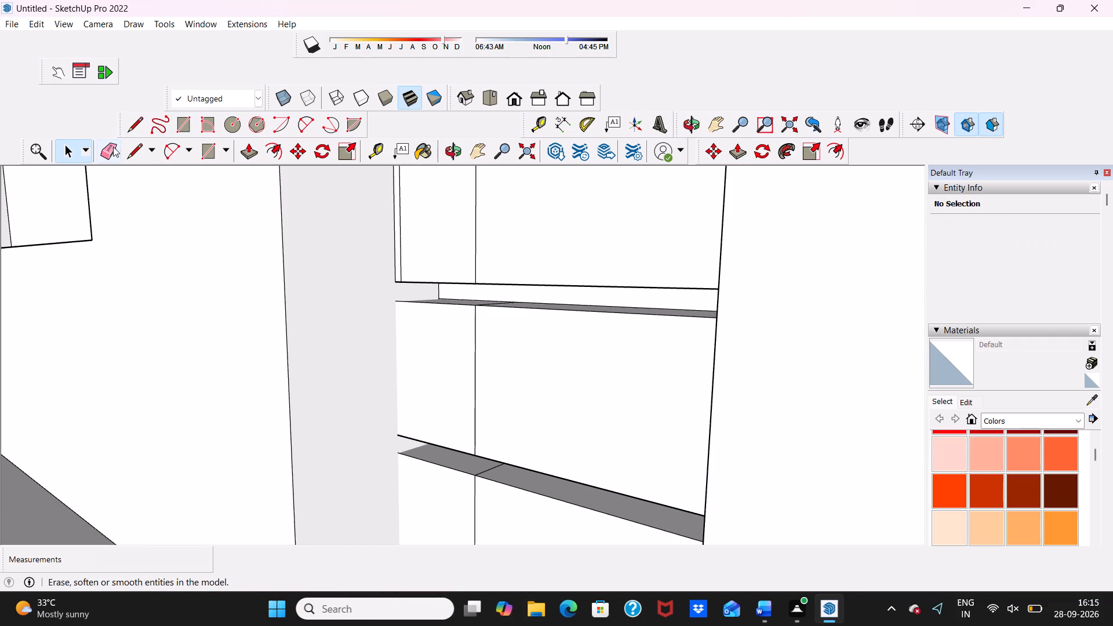
scroll(515, 390, down, 5)
scroll(491, 249, up, 5)
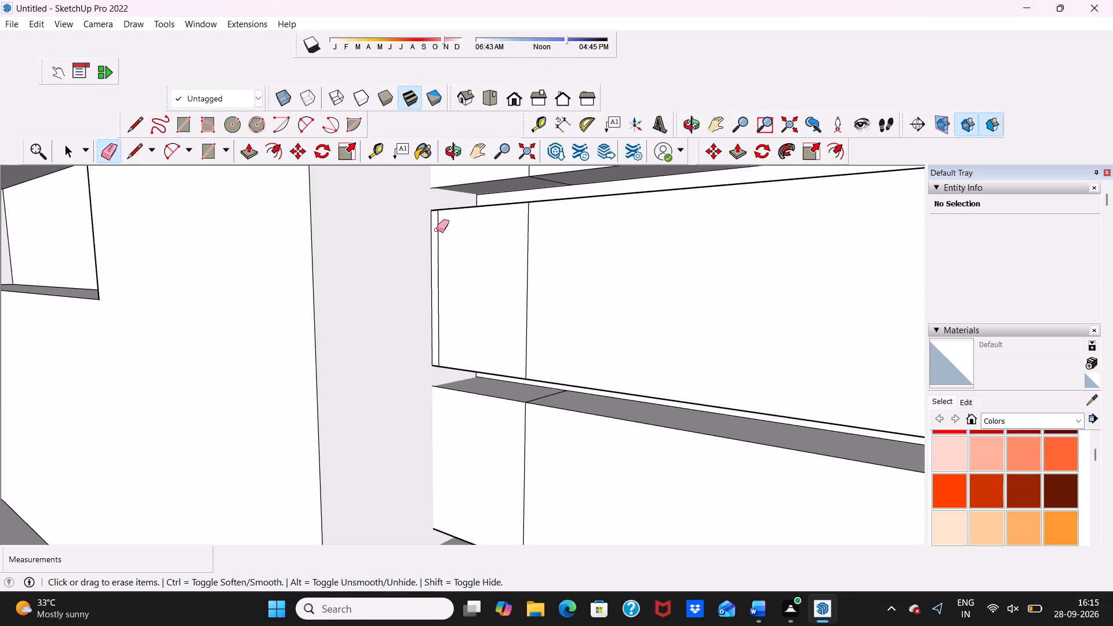
click(439, 226)
click(432, 228)
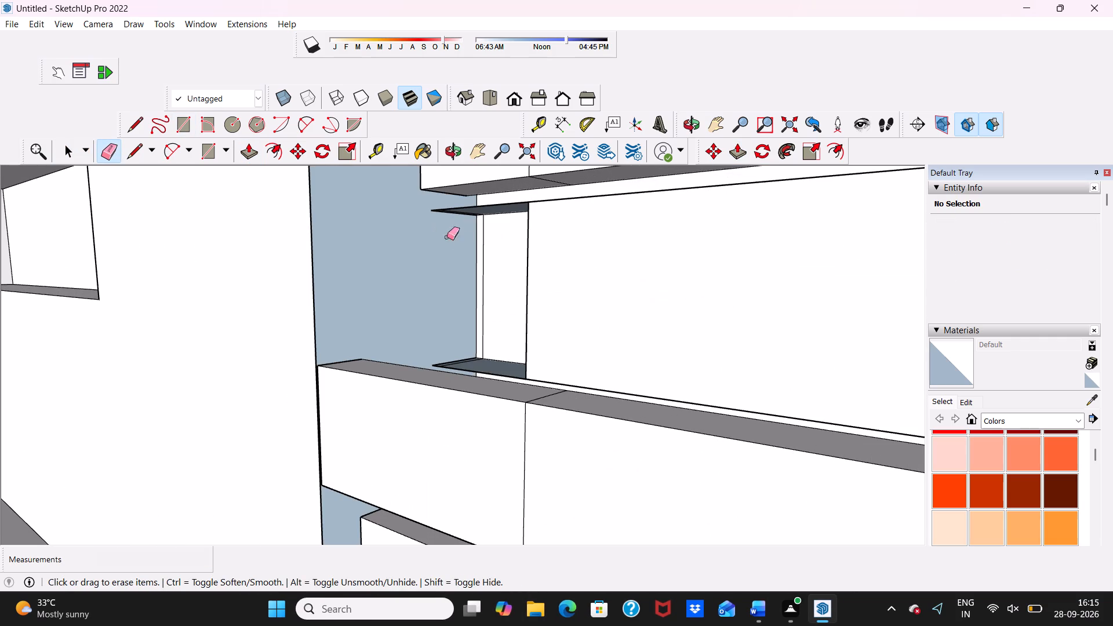
ctrl+drag(454, 268, 471, 312)
key(ctrl+z)
click(528, 271)
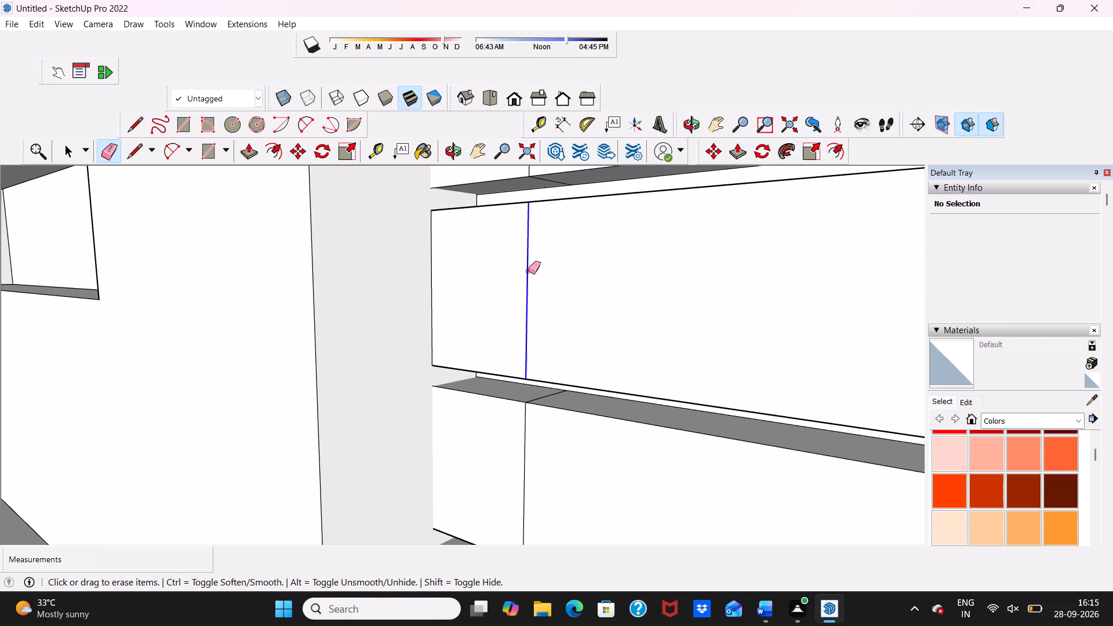
Erase the vertical seam lines on the front faces of the two lowest wide panels in the recess.
scroll(527, 274, down, 4)
middle_drag(536, 292, 623, 268)
click(545, 395)
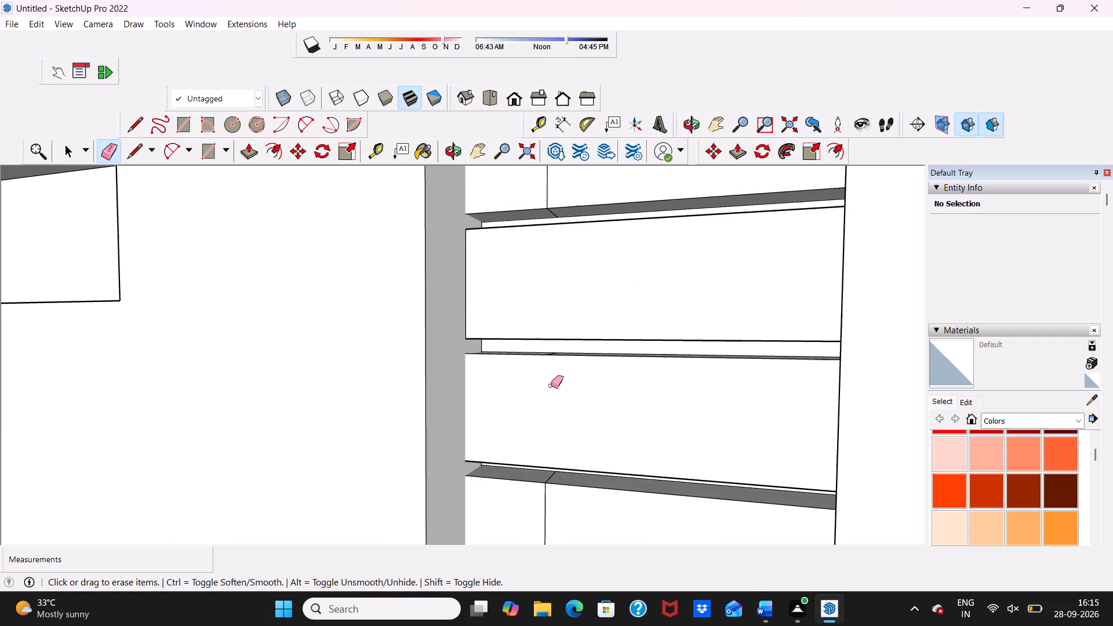
scroll(572, 336, down, 6)
scroll(550, 468, up, 6)
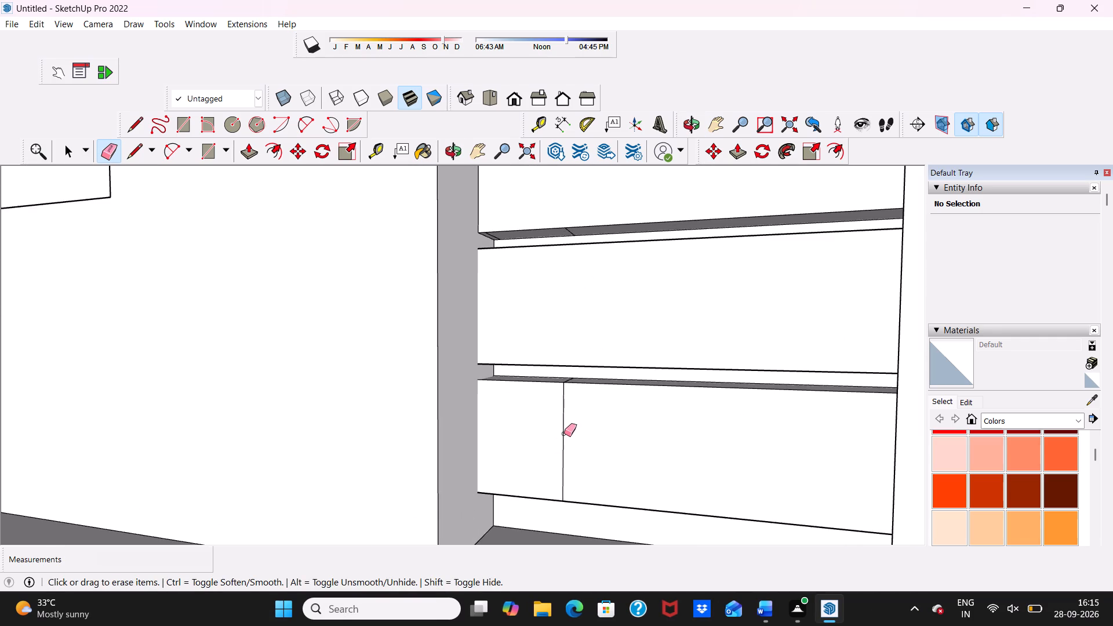
click(564, 434)
Erase the short seam lines across the top faces of the two lowest wide panels.
middle_drag(567, 412, 565, 483)
scroll(600, 397, up, 5)
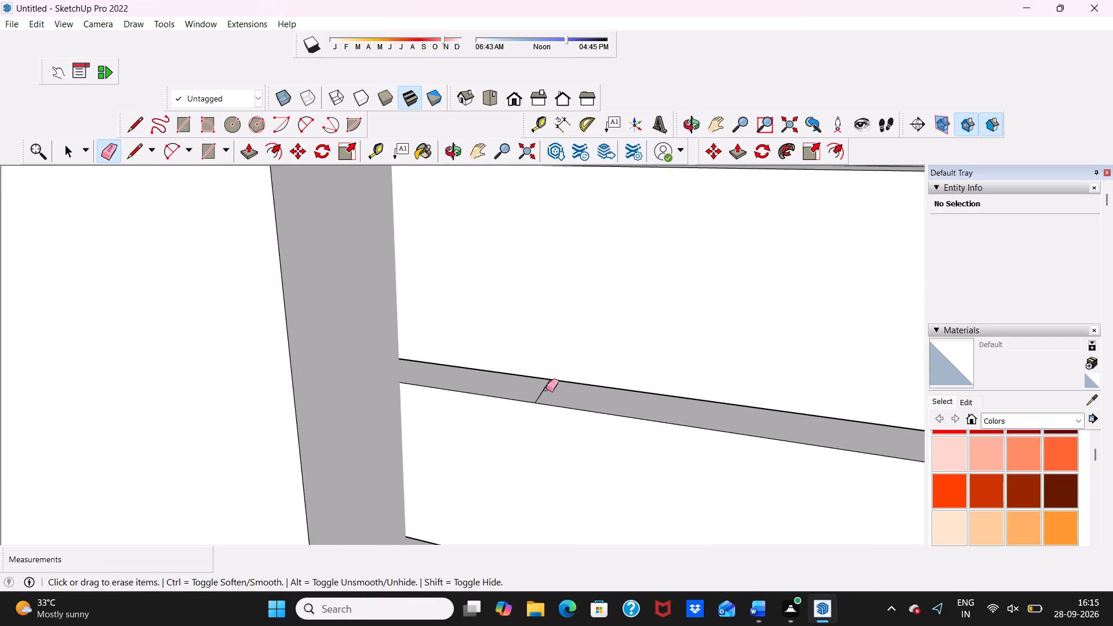
click(545, 390)
scroll(537, 380, down, 12)
scroll(522, 365, up, 7)
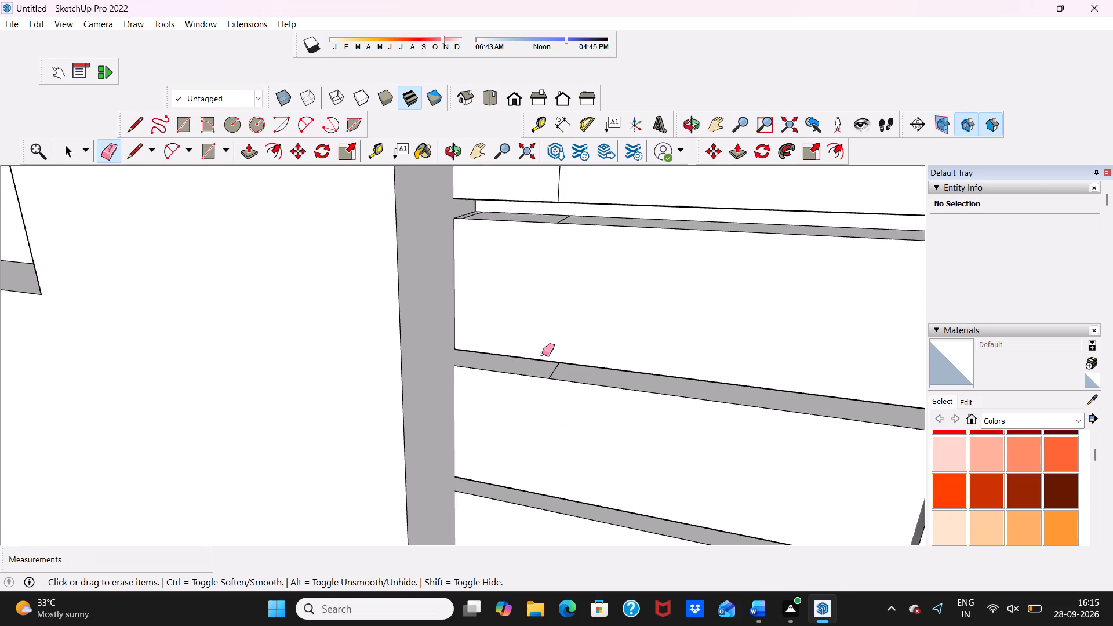
scroll(542, 354, up, 1)
click(555, 373)
Erase the seam lines on the front and top faces of the panel directly below the ledge.
scroll(558, 365, down, 13)
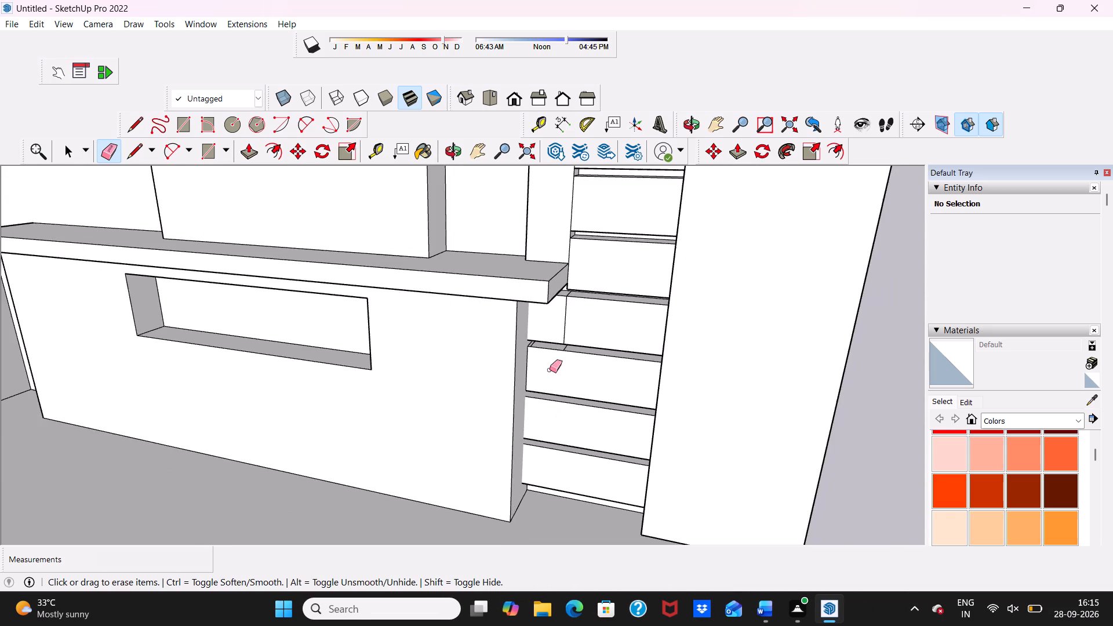
scroll(566, 315, up, 6)
click(565, 308)
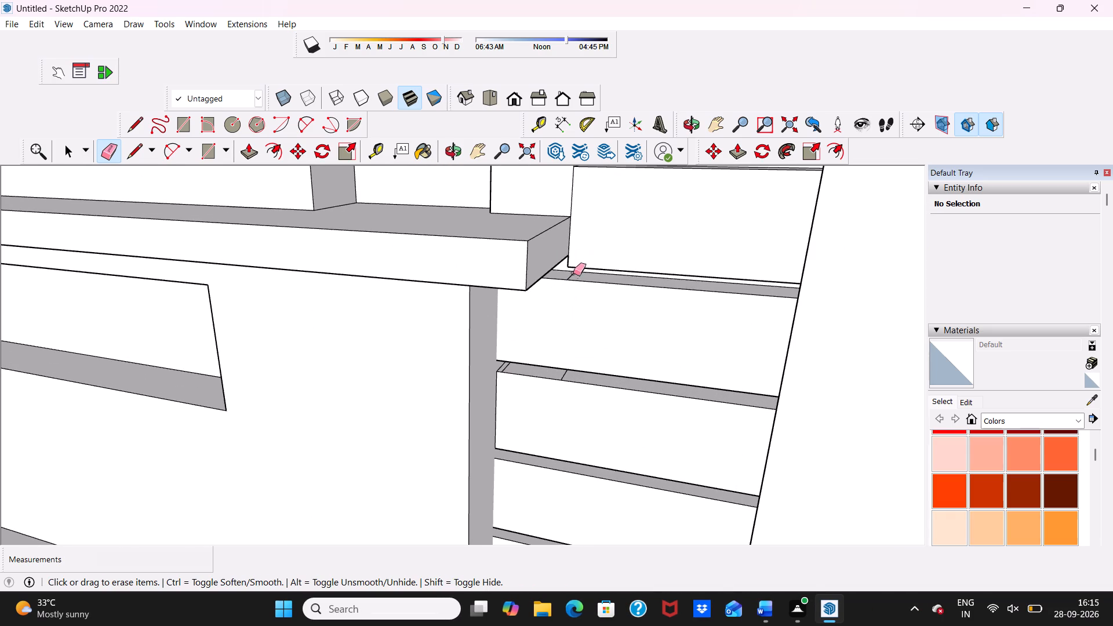
click(570, 276)
Erase the two seam lines across the top face of the second panel below the ledge.
middle_drag(591, 325, 608, 267)
scroll(581, 352, up, 10)
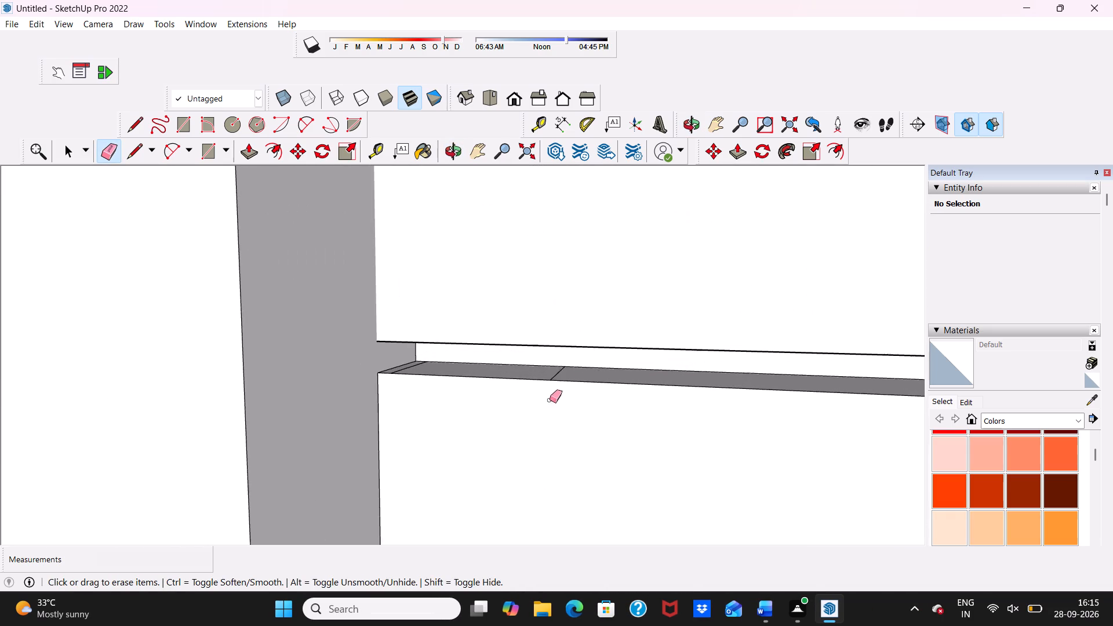
scroll(550, 400, up, 1)
click(559, 371)
scroll(460, 362, up, 5)
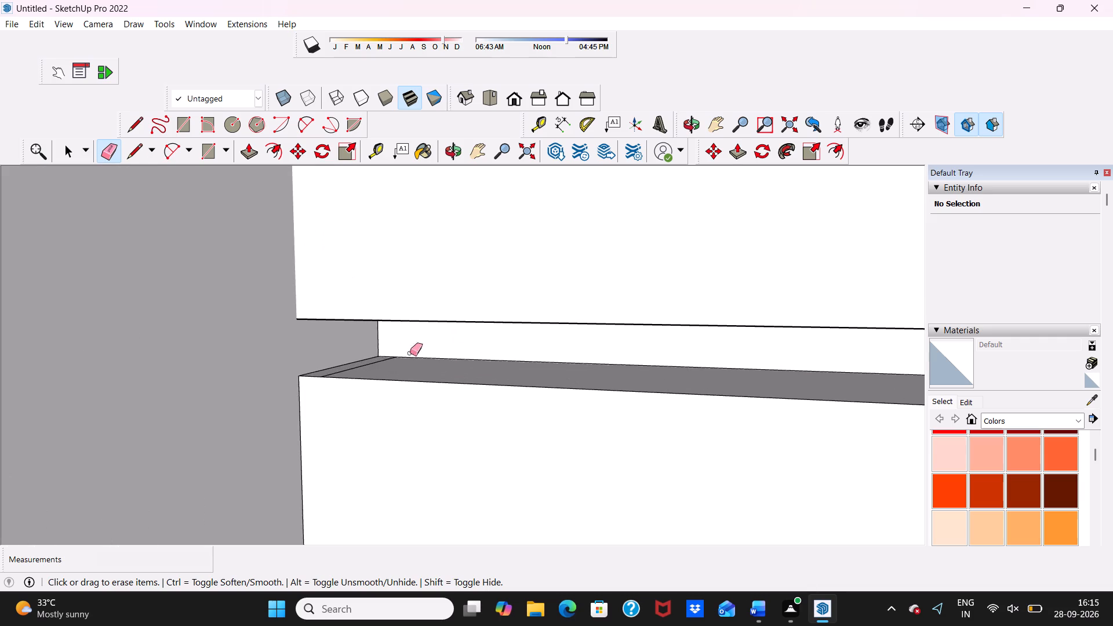
scroll(410, 353, up, 3)
click(328, 381)
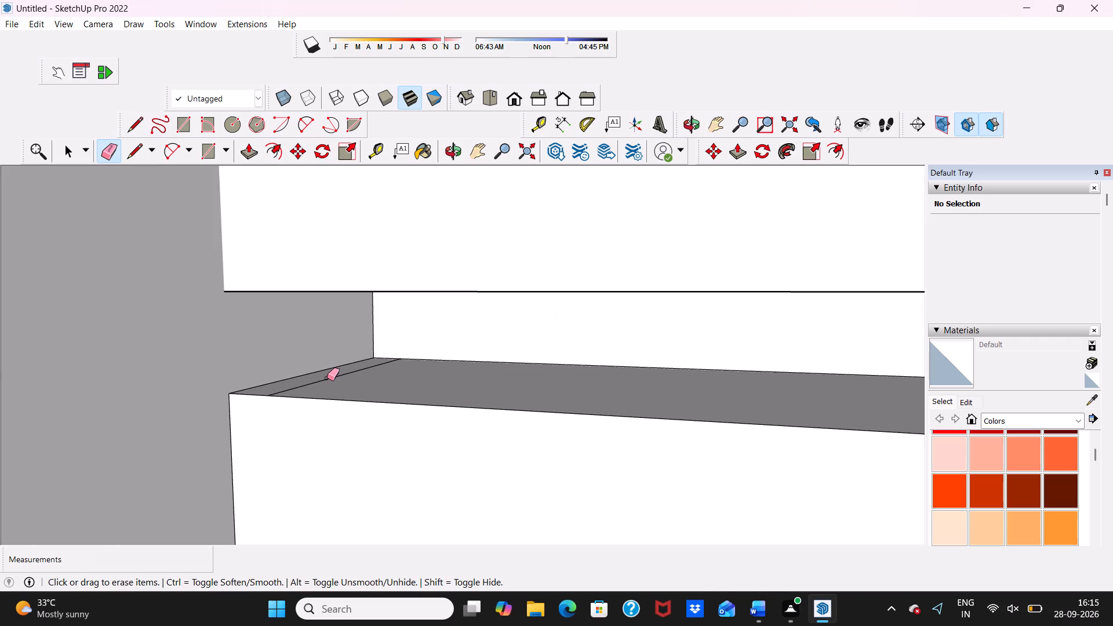
click(327, 378)
Erase the stray vertical line on the recess's back wall beneath the lowest panel, near the pillar.
scroll(326, 377, down, 7)
scroll(439, 331, up, 1)
scroll(439, 331, down, 7)
scroll(640, 352, up, 1)
scroll(638, 354, down, 5)
scroll(632, 439, up, 1)
scroll(645, 472, down, 1)
scroll(654, 485, up, 1)
scroll(662, 483, down, 7)
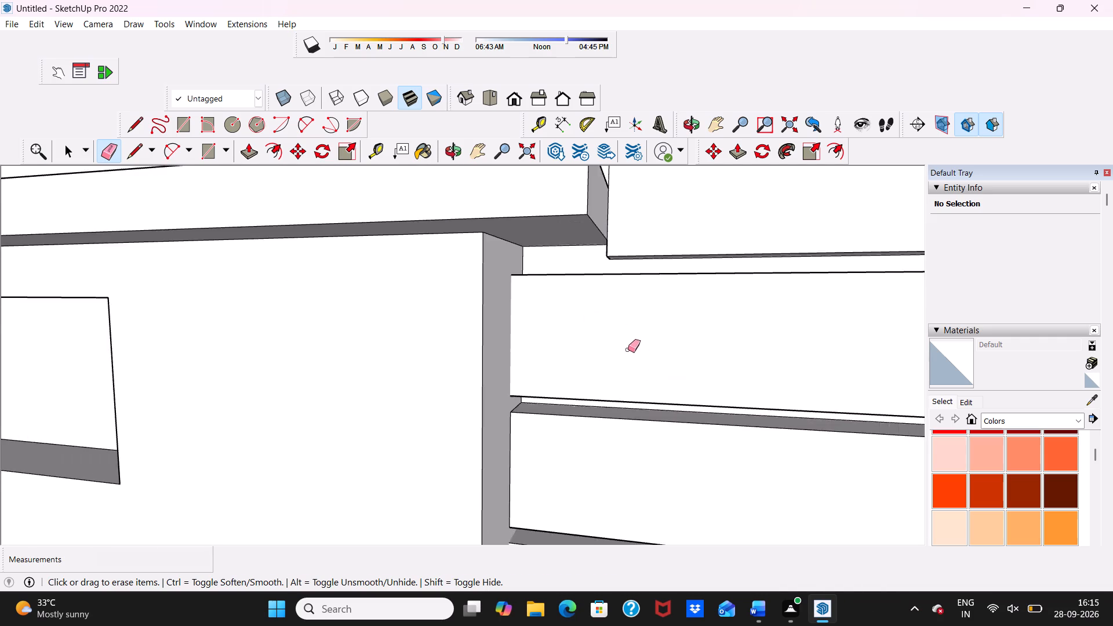
scroll(628, 350, down, 13)
scroll(658, 478, up, 5)
scroll(675, 489, down, 3)
scroll(781, 536, up, 3)
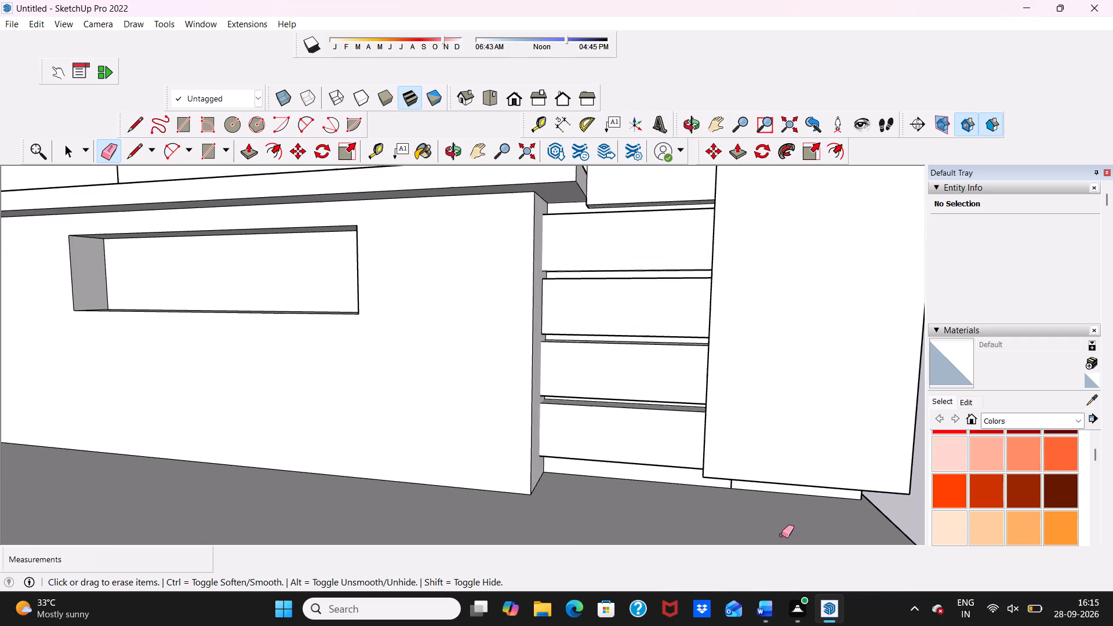
middle_drag(783, 530, 799, 478)
scroll(791, 472, up, 9)
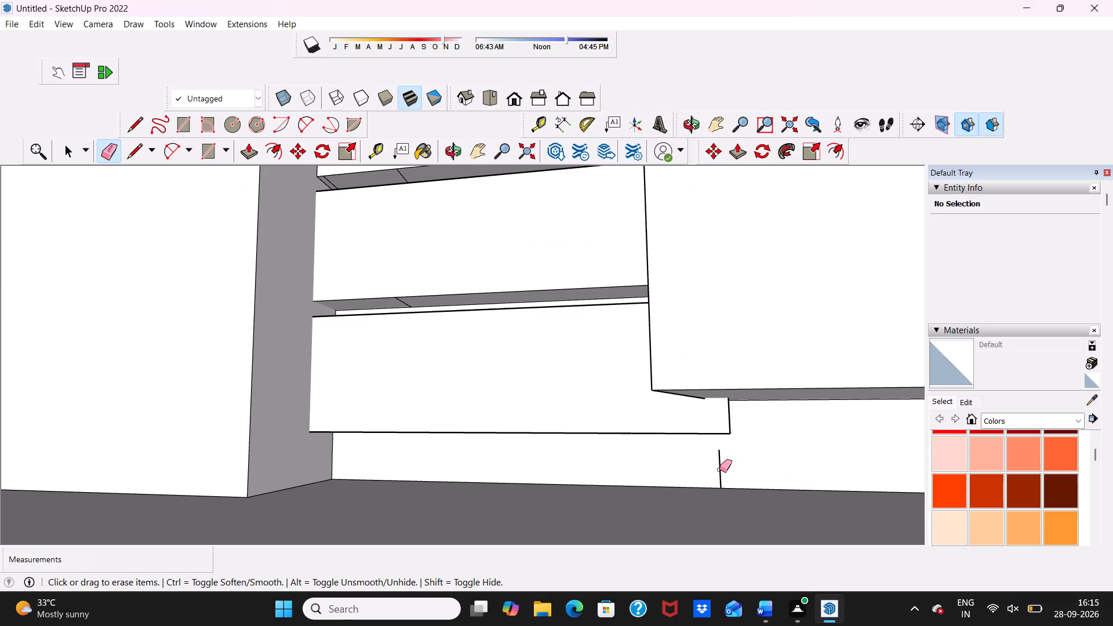
click(721, 469)
Erase the seam line across the underside of the lowest wide panel.
scroll(722, 467, down, 4)
key(space)
middle_drag(607, 467, 610, 402)
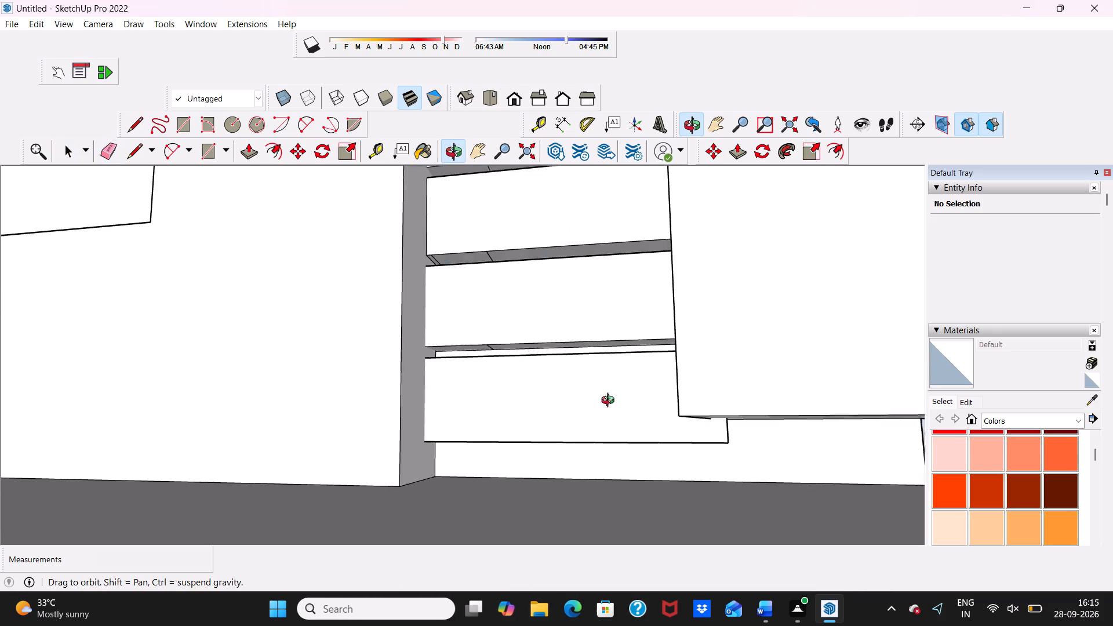
middle_drag(610, 402, 585, 465)
scroll(585, 465, up, 5)
middle_drag(584, 463, 585, 434)
middle_drag(585, 431, 571, 493)
scroll(549, 327, up, 5)
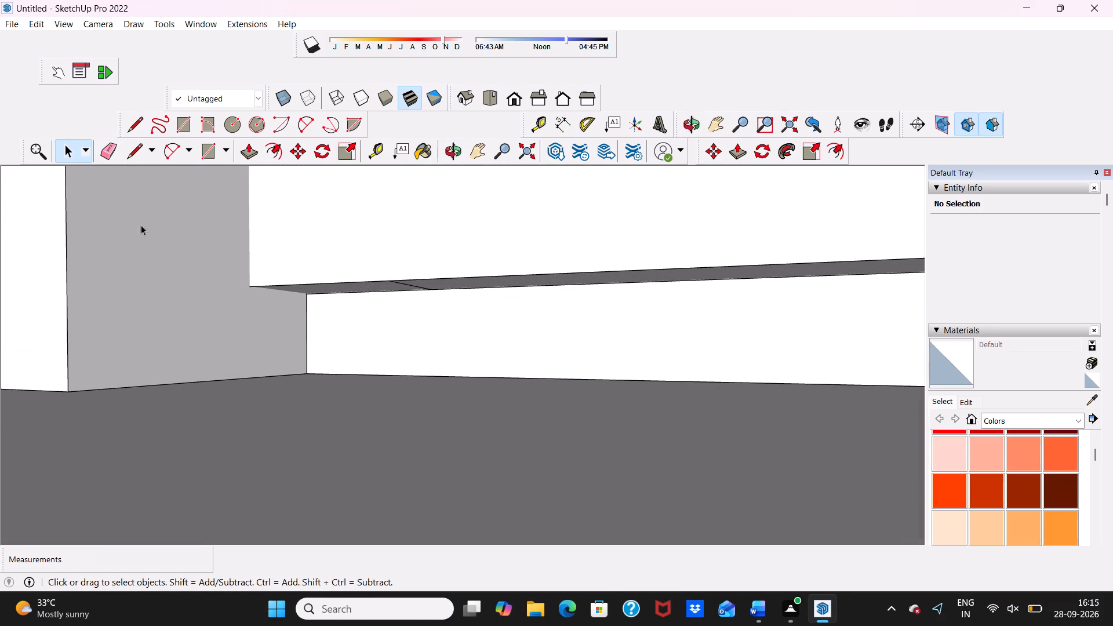
click(106, 150)
scroll(413, 289, up, 2)
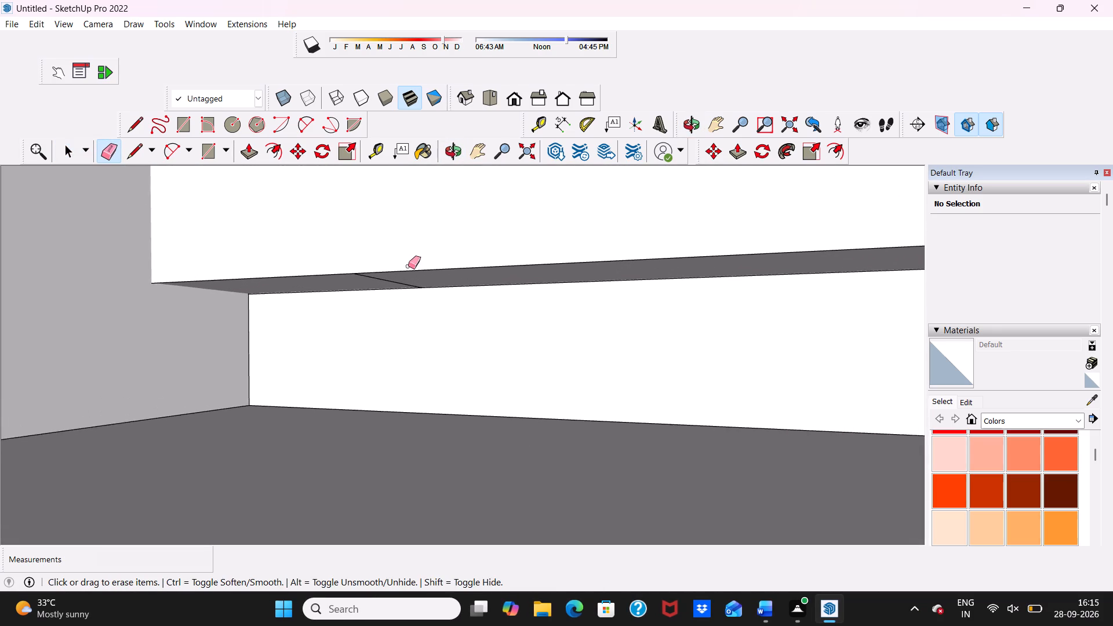
scroll(408, 266, up, 2)
click(388, 285)
scroll(373, 300, up, 9)
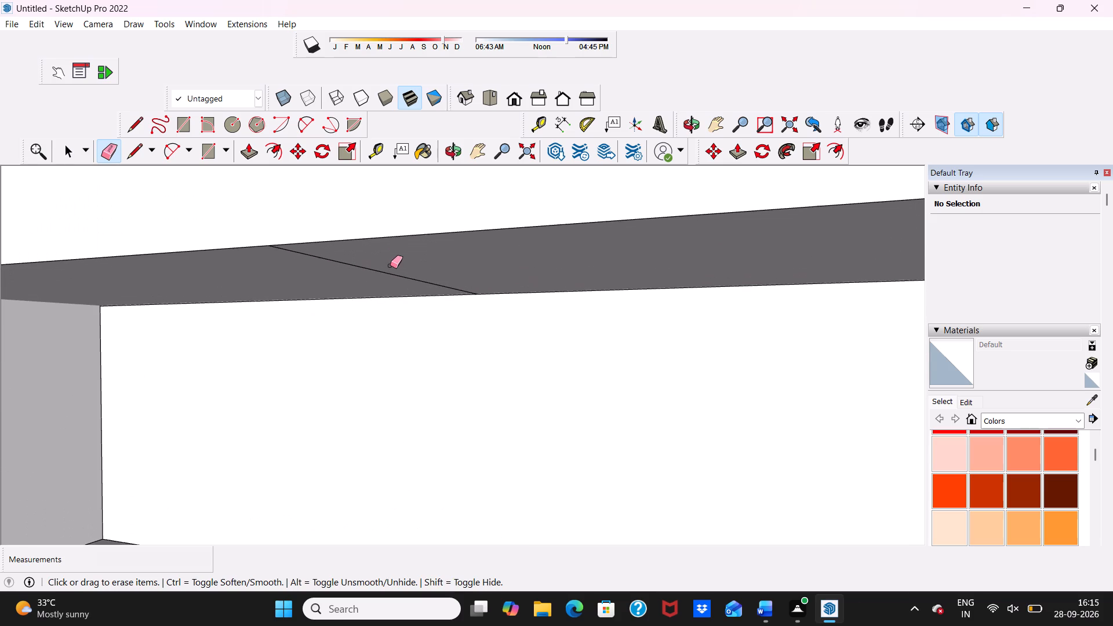
click(382, 271)
Pull the underside of the lowest wide panel down about 3/4" with Push/Pull.
key(space)
click(383, 283)
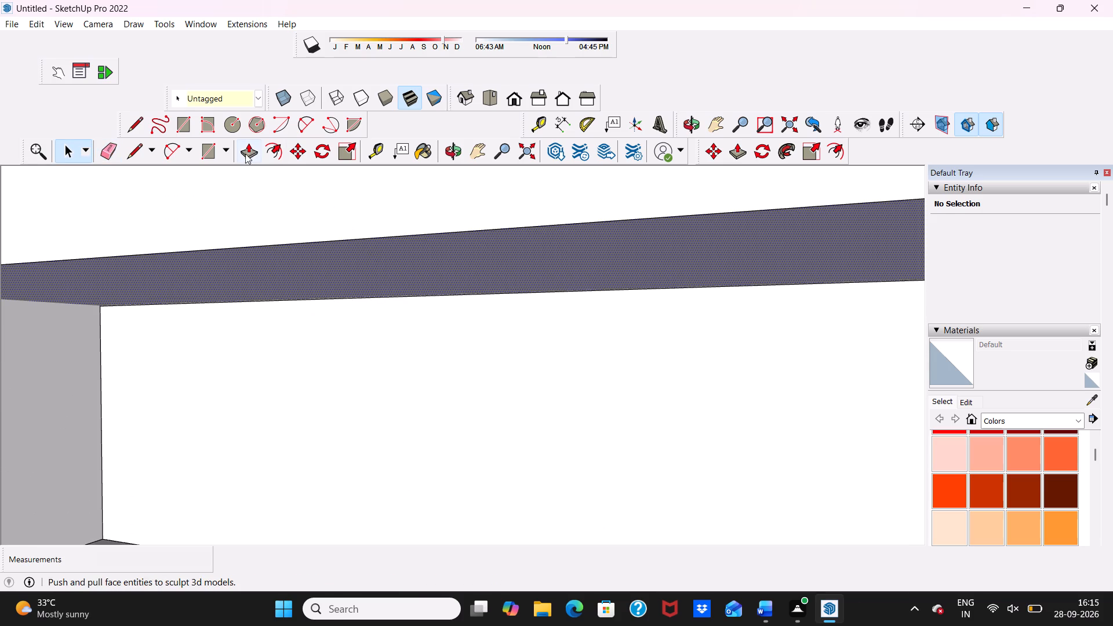
click(249, 150)
drag(287, 246, 314, 354)
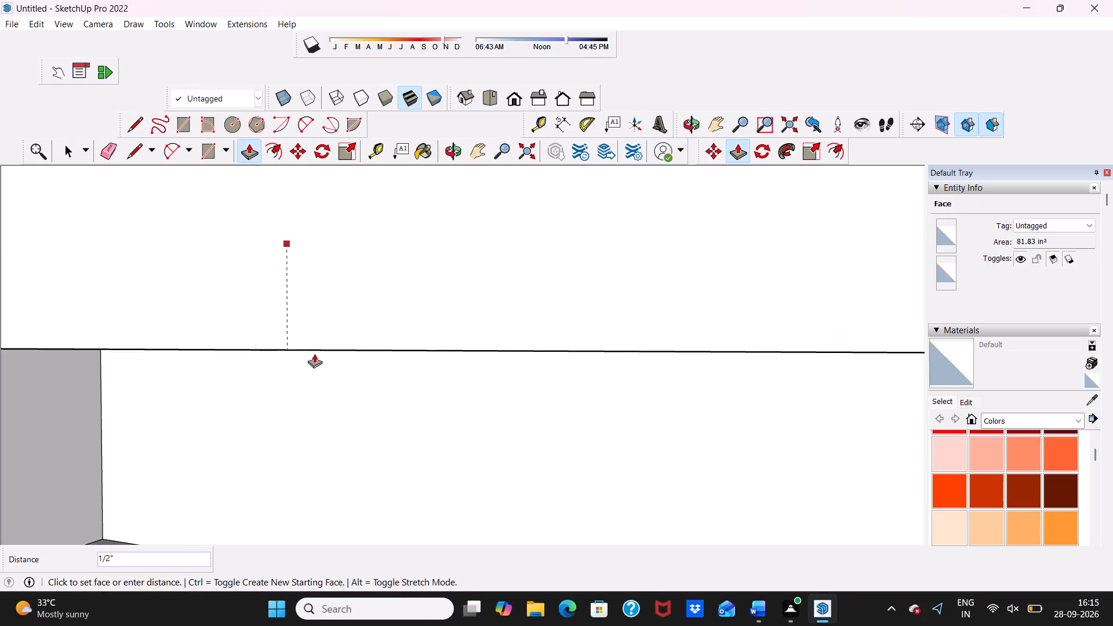
drag(314, 354, 327, 405)
Pull the lowest panel's underside down about another 2" to the floor slab.
scroll(329, 403, down, 8)
middle_drag(448, 335, 477, 267)
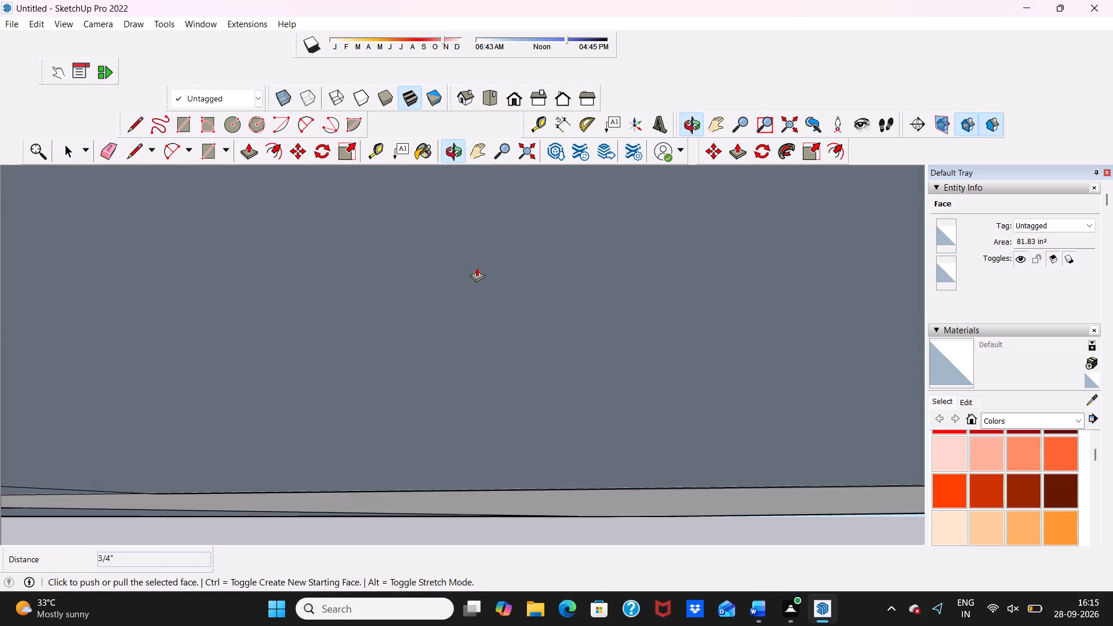
middle_drag(477, 268, 460, 380)
scroll(426, 339, down, 8)
drag(422, 363, 424, 443)
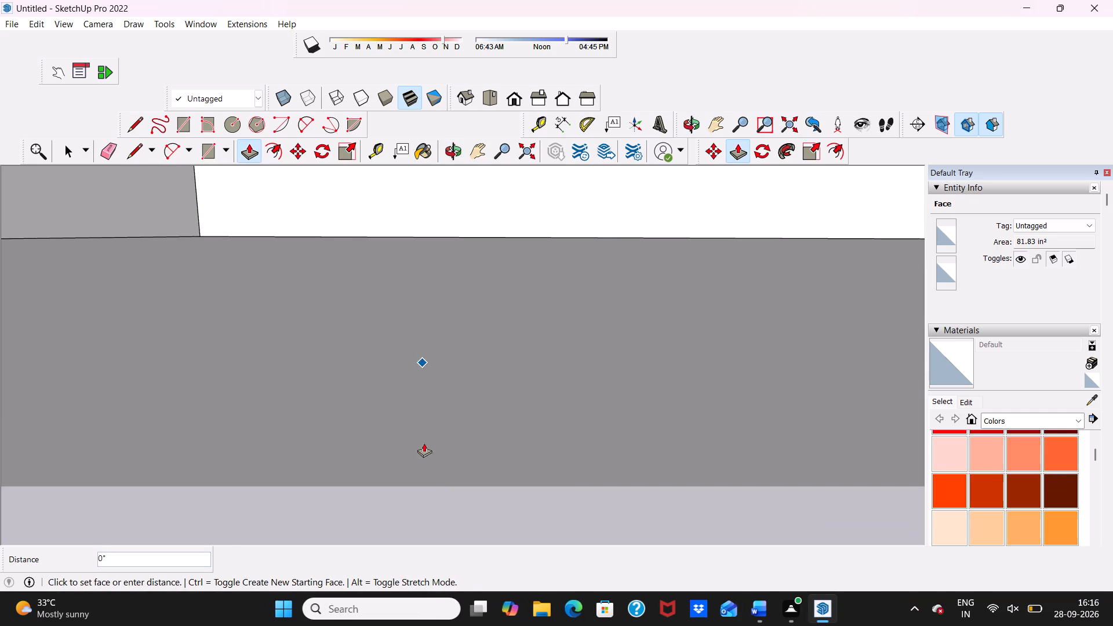
drag(424, 443, 423, 435)
scroll(424, 443, down, 16)
scroll(374, 410, down, 5)
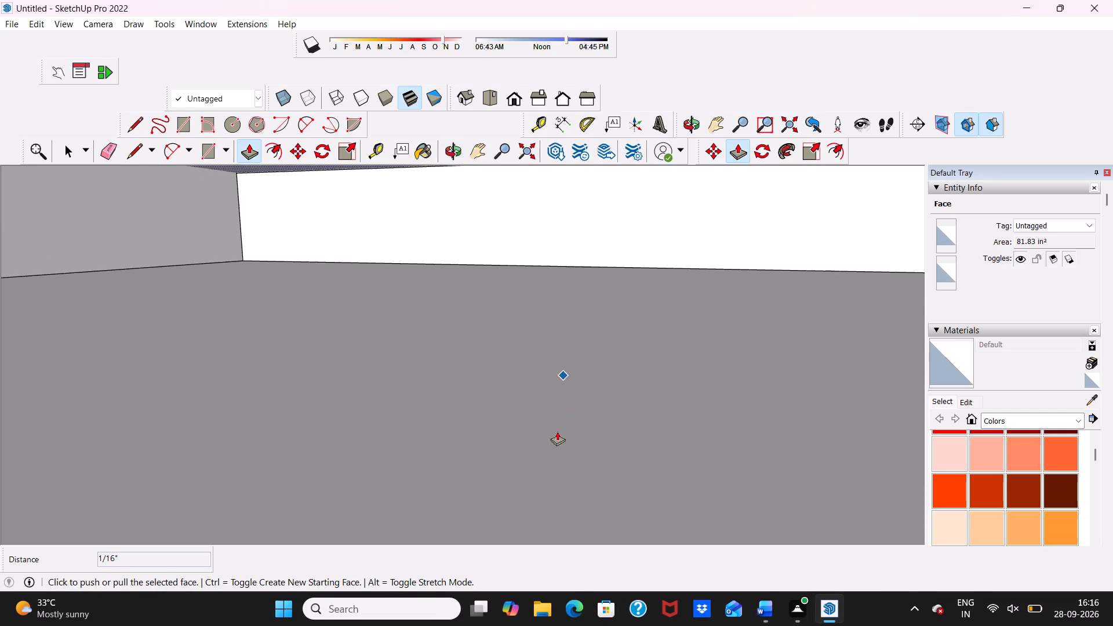
scroll(557, 431, down, 11)
scroll(424, 243, up, 5)
middle_drag(424, 243, 426, 220)
drag(424, 201, 431, 257)
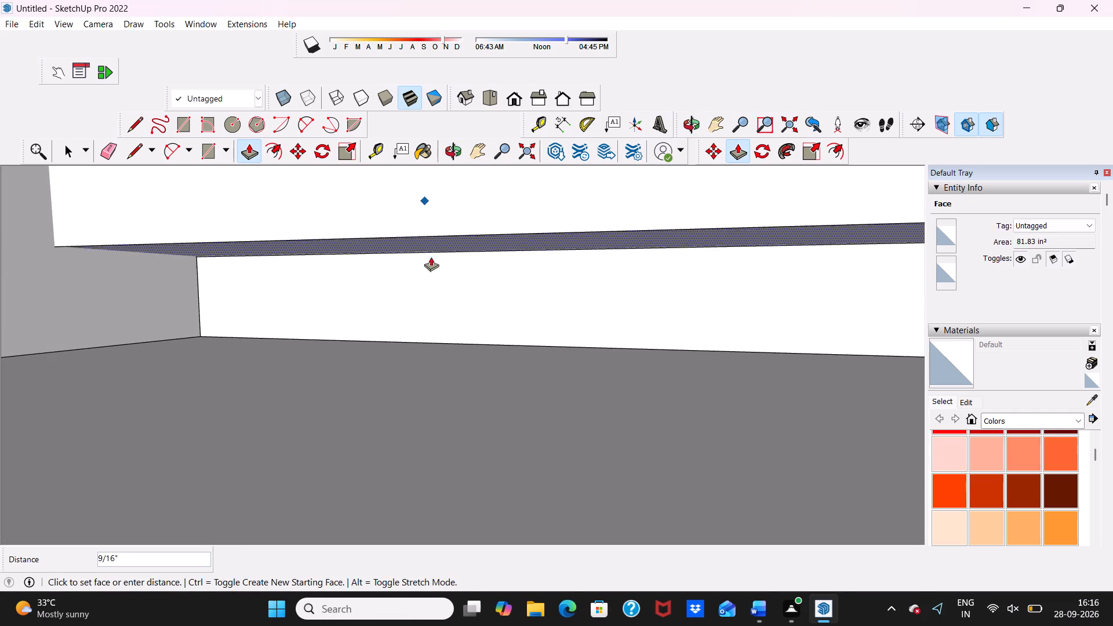
drag(431, 257, 450, 353)
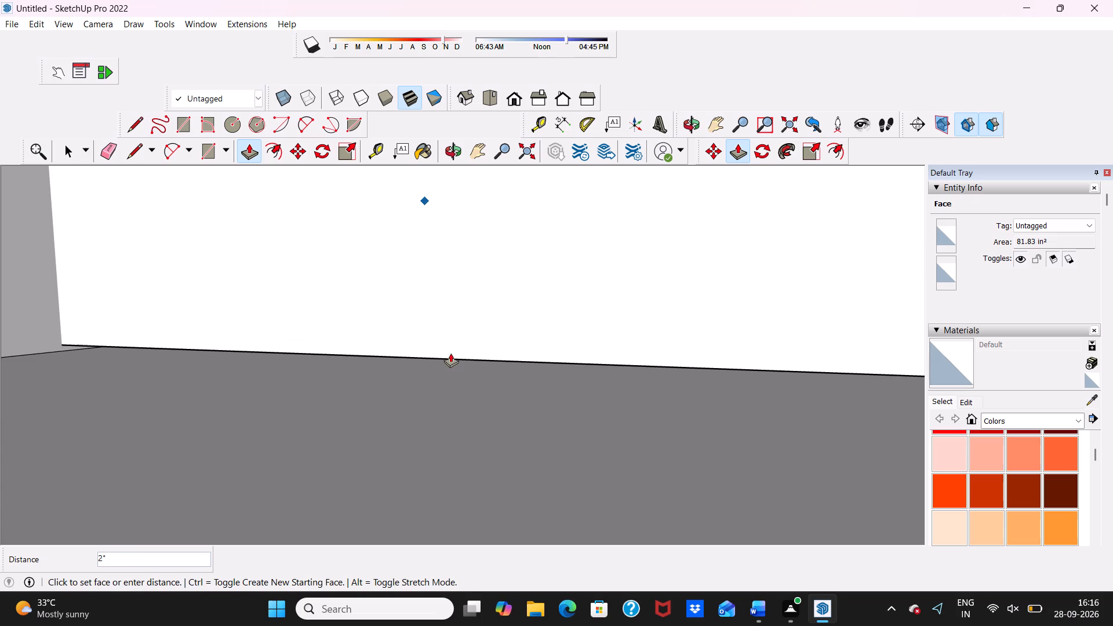
drag(450, 353, 454, 358)
Examine the finished recess panels beside the pillar and the whole house front from several angles.
scroll(454, 358, down, 9)
key(space)
scroll(475, 349, down, 13)
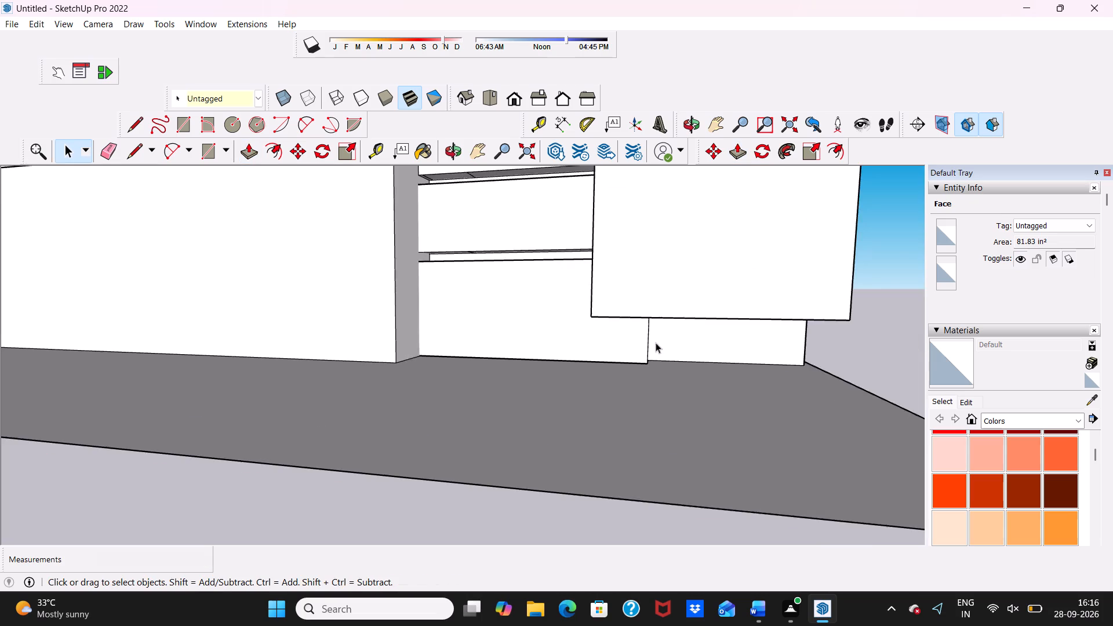
scroll(656, 343, down, 3)
middle_drag(656, 360, 674, 412)
scroll(602, 362, up, 1)
scroll(673, 316, down, 7)
key(space)
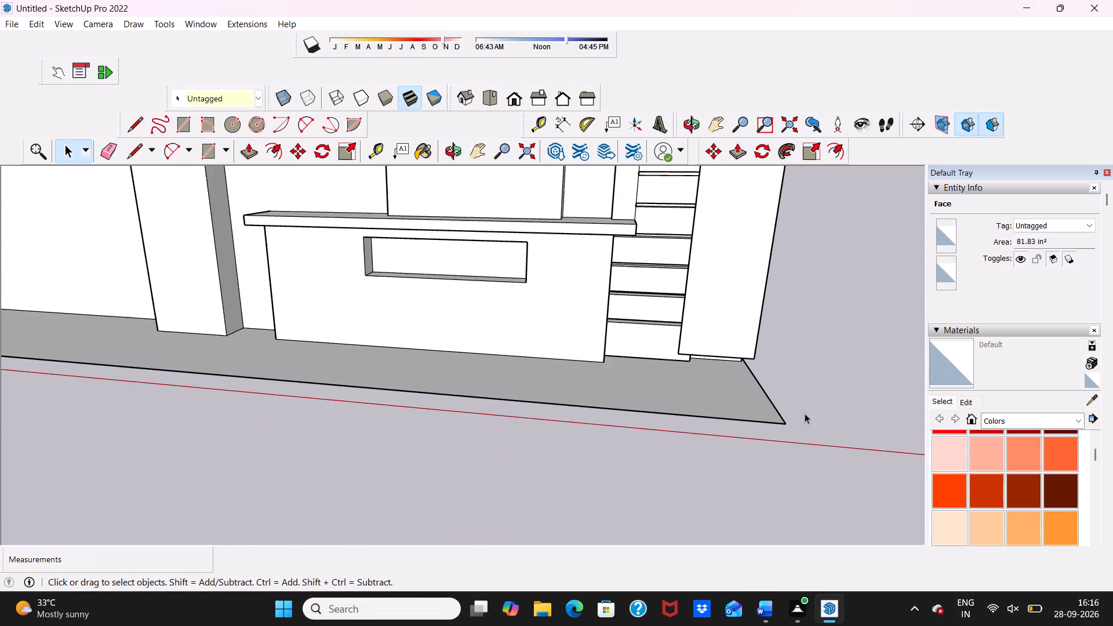
scroll(805, 413, down, 6)
scroll(691, 480, up, 1)
scroll(707, 508, down, 20)
scroll(464, 451, down, 2)
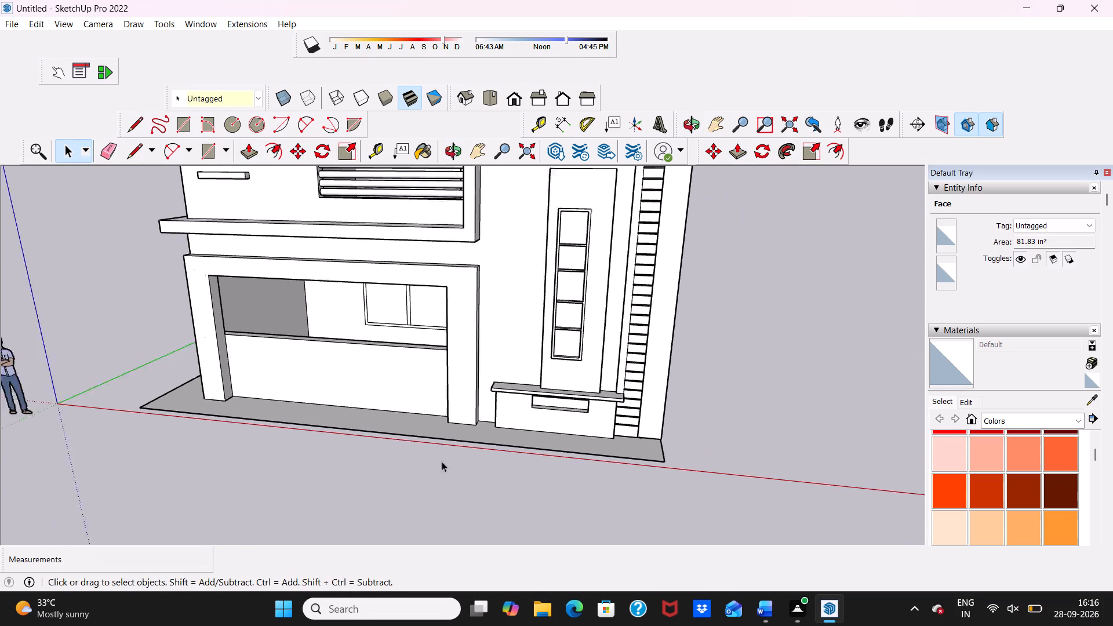
scroll(442, 461, down, 1)
scroll(384, 460, down, 5)
middle_drag(327, 275, 355, 310)
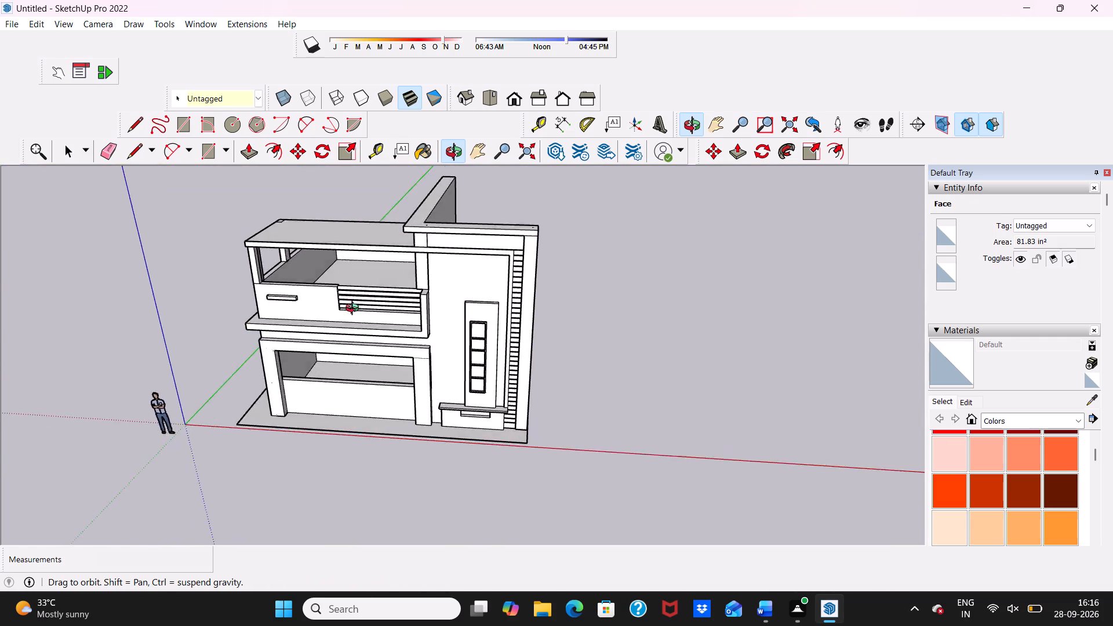
middle_drag(355, 310, 392, 195)
scroll(384, 177, up, 3)
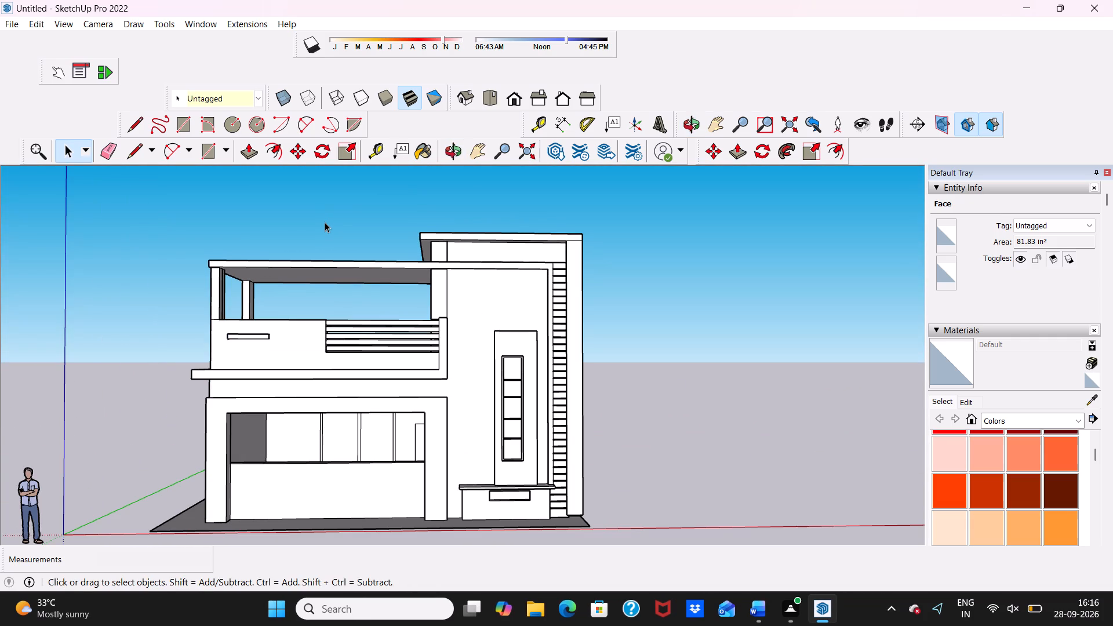
Erase the seam line running along the front edge on top of the balcony's flat roof slab.
scroll(322, 223, up, 3)
middle_drag(322, 223, 289, 355)
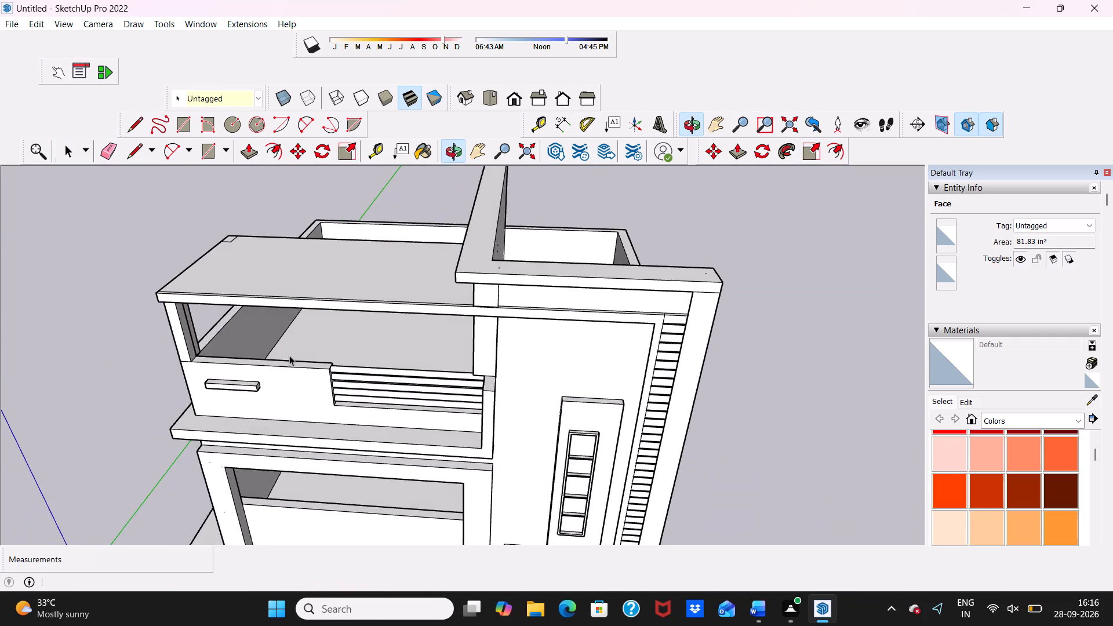
scroll(243, 229, up, 3)
middle_drag(243, 228, 301, 340)
scroll(166, 398, up, 5)
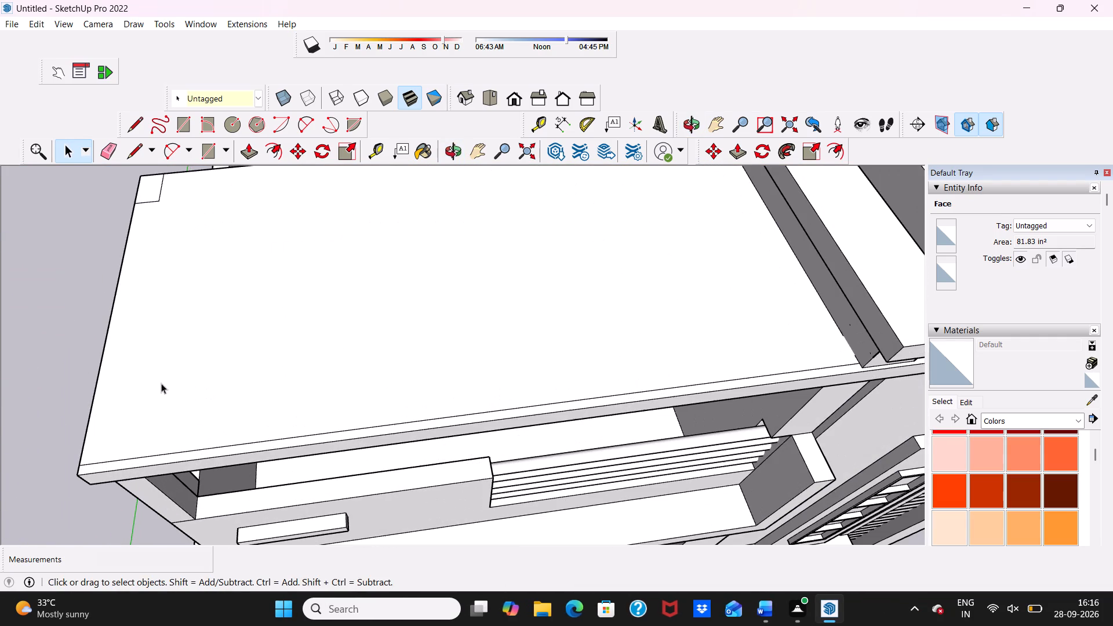
click(109, 152)
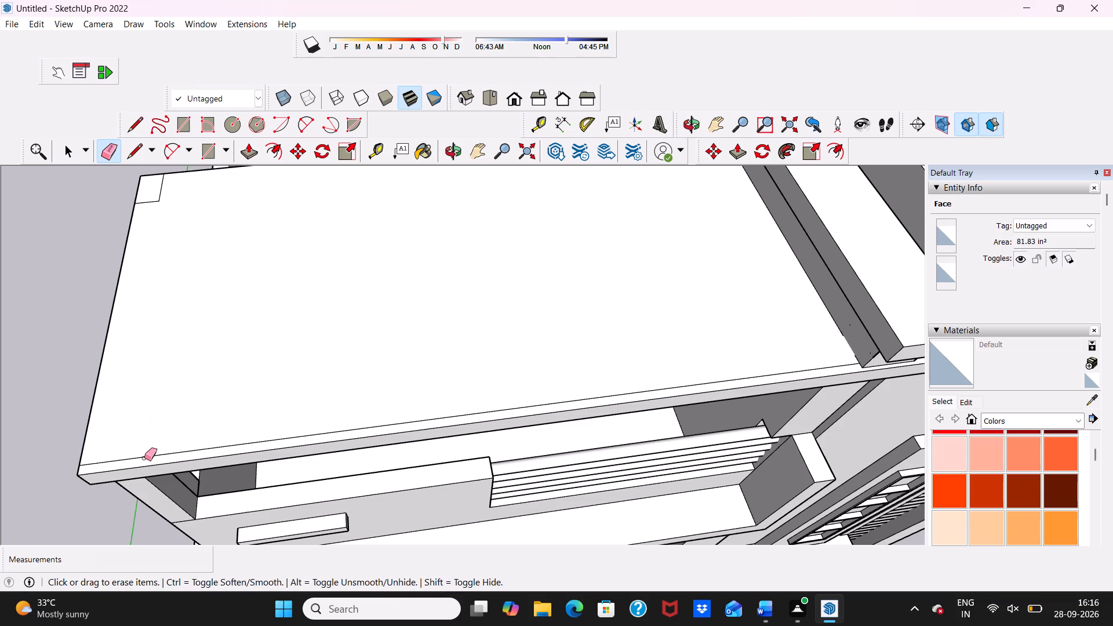
click(144, 458)
scroll(144, 456, down, 5)
middle_drag(204, 469, 201, 137)
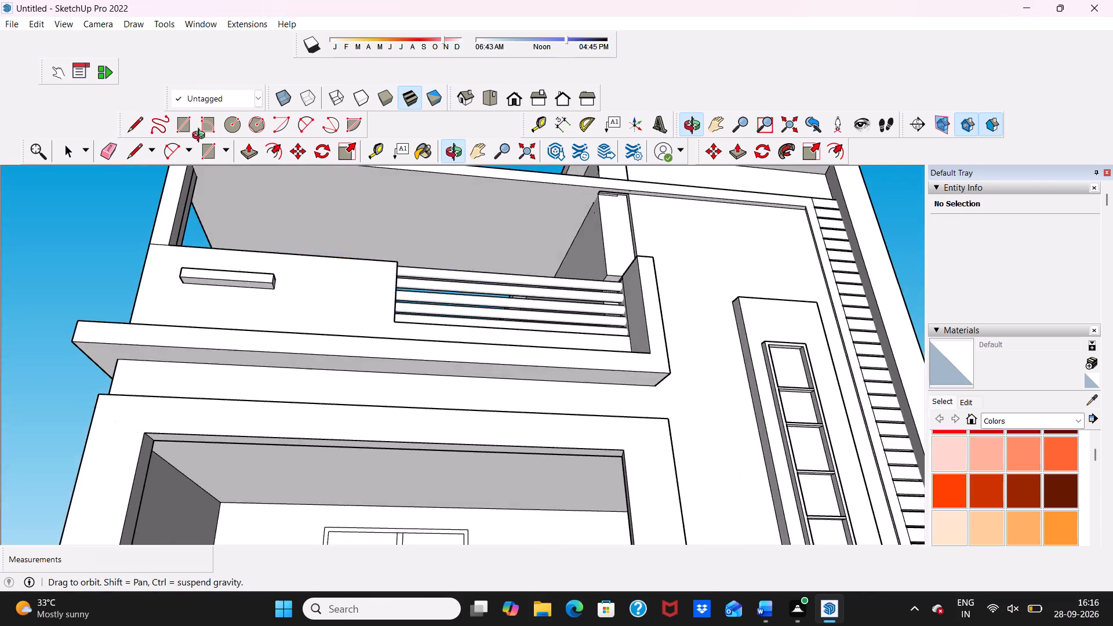
middle_drag(201, 137, 165, 378)
key(space)
Draw a front-to-back rectangle about 8' 6 5/8" by 1' 4 1/16" on the balcony roof slab, near its outer side edge.
middle_drag(356, 264, 326, 417)
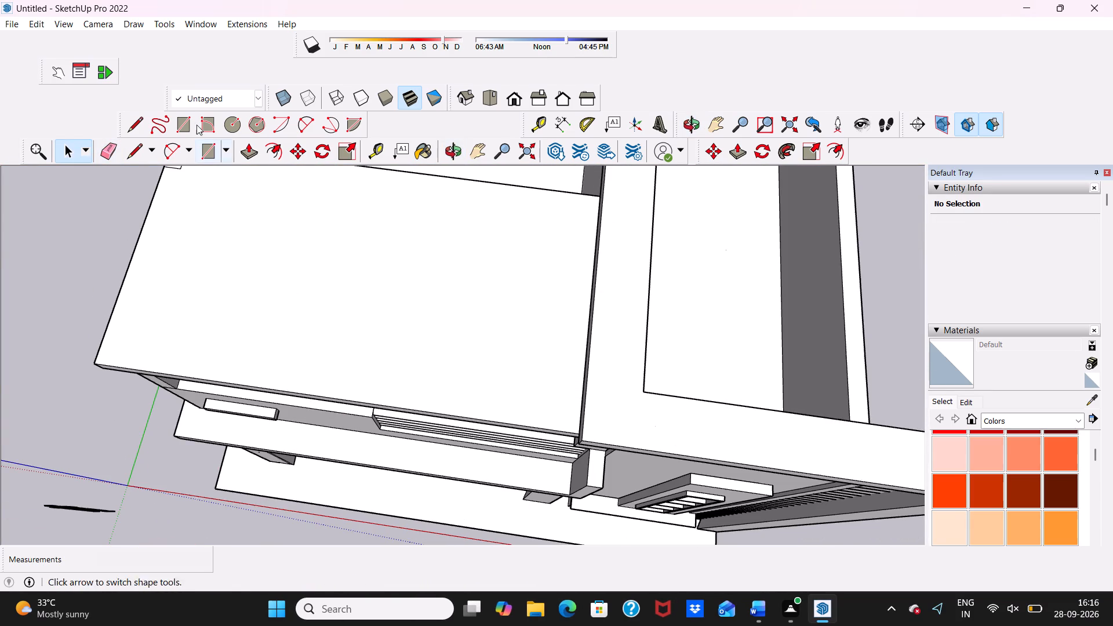
click(185, 117)
scroll(214, 268, down, 6)
scroll(218, 216, up, 1)
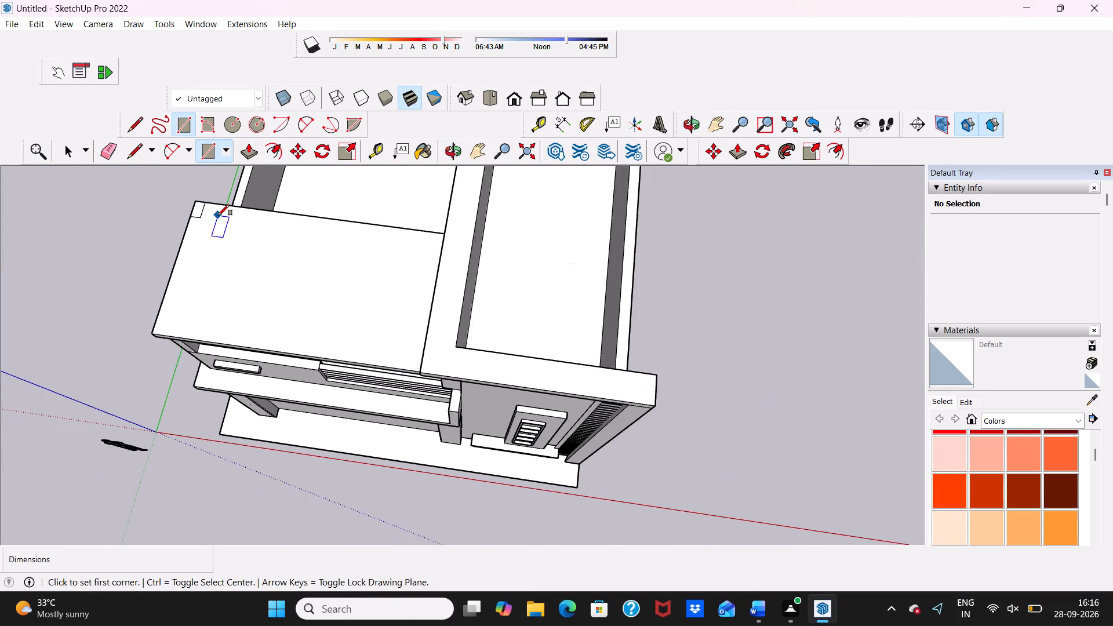
scroll(218, 216, up, 2)
click(213, 220)
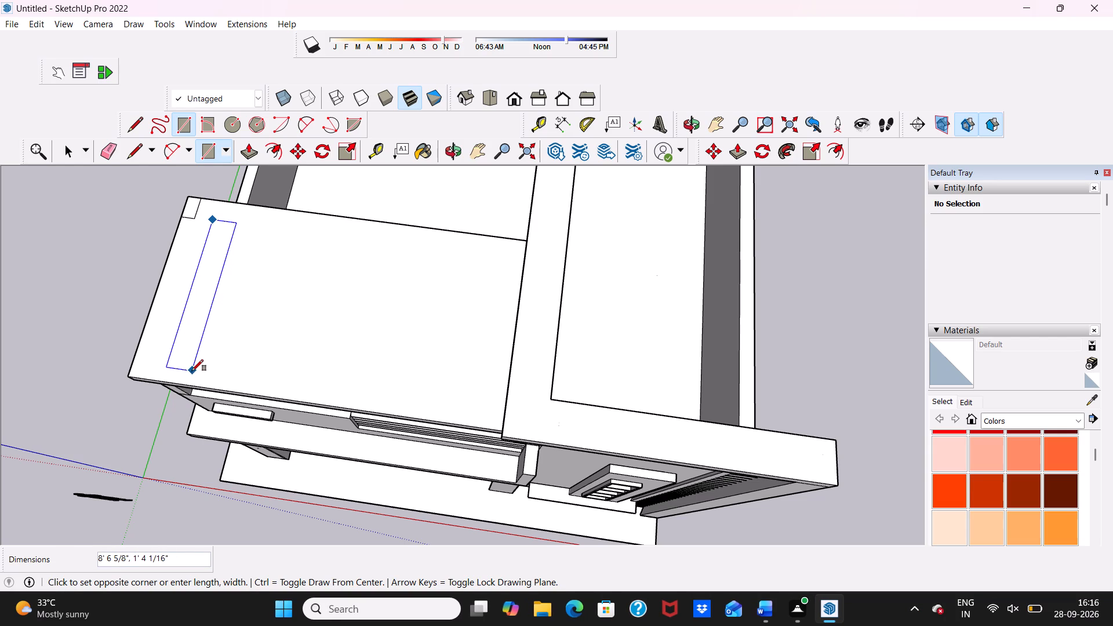
click(192, 371)
key(space)
Copy the rectangle along the roof slab at about 2' 1 3/4" spacing, multiplied by 7 towards the tower.
click(201, 310)
click(201, 310)
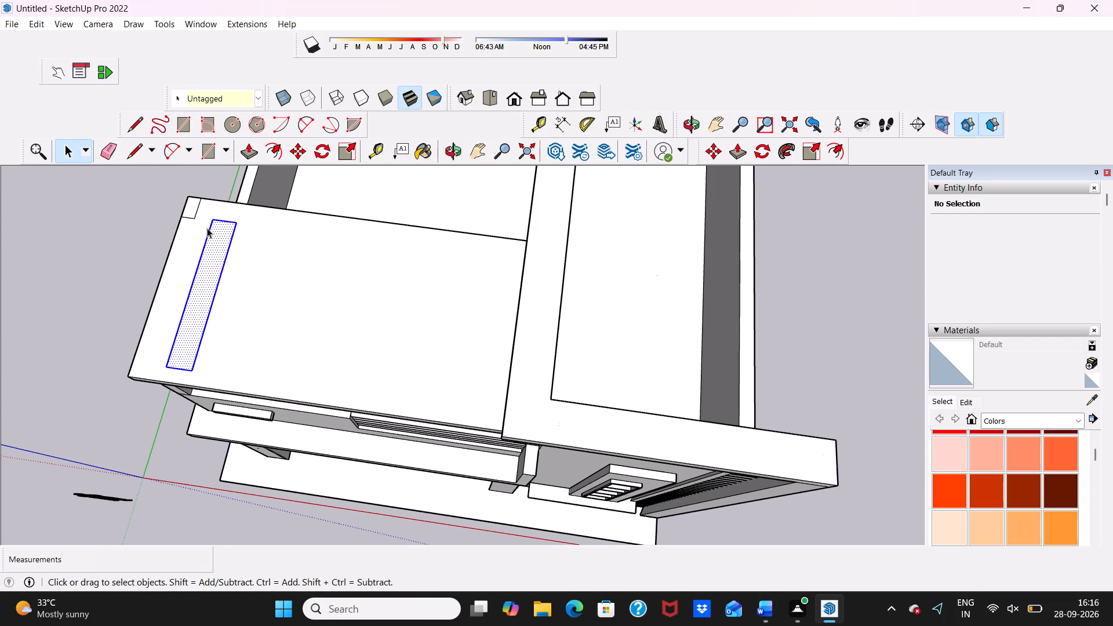
drag(296, 146, 295, 154)
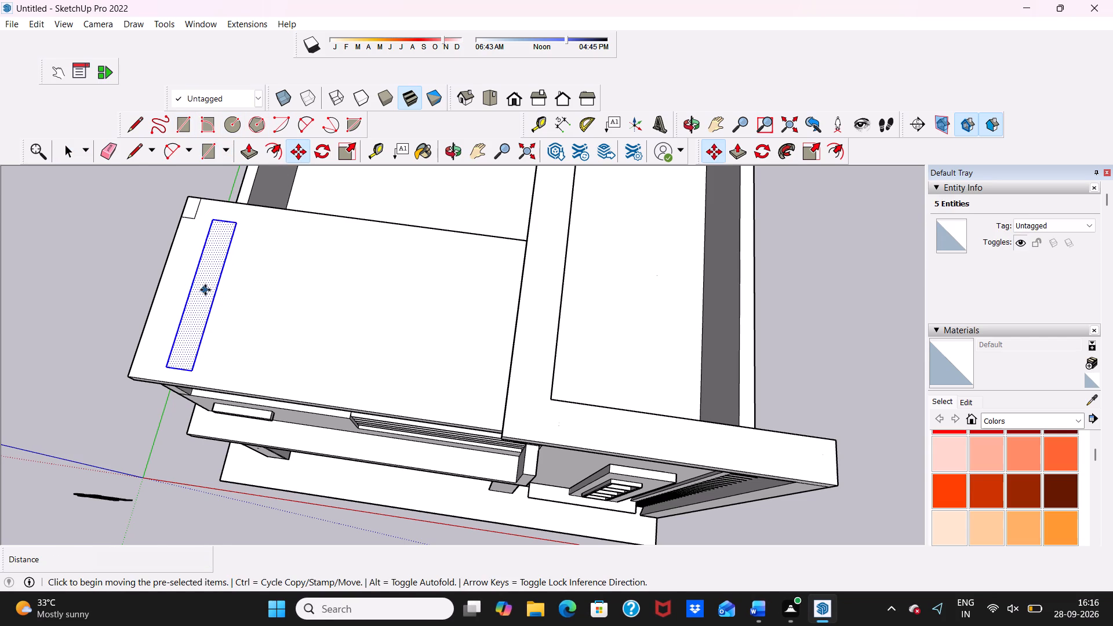
click(205, 289)
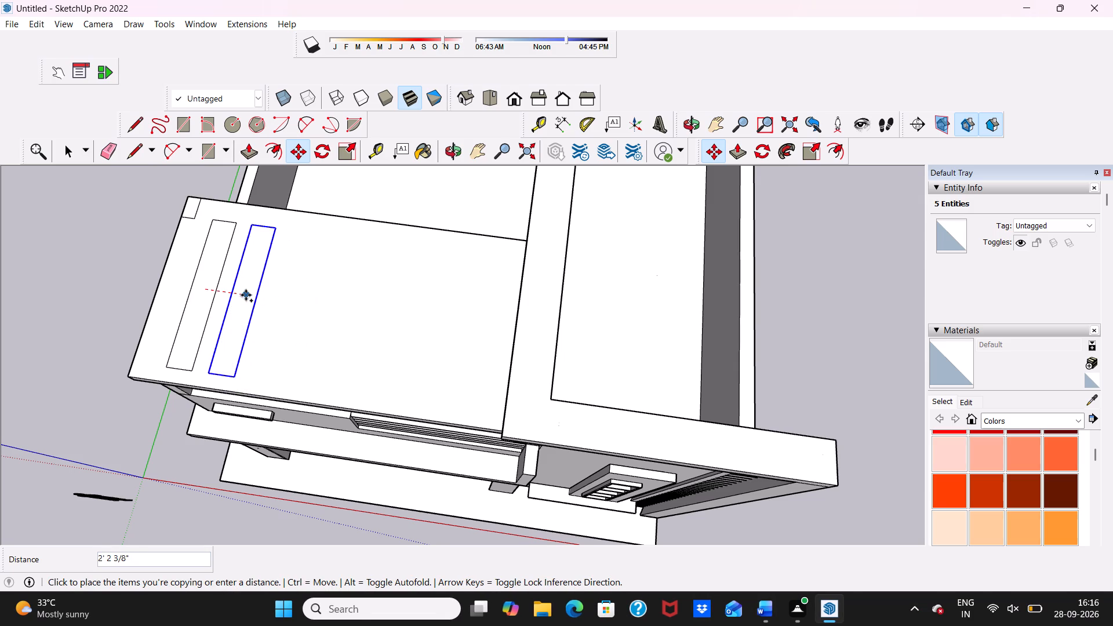
click(245, 296)
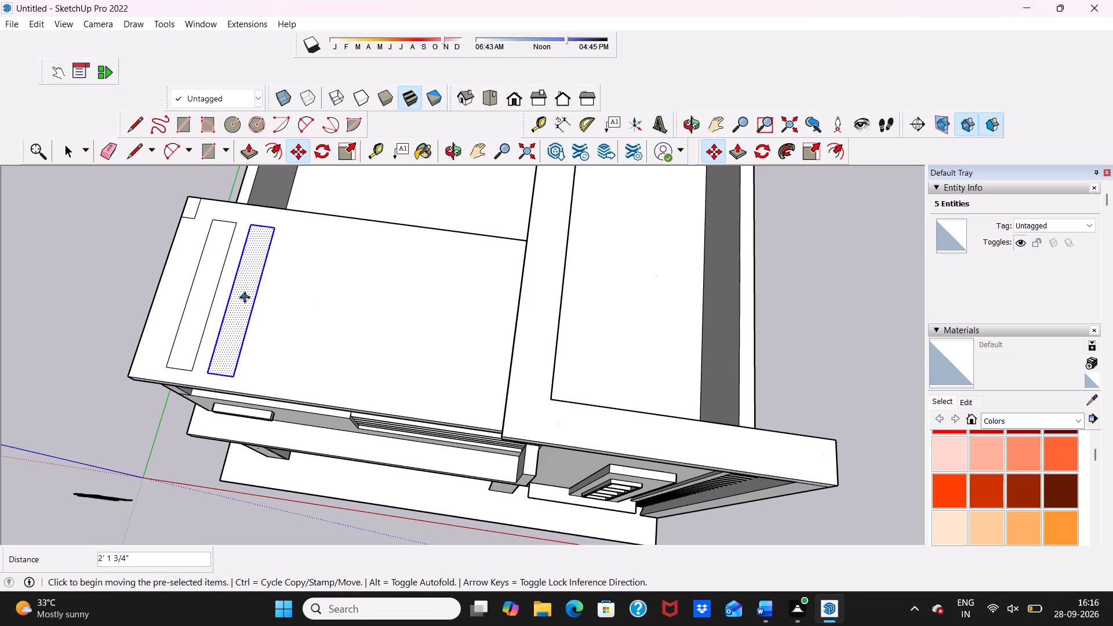
key(shift+asterisk)
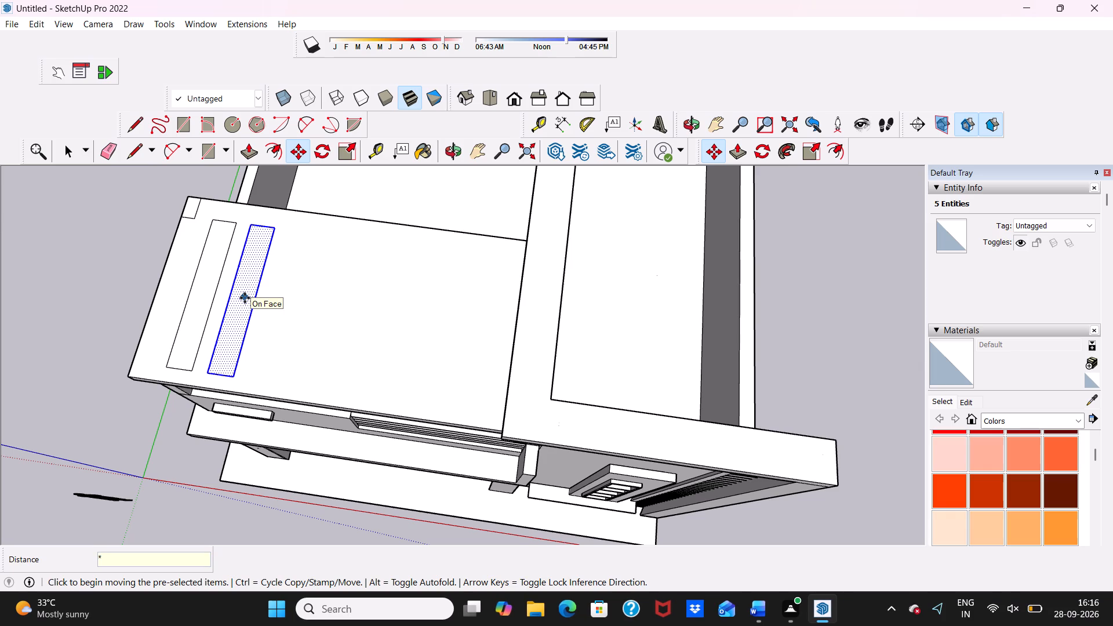
key(7)
key(Return)
scroll(267, 342, down, 5)
key(space)
Push the outermost rectangle down through the roof slab to cut the first open slot.
middle_drag(366, 352, 457, 0)
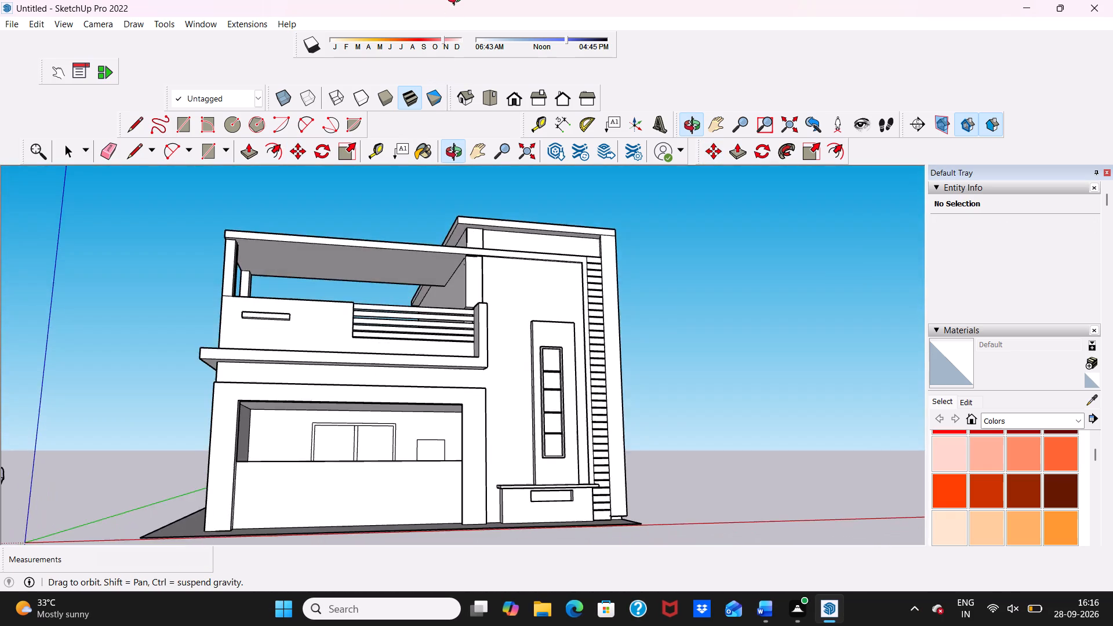
middle_drag(457, 0, 362, 300)
key(space)
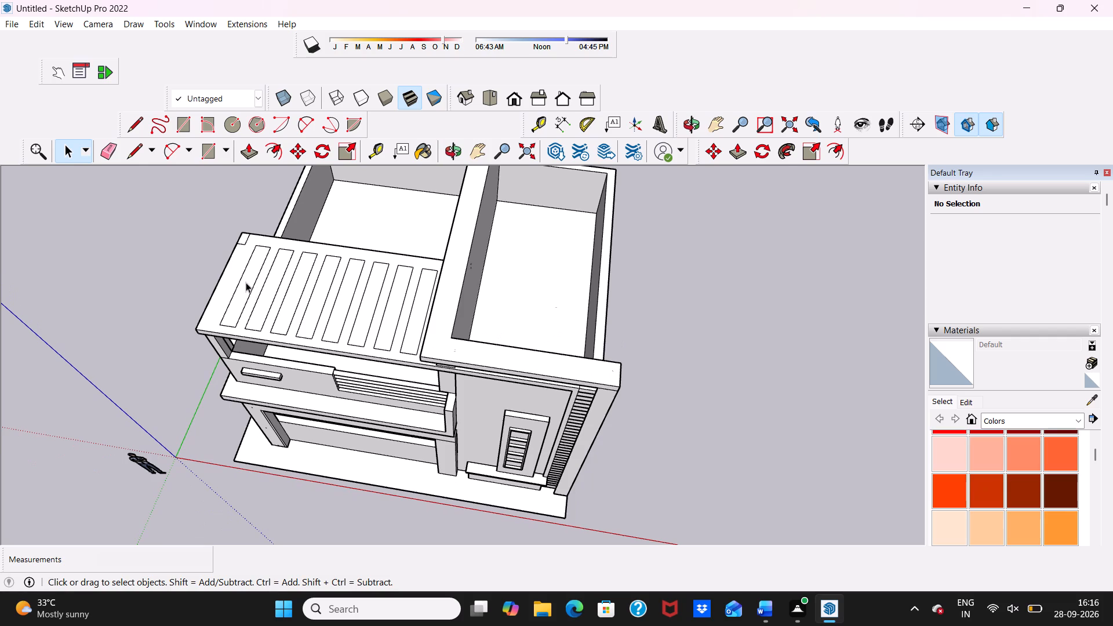
click(246, 282)
click(251, 148)
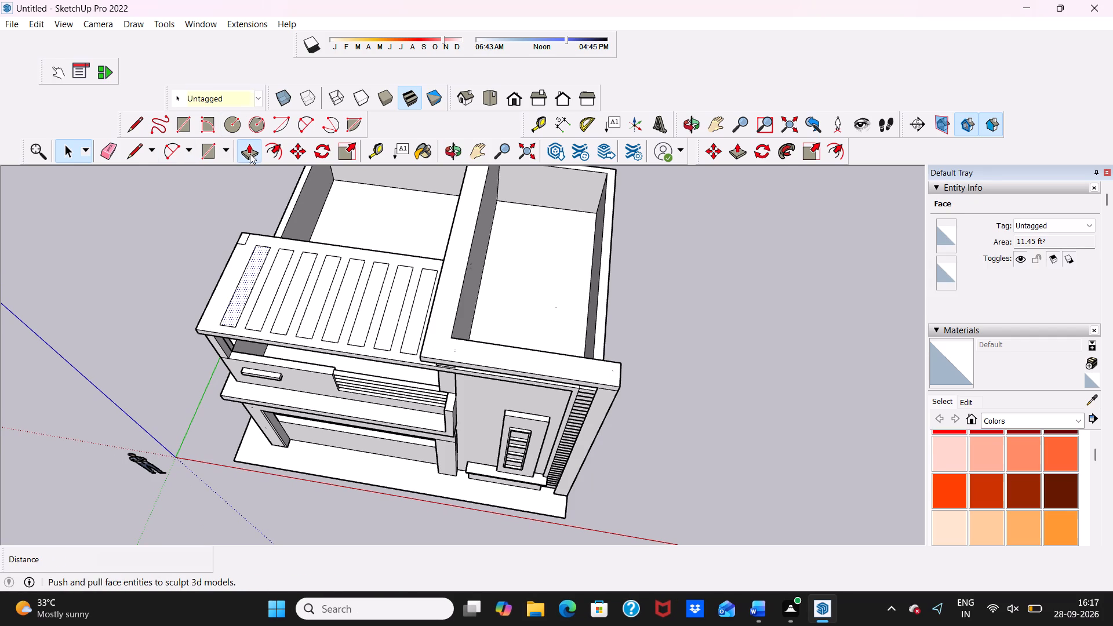
click(243, 278)
middle_drag(237, 347, 237, 346)
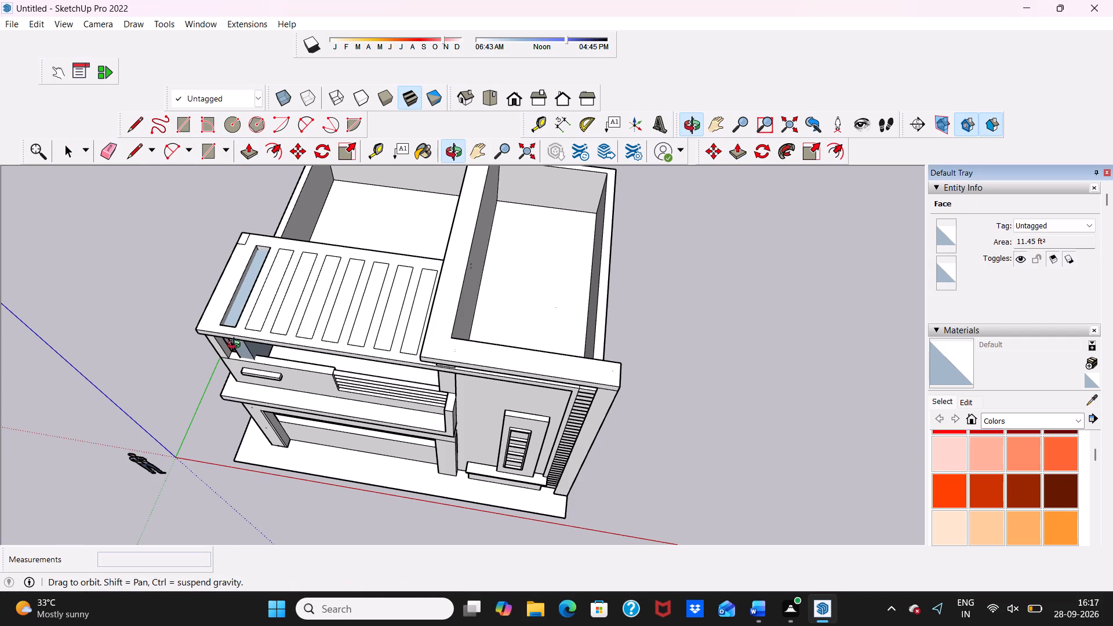
middle_drag(237, 346, 300, 218)
scroll(260, 300, up, 14)
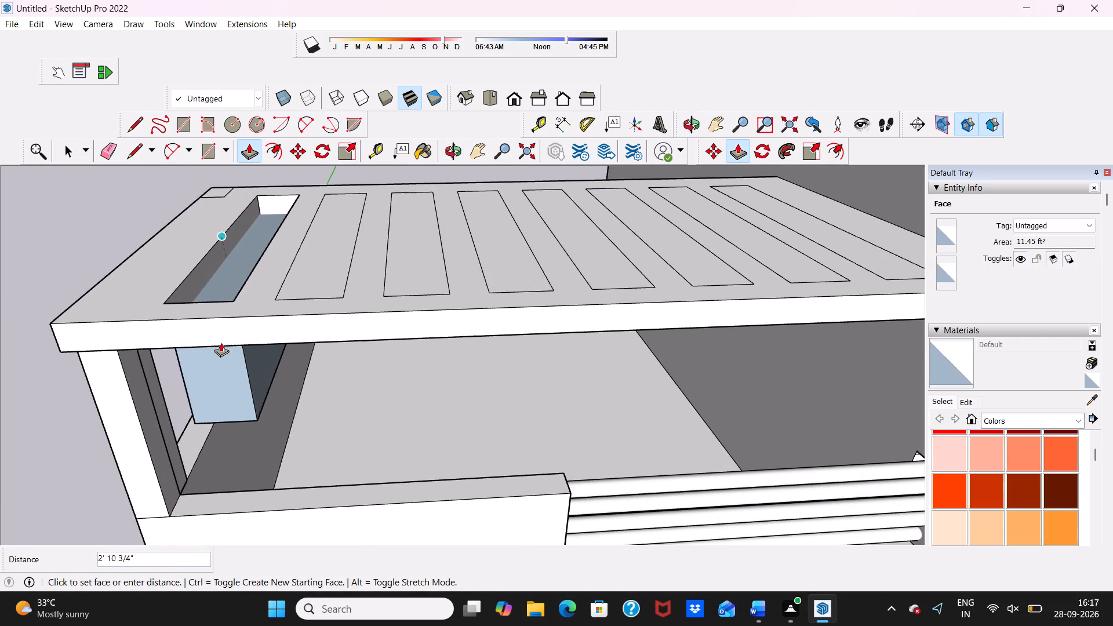
click(220, 343)
Push the second, third and fourth rectangles down 7 1/8" through the roof slab to open them as slots.
click(307, 274)
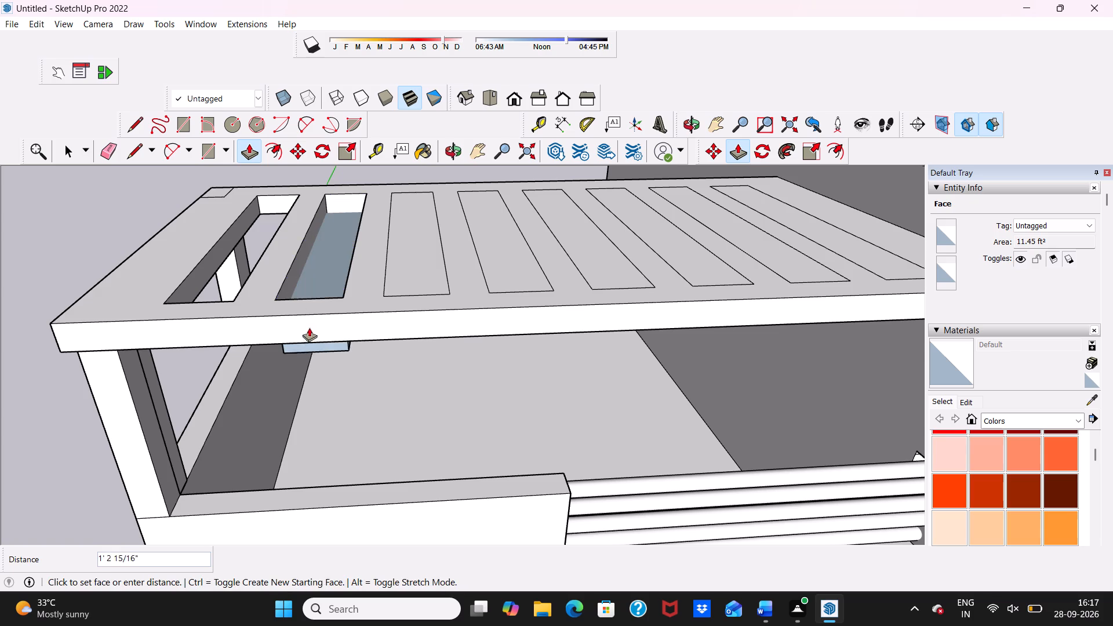
scroll(338, 333, up, 5)
scroll(425, 311, down, 2)
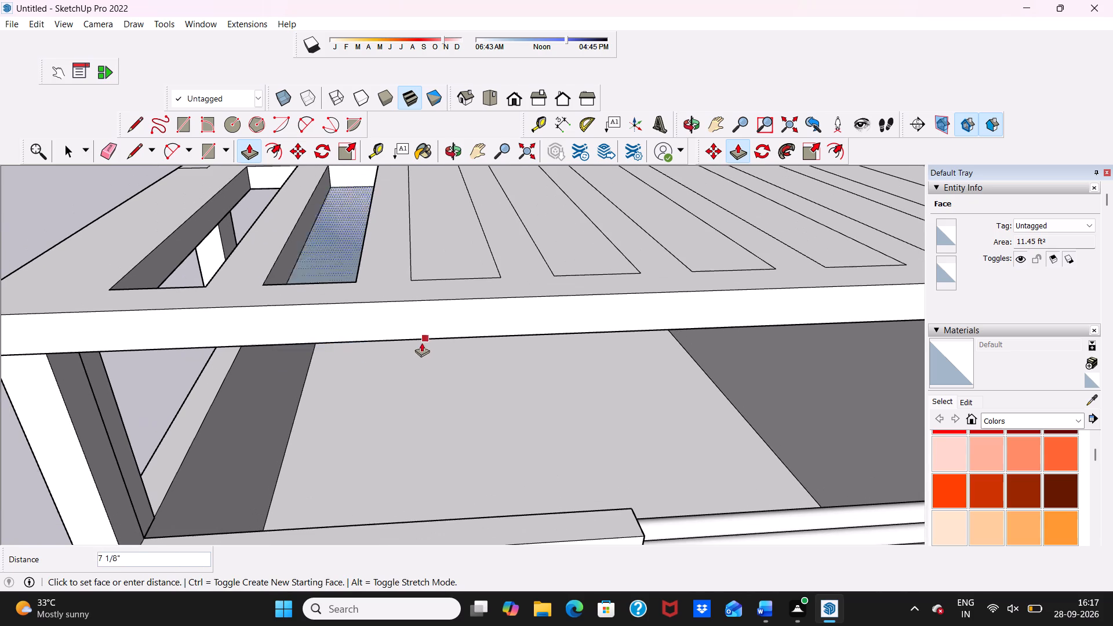
click(391, 338)
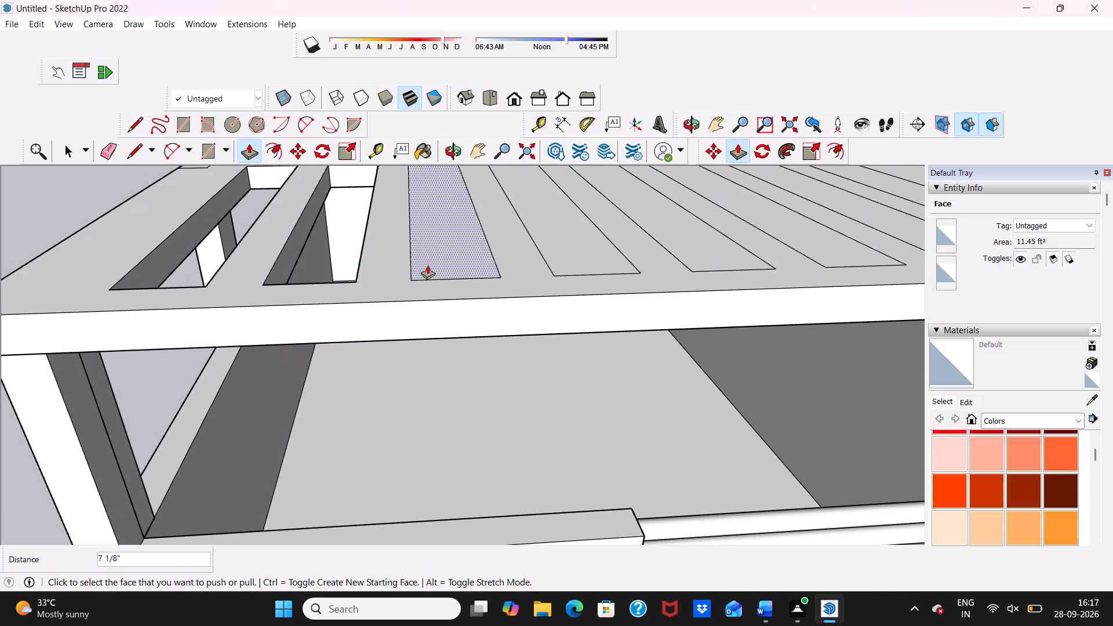
click(446, 248)
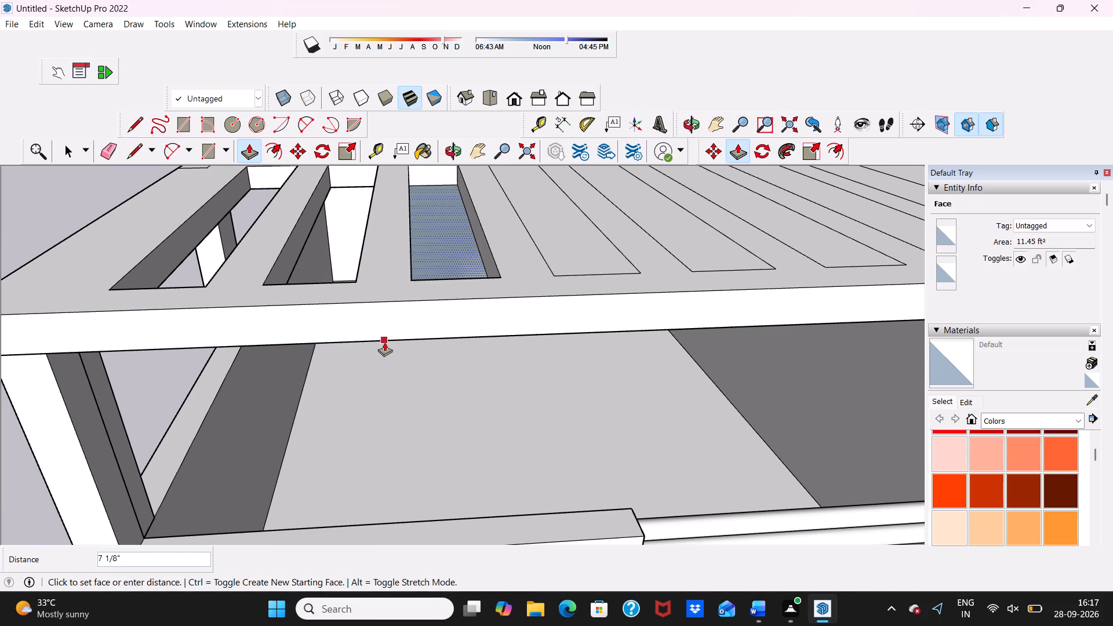
click(382, 337)
click(590, 254)
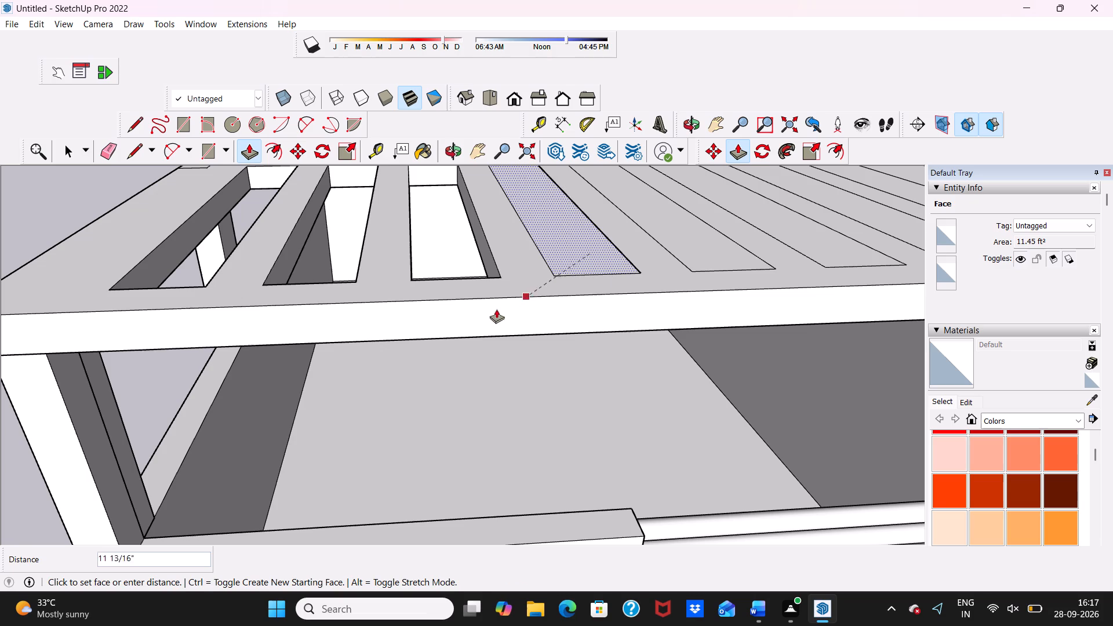
click(464, 340)
Push the remaining four rectangles down 7 1/8" to the slab's lower edge, completing the row of pergola slots.
scroll(598, 255, down, 2)
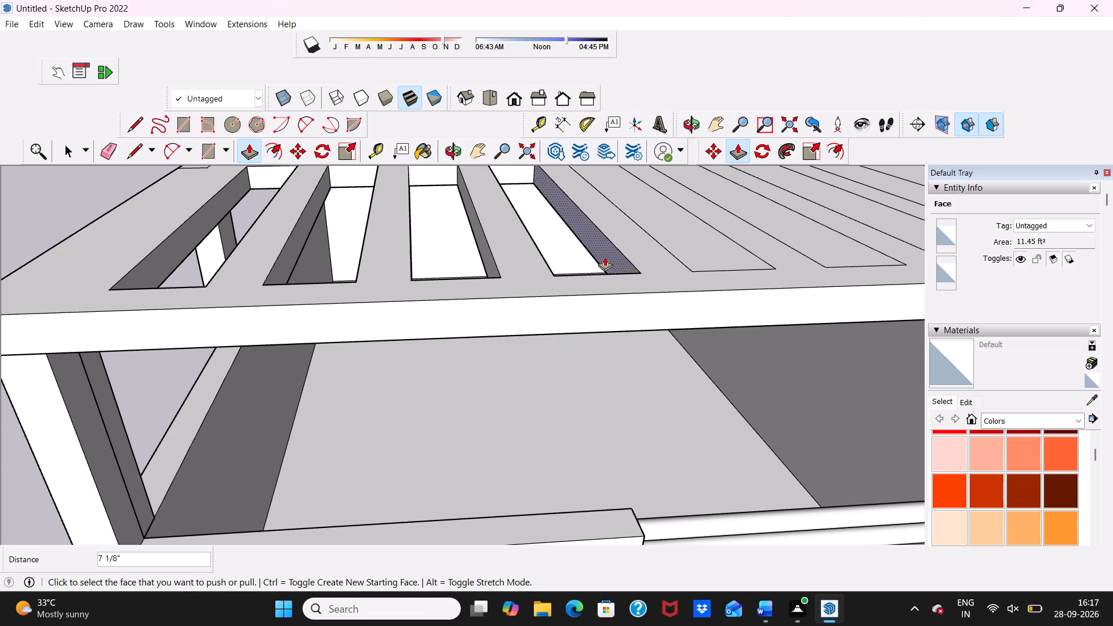
scroll(605, 257, down, 6)
scroll(653, 237, up, 1)
click(653, 237)
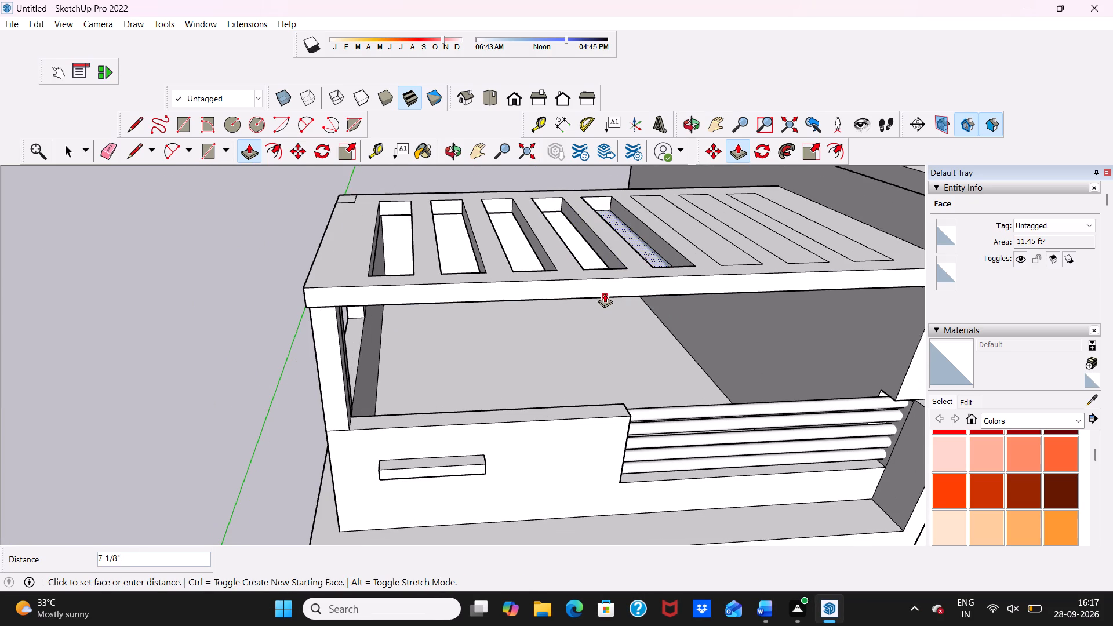
click(605, 293)
click(705, 230)
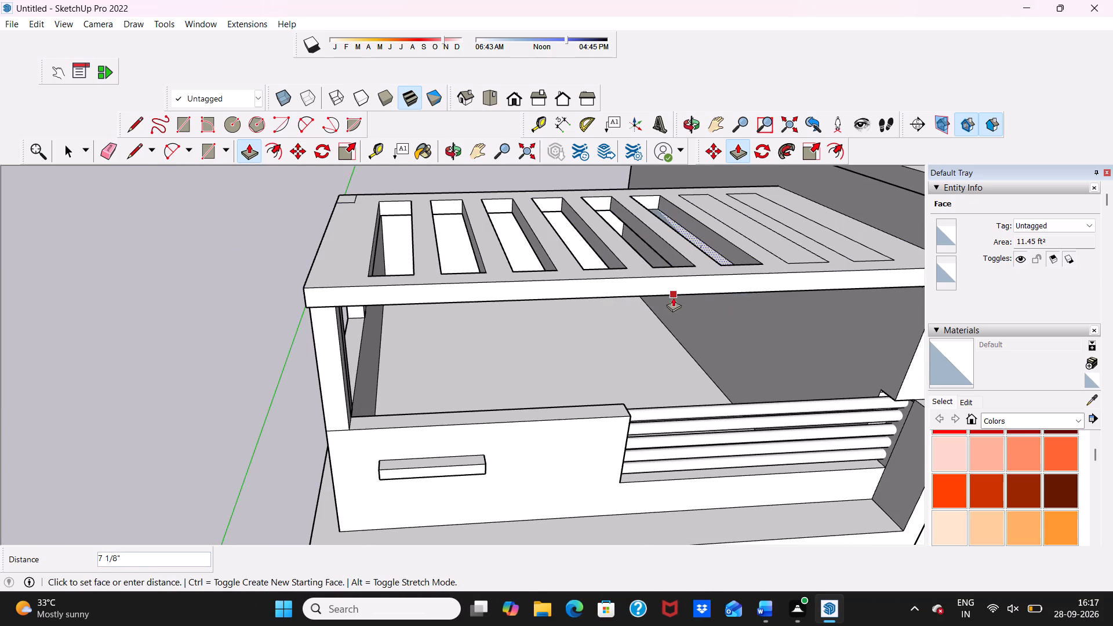
click(656, 295)
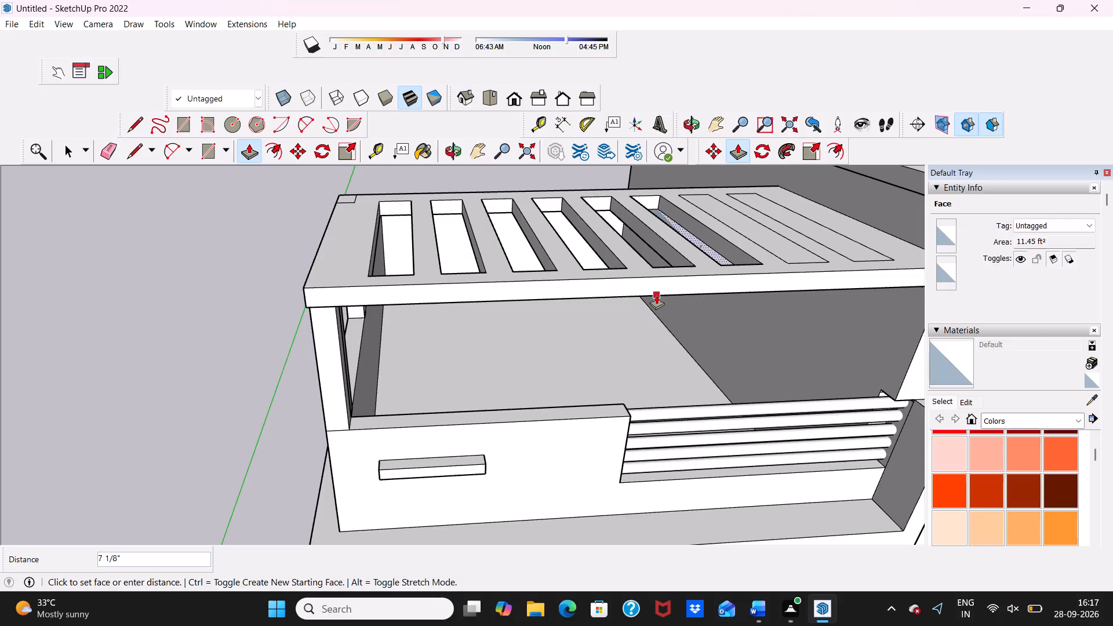
scroll(678, 278, down, 2)
scroll(680, 278, up, 1)
scroll(682, 278, down, 4)
scroll(731, 218, up, 4)
click(731, 256)
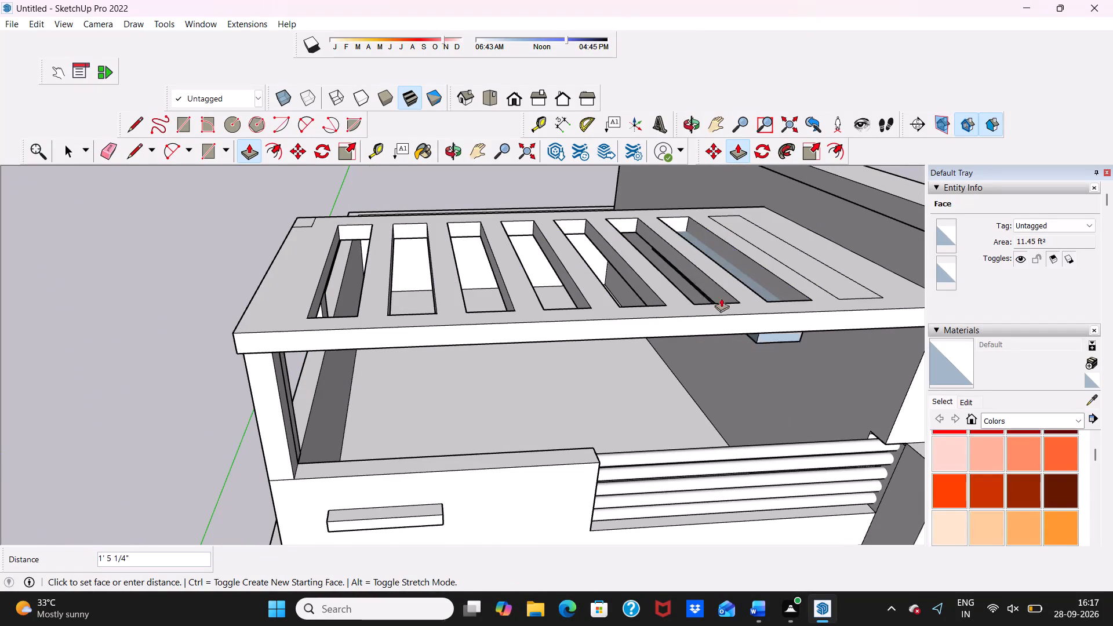
click(680, 334)
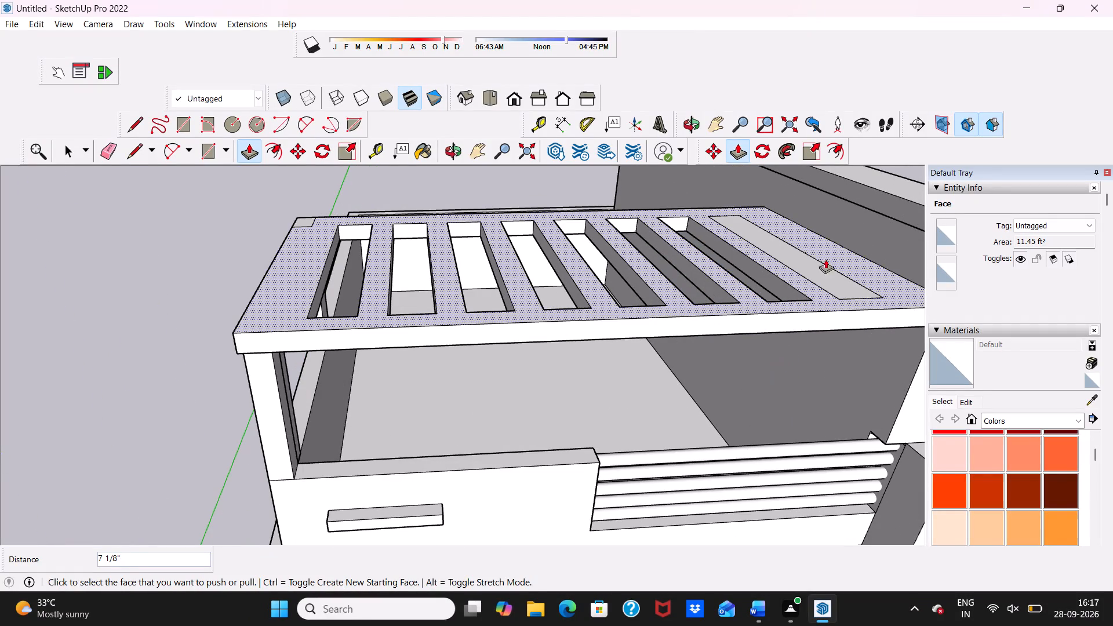
click(819, 267)
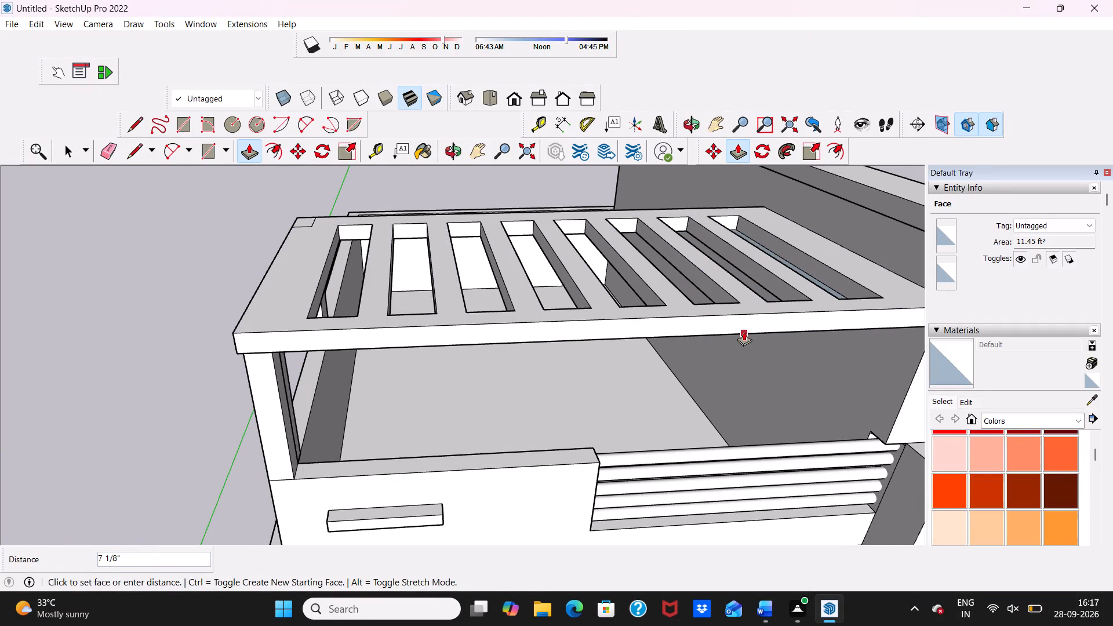
click(744, 331)
scroll(779, 280, down, 2)
key(space)
Examine the slotted balcony roof from below and the whole house front from several angles.
middle_drag(753, 305, 729, 77)
scroll(691, 78, down, 1)
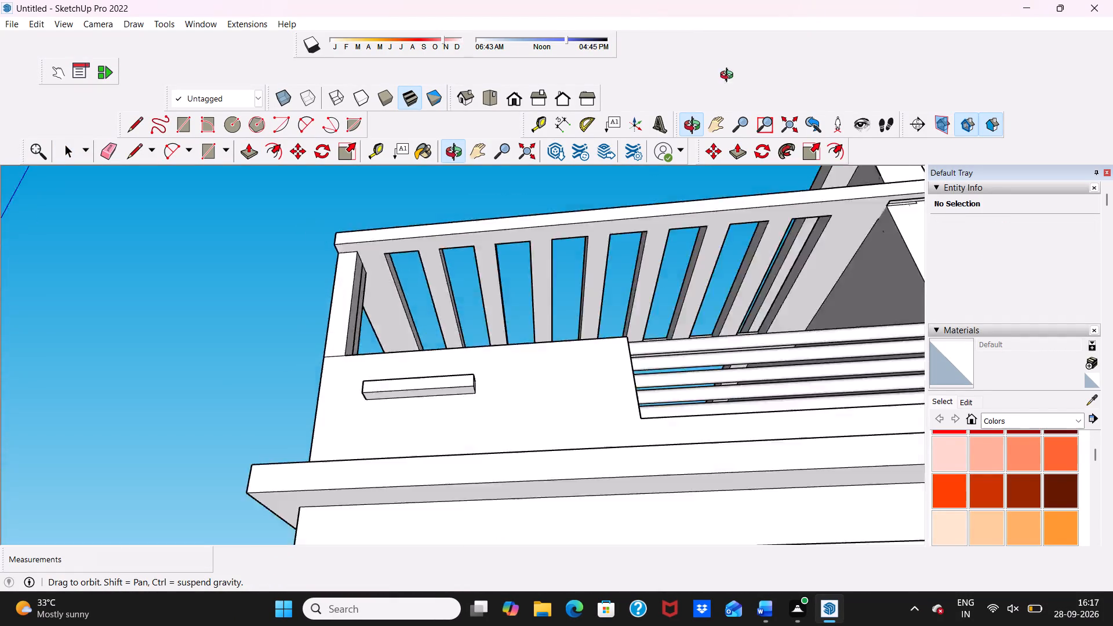
middle_drag(729, 77, 781, 147)
scroll(768, 161, up, 1)
scroll(636, 195, down, 7)
middle_drag(595, 212, 645, 259)
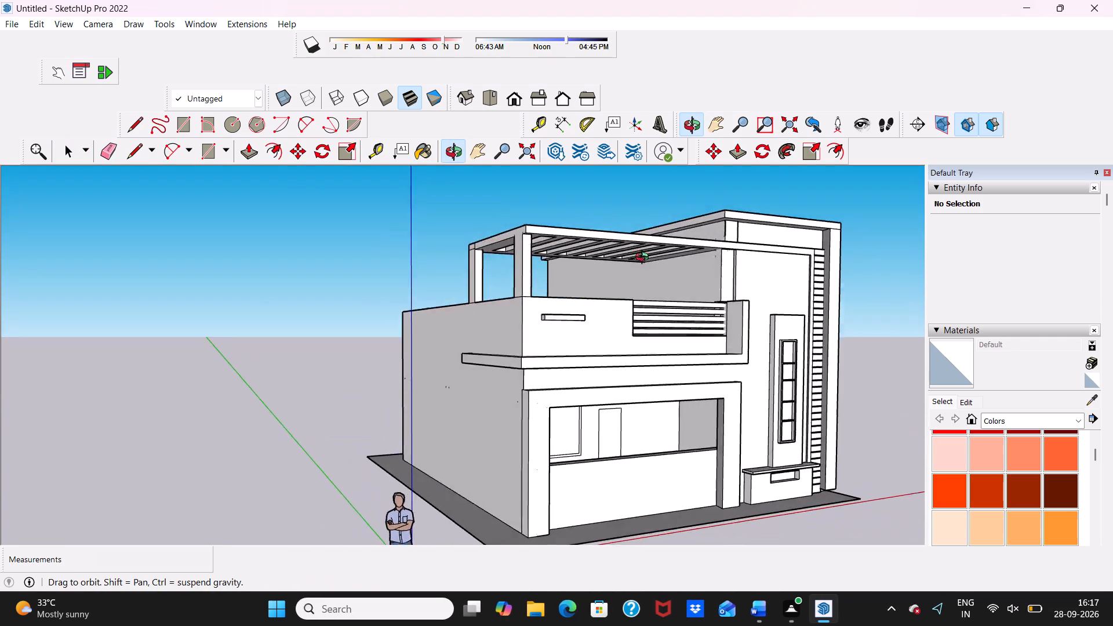
middle_drag(645, 259, 585, 211)
scroll(601, 214, down, 5)
middle_drag(620, 232, 603, 311)
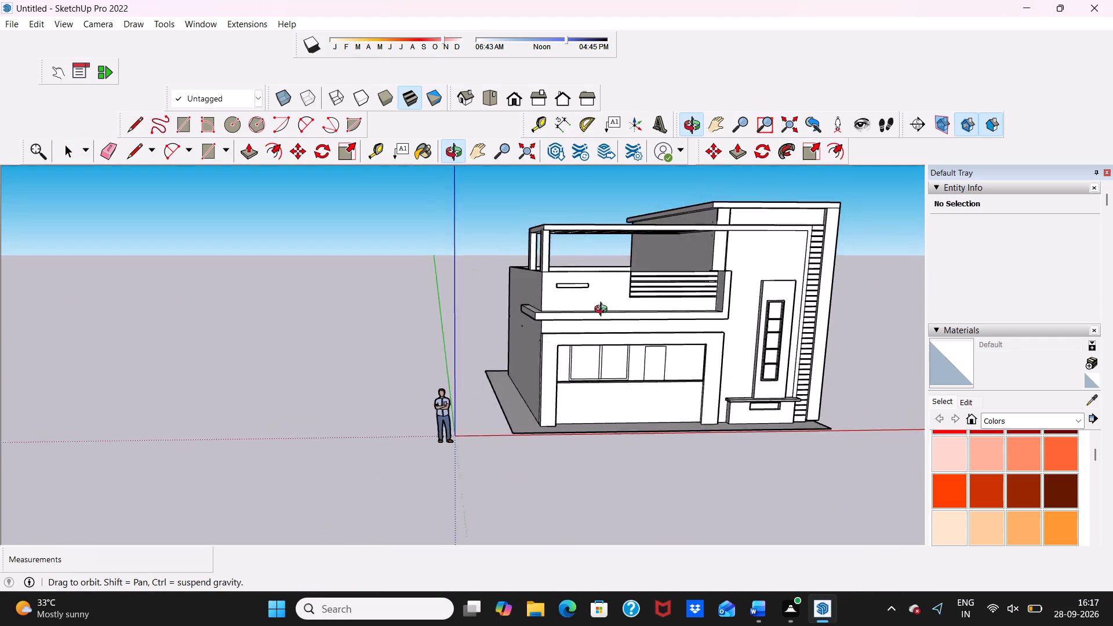
Pull the ground-floor door face out 3" from the wall behind the front opening.
middle_drag(603, 311, 632, 348)
scroll(632, 348, up, 11)
middle_drag(643, 343, 634, 293)
scroll(634, 293, up, 5)
click(631, 352)
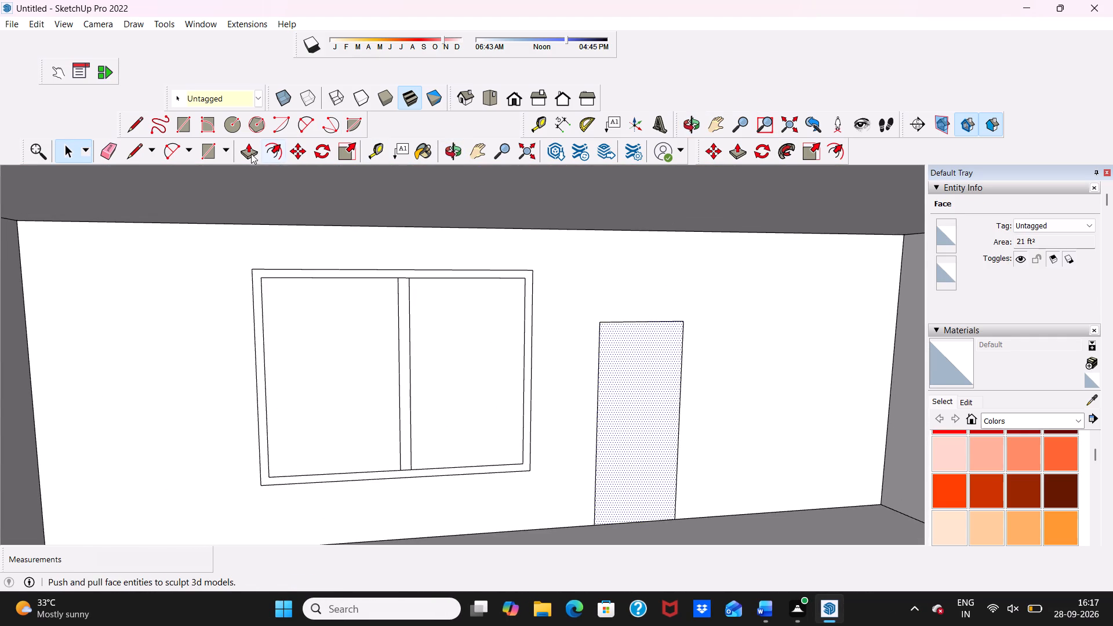
click(248, 150)
click(652, 384)
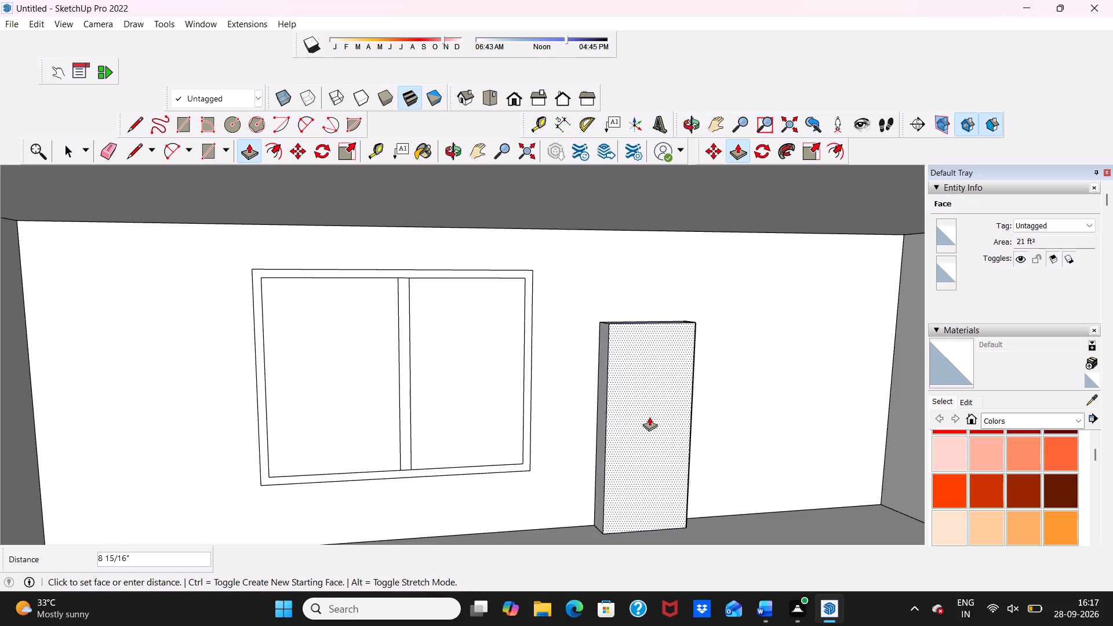
text(3")
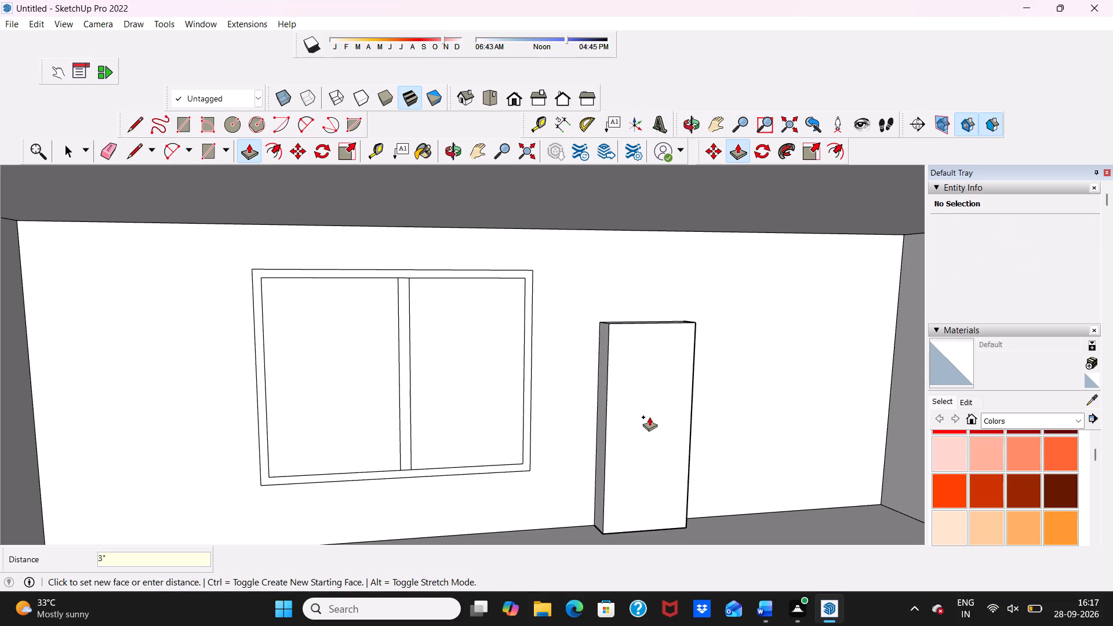
key(Return)
Draw a circle of about 8 7/16" radius on the door face, towards the side nearest the window.
scroll(649, 417, up, 1)
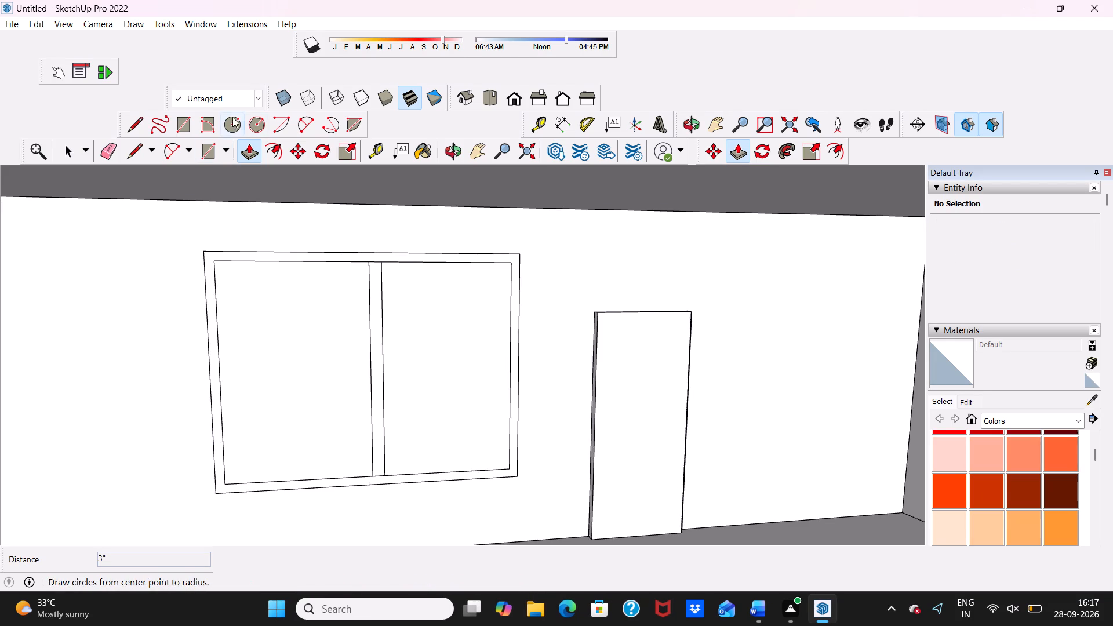
click(232, 117)
scroll(634, 376, up, 3)
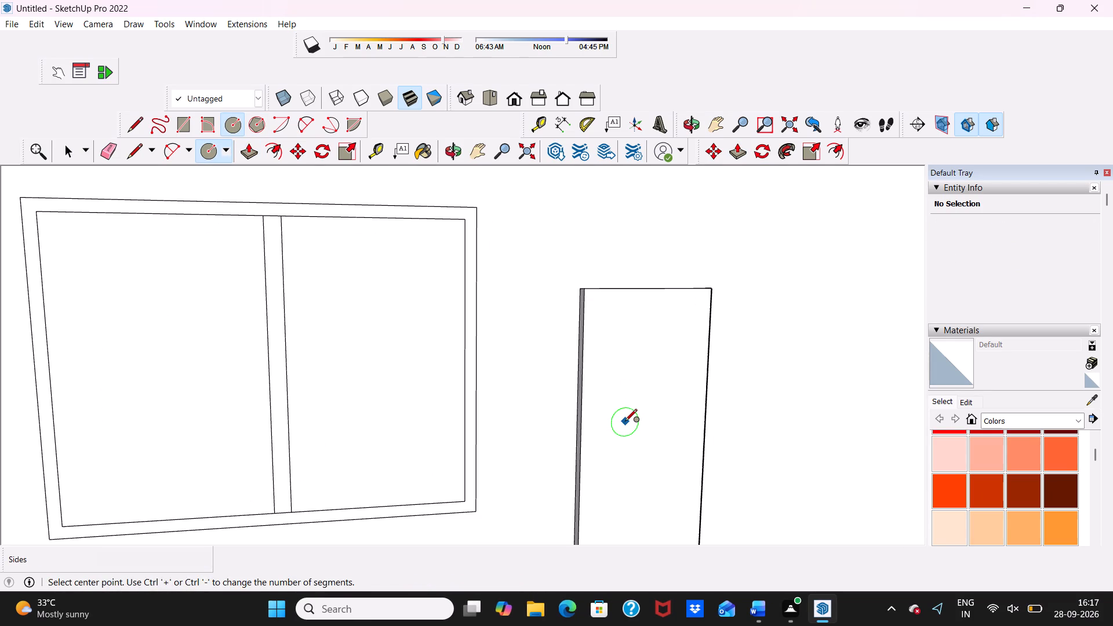
click(624, 423)
click(626, 392)
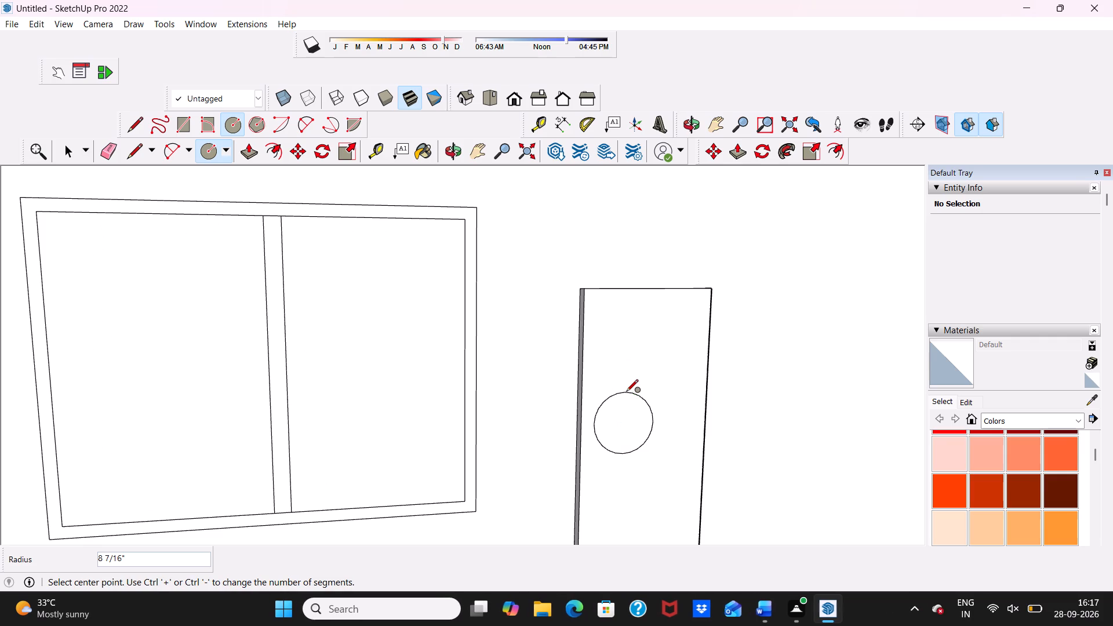
key(space)
Pull the circle on the door out 3".
click(249, 143)
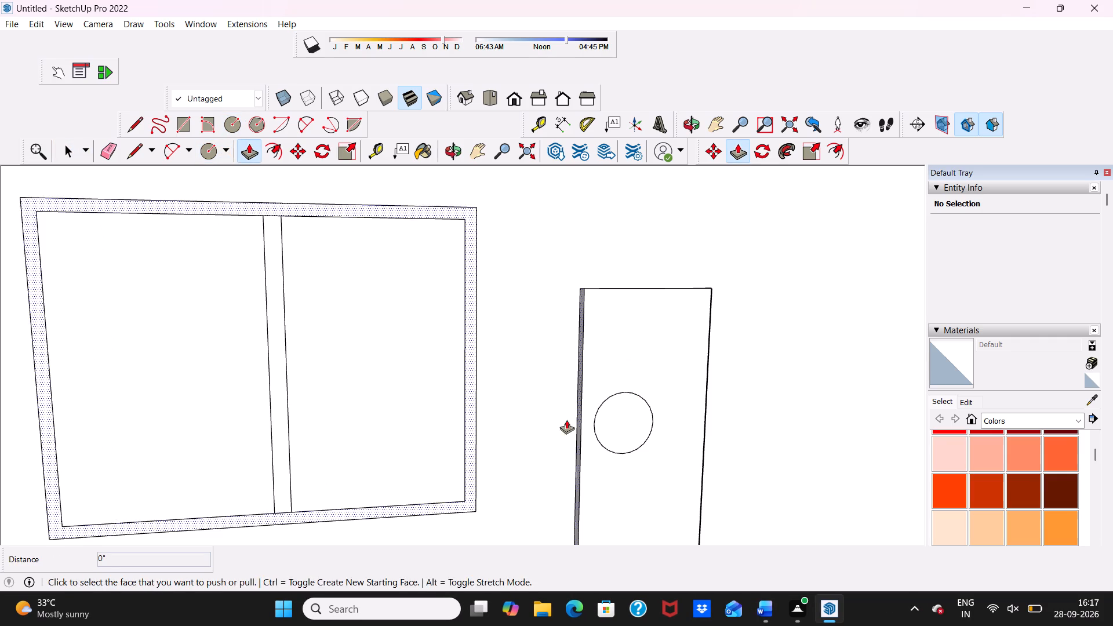
click(625, 416)
text(3")
key(Return)
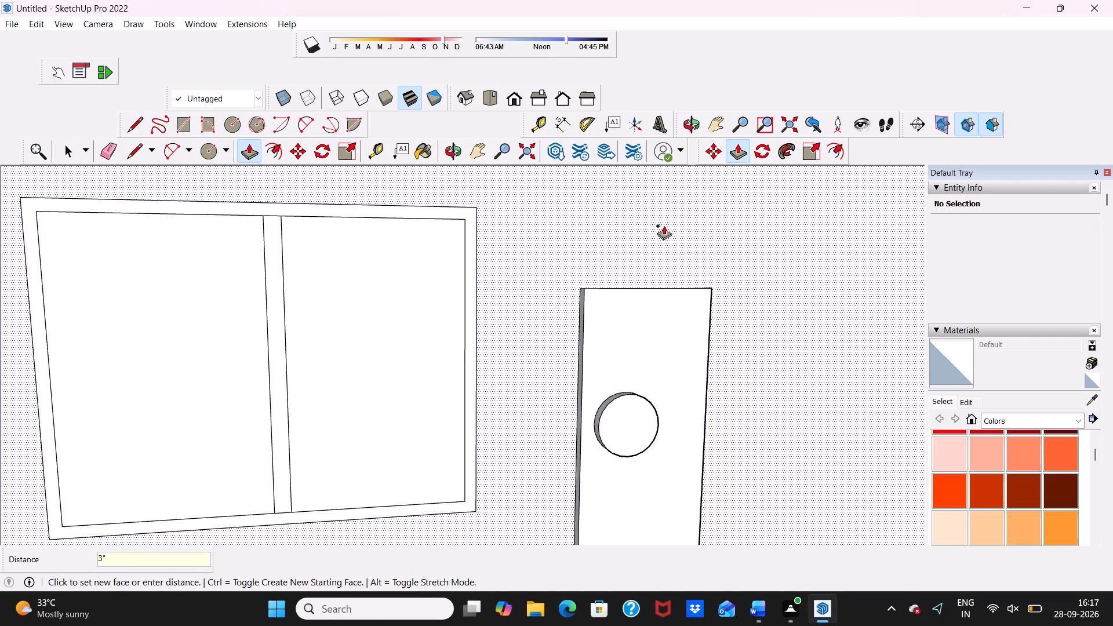
Pull the outer frame of the ground-floor window out 3" from the wall.
scroll(542, 270, up, 3)
click(442, 291)
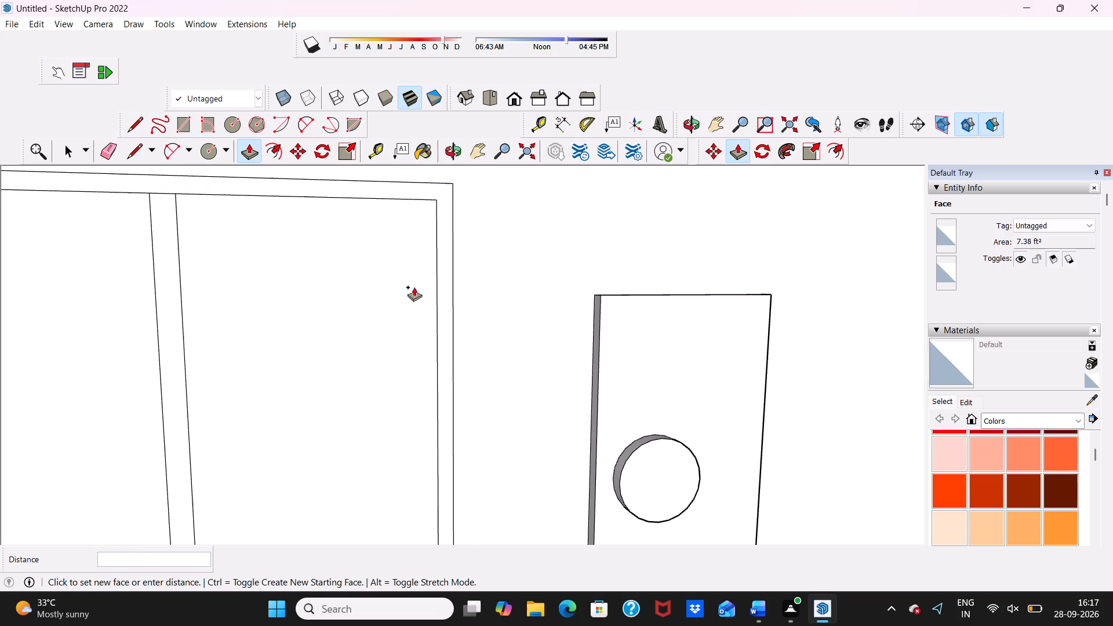
scroll(436, 218, down, 5)
scroll(486, 202, down, 6)
scroll(420, 319, down, 3)
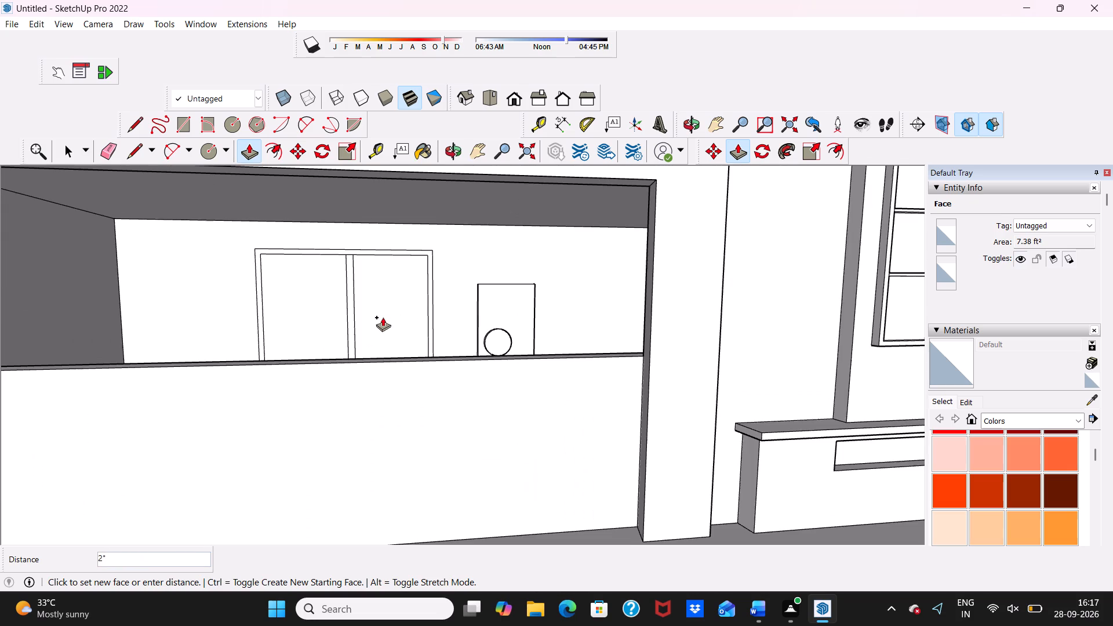
scroll(420, 294, up, 3)
scroll(427, 274, down, 1)
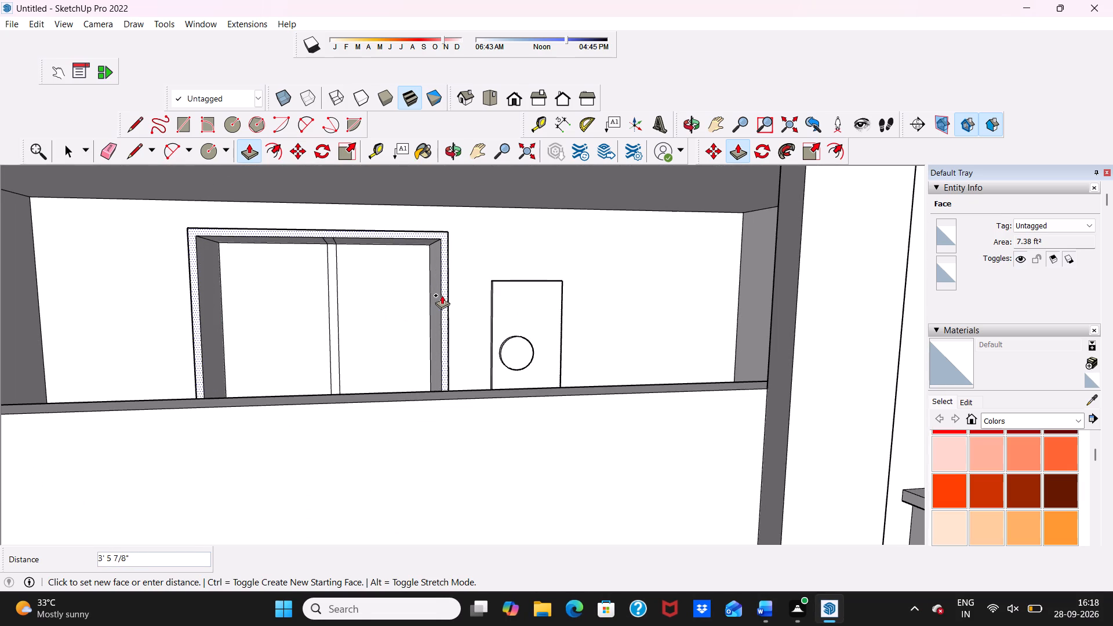
text(3")
key(Return)
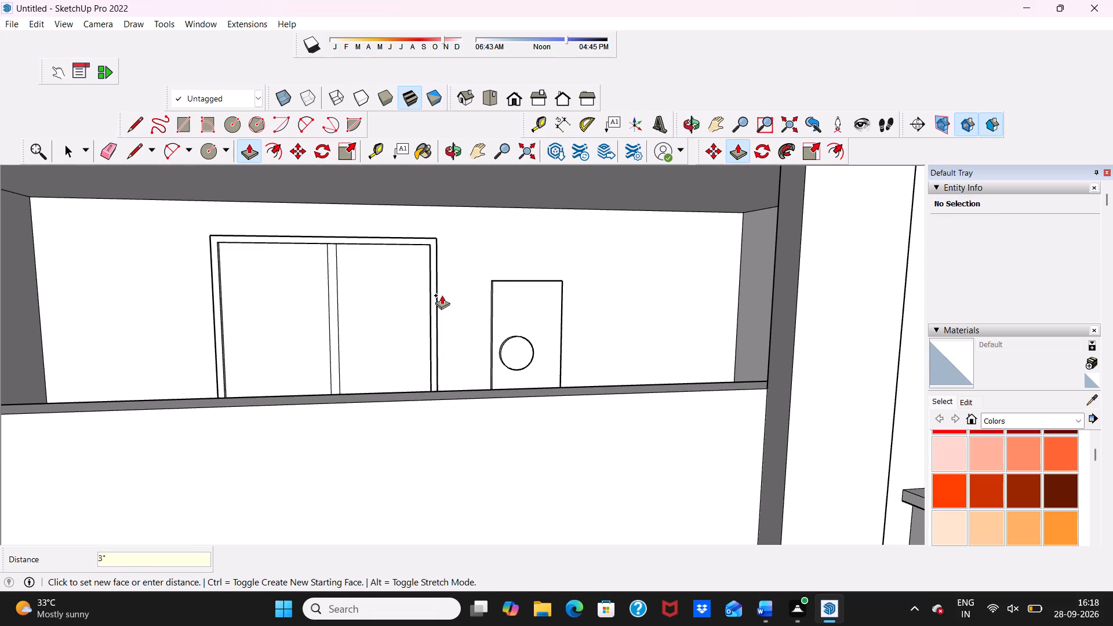
Pull the window's central mullion out 3", flush with the outer frame's front face.
scroll(421, 277, up, 5)
click(268, 296)
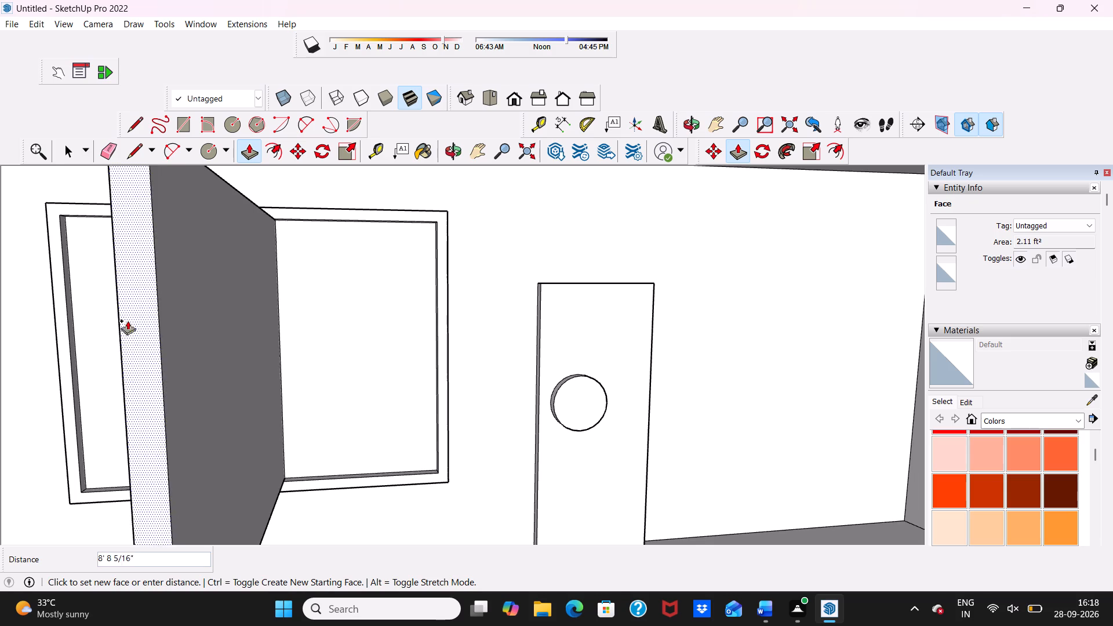
scroll(86, 326, down, 4)
scroll(364, 289, up, 4)
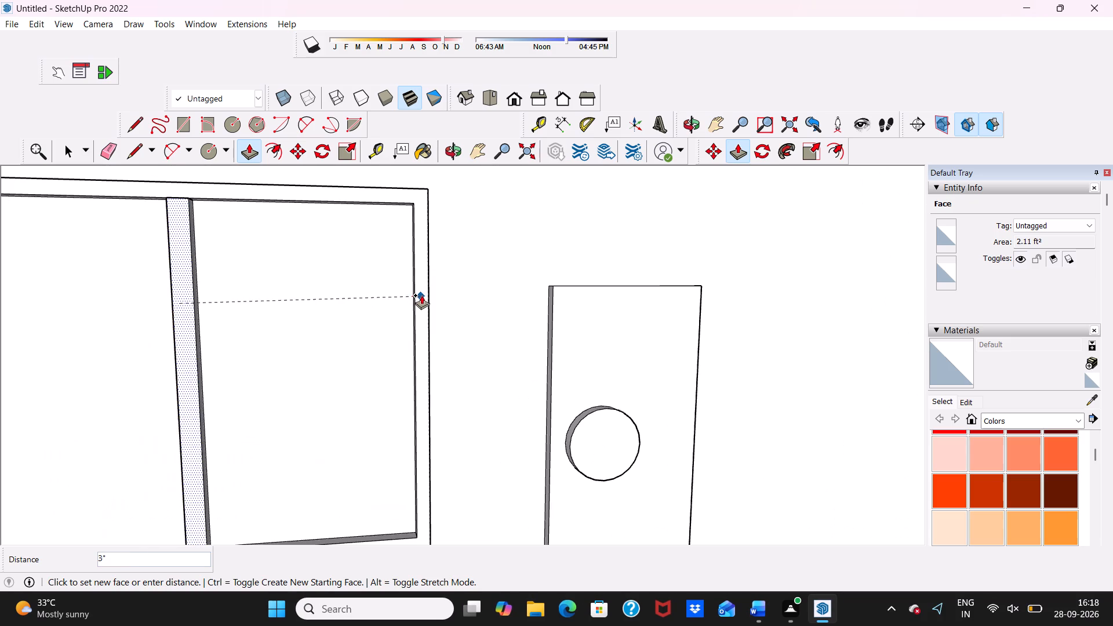
click(422, 294)
scroll(411, 302, down, 5)
key(space)
scroll(286, 290, down, 1)
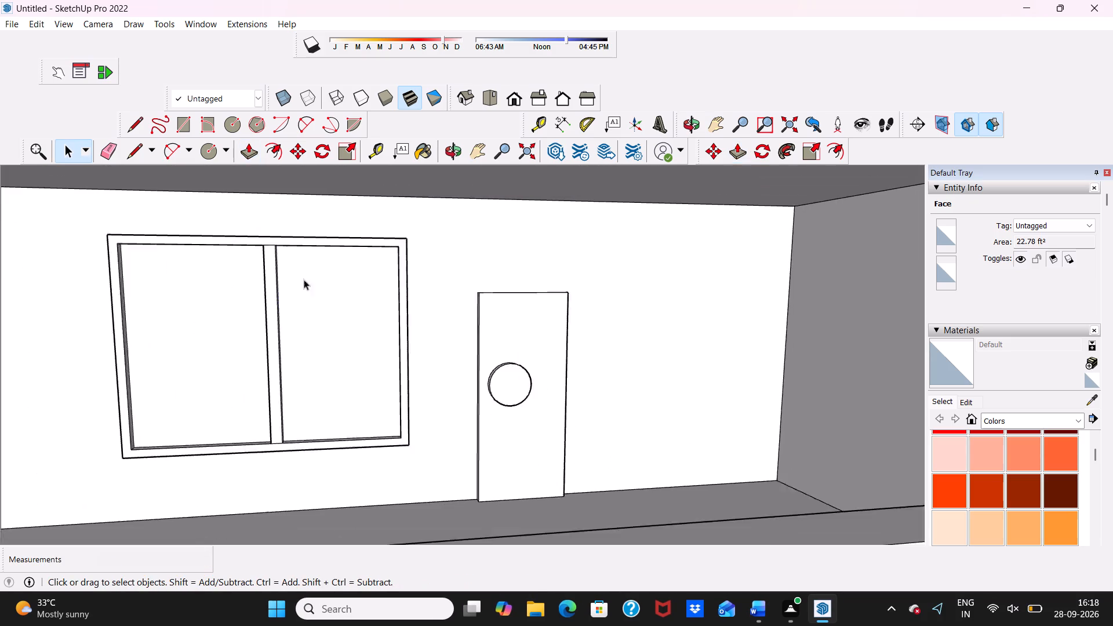
Examine the raised door and window frame through the ground-floor opening from several distances.
scroll(304, 279, down, 7)
middle_drag(406, 223, 374, 250)
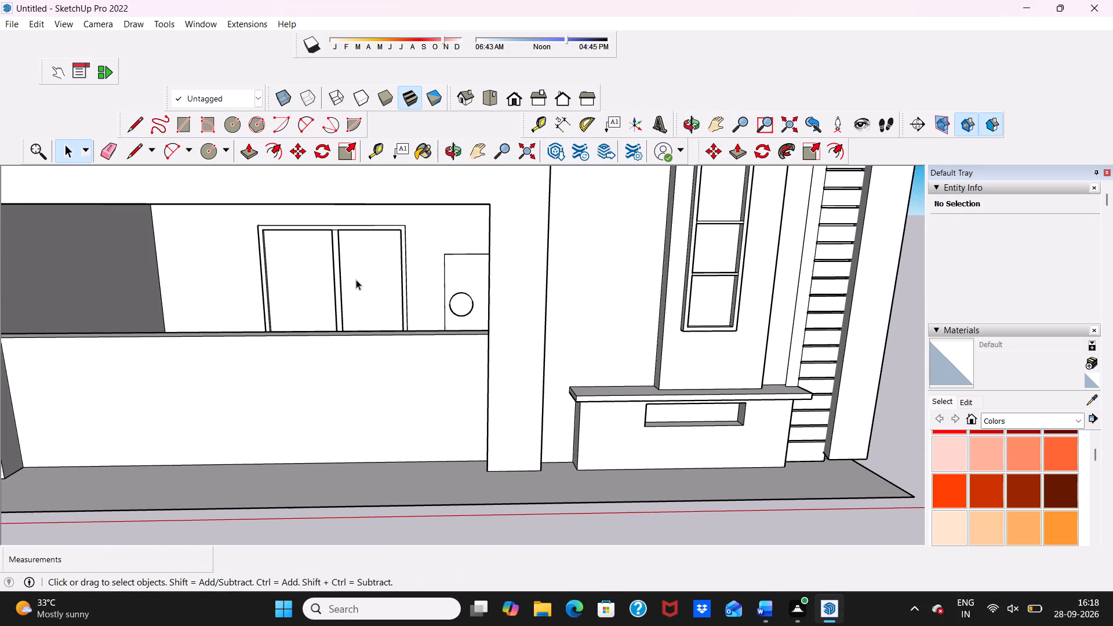
middle_click(356, 279)
scroll(430, 332, up, 4)
middle_drag(428, 329, 518, 321)
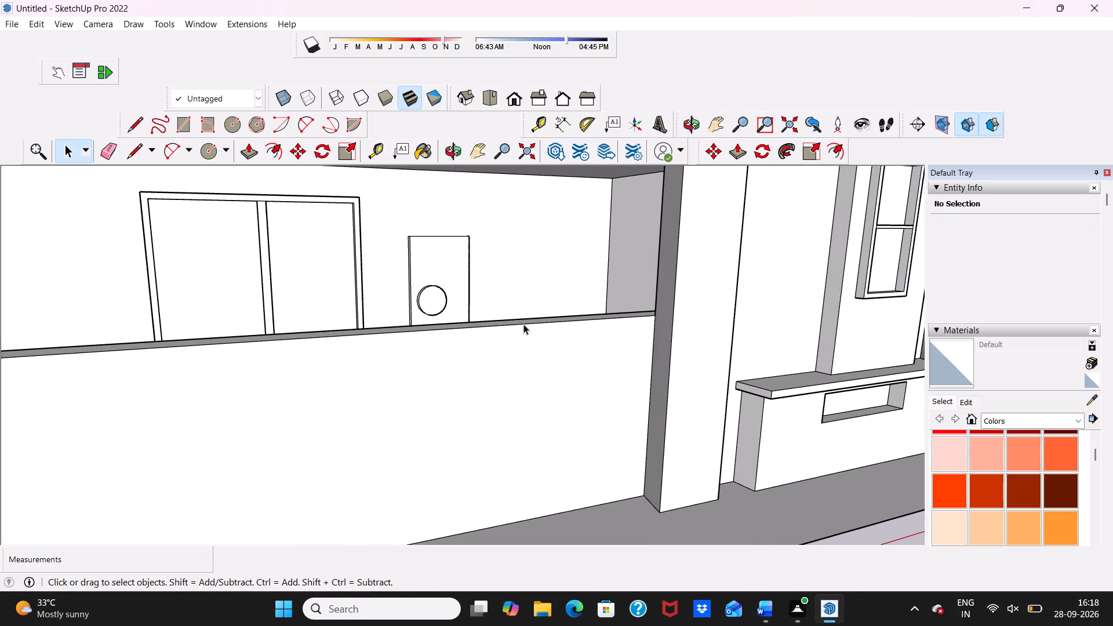
scroll(479, 391, down, 8)
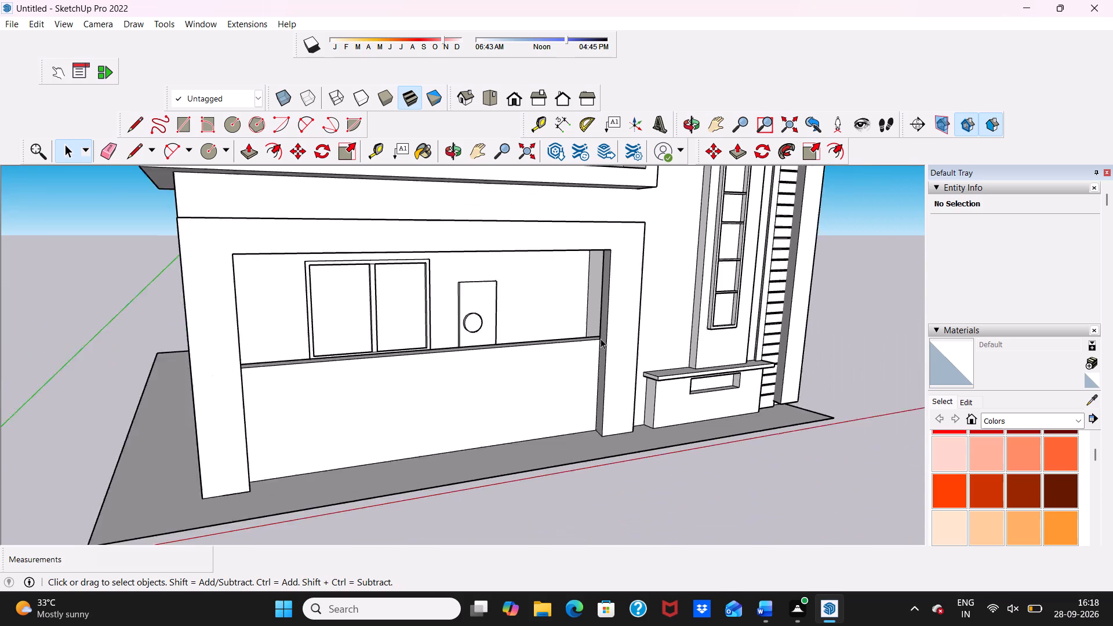
scroll(601, 339, down, 2)
scroll(601, 339, up, 3)
scroll(601, 339, down, 7)
scroll(530, 465, down, 1)
scroll(547, 494, up, 3)
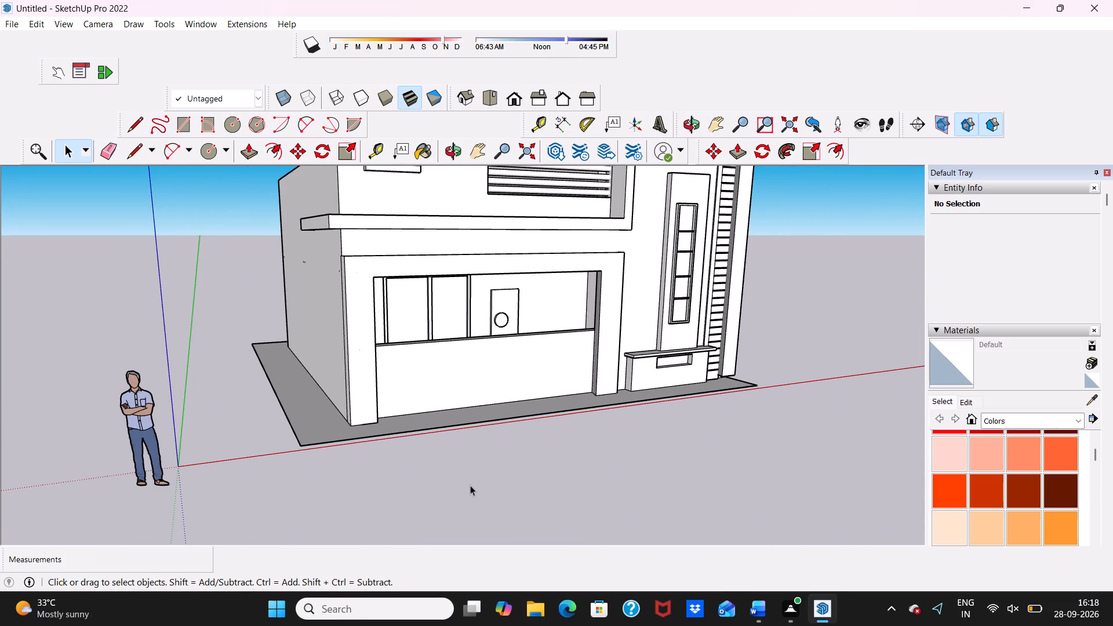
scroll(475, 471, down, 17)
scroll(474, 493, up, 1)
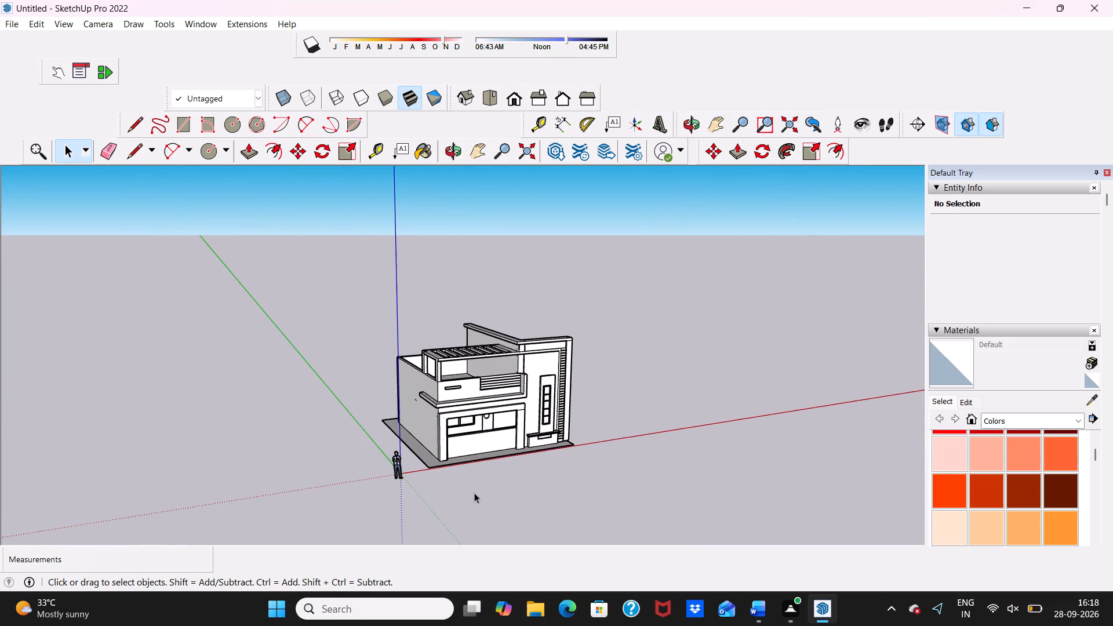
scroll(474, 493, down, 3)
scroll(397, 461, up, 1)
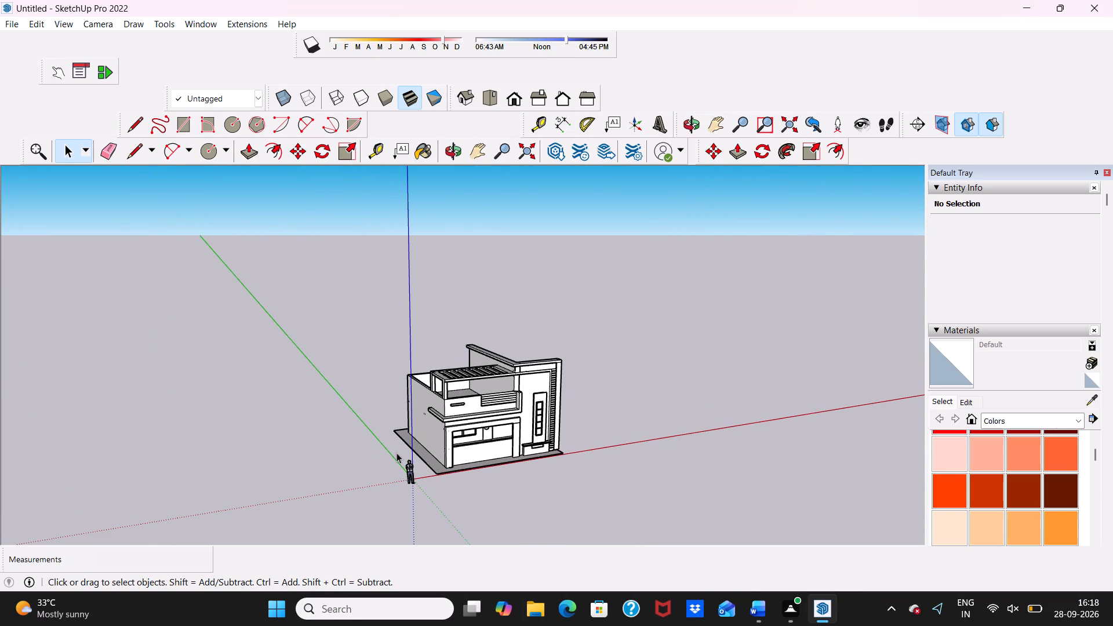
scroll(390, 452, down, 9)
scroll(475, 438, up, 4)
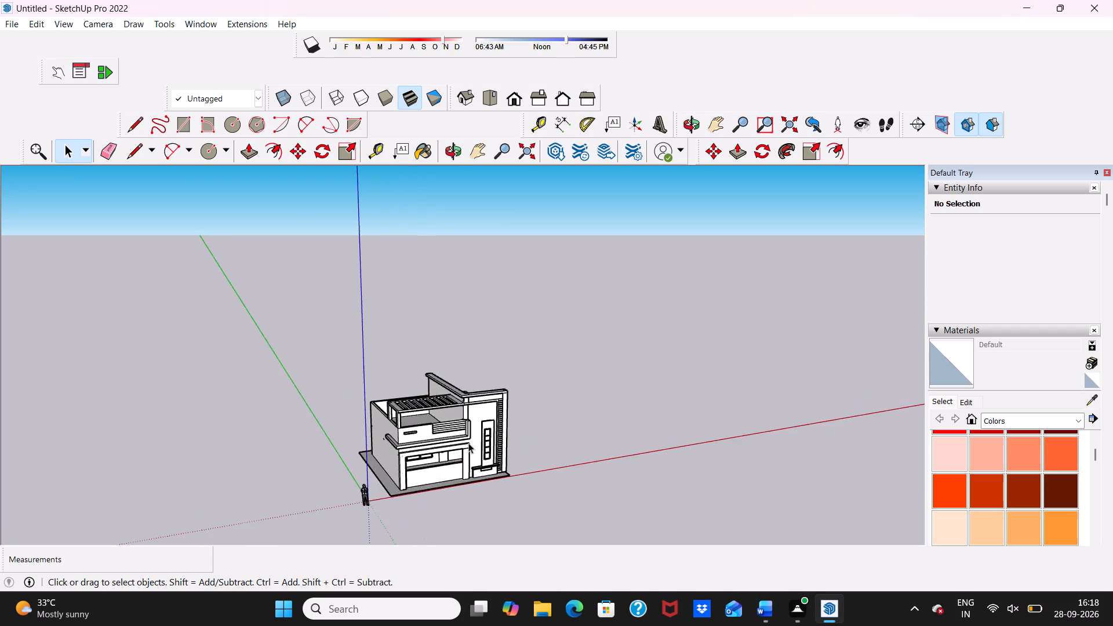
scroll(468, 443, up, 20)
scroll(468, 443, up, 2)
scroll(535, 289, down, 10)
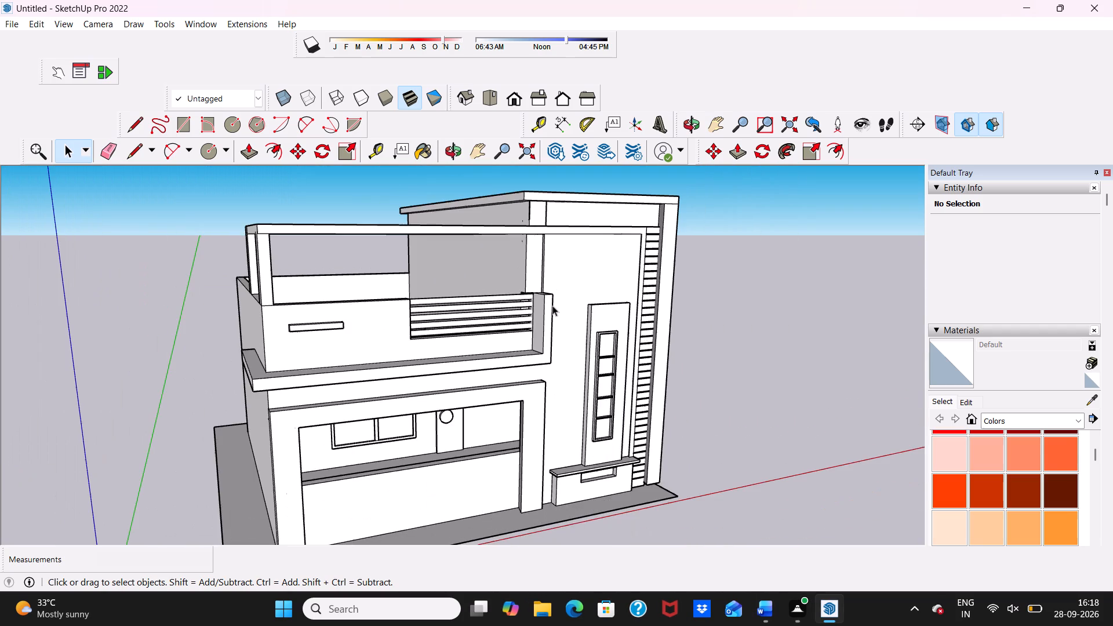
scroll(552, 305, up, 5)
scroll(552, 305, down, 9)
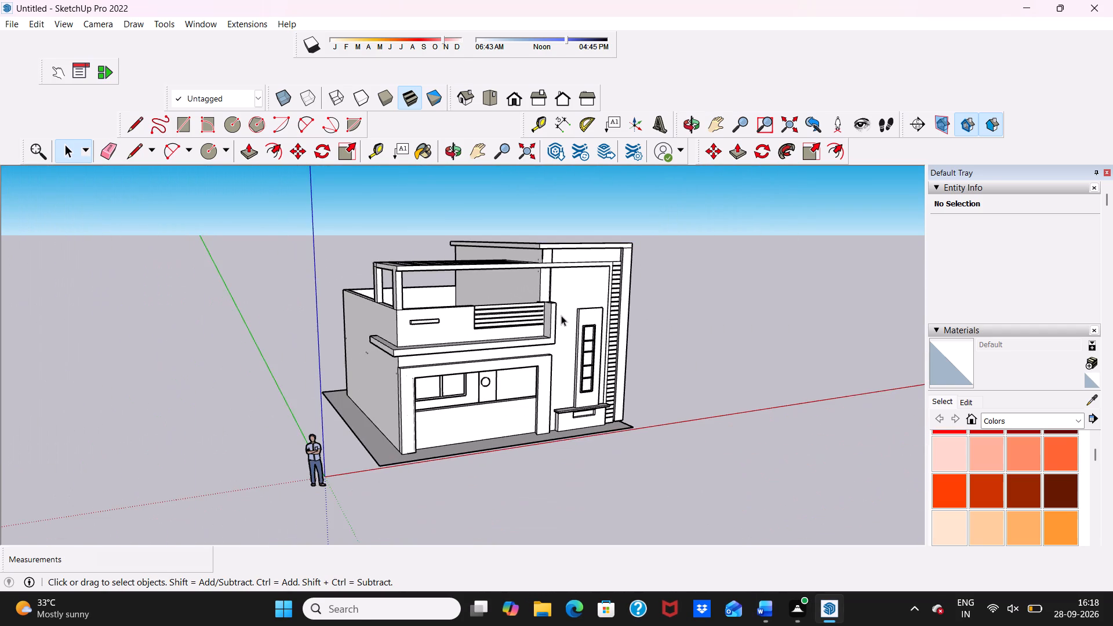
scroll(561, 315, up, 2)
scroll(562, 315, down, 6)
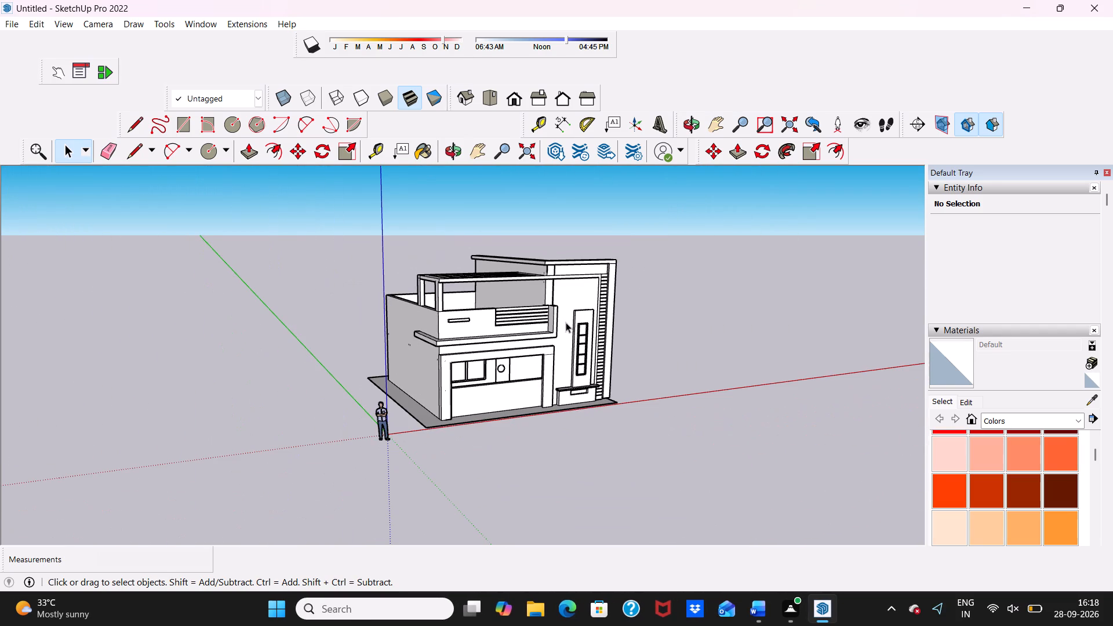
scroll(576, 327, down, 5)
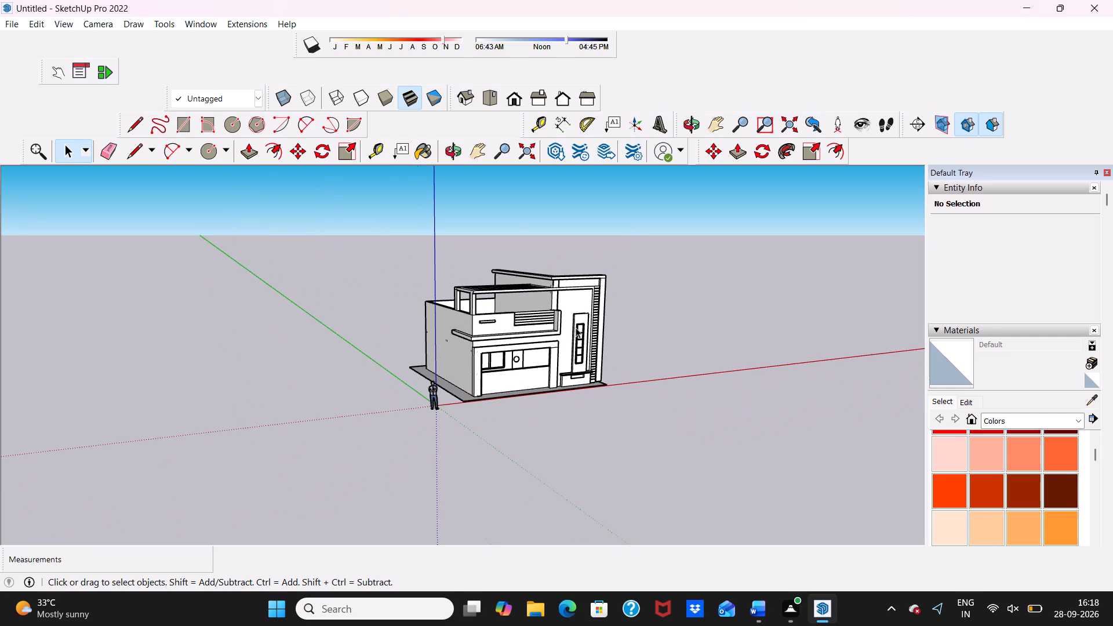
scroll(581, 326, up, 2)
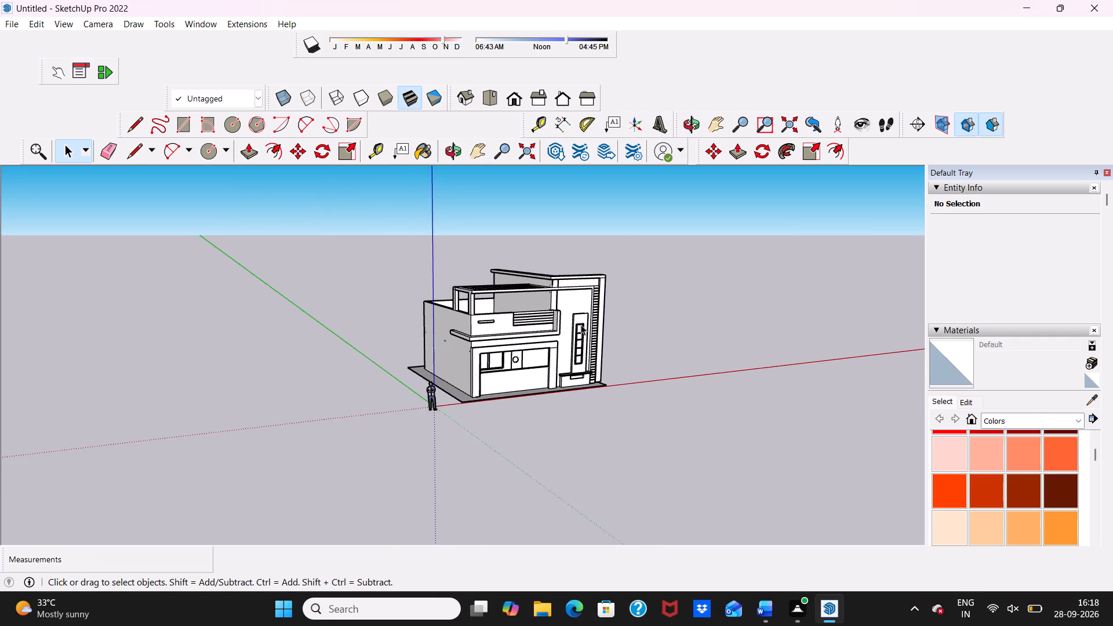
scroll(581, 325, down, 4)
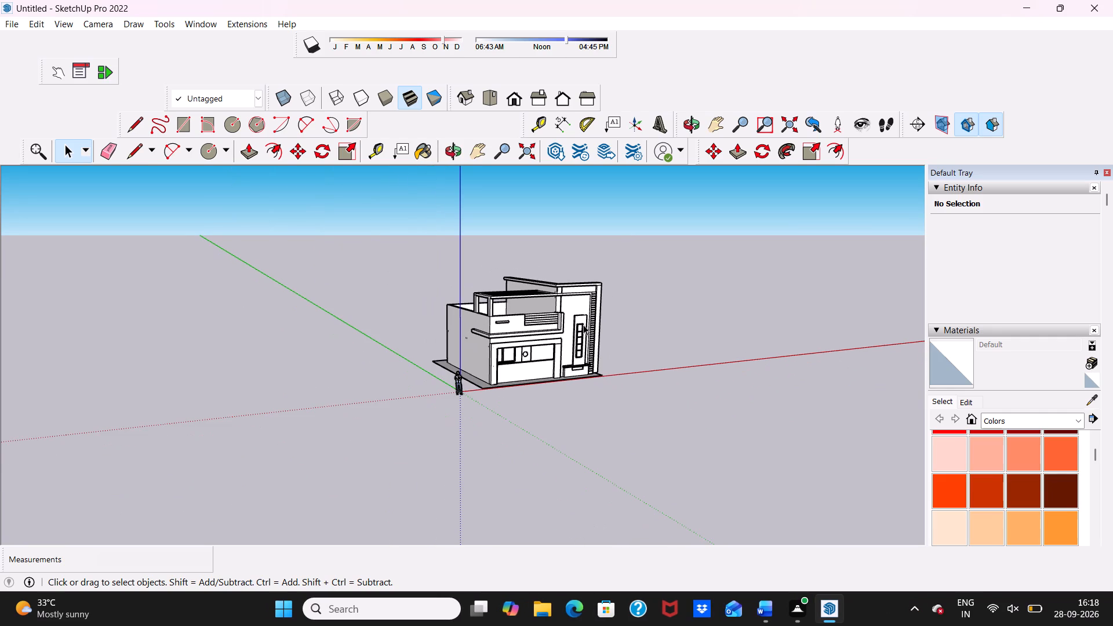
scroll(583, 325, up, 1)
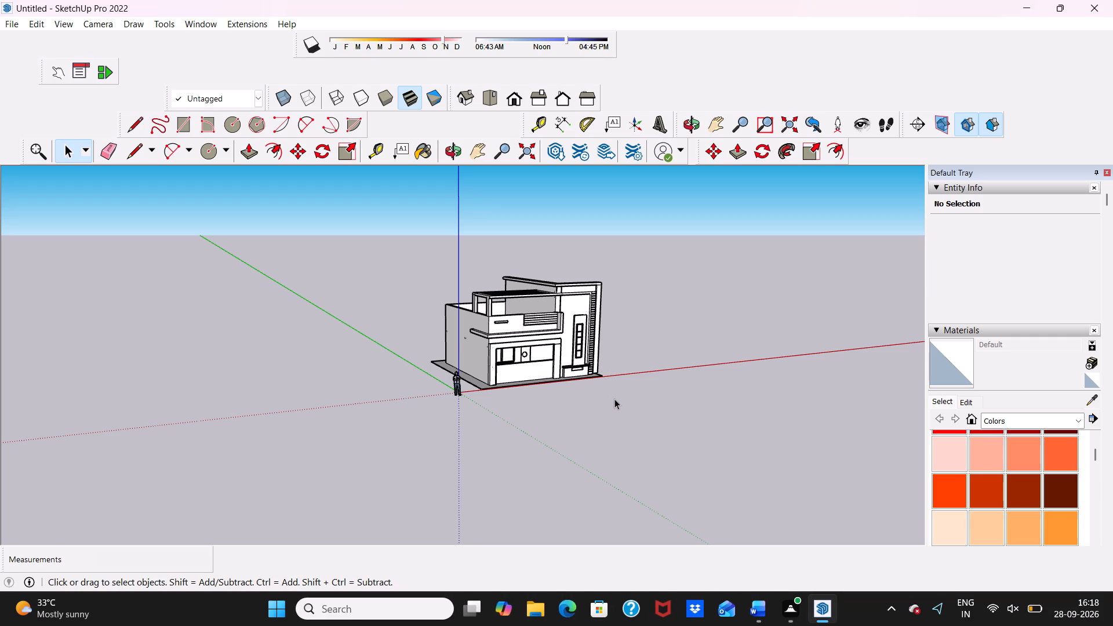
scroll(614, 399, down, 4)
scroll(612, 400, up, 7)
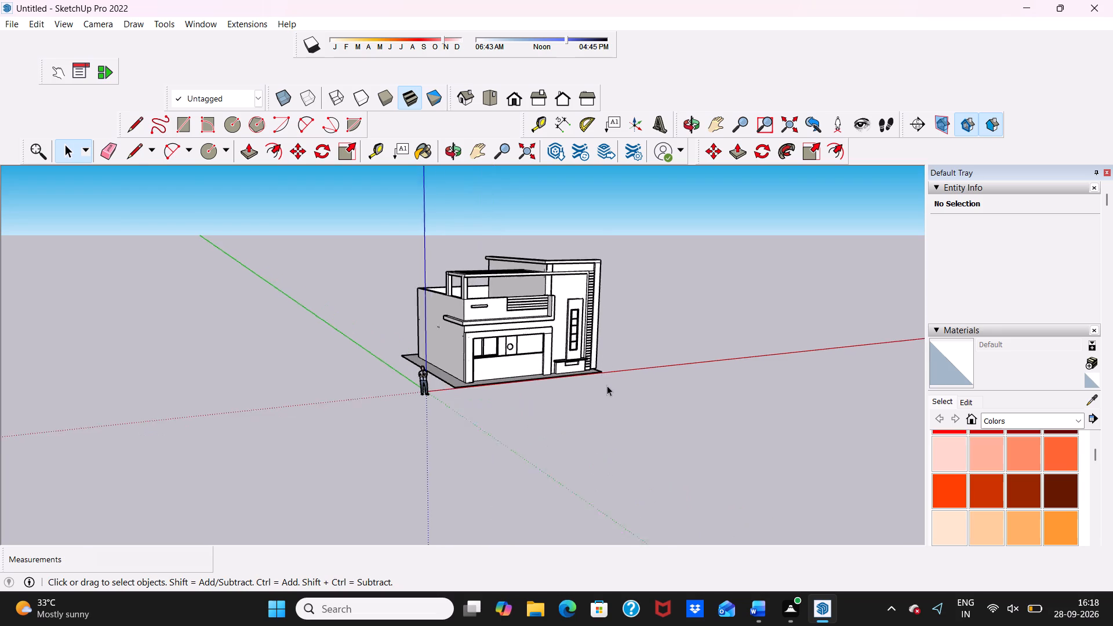
Examine the whole house front and the slotted balcony roof from below and from slightly above.
scroll(607, 385, up, 3)
middle_drag(566, 328, 476, 245)
scroll(476, 245, up, 3)
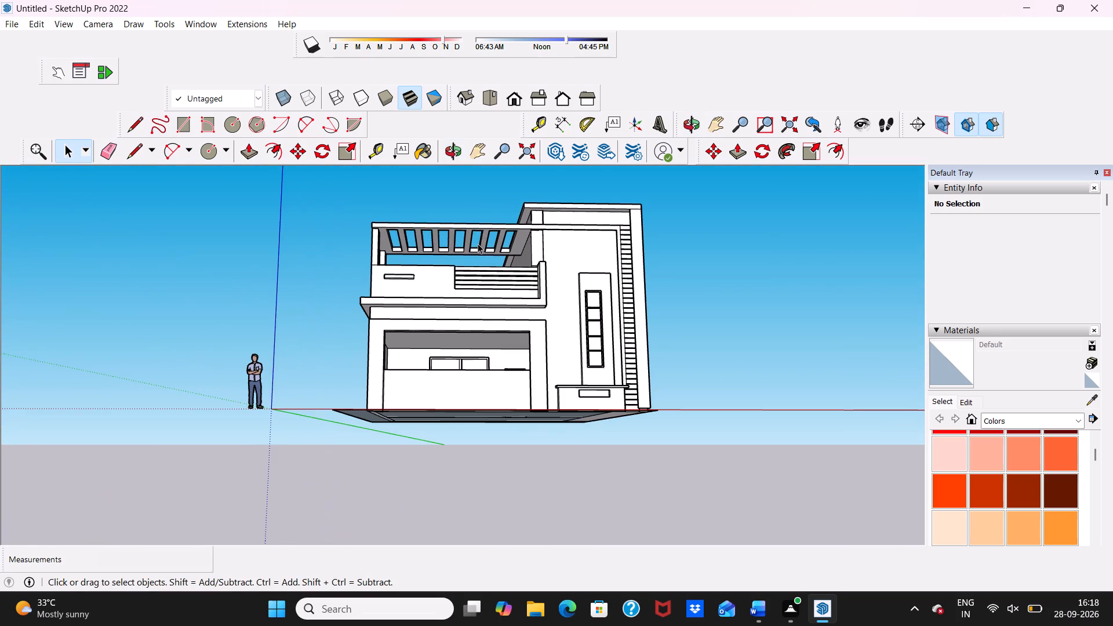
scroll(478, 243, down, 3)
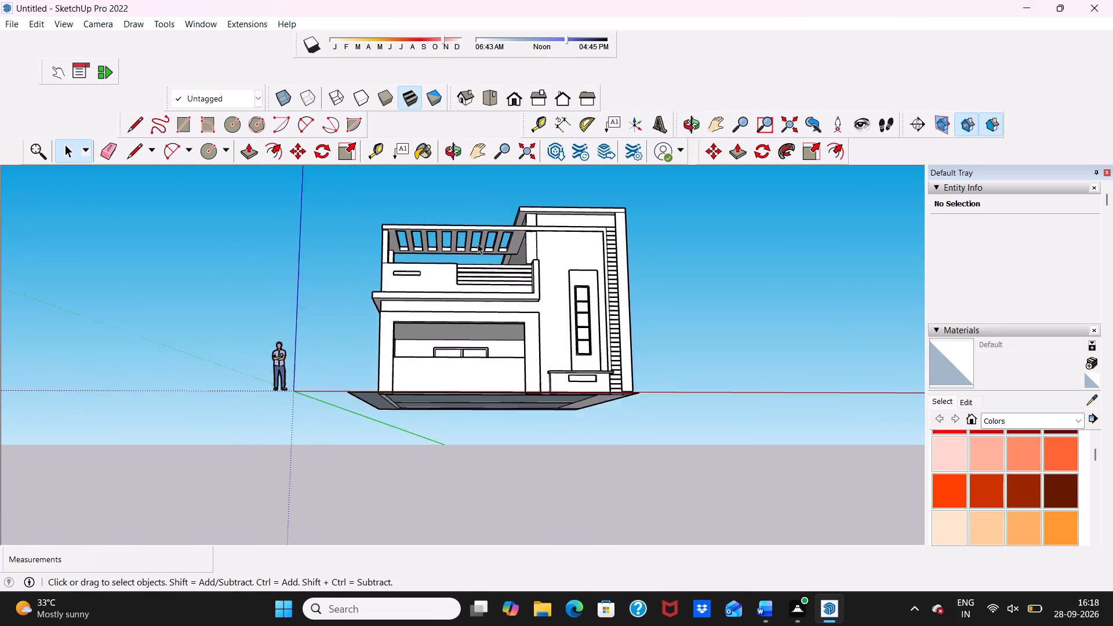
scroll(478, 243, down, 2)
scroll(475, 278, up, 10)
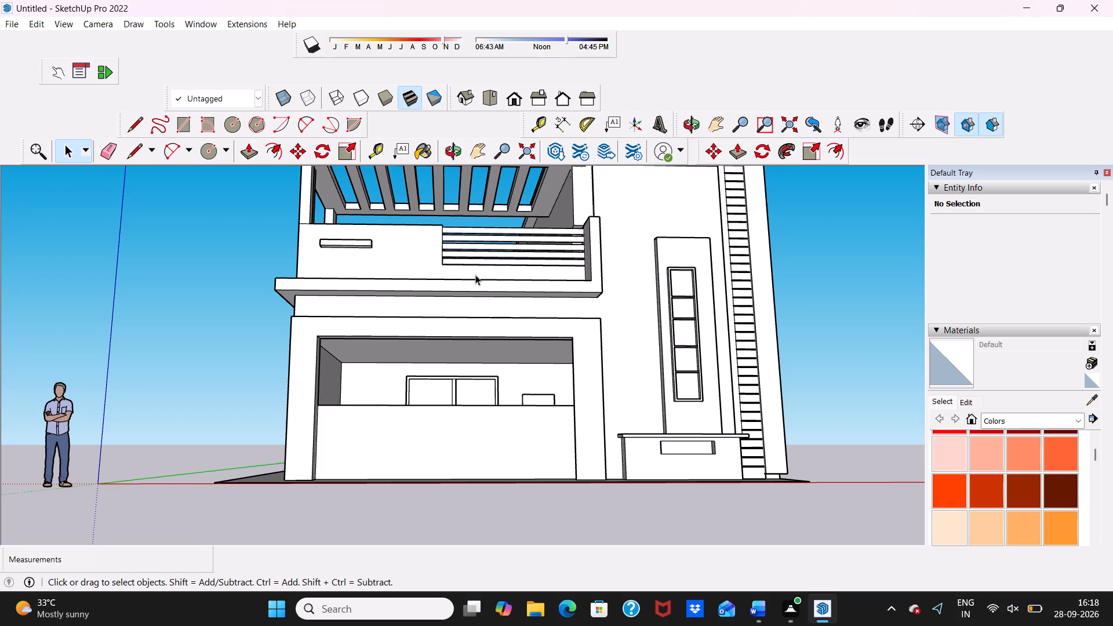
scroll(475, 275, down, 7)
middle_drag(472, 286, 457, 396)
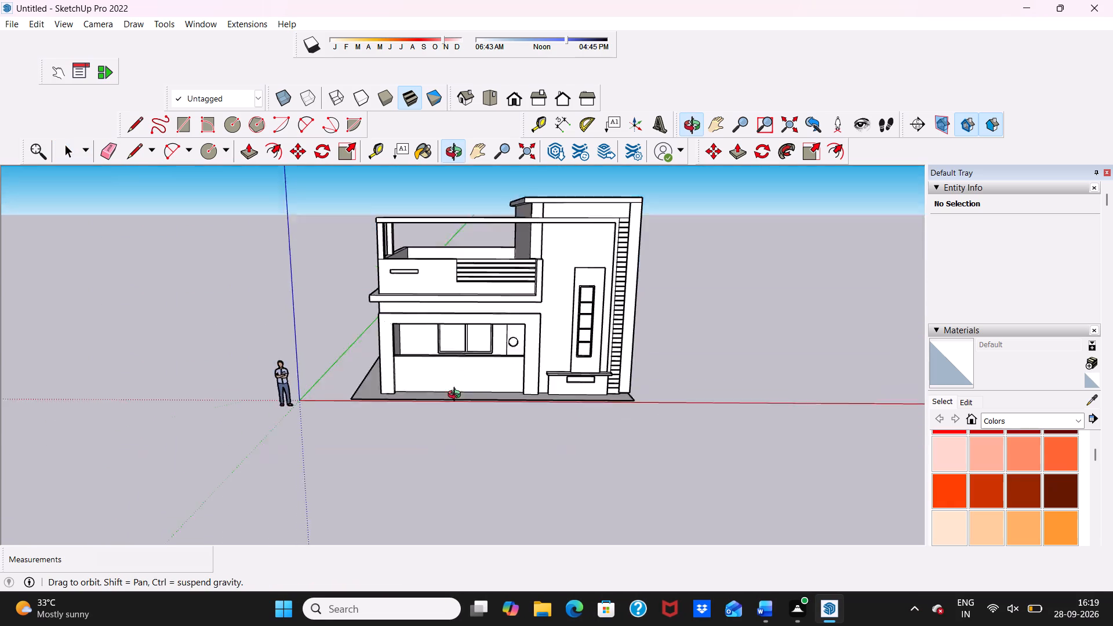
middle_drag(457, 396, 474, 352)
middle_drag(476, 343, 478, 334)
scroll(492, 283, up, 6)
scroll(494, 284, down, 1)
middle_drag(570, 323, 568, 290)
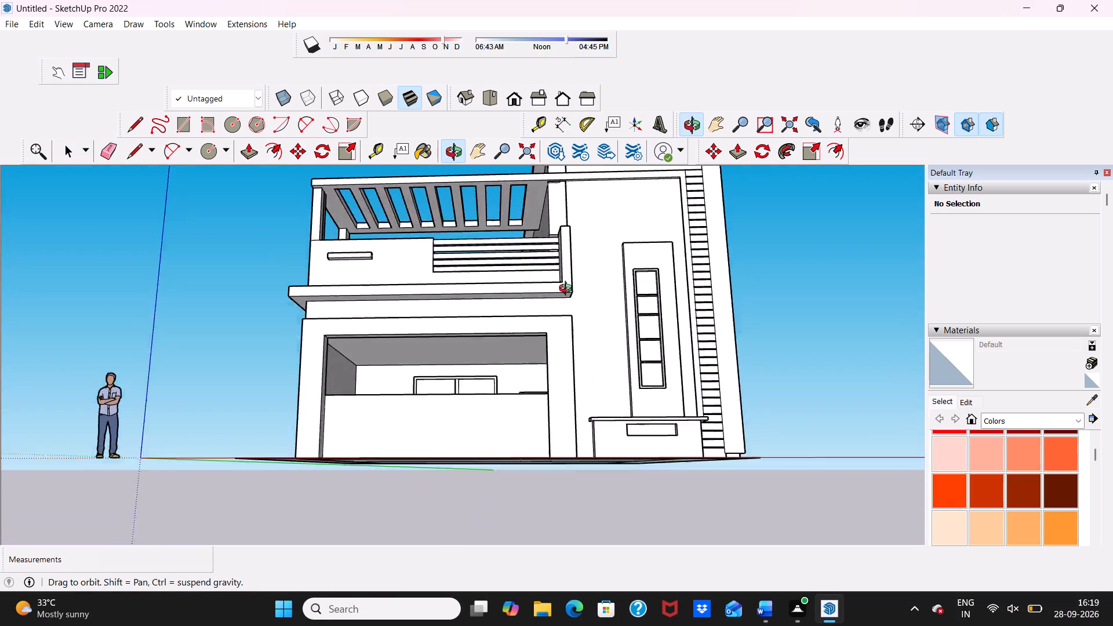
Examine the whole house front, its slotted balcony roof and ground-floor opening from above, from ground level and from several distances.
middle_drag(568, 290, 572, 374)
scroll(572, 374, up, 6)
scroll(572, 374, down, 5)
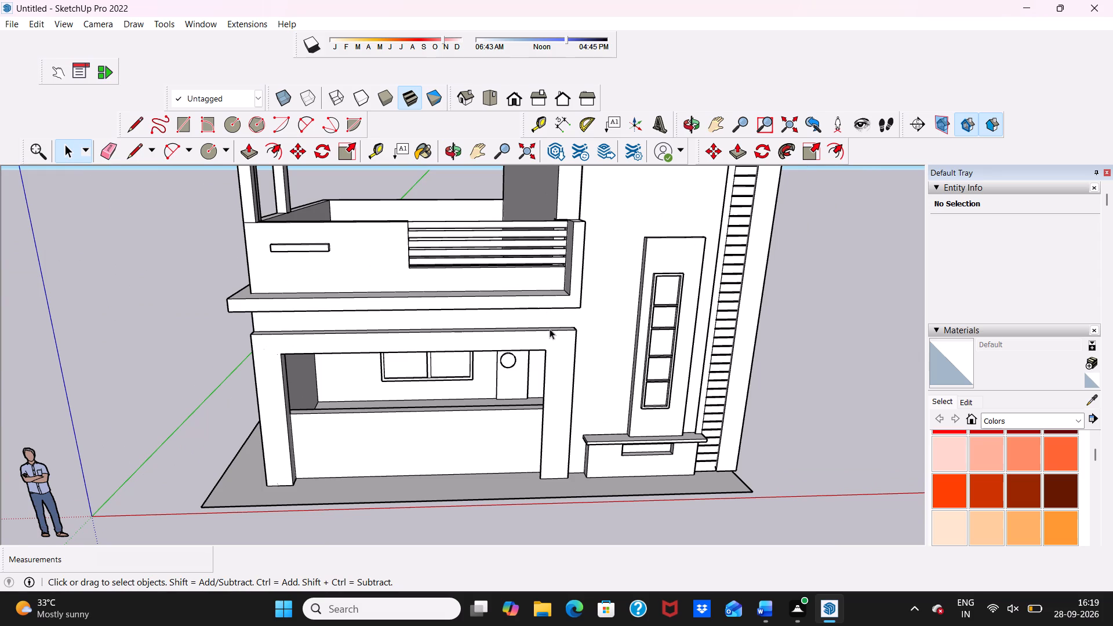
scroll(550, 327, up, 1)
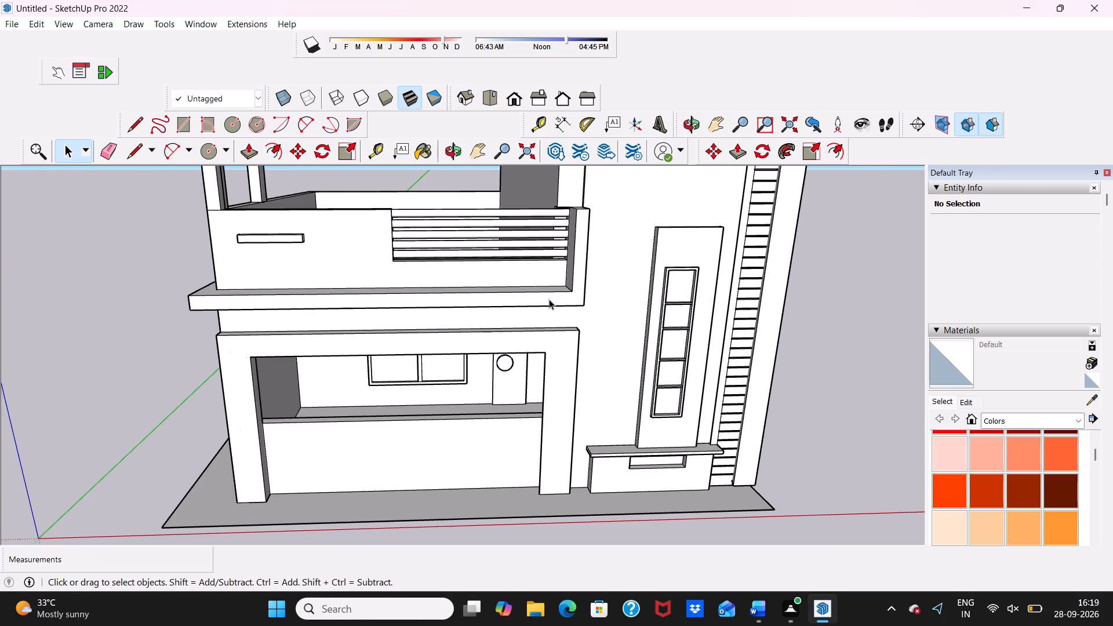
scroll(549, 299, down, 2)
scroll(508, 357, down, 5)
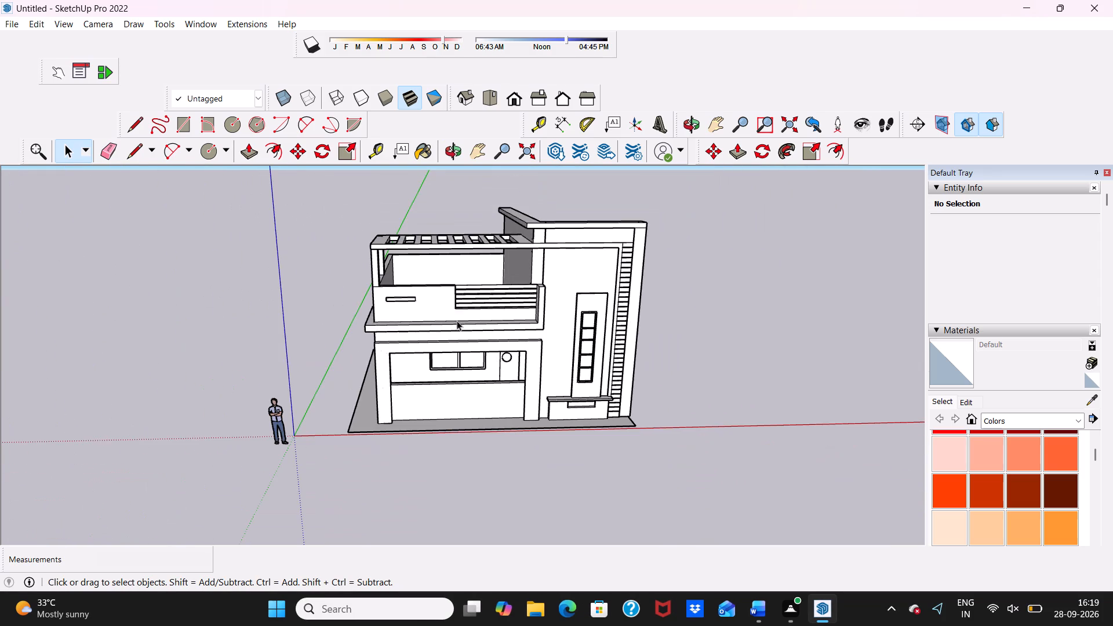
scroll(464, 311, up, 4)
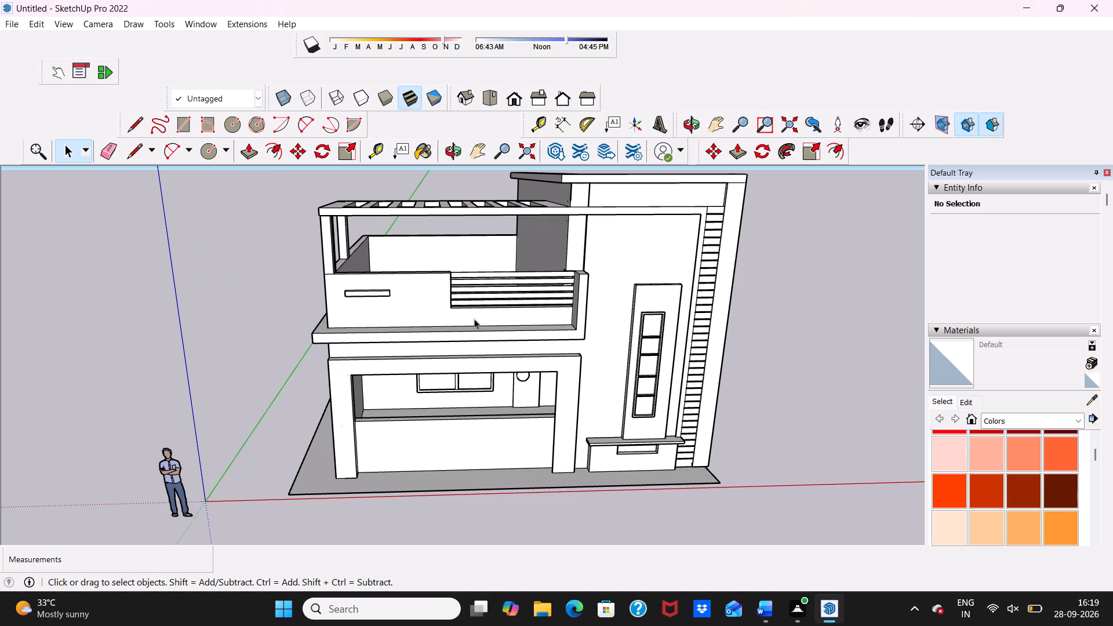
scroll(474, 319, down, 7)
scroll(443, 323, up, 9)
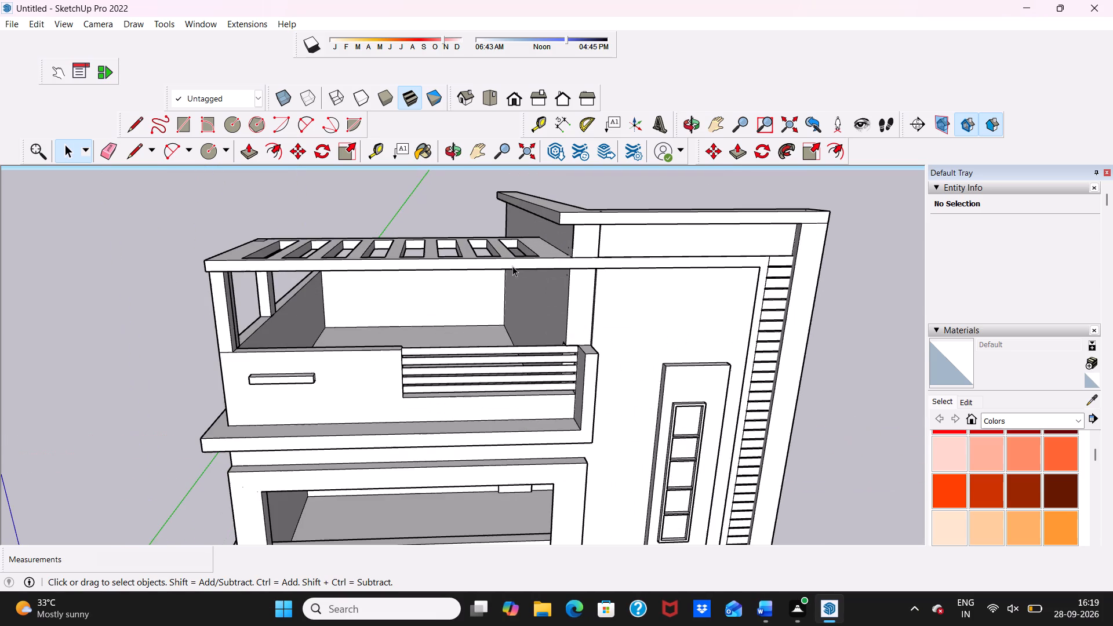
middle_drag(512, 265, 515, 260)
scroll(515, 261, down, 4)
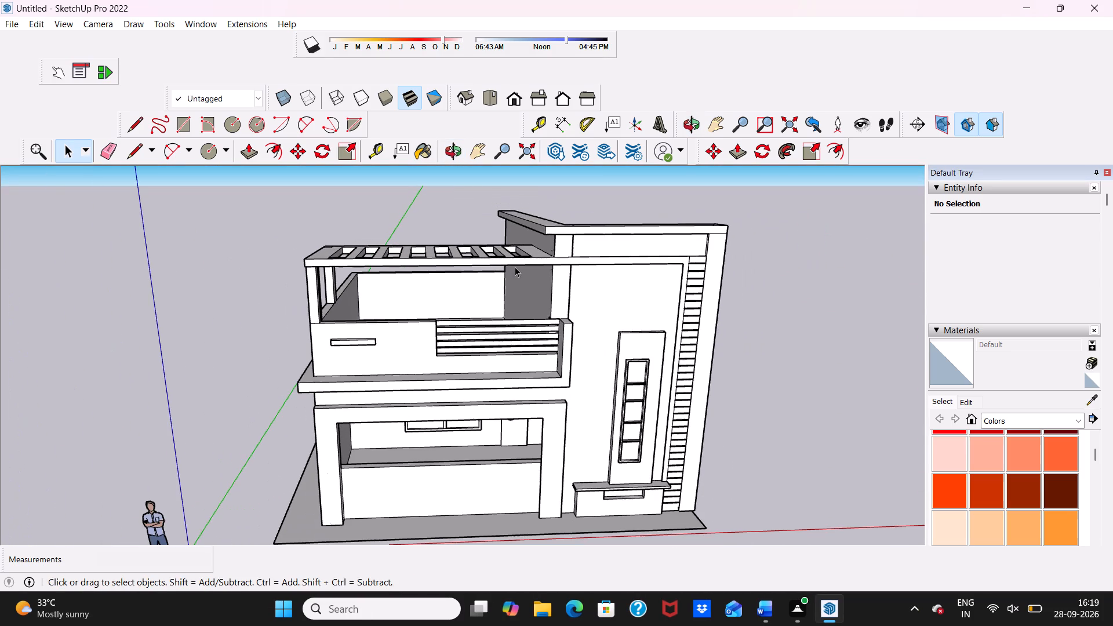
scroll(418, 351, up, 4)
scroll(359, 330, down, 5)
scroll(385, 318, up, 4)
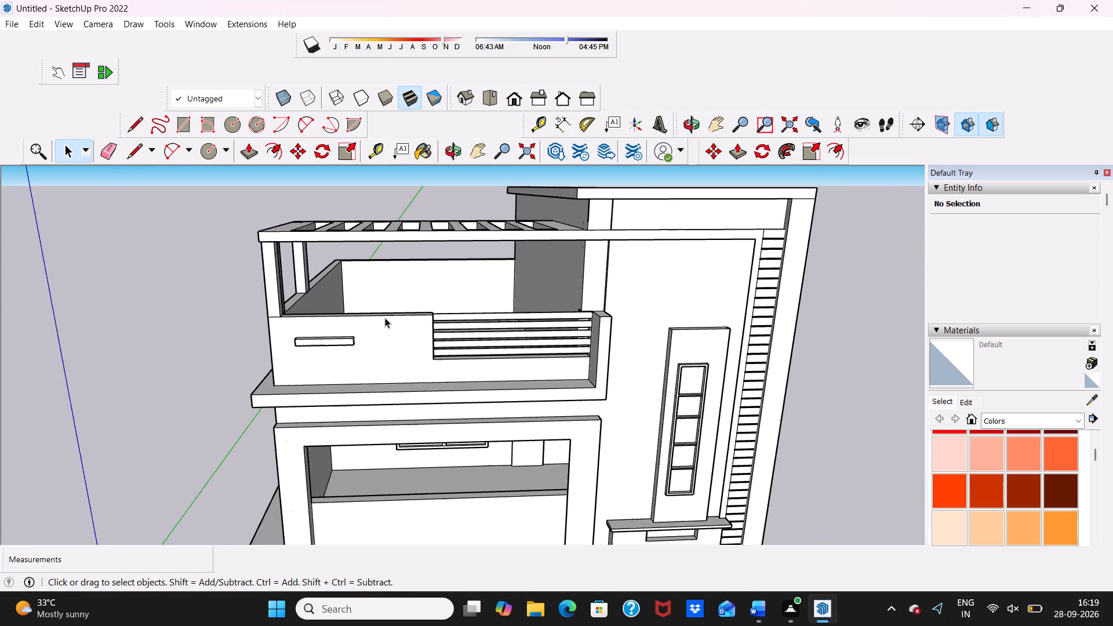
scroll(385, 318, up, 1)
scroll(385, 317, down, 9)
scroll(410, 336, up, 1)
scroll(412, 341, down, 11)
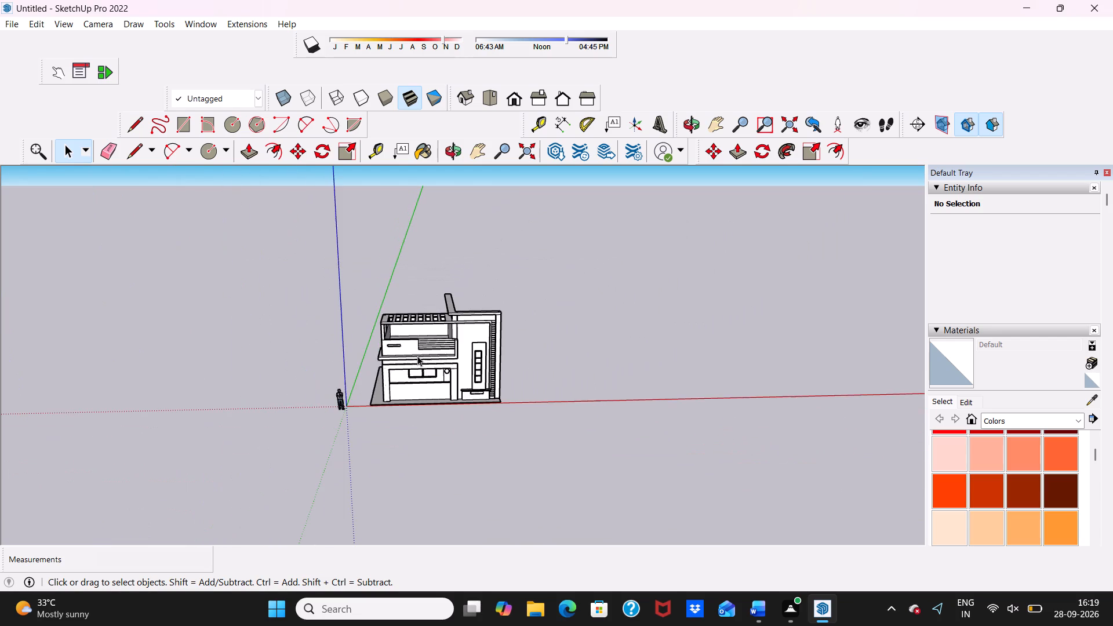
scroll(416, 356, up, 5)
scroll(553, 344, up, 5)
middle_drag(467, 313, 451, 216)
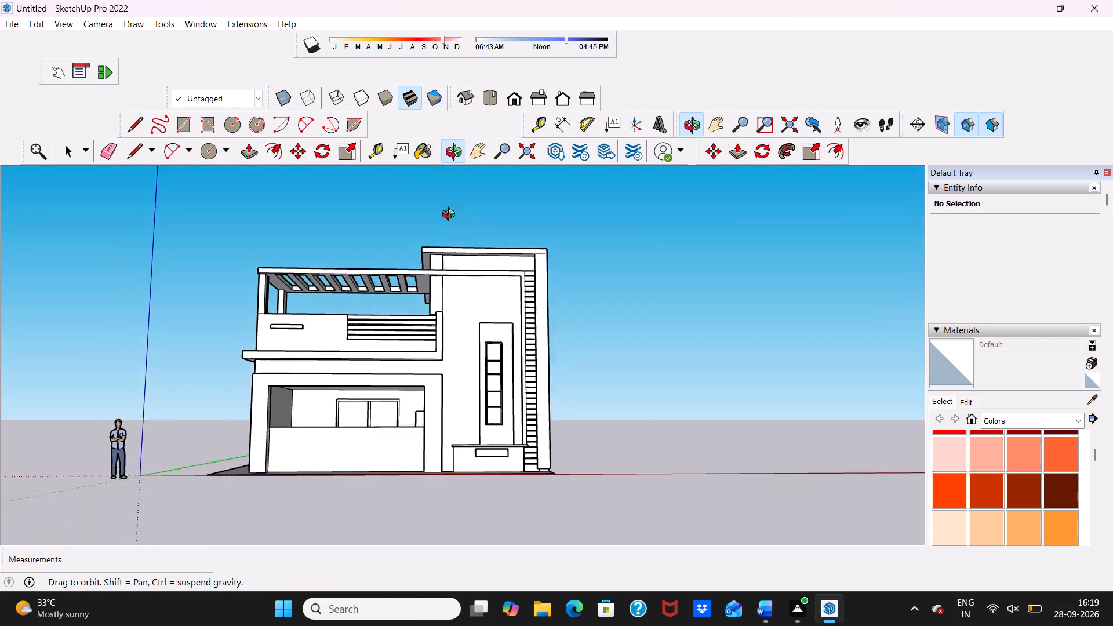
middle_drag(451, 216, 495, 268)
middle_click(495, 268)
scroll(495, 268, up, 5)
scroll(496, 268, down, 4)
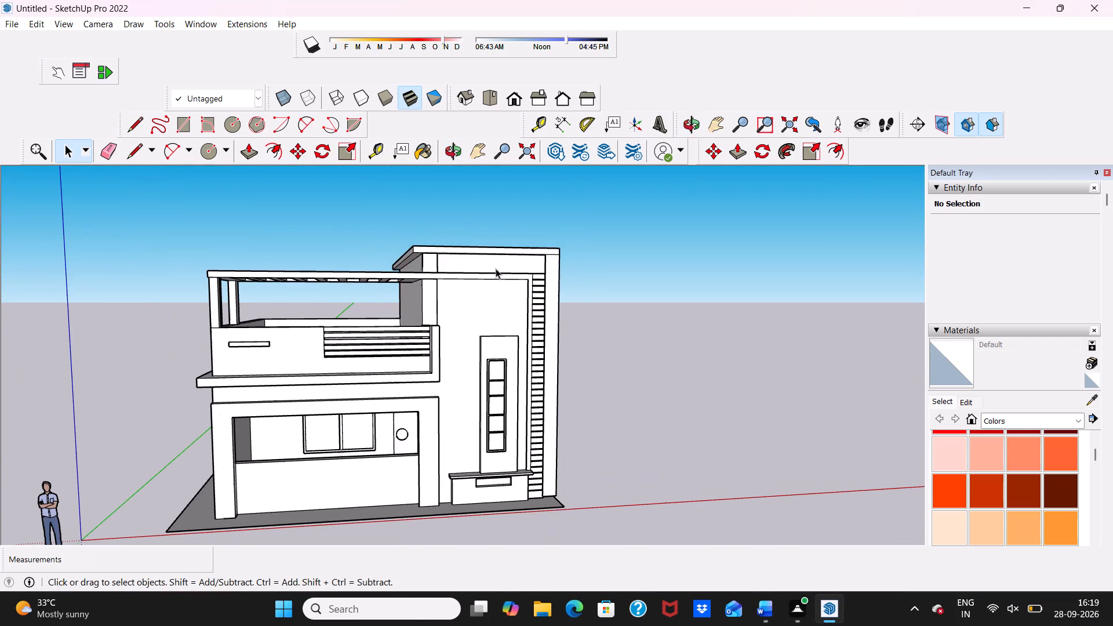
Paint the top four panels of the tall grooved strip beside the tower's end wall with orange Color C04.
click(1064, 516)
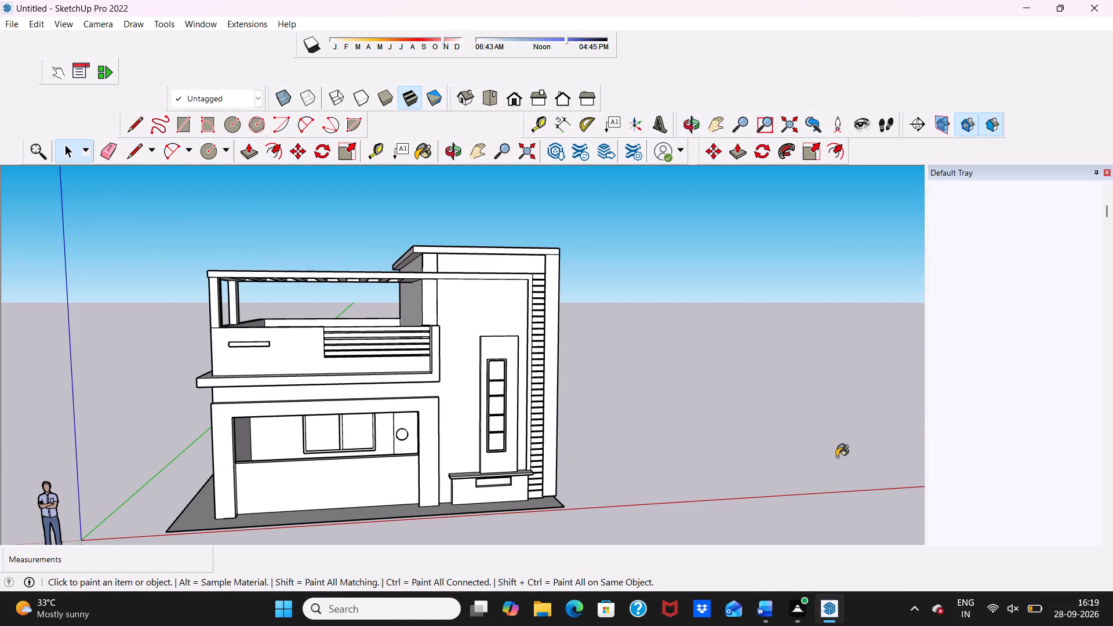
scroll(687, 398, up, 5)
scroll(474, 287, up, 7)
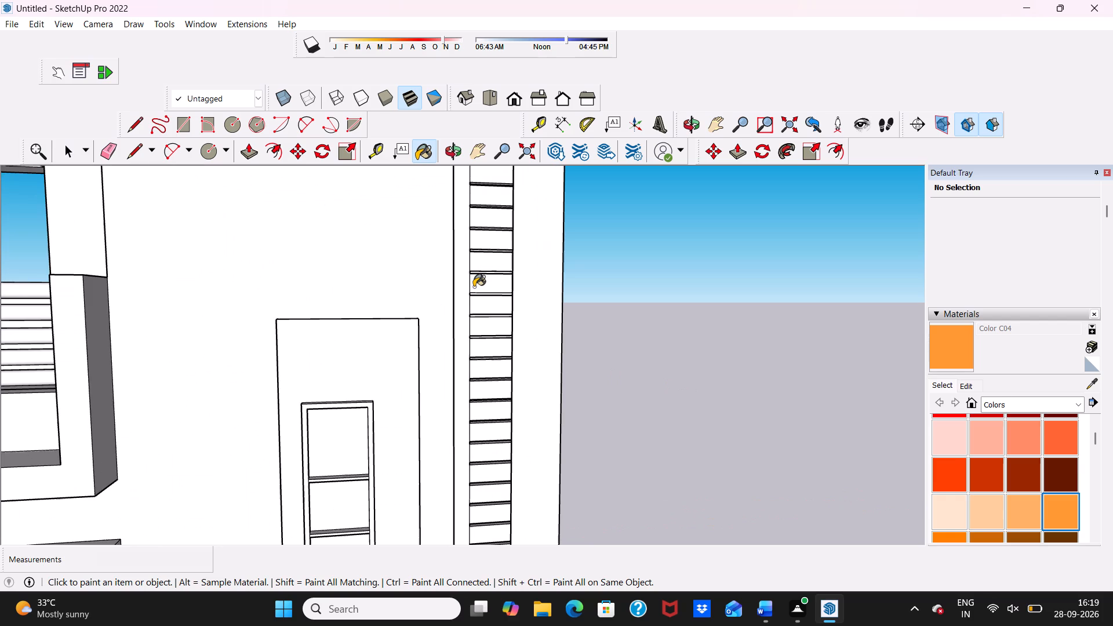
scroll(474, 287, up, 1)
scroll(474, 287, down, 3)
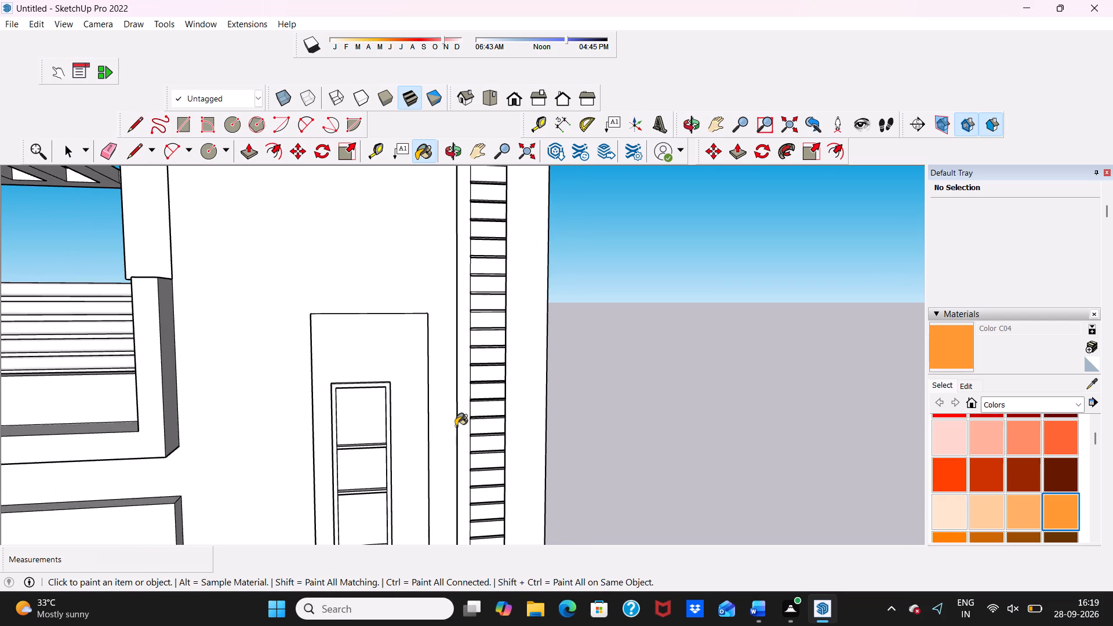
scroll(456, 427, up, 1)
scroll(454, 421, down, 4)
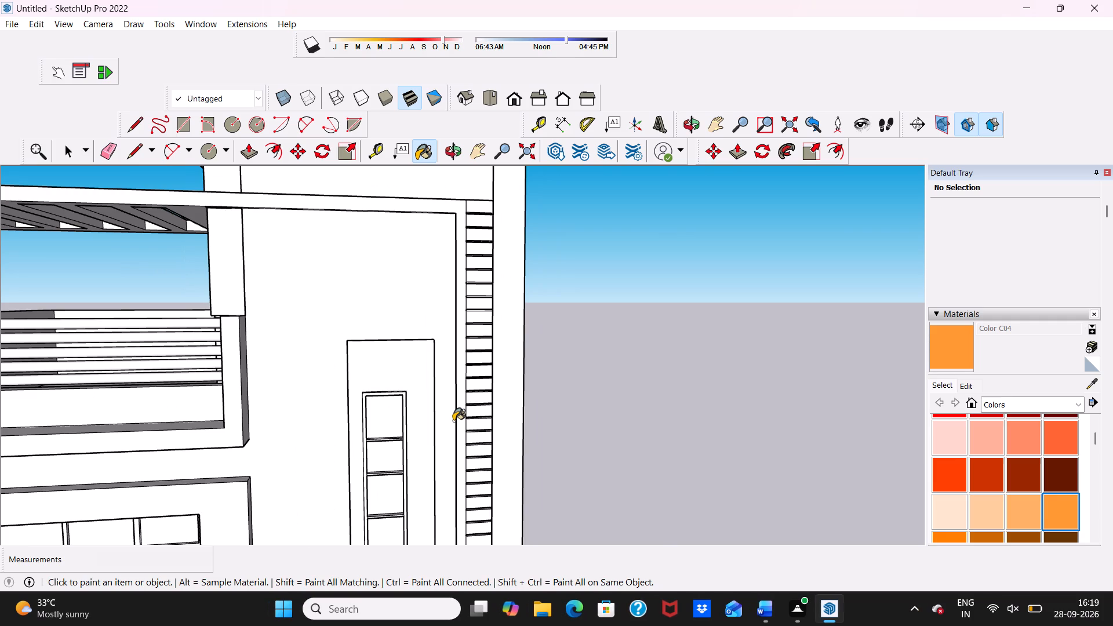
scroll(453, 420, down, 5)
scroll(430, 379, down, 4)
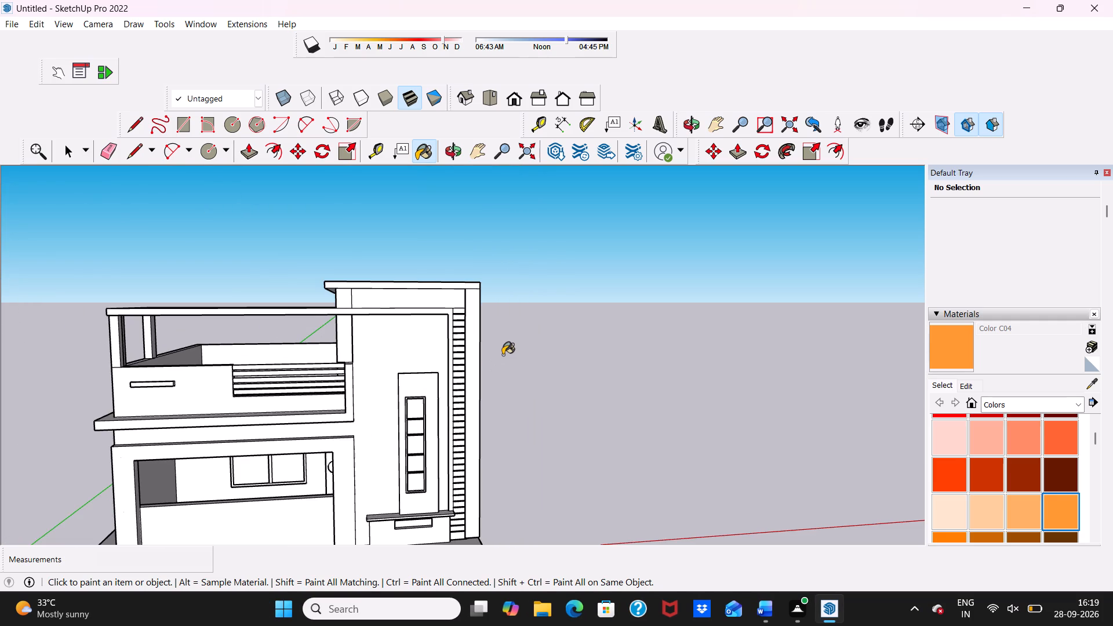
scroll(503, 355, up, 2)
scroll(519, 278, down, 10)
scroll(494, 312, up, 1)
scroll(494, 312, down, 3)
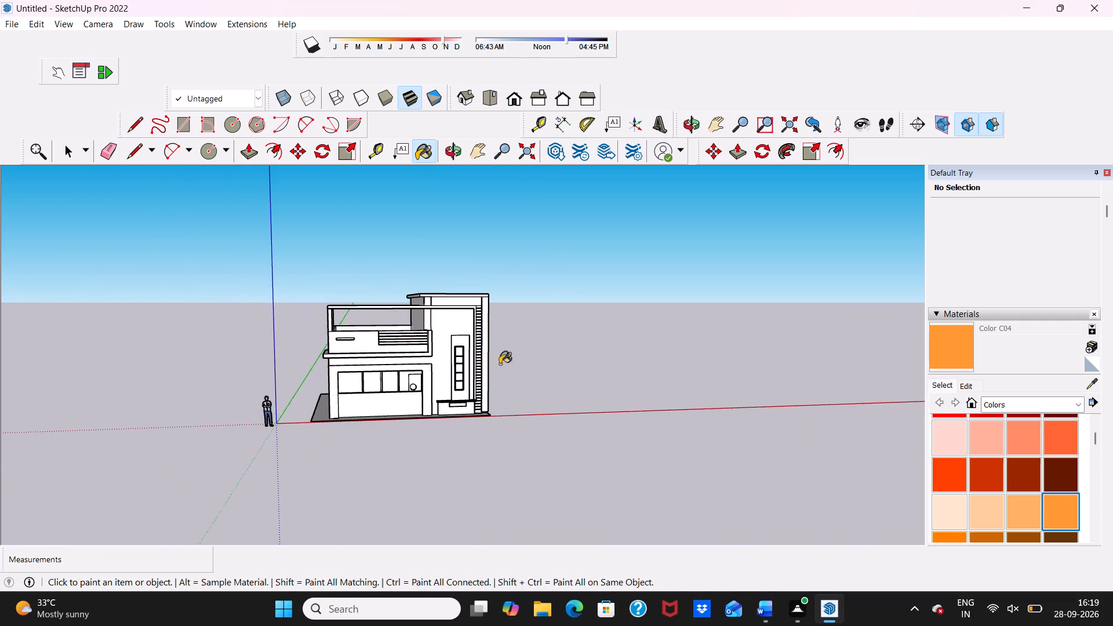
scroll(464, 351, up, 10)
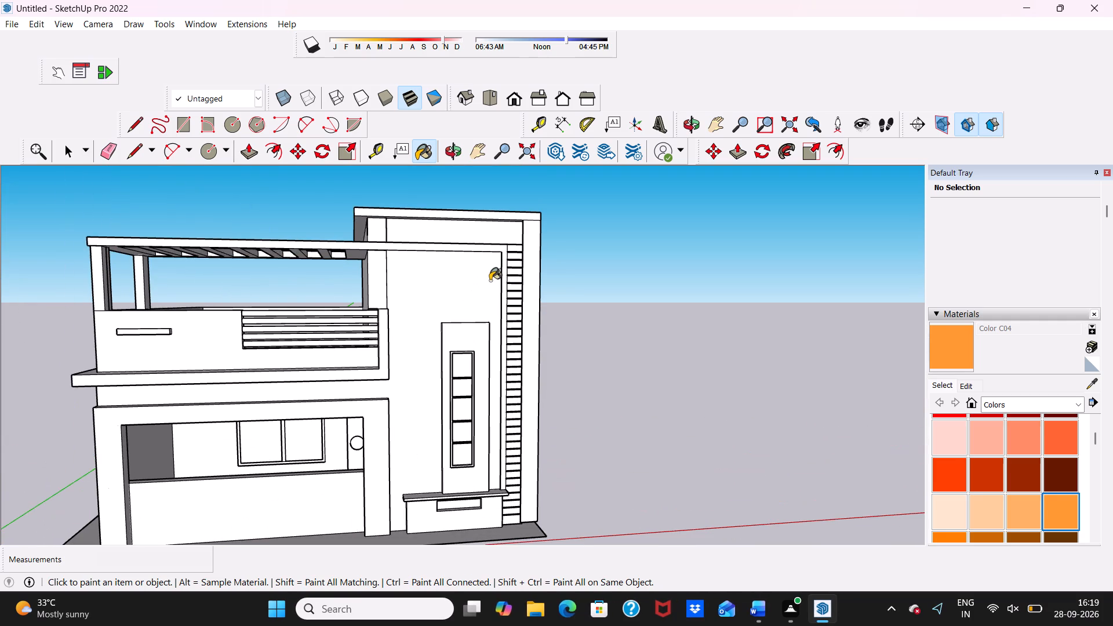
scroll(532, 261, up, 15)
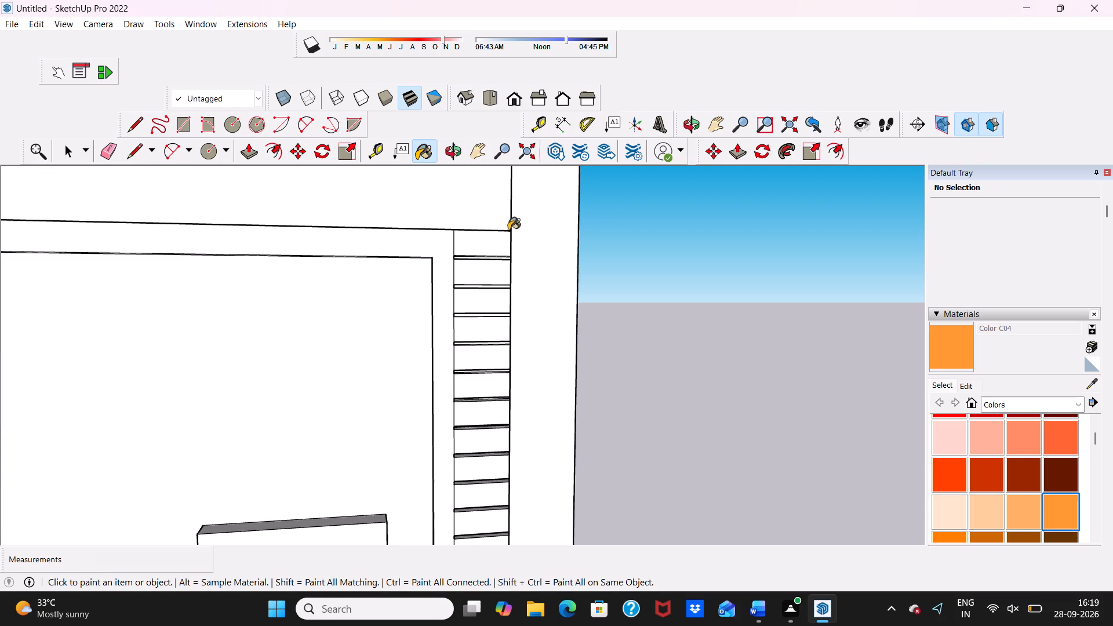
scroll(486, 245, up, 9)
click(486, 245)
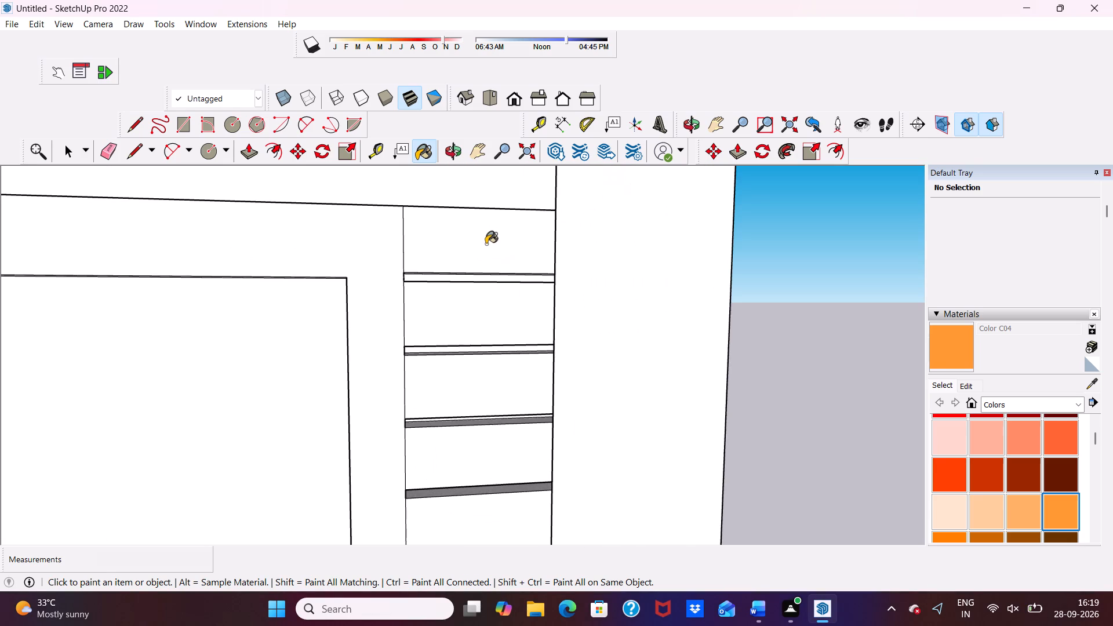
click(483, 305)
scroll(481, 277, down, 5)
click(485, 333)
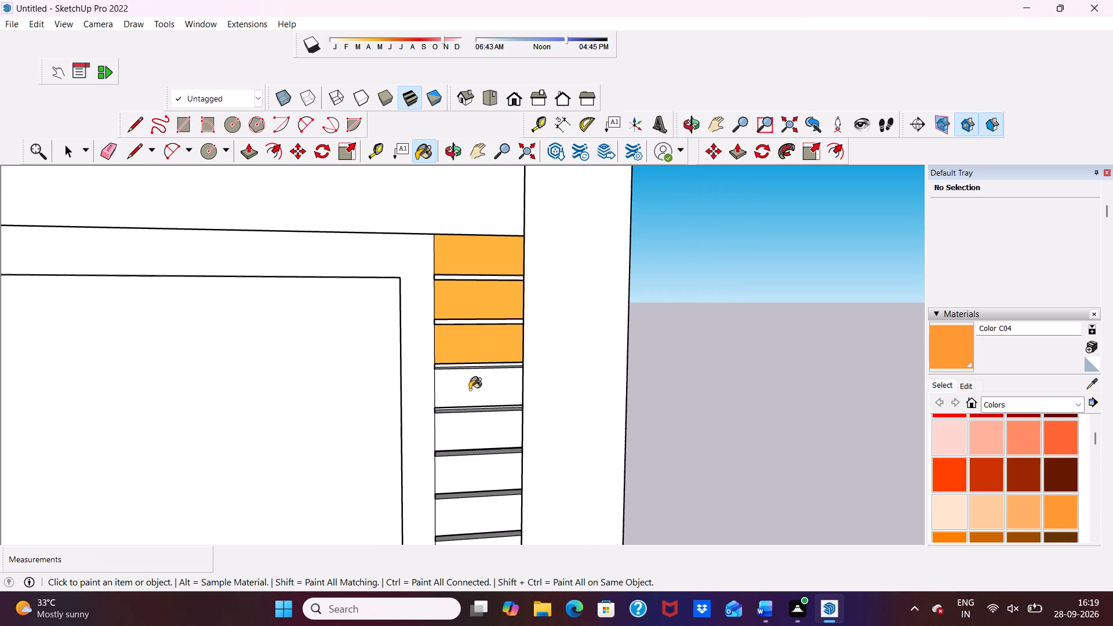
click(470, 390)
Paint the grooves between the strip's top four panels and the narrow ledge face above the first panel with Color C04.
click(464, 277)
scroll(464, 277, up, 1)
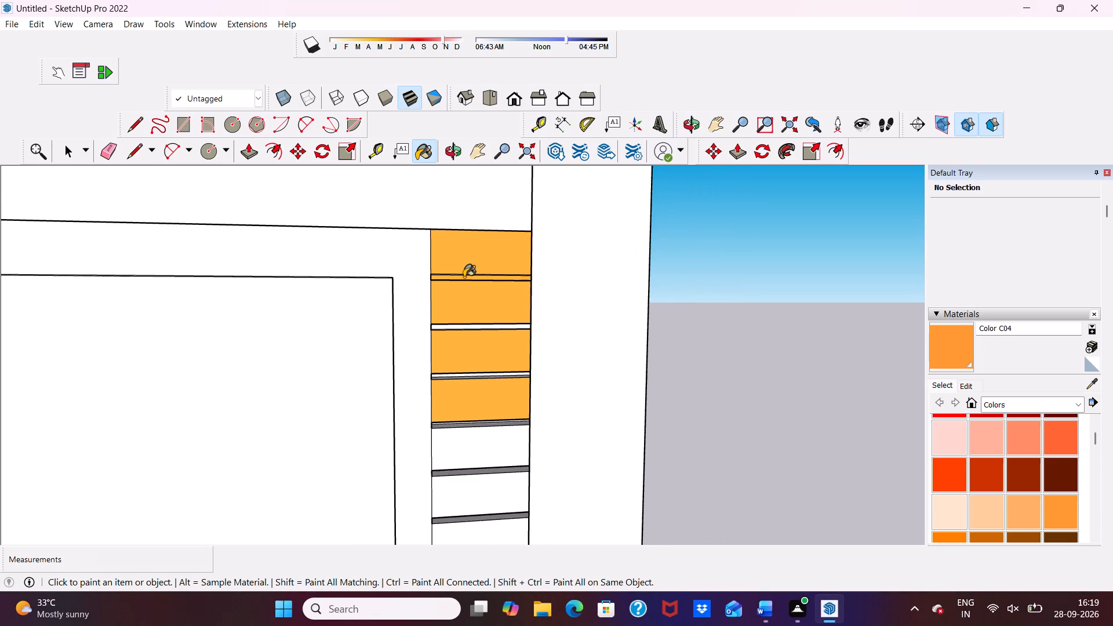
scroll(464, 277, up, 1)
scroll(461, 260, down, 4)
middle_drag(461, 258, 423, 382)
scroll(419, 282, down, 6)
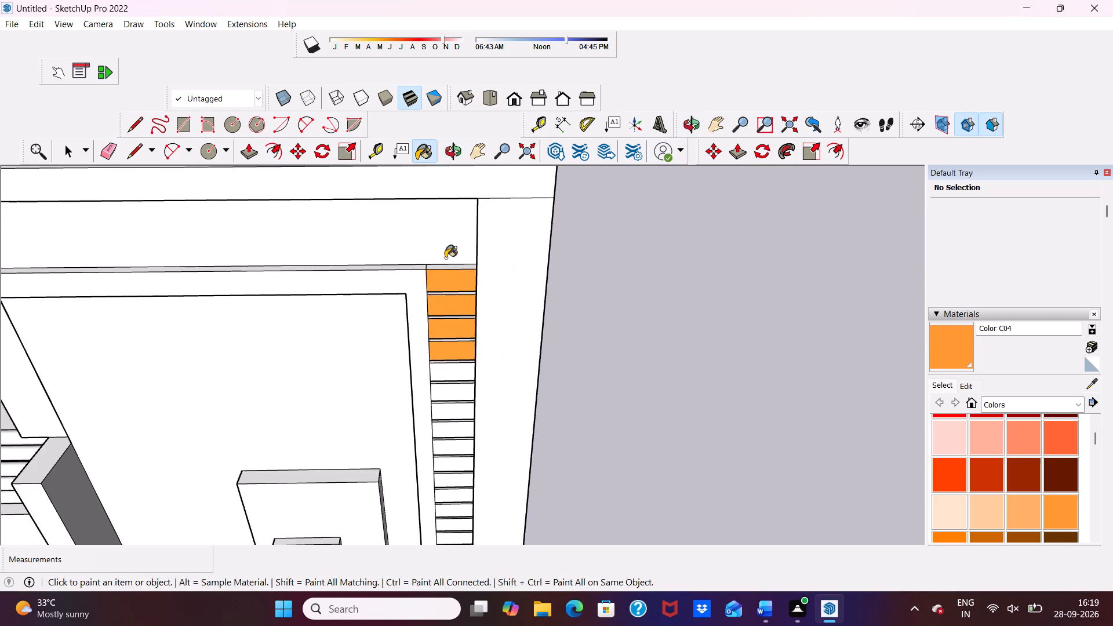
scroll(445, 258, up, 4)
click(445, 282)
scroll(445, 281, down, 4)
scroll(445, 281, up, 6)
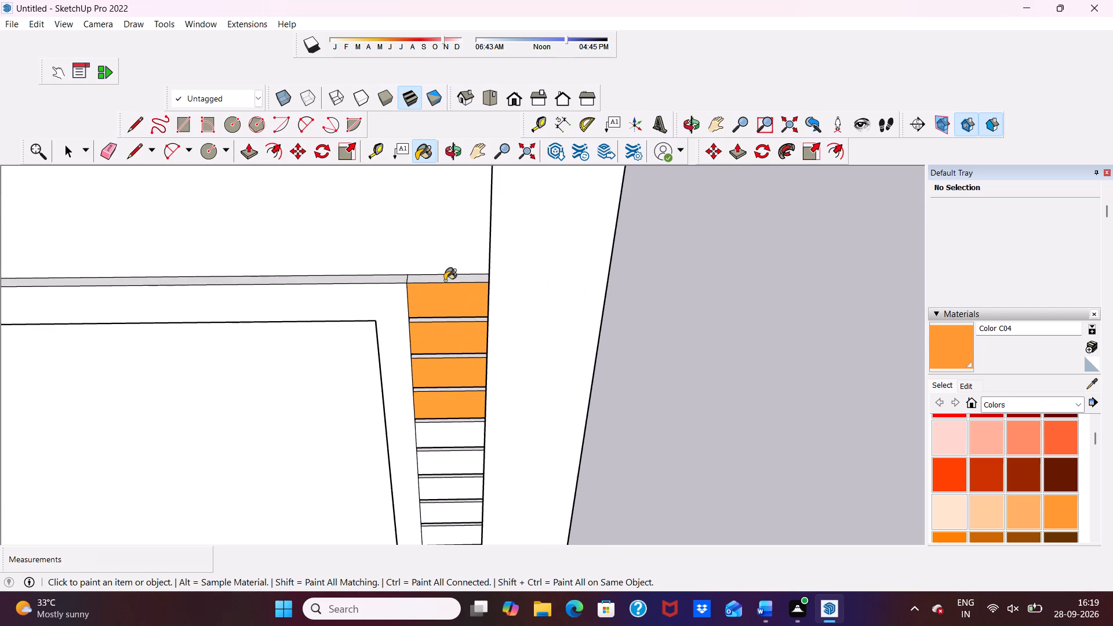
click(445, 278)
scroll(448, 300, up, 4)
click(453, 330)
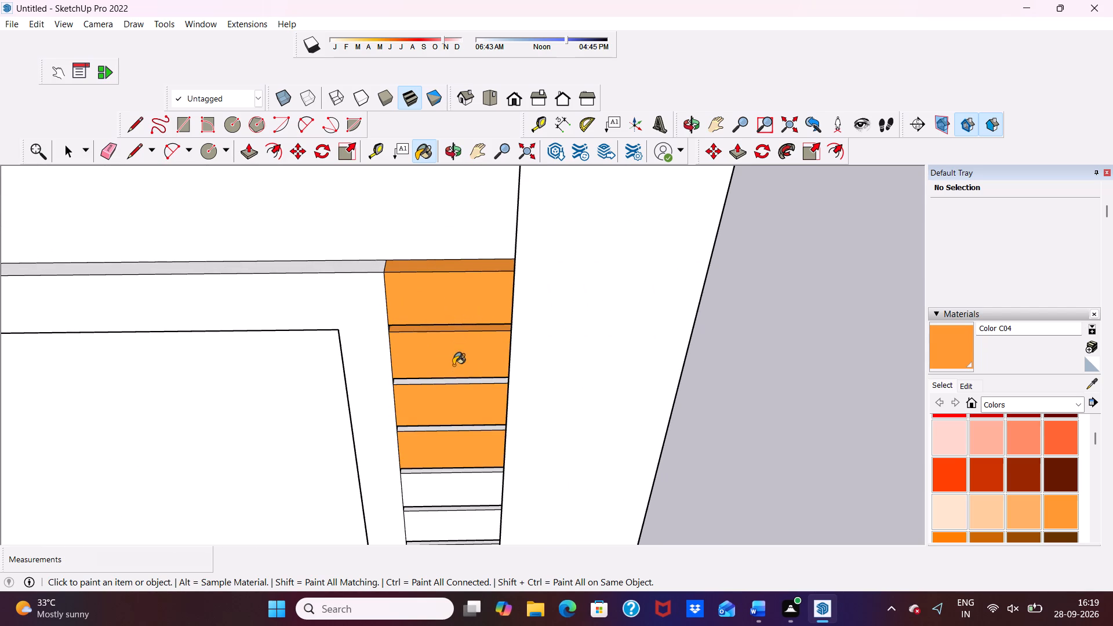
click(449, 382)
scroll(446, 378, down, 6)
middle_drag(446, 375, 464, 220)
scroll(443, 309, up, 3)
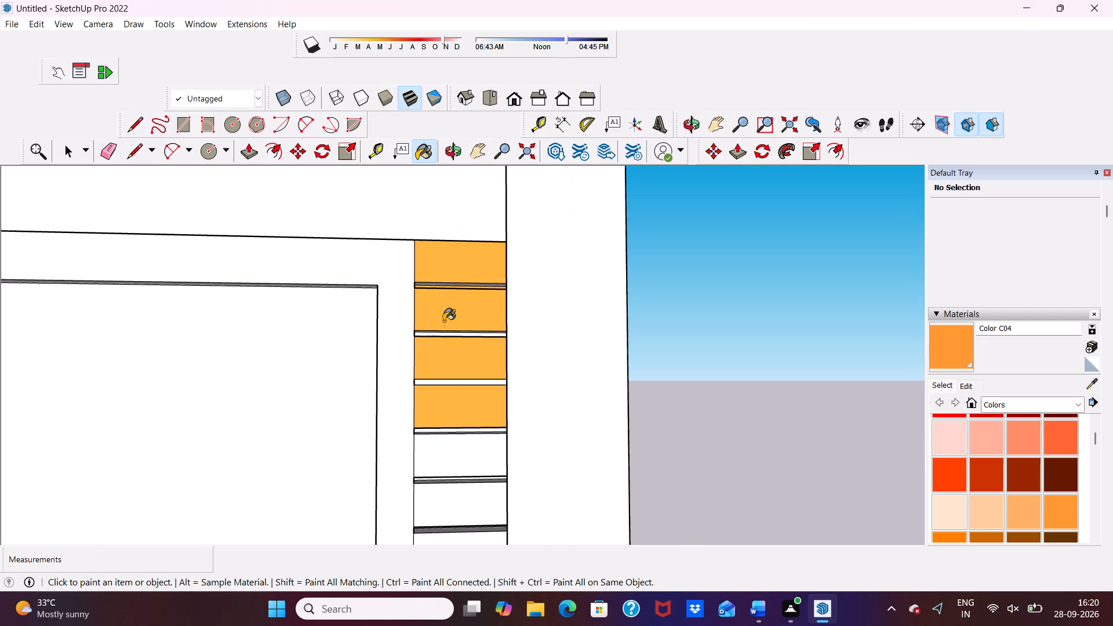
drag(445, 326, 448, 333)
click(448, 333)
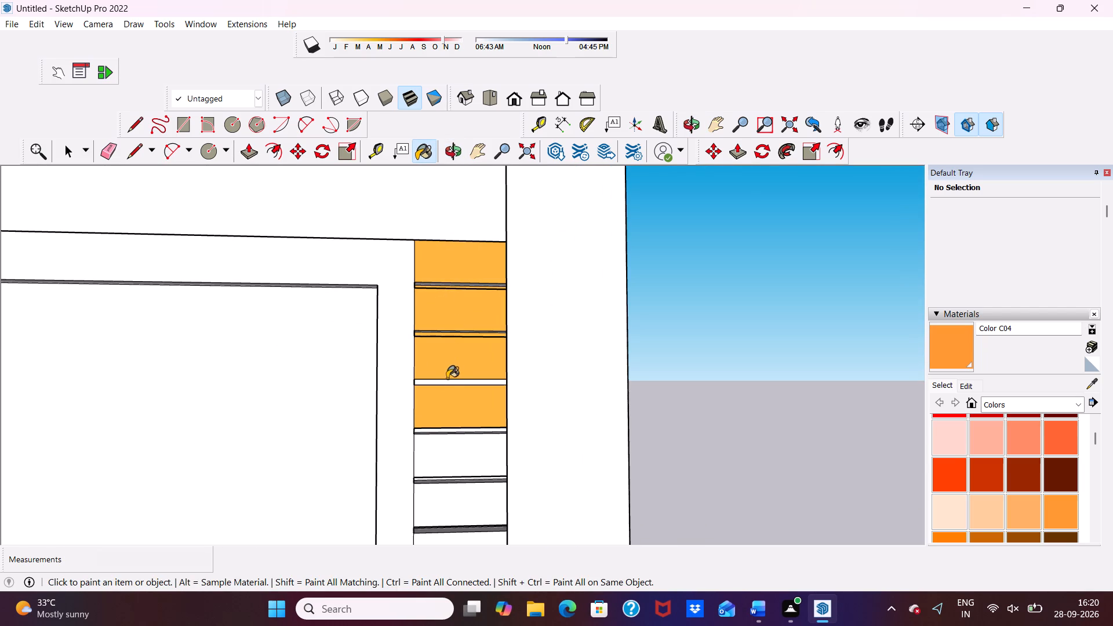
click(447, 378)
scroll(449, 401, up, 6)
click(452, 372)
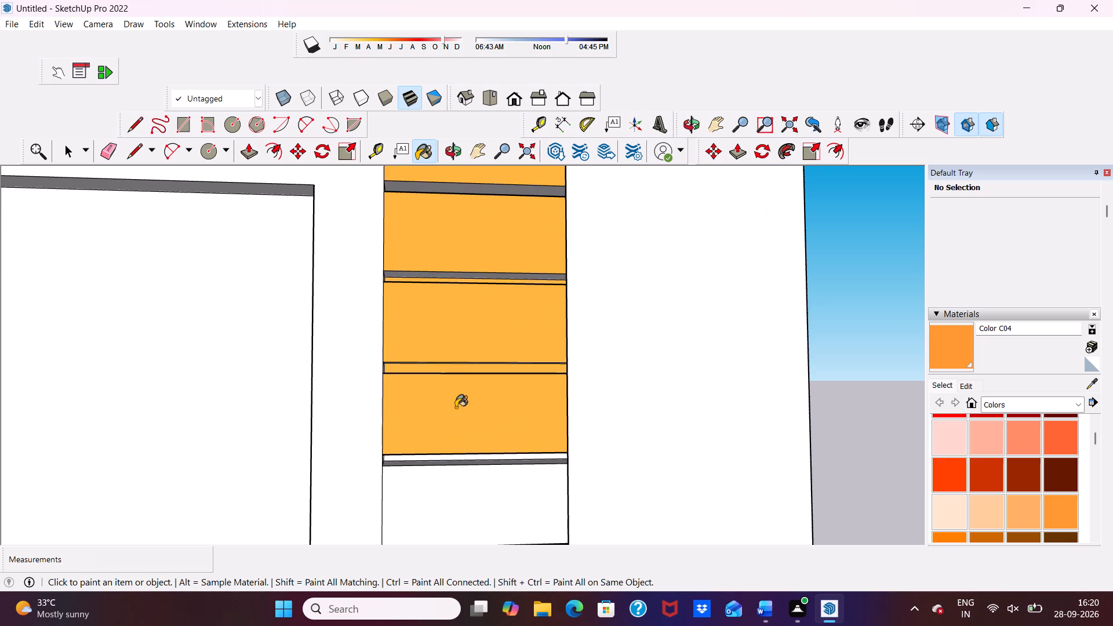
Paint the strip's fifth and sixth panels from the top and groove faces around them with Color C04.
click(442, 465)
scroll(442, 464, down, 6)
click(438, 479)
scroll(439, 458, up, 5)
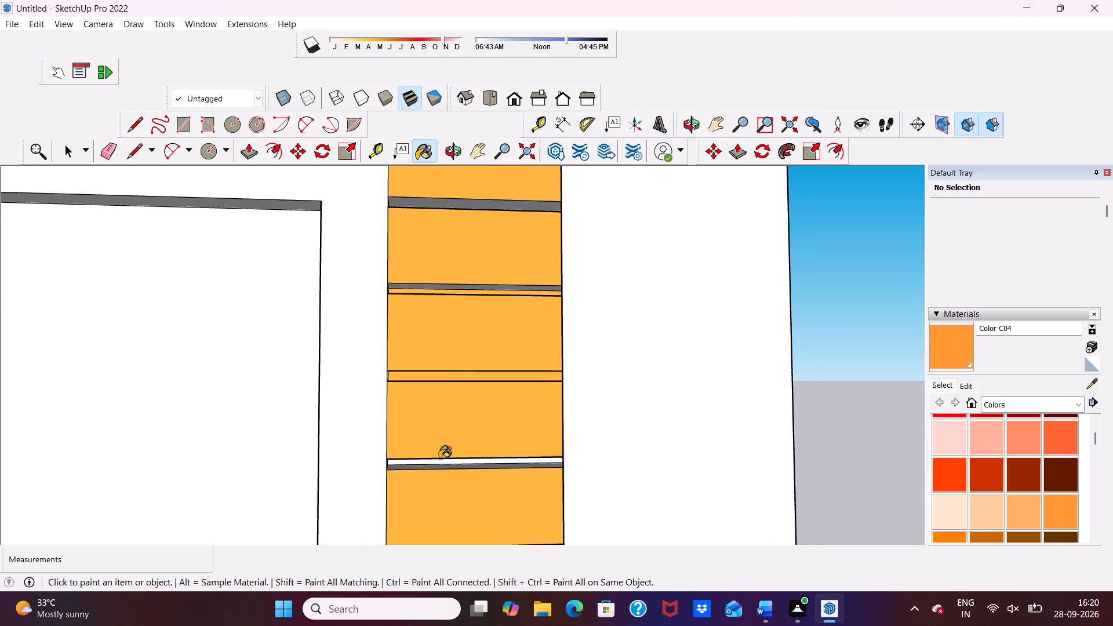
click(441, 468)
scroll(443, 449, down, 5)
scroll(443, 447, up, 1)
scroll(483, 344, down, 1)
scroll(483, 350, up, 1)
scroll(483, 356, down, 3)
click(457, 500)
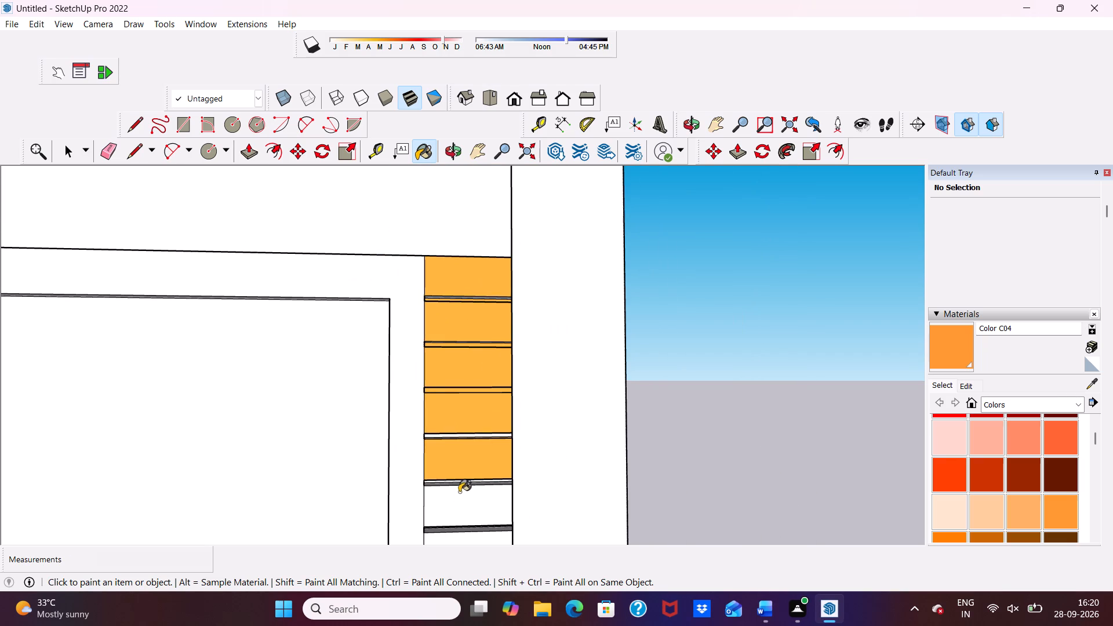
scroll(463, 475, down, 1)
scroll(463, 475, up, 12)
click(459, 350)
scroll(425, 350, up, 2)
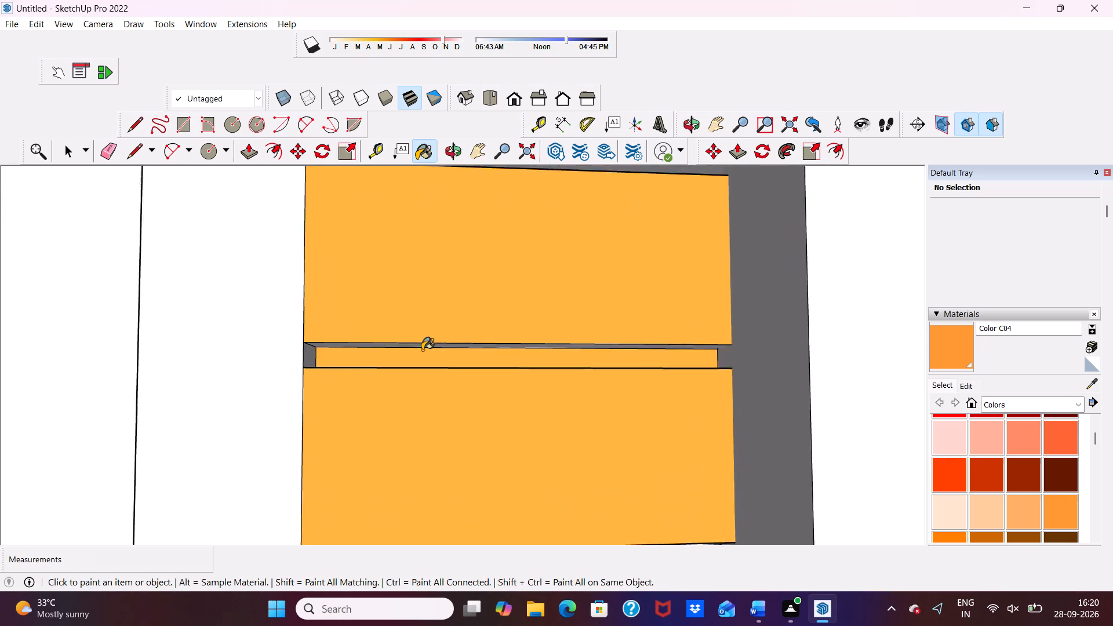
scroll(422, 350, up, 2)
click(420, 346)
scroll(420, 346, down, 20)
scroll(420, 346, down, 5)
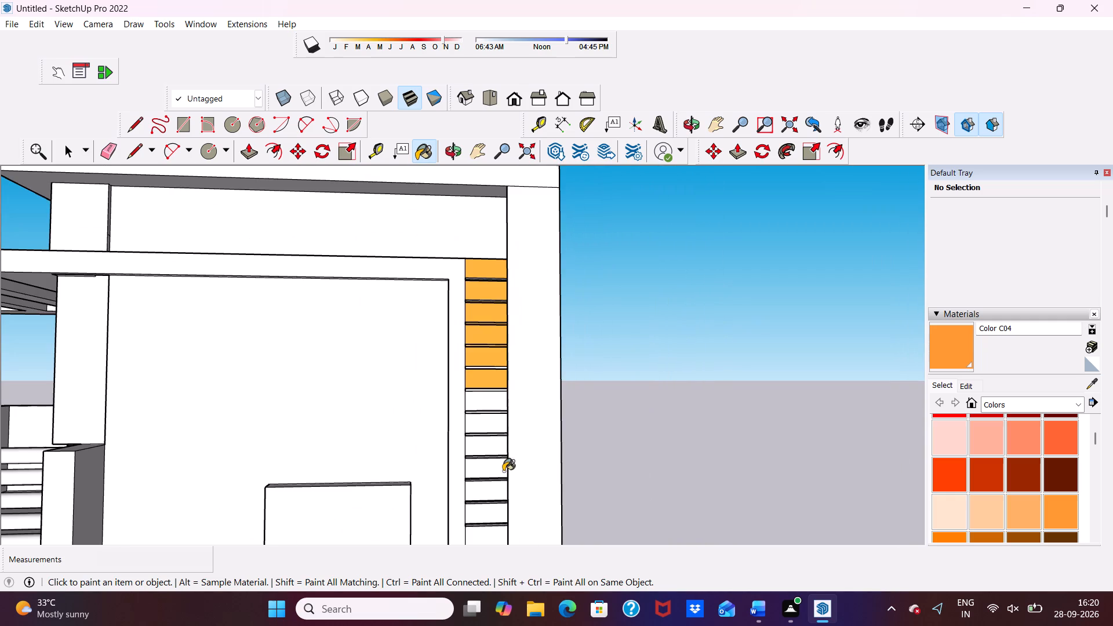
Paint the lowest eight panels of the tall grooved strip, starting from the ground, with Color C04.
scroll(483, 440, up, 6)
scroll(520, 308, down, 19)
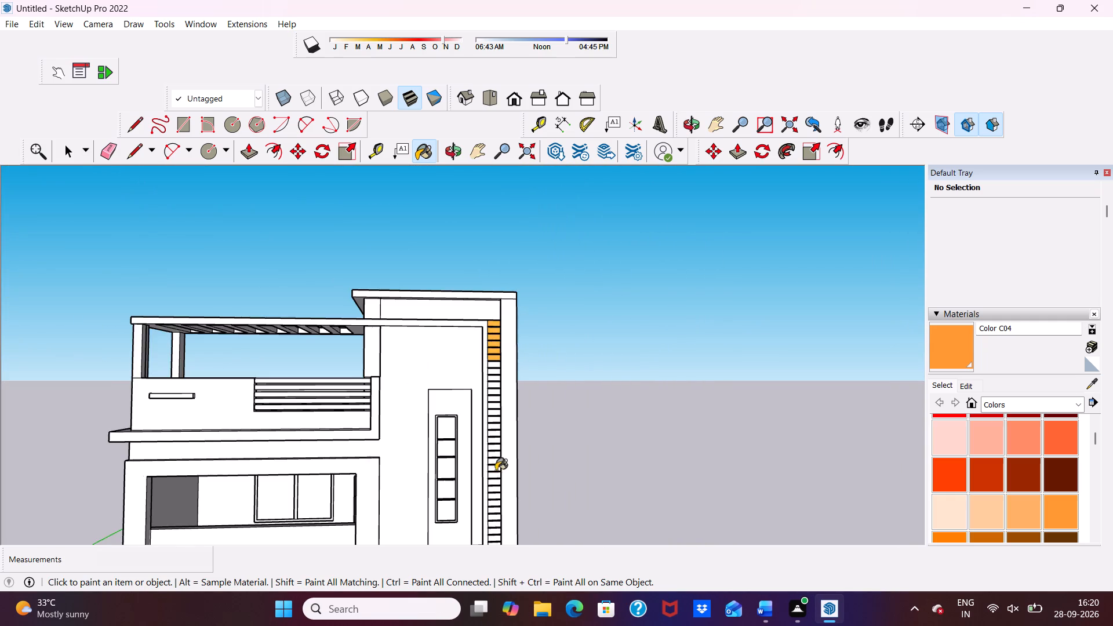
scroll(499, 498, up, 10)
scroll(501, 238, down, 10)
scroll(470, 494, up, 4)
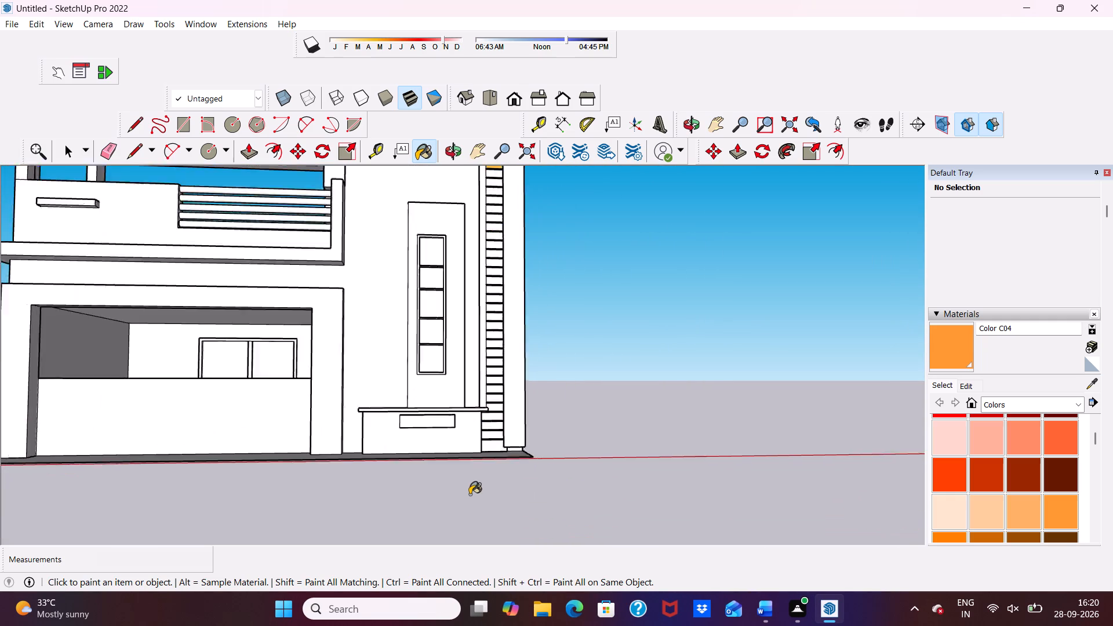
scroll(470, 494, up, 8)
click(512, 431)
click(514, 407)
click(515, 390)
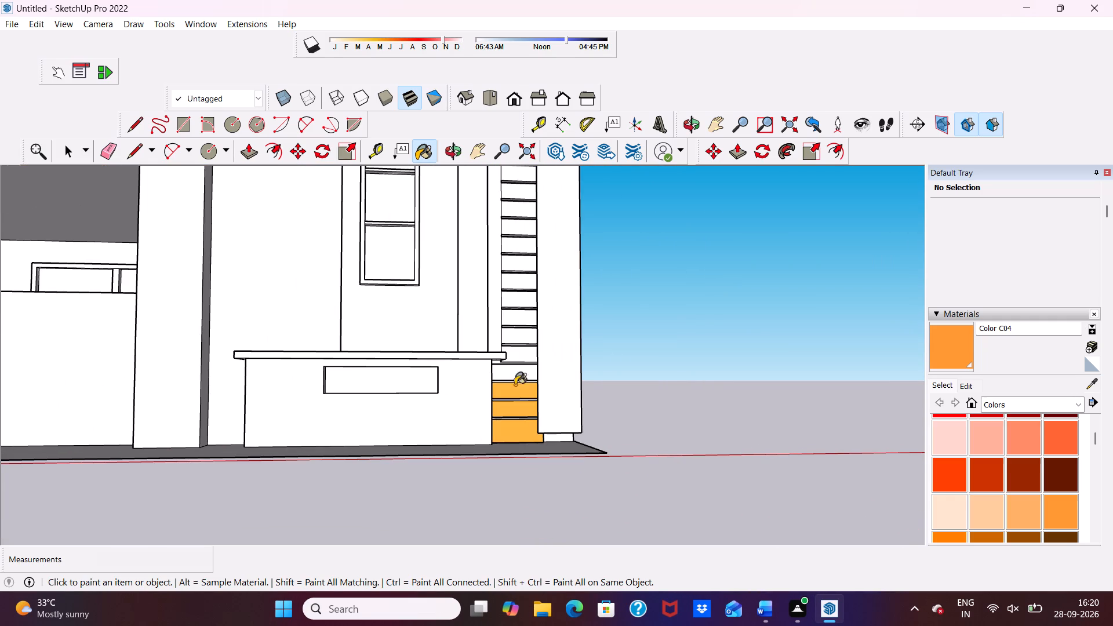
click(515, 374)
click(515, 358)
click(515, 329)
click(515, 313)
click(514, 293)
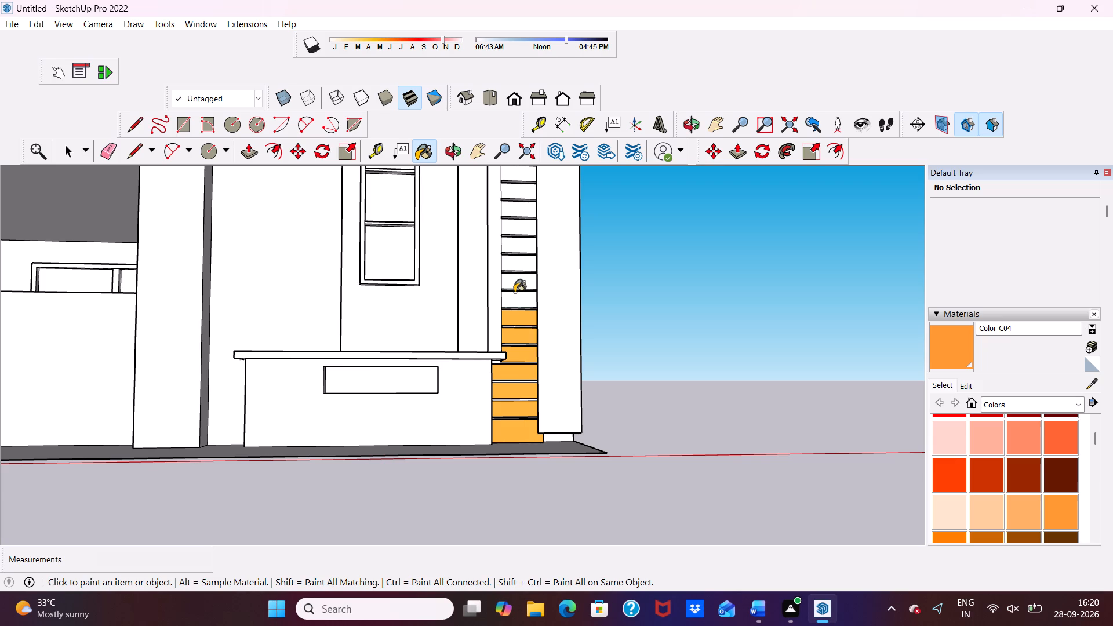
Paint the next panels up the strip, to about the level of the tall window's second-lowest pane, with Color C04.
click(516, 275)
click(517, 265)
click(518, 245)
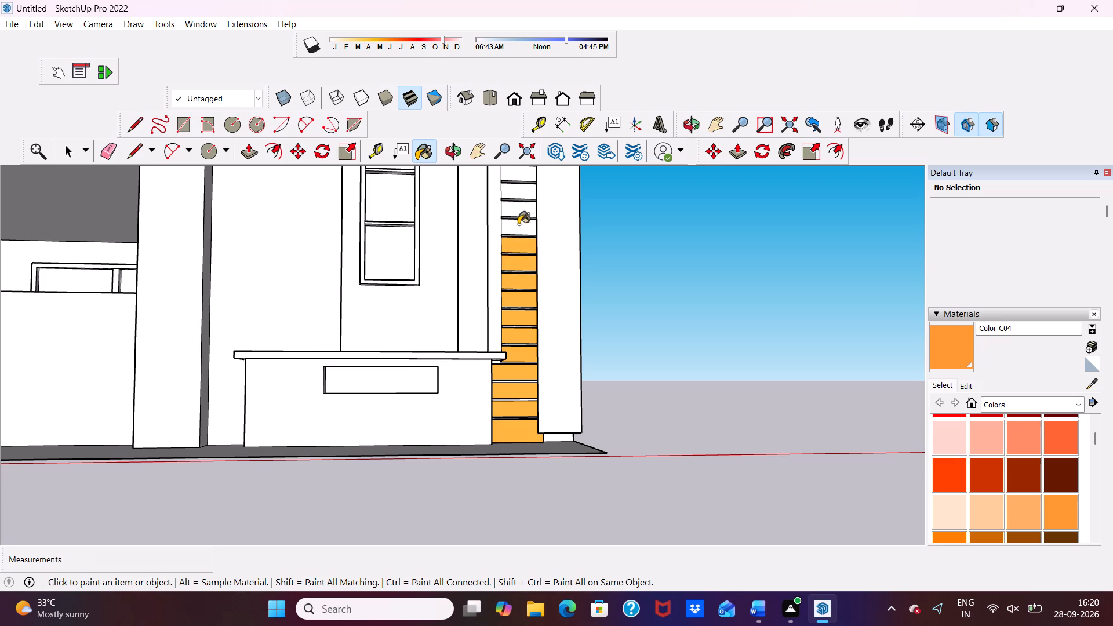
click(518, 223)
scroll(518, 224, down, 6)
scroll(519, 189, up, 12)
click(510, 270)
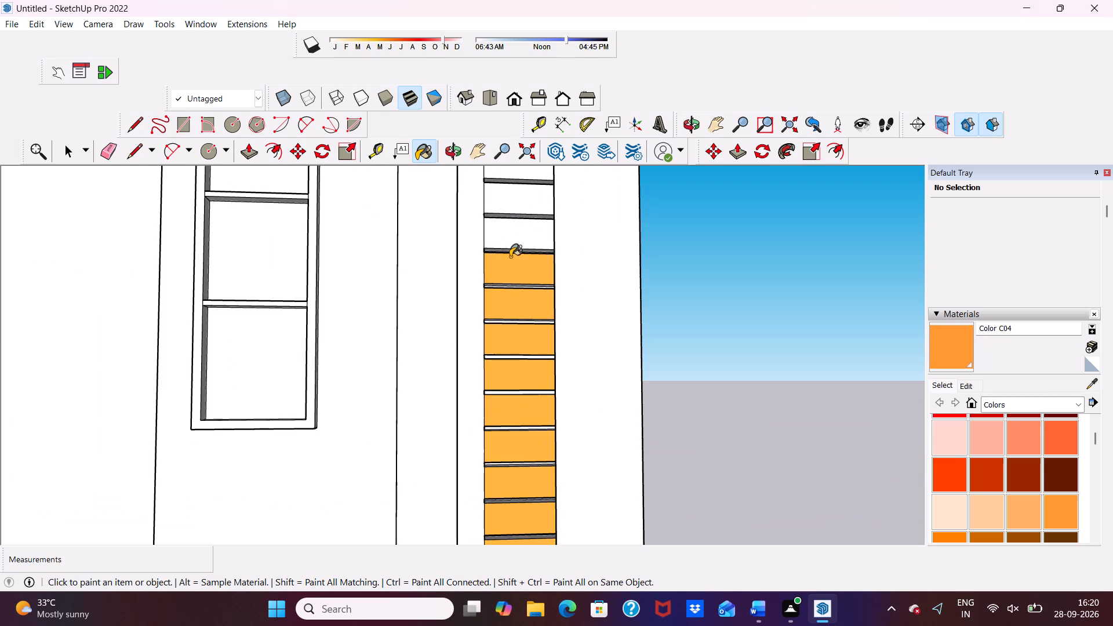
click(510, 245)
Paint five more panels above the strip's lower orange section with Color C04.
scroll(512, 238, down, 13)
scroll(529, 161, up, 10)
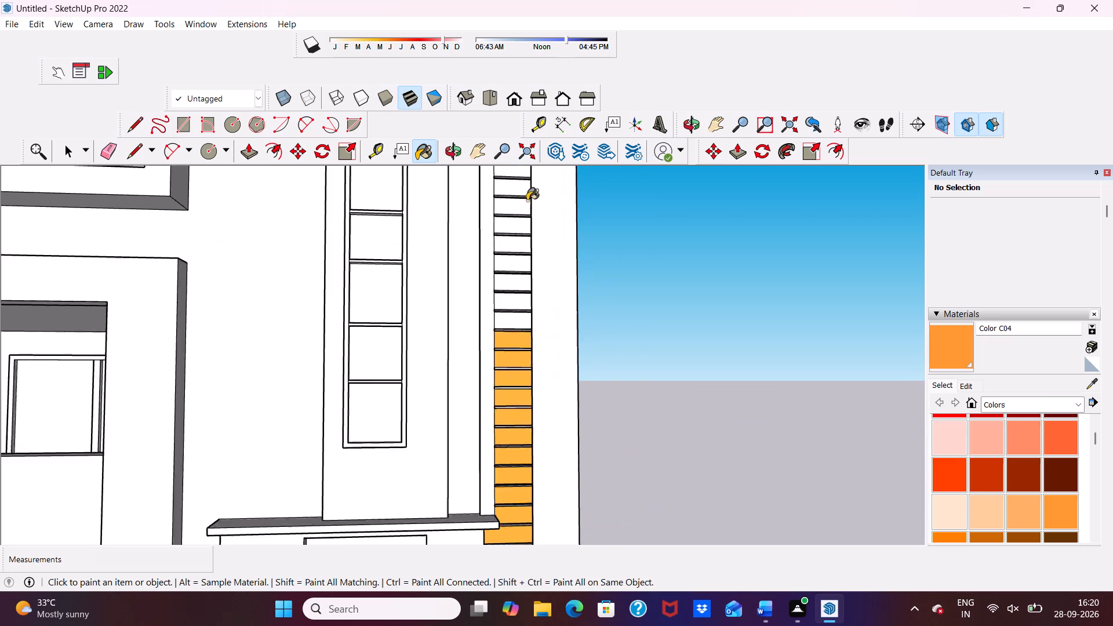
scroll(527, 201, down, 8)
scroll(493, 346, up, 1)
scroll(496, 356, down, 1)
scroll(497, 224, up, 6)
scroll(497, 239, down, 4)
scroll(525, 373, up, 10)
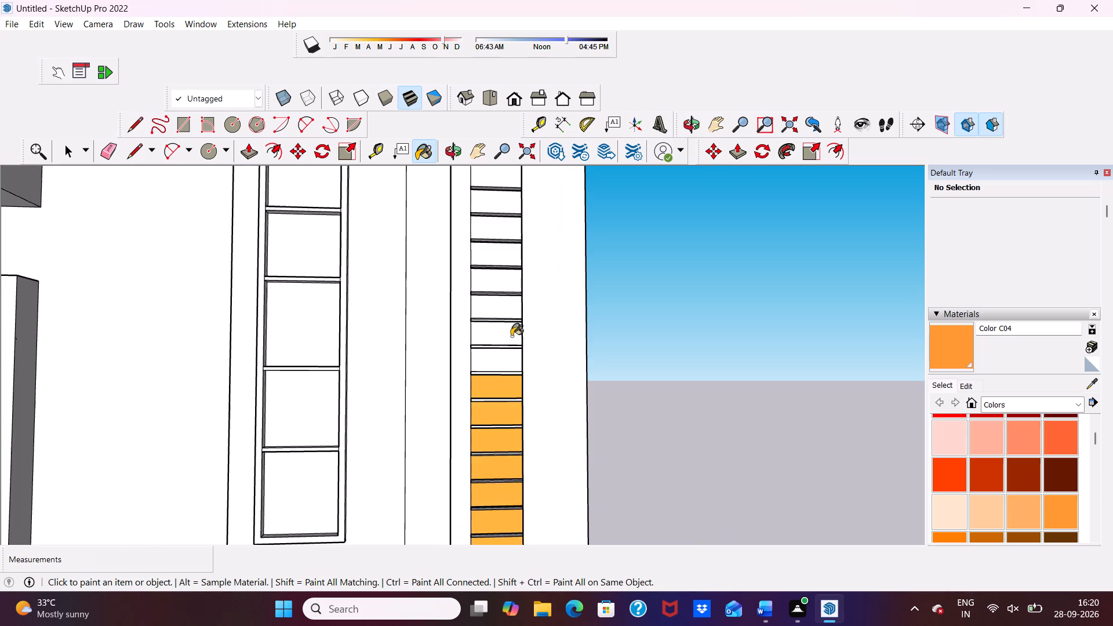
click(491, 369)
click(492, 331)
click(492, 294)
click(489, 272)
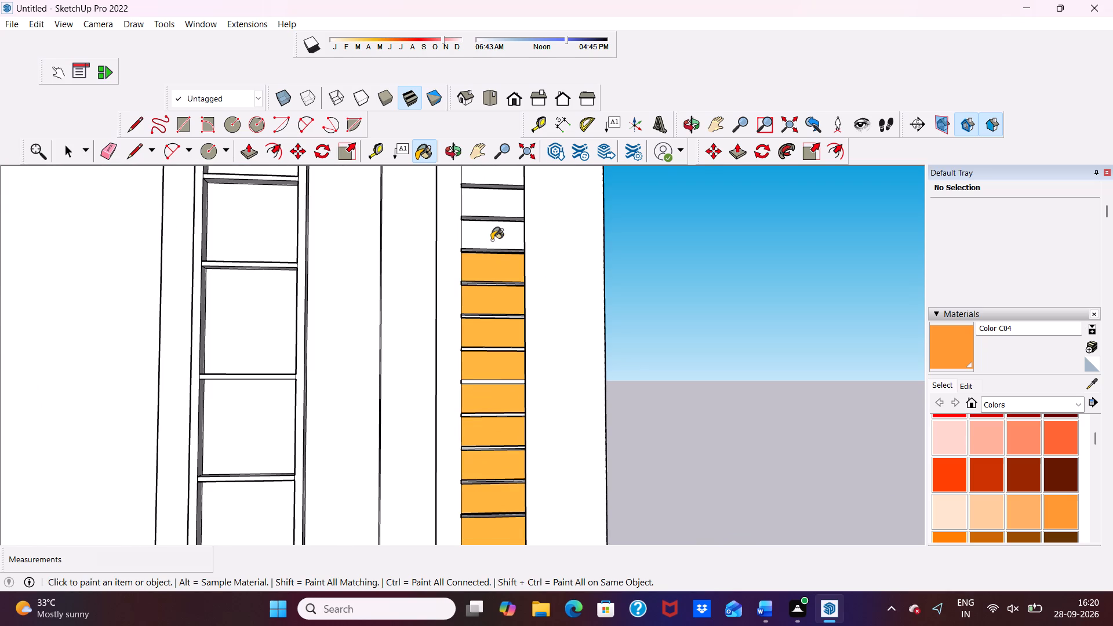
click(492, 240)
Paint the first white panels directly below the strip's upper orange section with Color C04.
scroll(492, 240, down, 18)
scroll(448, 265, up, 8)
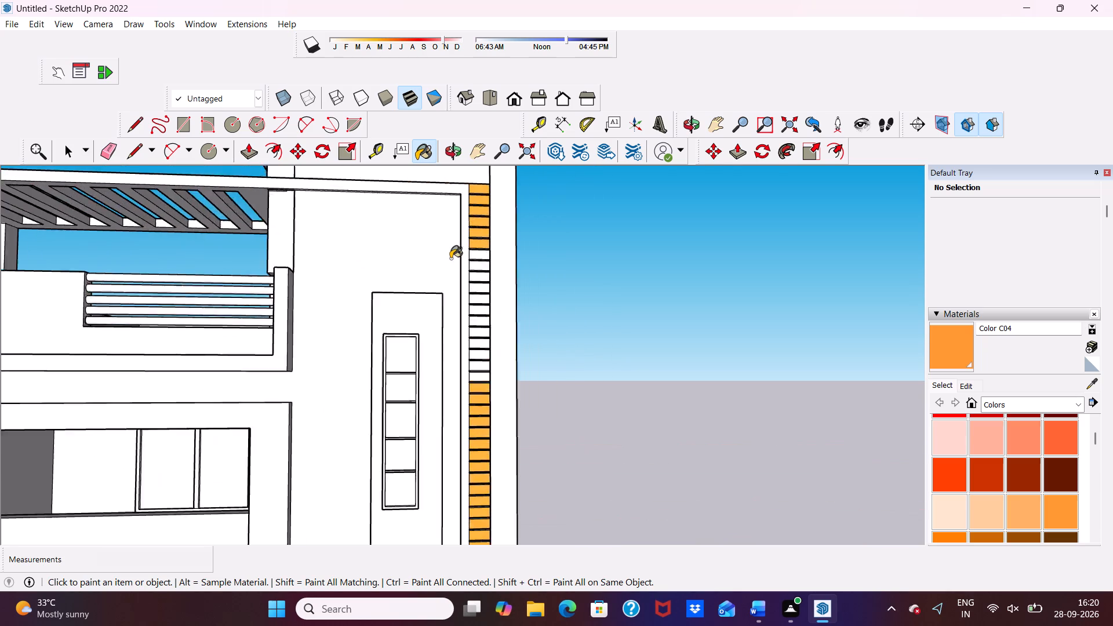
scroll(450, 259, up, 2)
click(489, 249)
click(496, 272)
drag(493, 290, 493, 293)
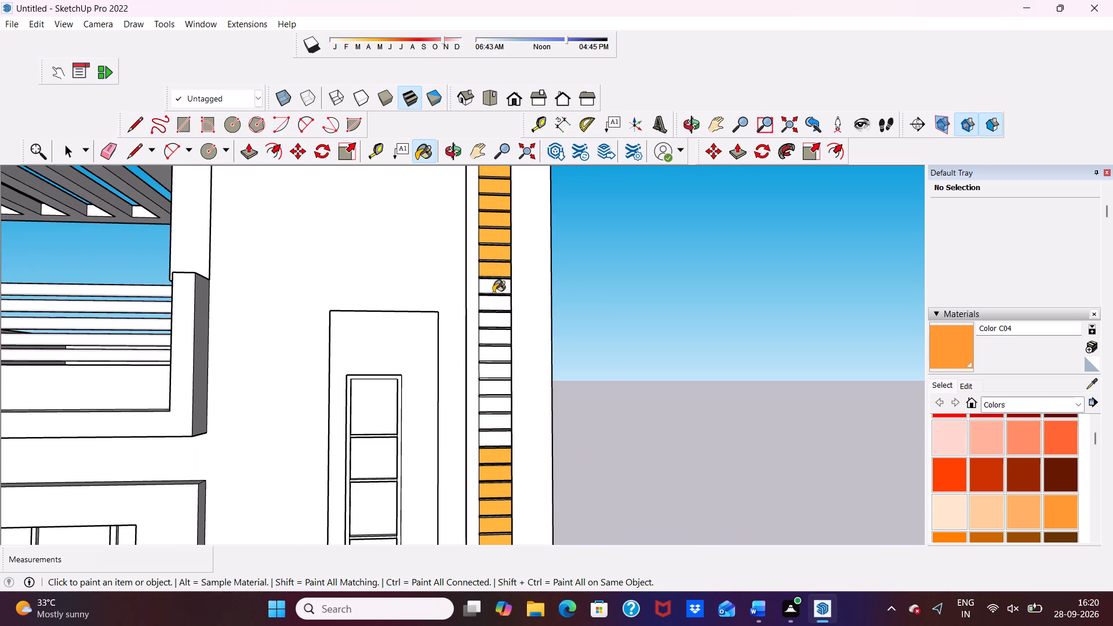
drag(493, 293, 493, 297)
click(493, 306)
click(492, 319)
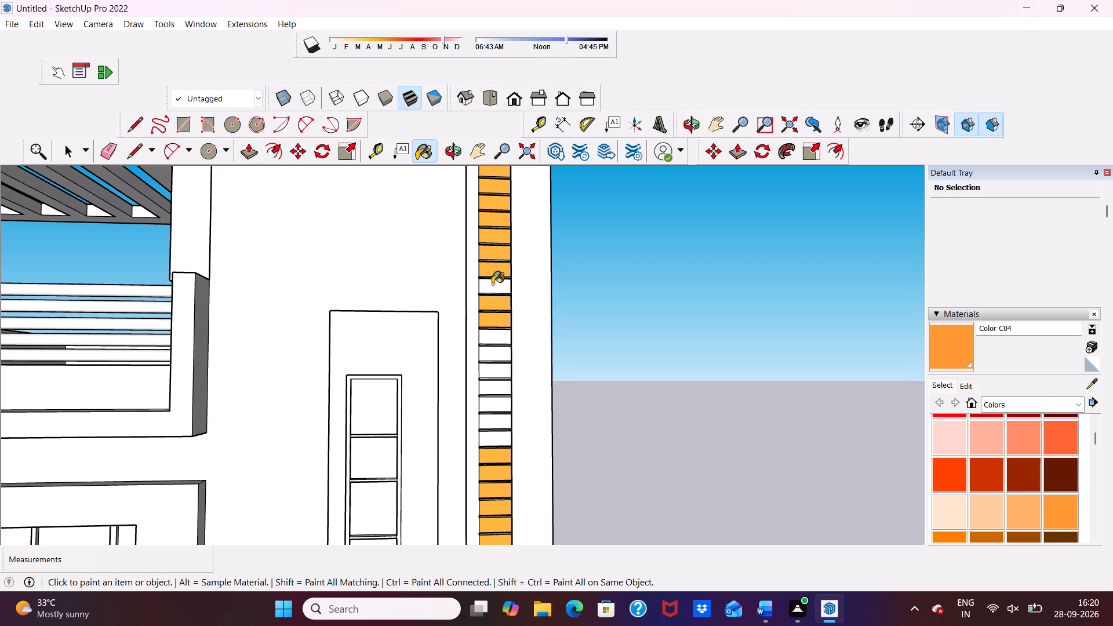
click(492, 284)
Paint the remaining white panels between the strip's upper and lower orange sections with Color C04.
drag(488, 333, 490, 348)
click(492, 357)
click(493, 376)
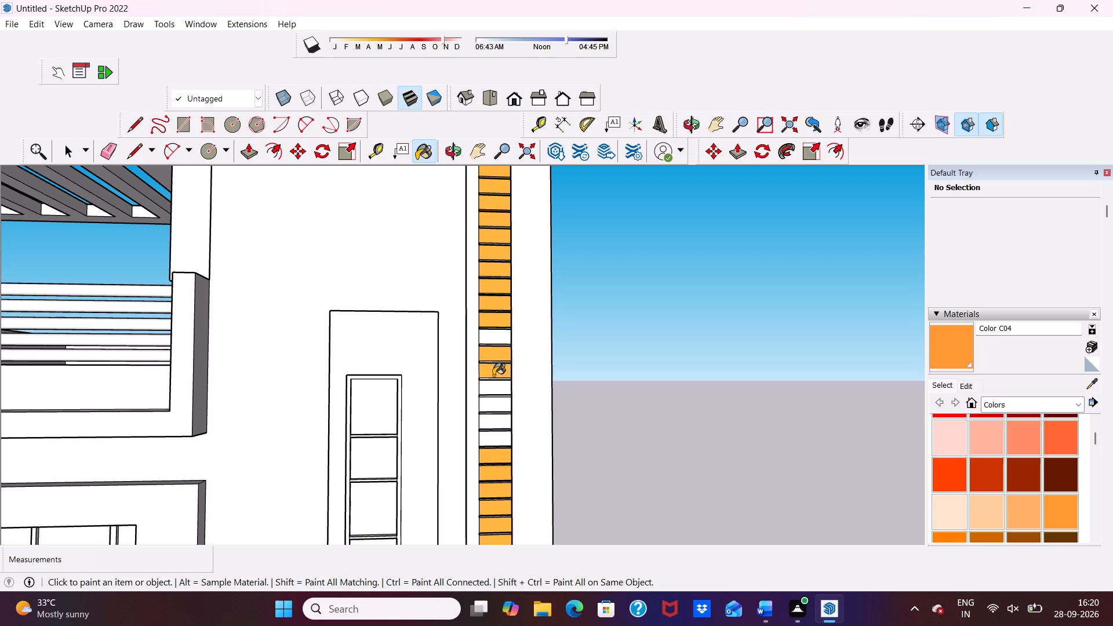
scroll(490, 356, up, 5)
click(502, 325)
click(503, 404)
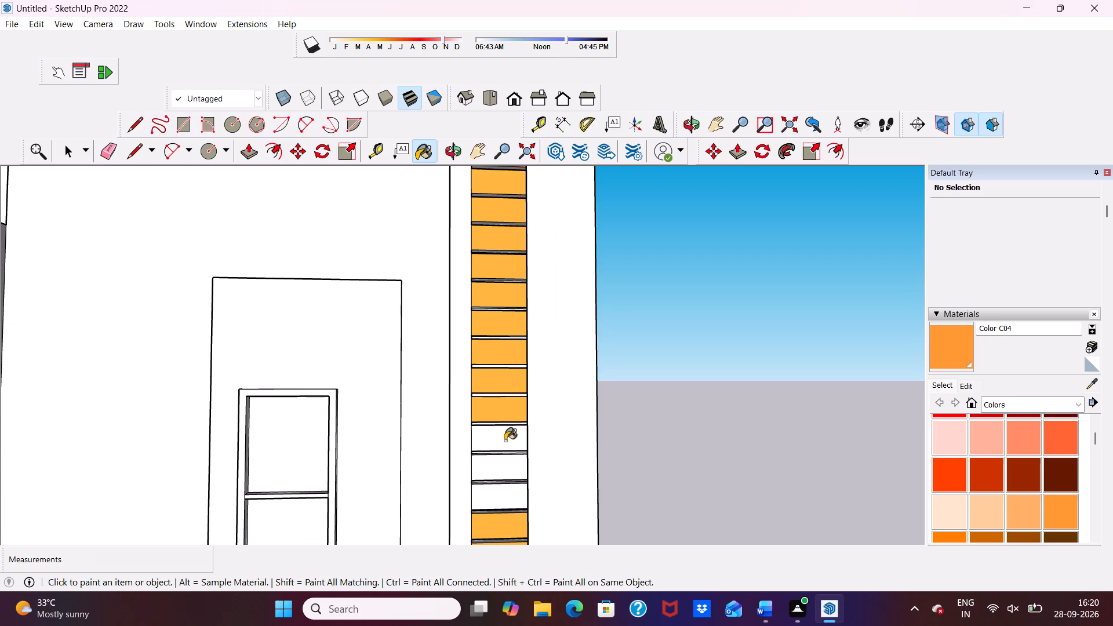
click(505, 441)
drag(496, 466, 499, 486)
click(501, 503)
scroll(492, 464, down, 3)
scroll(493, 454, up, 1)
scroll(494, 449, down, 2)
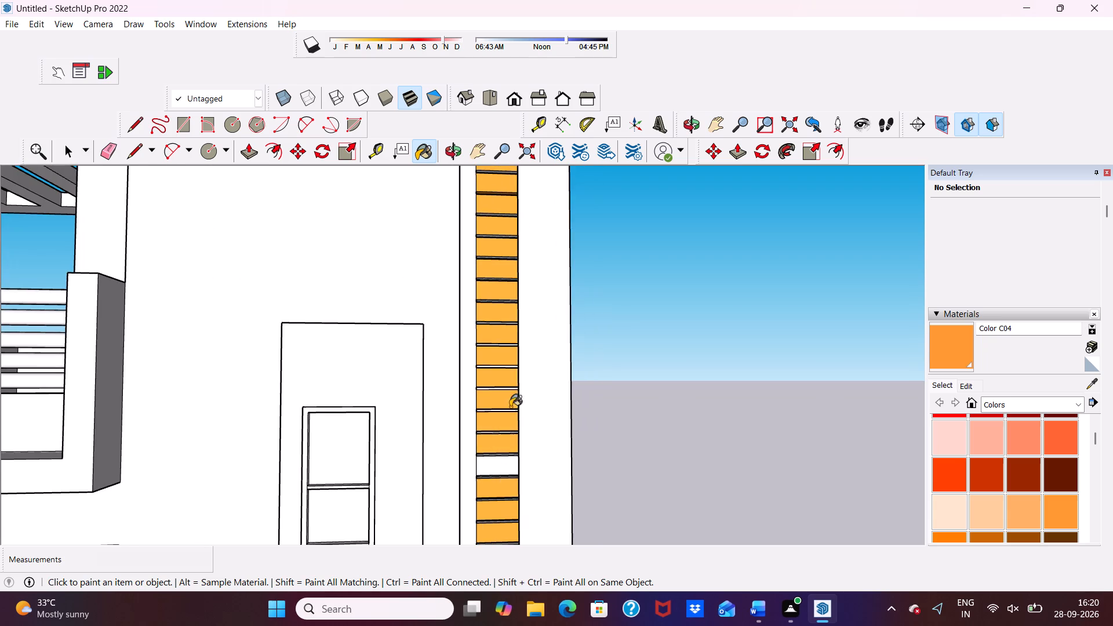
scroll(508, 485, up, 4)
click(505, 450)
Paint the back and underside faces of two neighbouring unpainted grooves in the strip with Color C04.
middle_drag(498, 478, 503, 300)
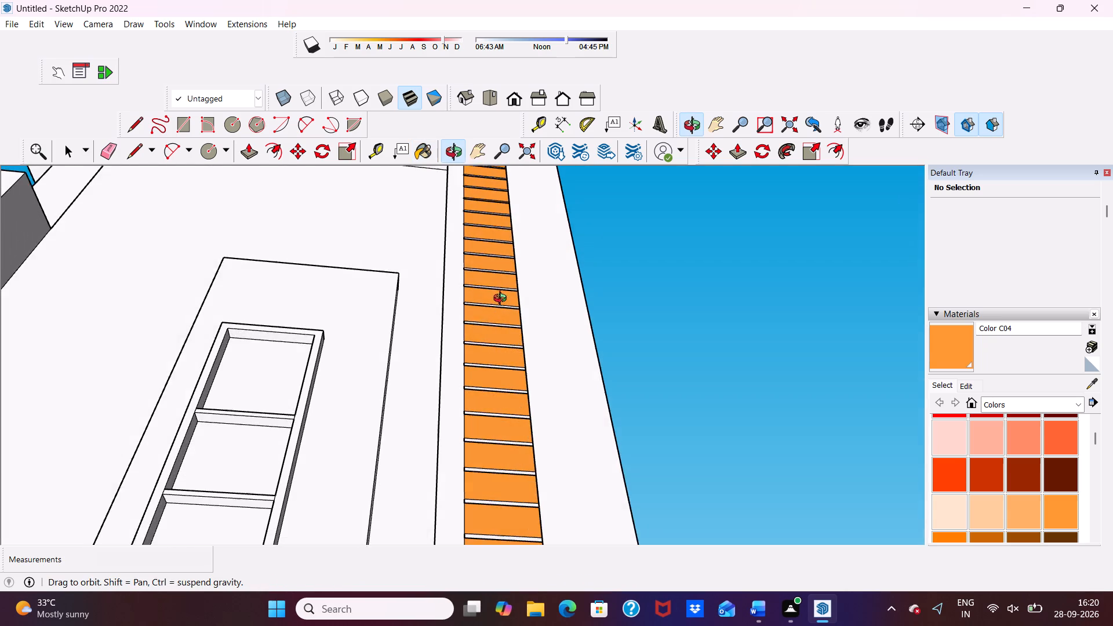
middle_drag(503, 300, 502, 300)
scroll(489, 353, down, 4)
scroll(484, 482, up, 5)
scroll(490, 372, down, 6)
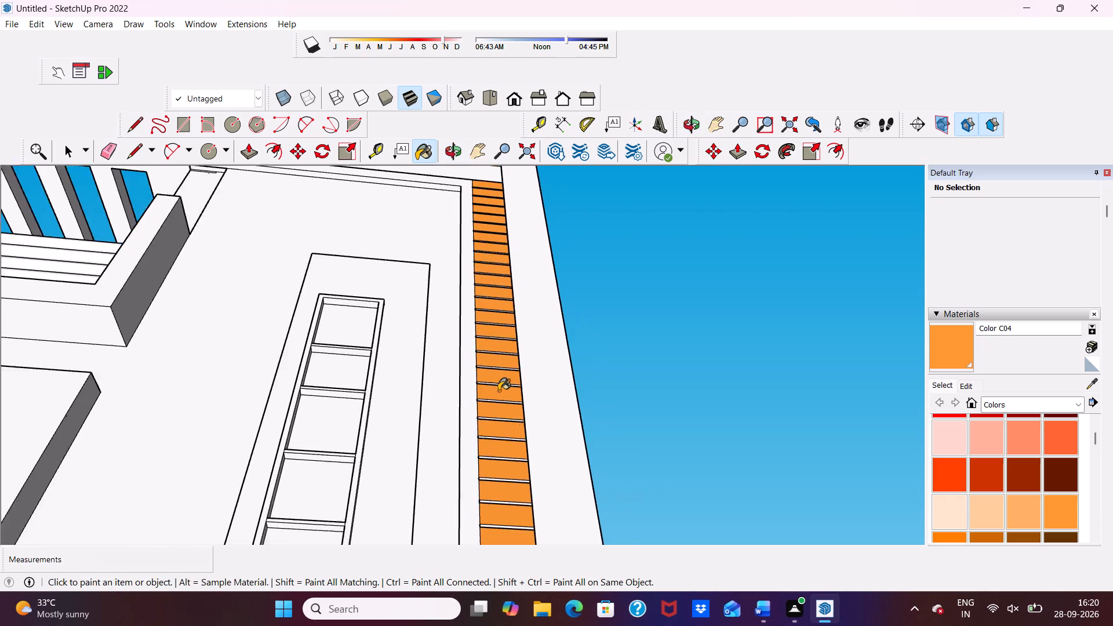
scroll(495, 490, up, 5)
scroll(502, 428, down, 6)
scroll(514, 511, up, 2)
scroll(515, 396, down, 5)
middle_drag(515, 394, 471, 561)
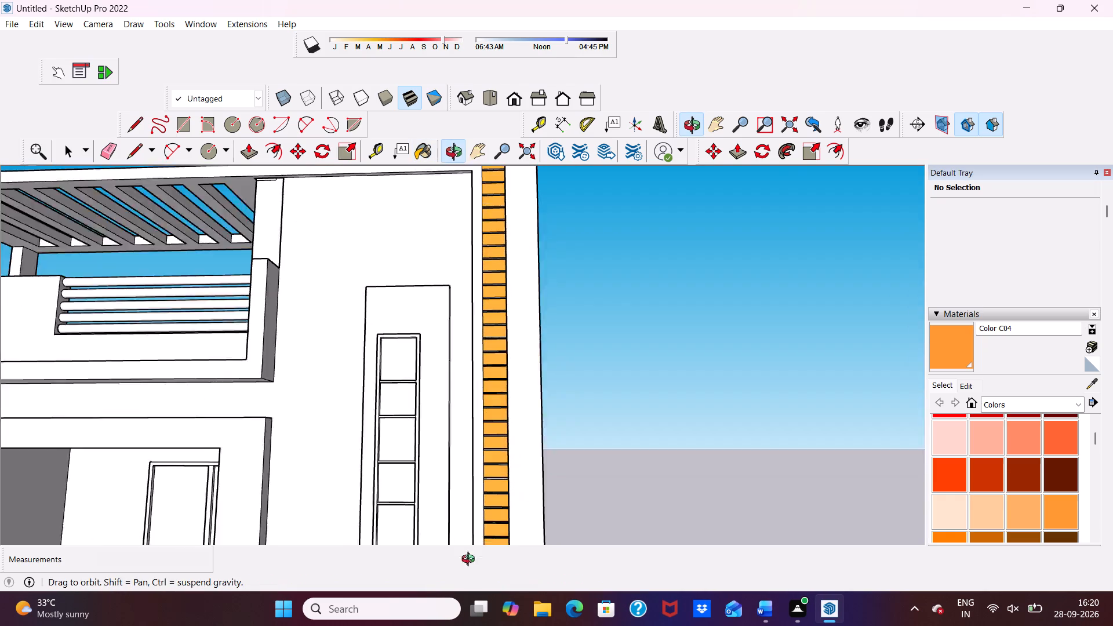
middle_drag(471, 561, 468, 573)
scroll(471, 234, up, 18)
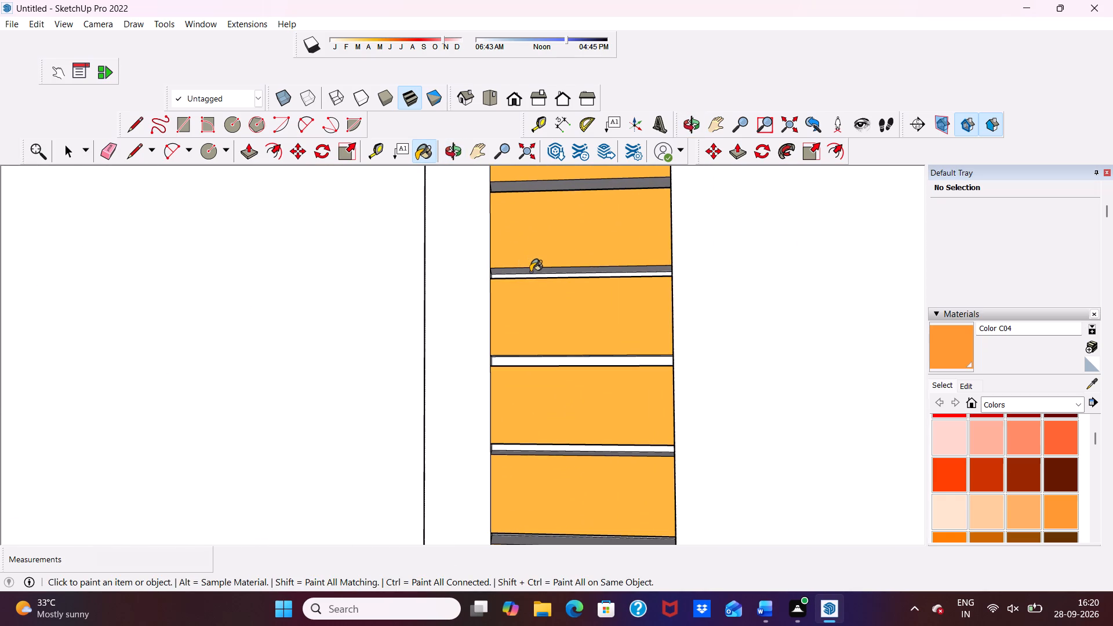
click(530, 272)
click(532, 277)
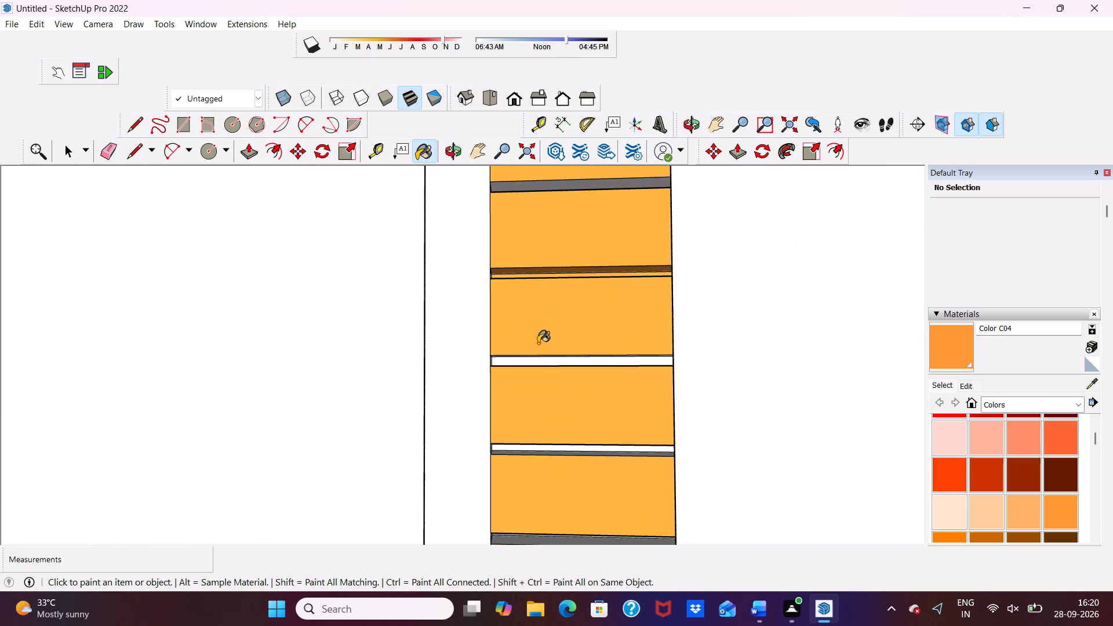
click(529, 359)
scroll(529, 359, up, 7)
middle_drag(529, 359, 529, 356)
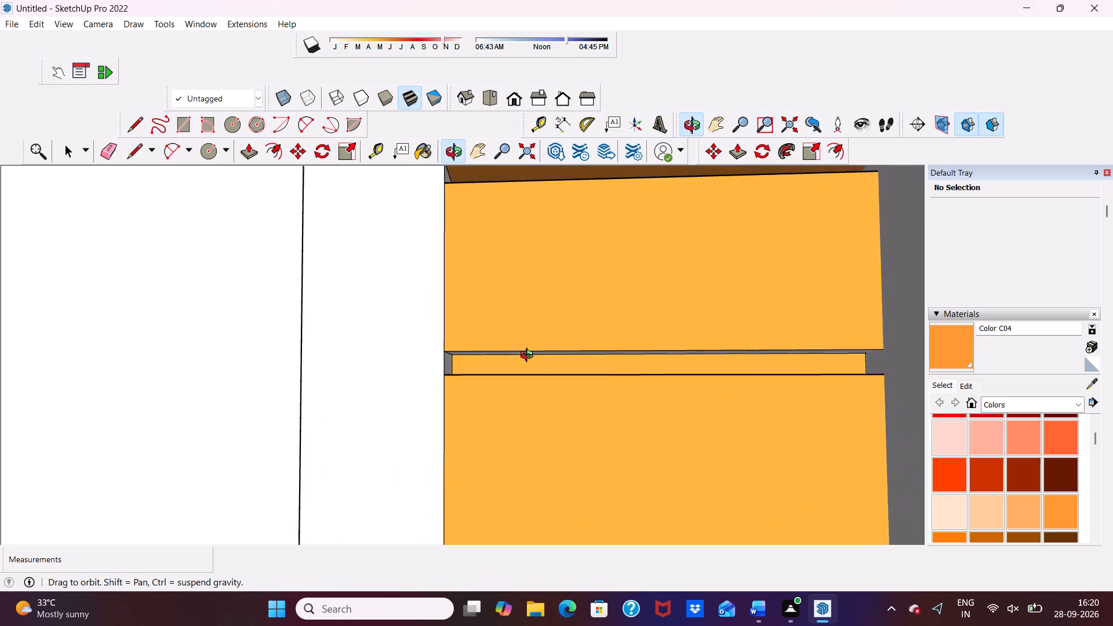
middle_drag(529, 356, 548, 284)
click(550, 348)
Paint the underside and narrow back face of the next groove down the strip with Color C04.
scroll(550, 348, down, 8)
scroll(594, 309, up, 1)
scroll(595, 317, down, 2)
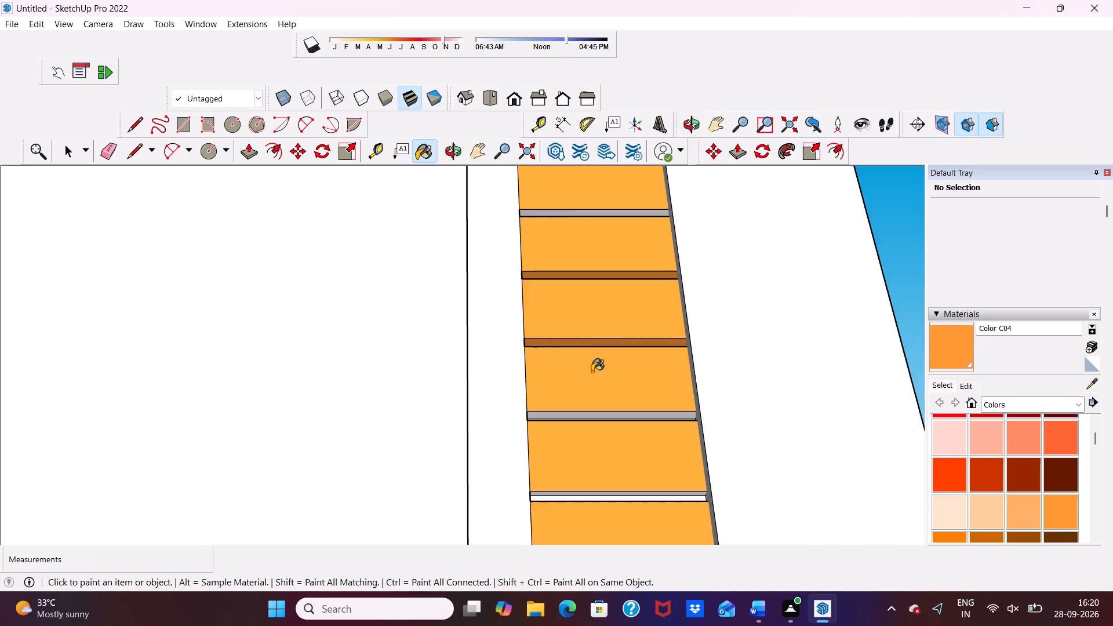
scroll(592, 372, down, 1)
scroll(583, 387, up, 2)
click(574, 424)
click(575, 417)
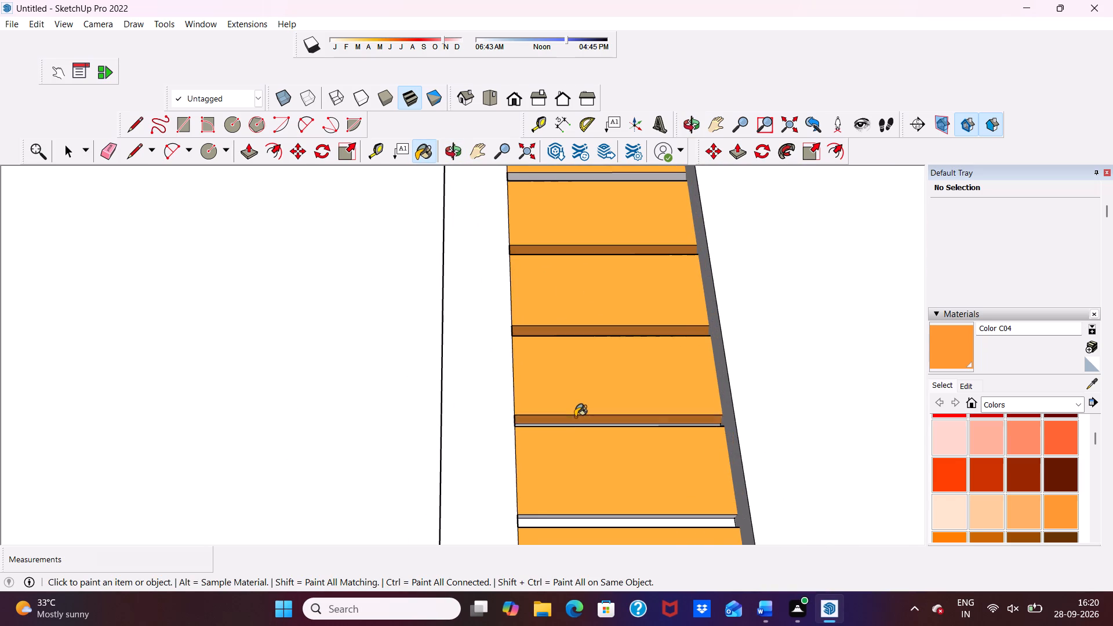
scroll(577, 420, up, 6)
drag(577, 424, 581, 430)
Paint the back and underside faces of the following groove down with Color C04.
scroll(582, 428, down, 9)
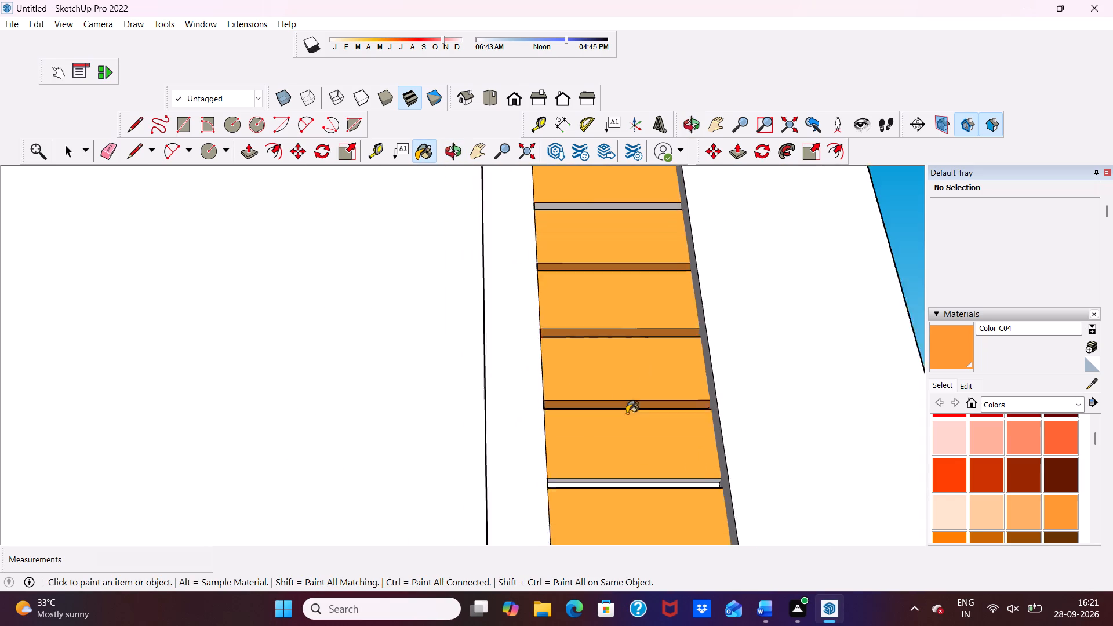
scroll(627, 413, down, 1)
scroll(615, 457, up, 9)
click(618, 474)
click(619, 485)
scroll(619, 485, up, 3)
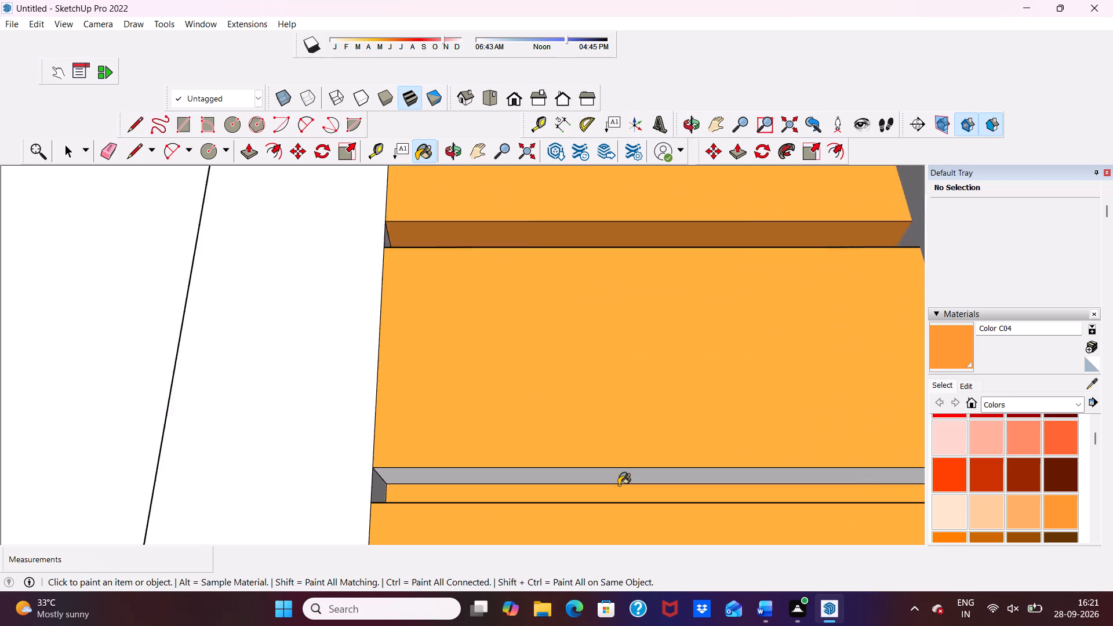
scroll(619, 485, up, 2)
click(619, 468)
Paint the white back face and the underside of the next lower groove with Color C04.
scroll(609, 428, down, 10)
middle_drag(585, 416, 519, 497)
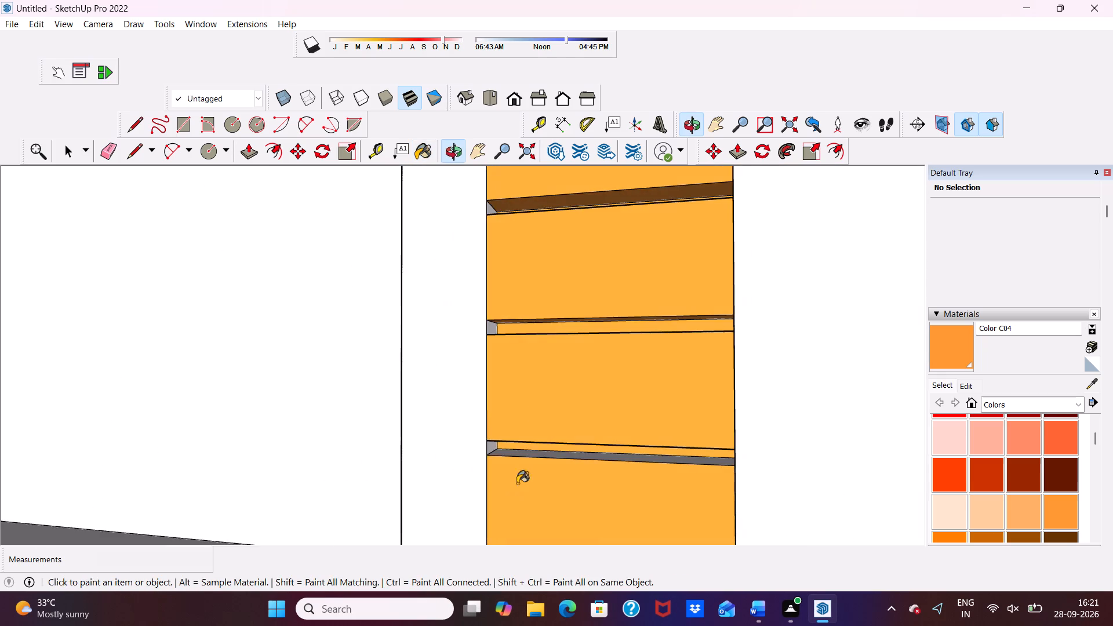
scroll(563, 250, up, 2)
scroll(563, 250, down, 11)
scroll(603, 463, up, 11)
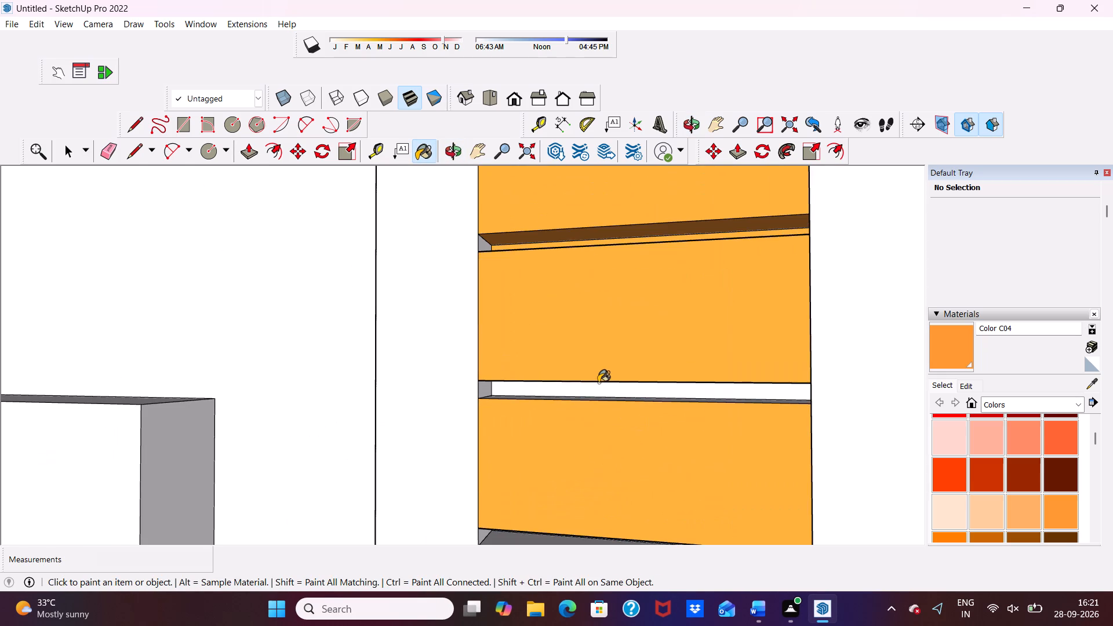
click(598, 383)
middle_drag(598, 383, 649, 289)
scroll(635, 347, up, 2)
click(624, 376)
Paint the still unpainted faces of the groove below it with Color C04.
scroll(615, 329, down, 1)
scroll(615, 327, up, 1)
scroll(615, 326, down, 2)
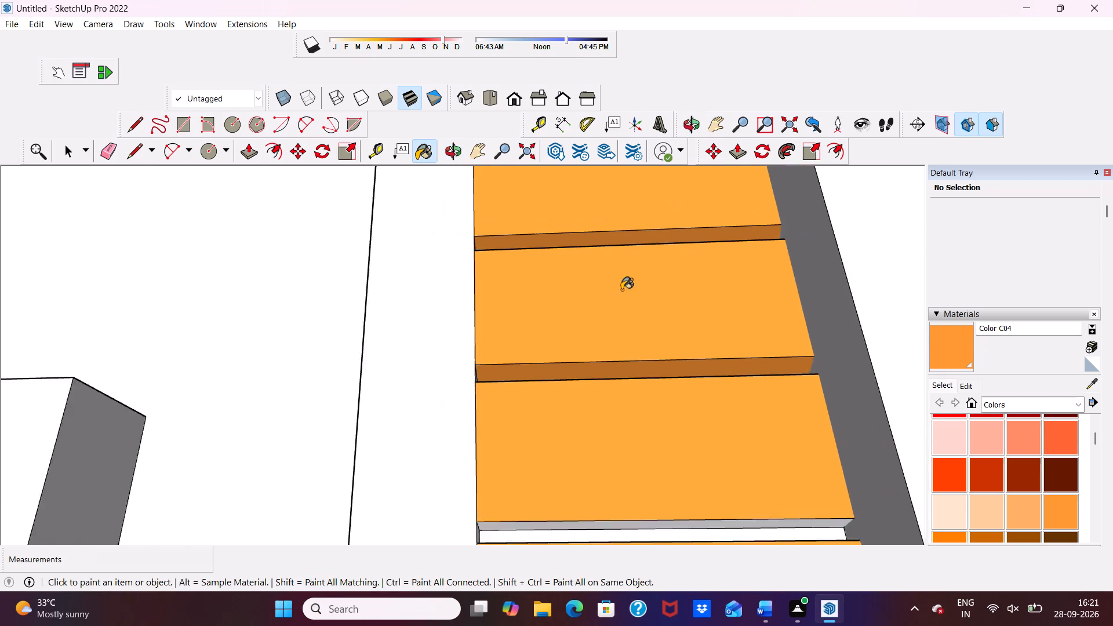
scroll(621, 290, down, 5)
middle_drag(592, 405, 592, 339)
click(604, 442)
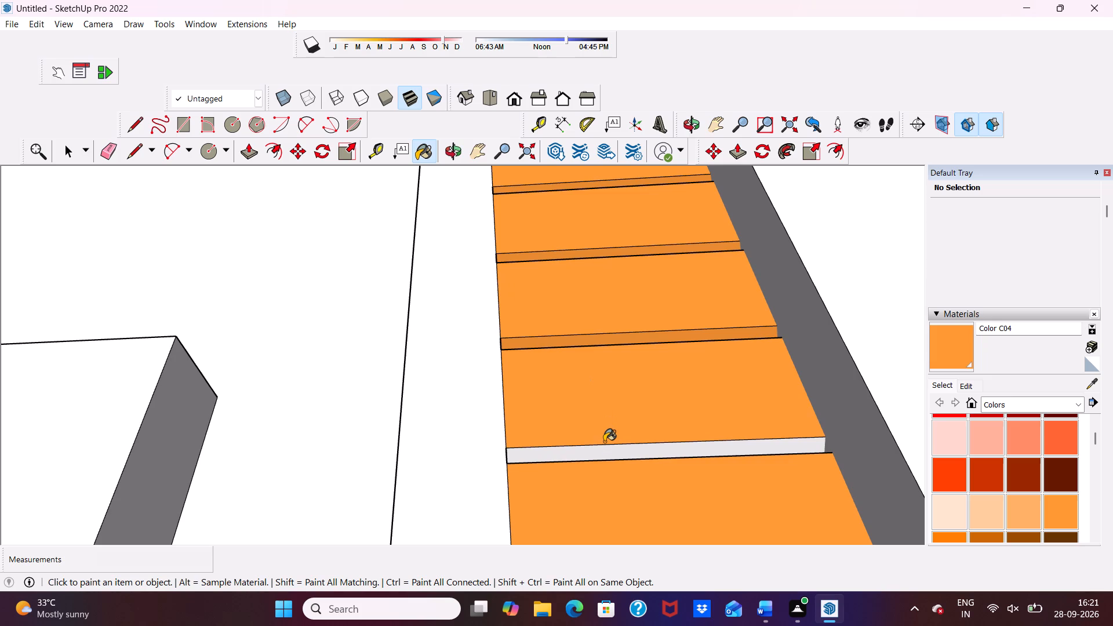
click(604, 448)
Paint the grey ledge faces of two neighbouring grooves, viewed from above, with Color C04.
scroll(602, 441, down, 2)
scroll(602, 441, up, 2)
scroll(602, 441, down, 5)
middle_drag(613, 367, 582, 565)
scroll(580, 533, up, 5)
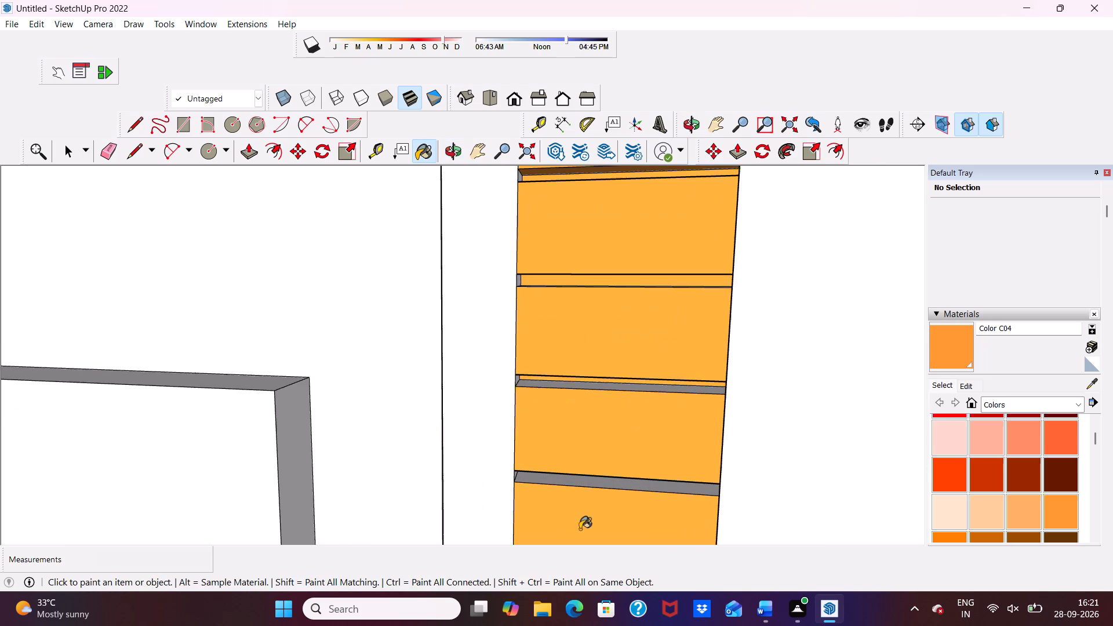
click(601, 471)
scroll(601, 471, up, 4)
scroll(601, 471, down, 1)
scroll(602, 471, up, 5)
click(599, 490)
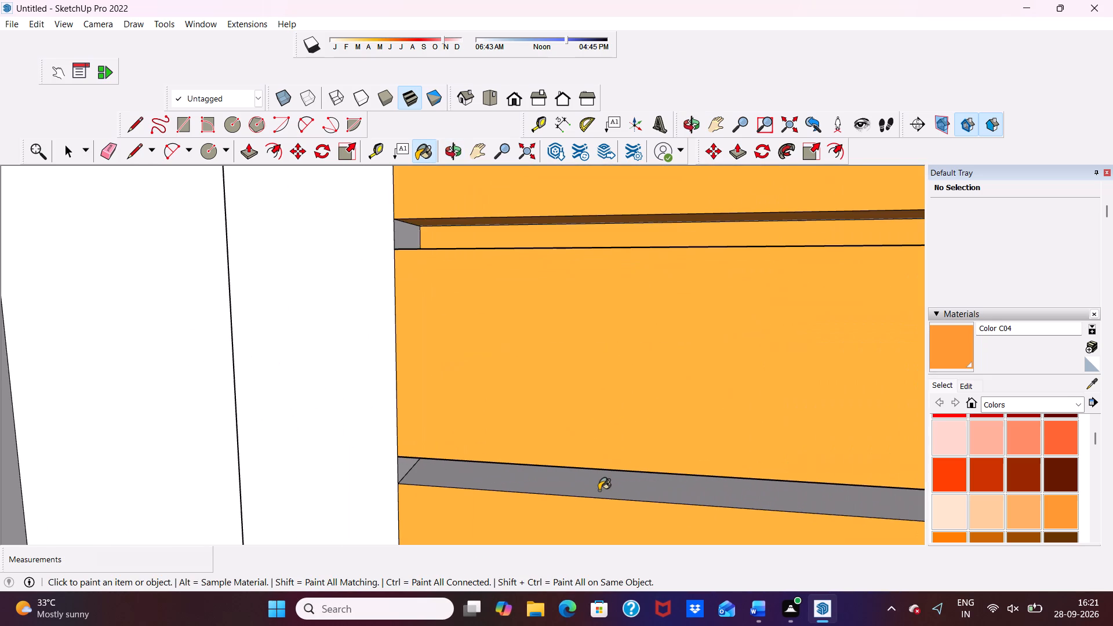
scroll(594, 439, down, 12)
scroll(584, 369, up, 6)
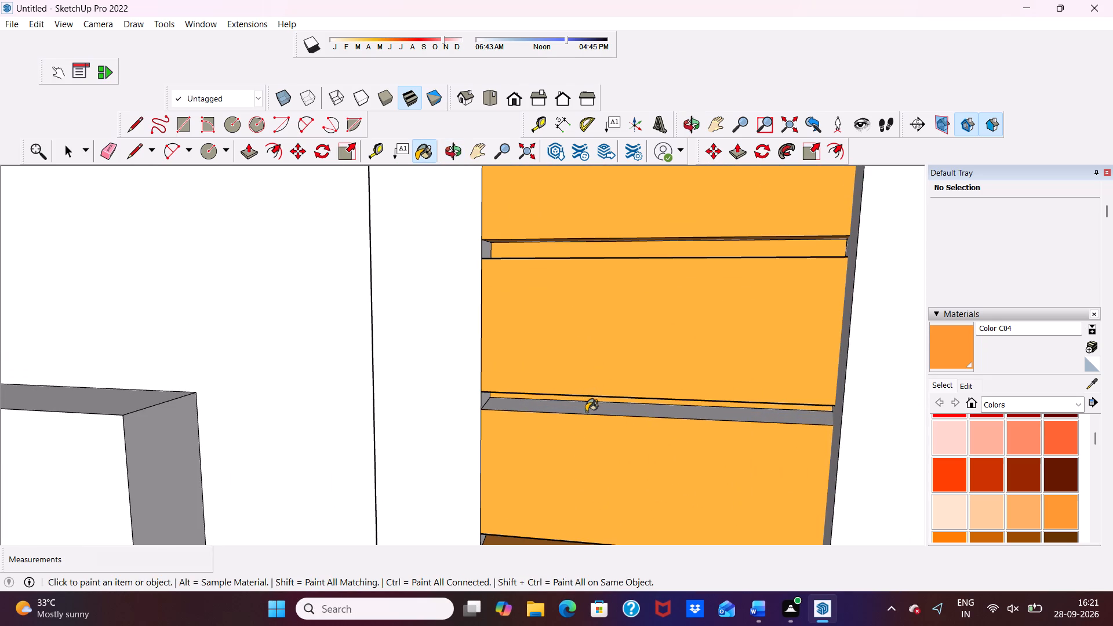
click(586, 412)
Paint the white back face and the small end face of the next groove down with Color C04.
scroll(590, 382, down, 12)
middle_drag(584, 457, 601, 373)
scroll(620, 421, up, 5)
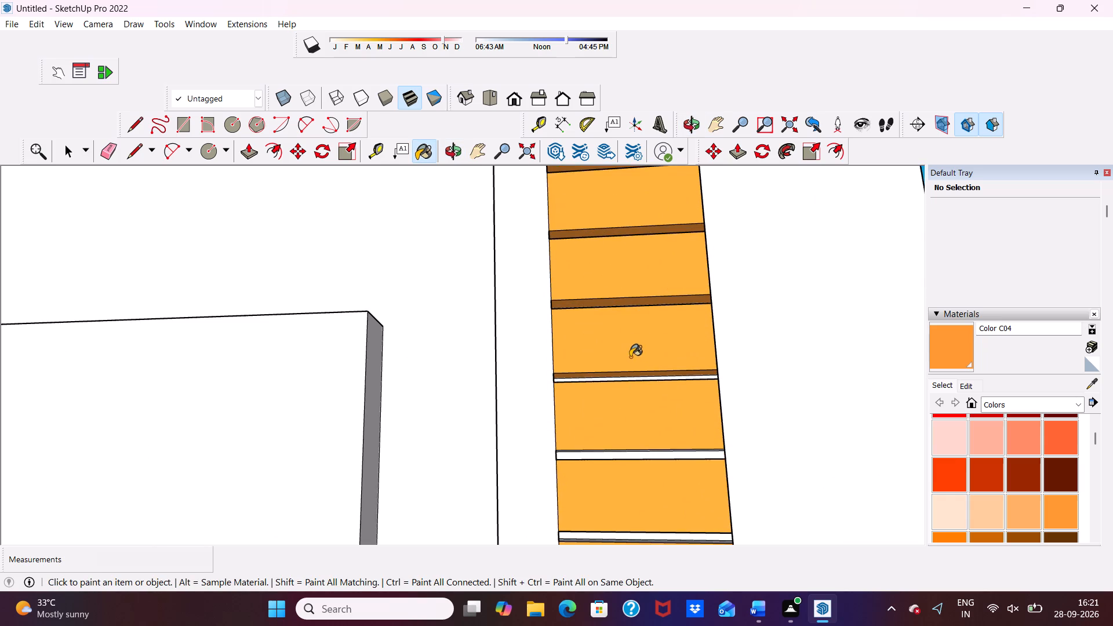
click(628, 376)
scroll(628, 376, up, 11)
click(637, 359)
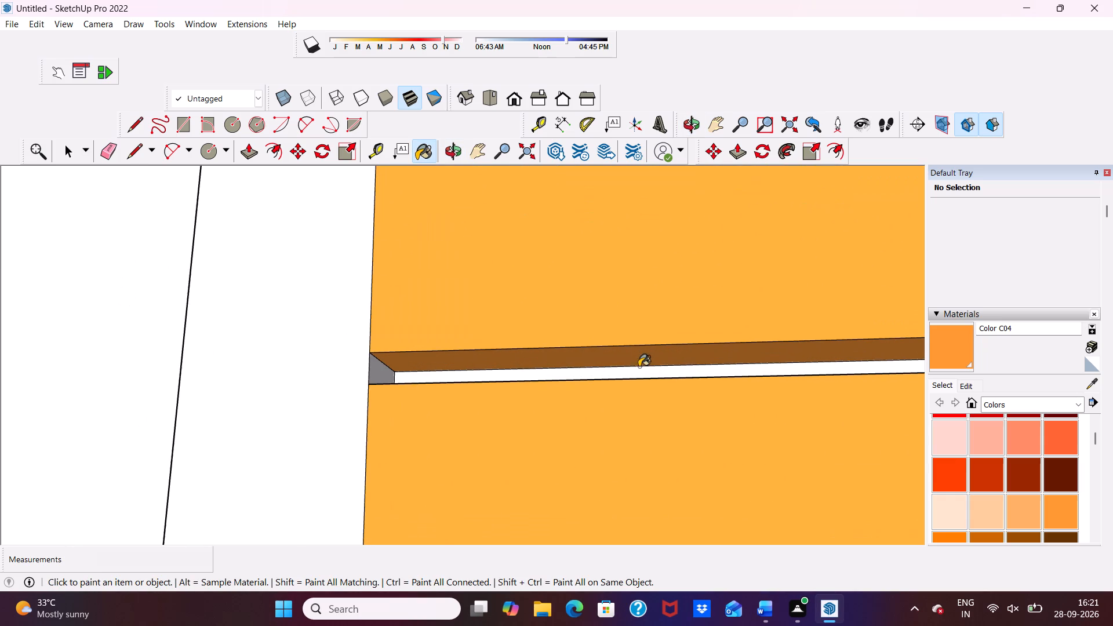
click(632, 372)
click(376, 365)
scroll(395, 332, down, 8)
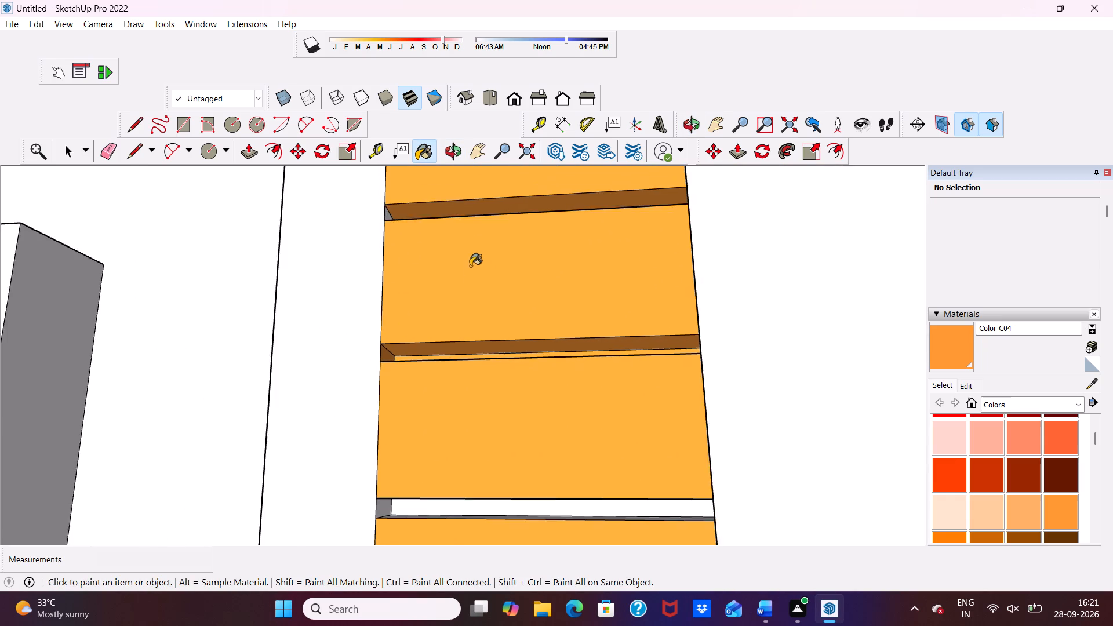
Paint the grey underside and the small end face of the next groove down with Color C04.
scroll(470, 266, down, 5)
middle_drag(487, 405, 494, 361)
scroll(496, 376, up, 4)
click(494, 402)
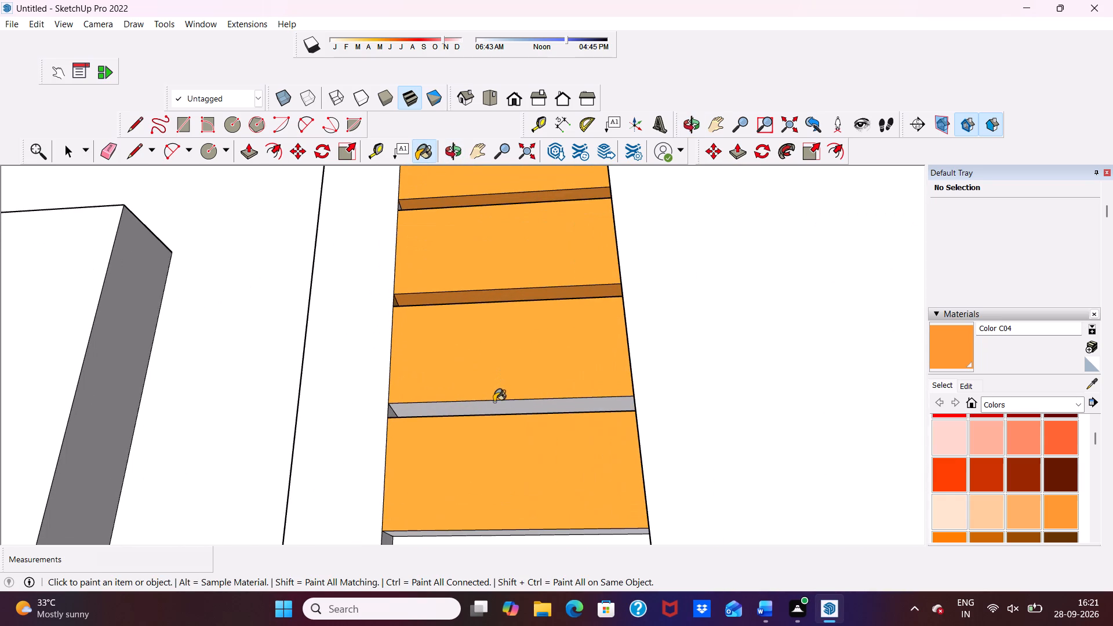
scroll(370, 406, up, 3)
click(401, 417)
Paint the ledge and the white back face of the groove, viewed from above, with Color C04.
scroll(457, 369, down, 4)
middle_drag(458, 367, 461, 489)
scroll(486, 437, up, 5)
click(497, 414)
scroll(504, 403, up, 3)
click(506, 396)
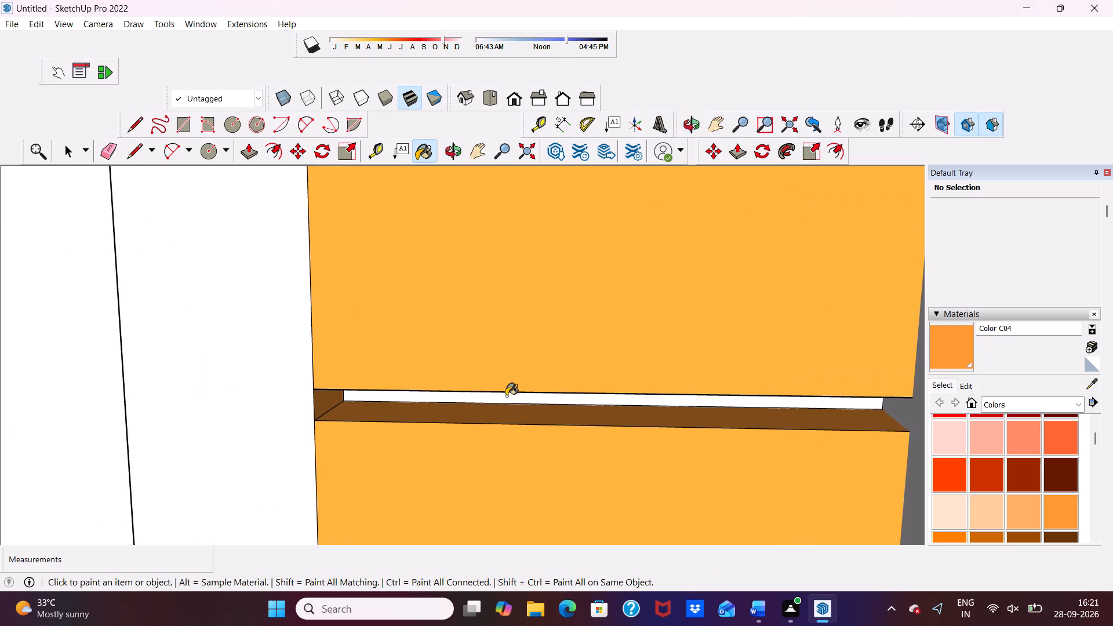
Paint the light grey underside faces of the next four grooves down the strip, viewed from below, with Color C04.
scroll(505, 392, down, 3)
scroll(505, 387, up, 2)
scroll(508, 380, down, 10)
middle_drag(538, 409, 569, 232)
scroll(533, 385, up, 3)
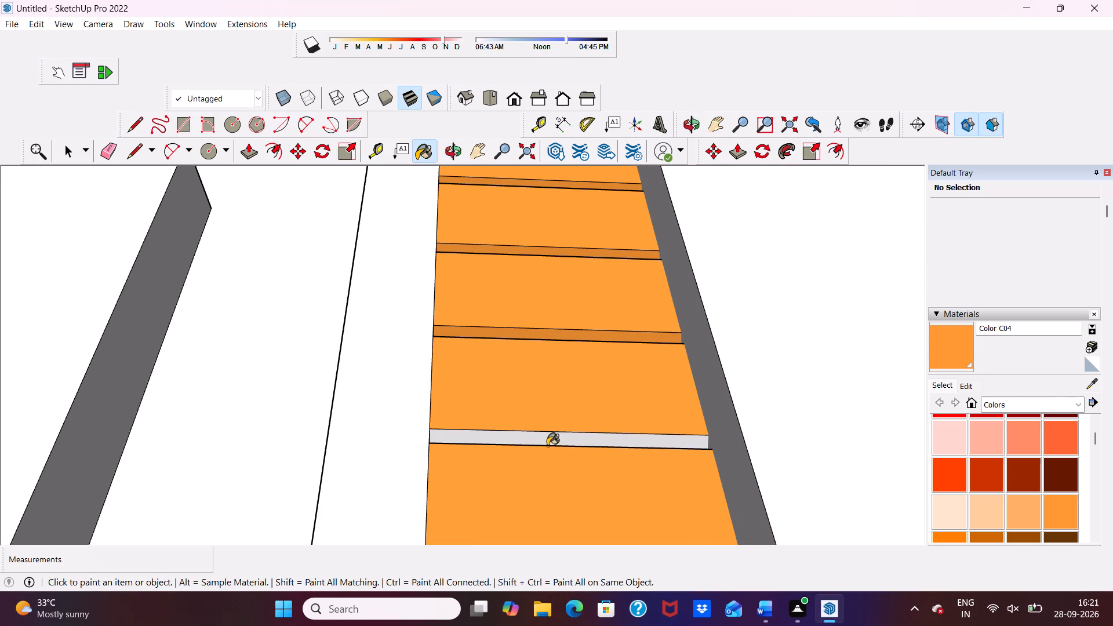
click(548, 436)
scroll(559, 397, down, 9)
scroll(555, 485, up, 3)
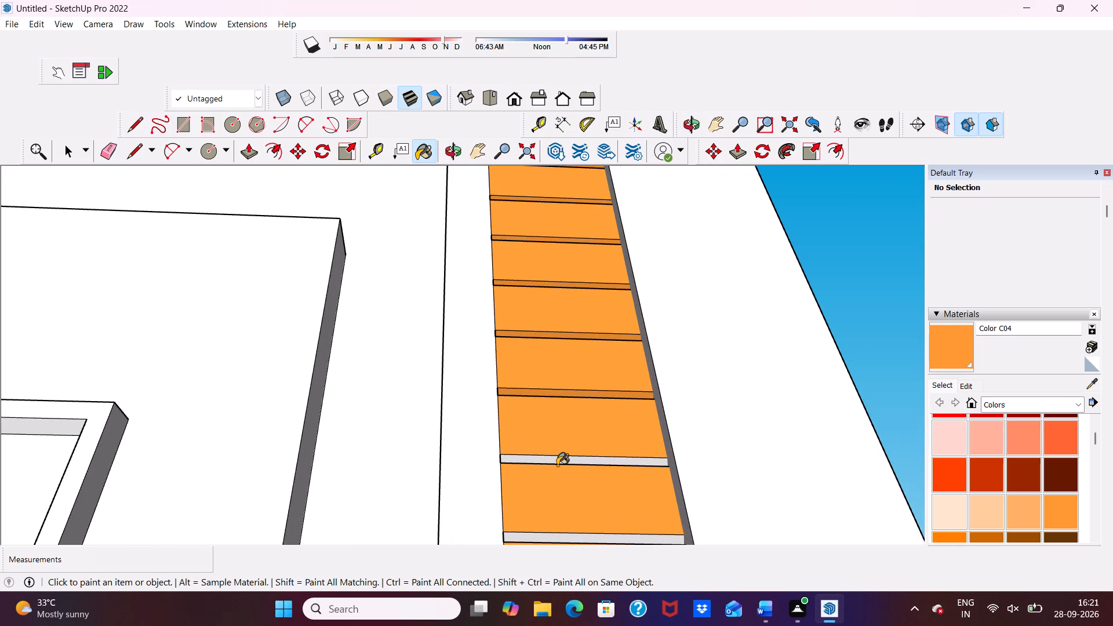
click(559, 454)
scroll(555, 447, down, 6)
scroll(566, 493, up, 9)
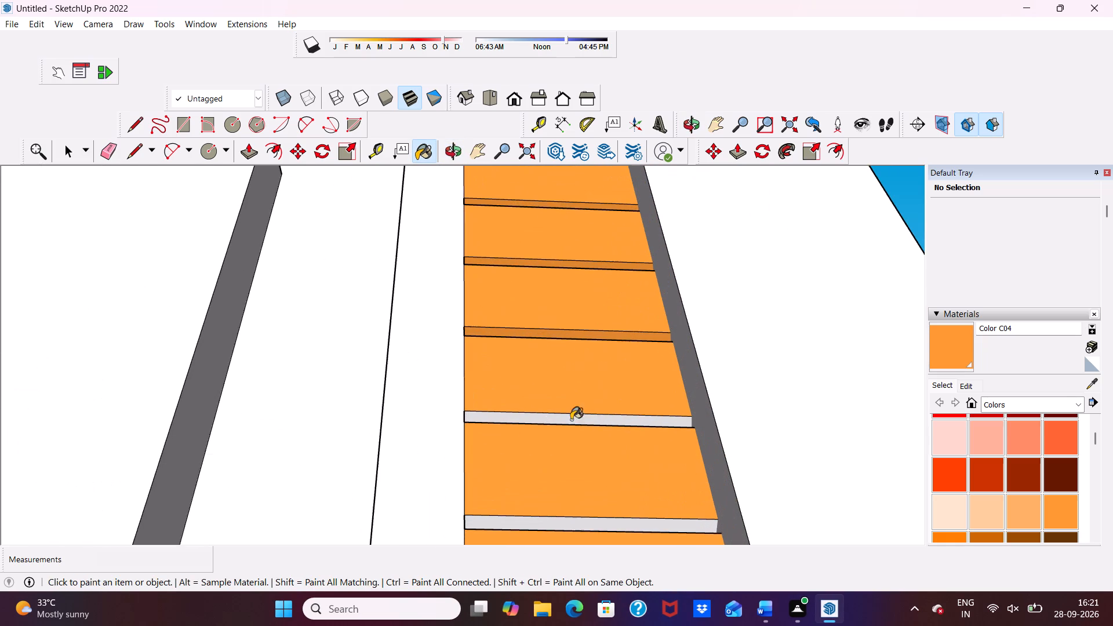
click(572, 416)
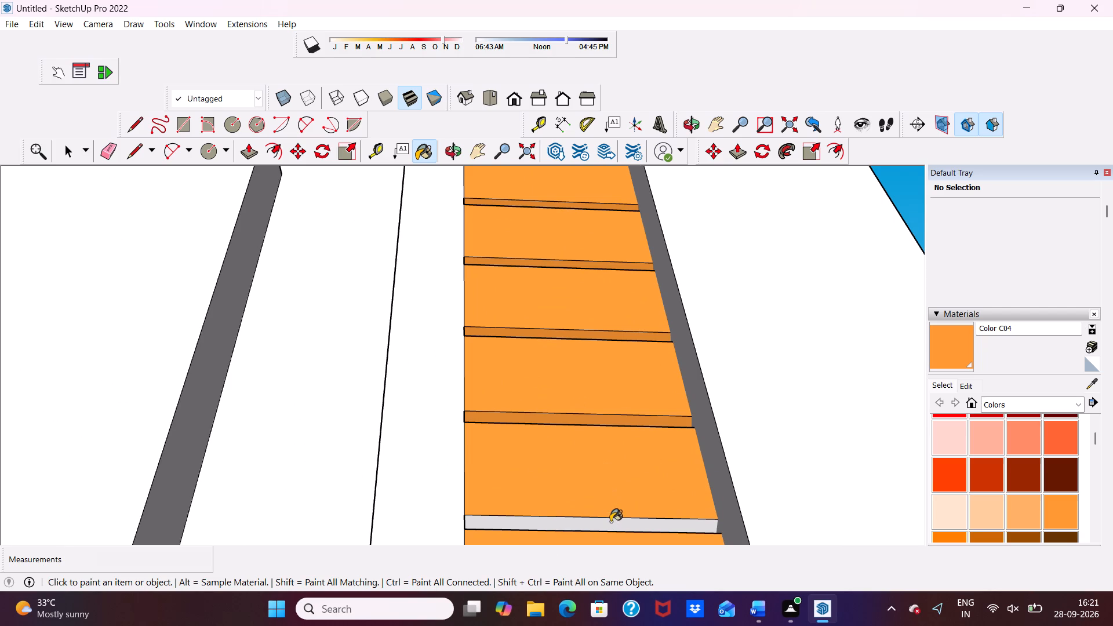
click(610, 521)
Paint the light grey undersides of the following three grooves down the strip with Color C04.
scroll(597, 405, down, 10)
scroll(594, 500, up, 8)
scroll(592, 478, down, 1)
scroll(592, 478, up, 1)
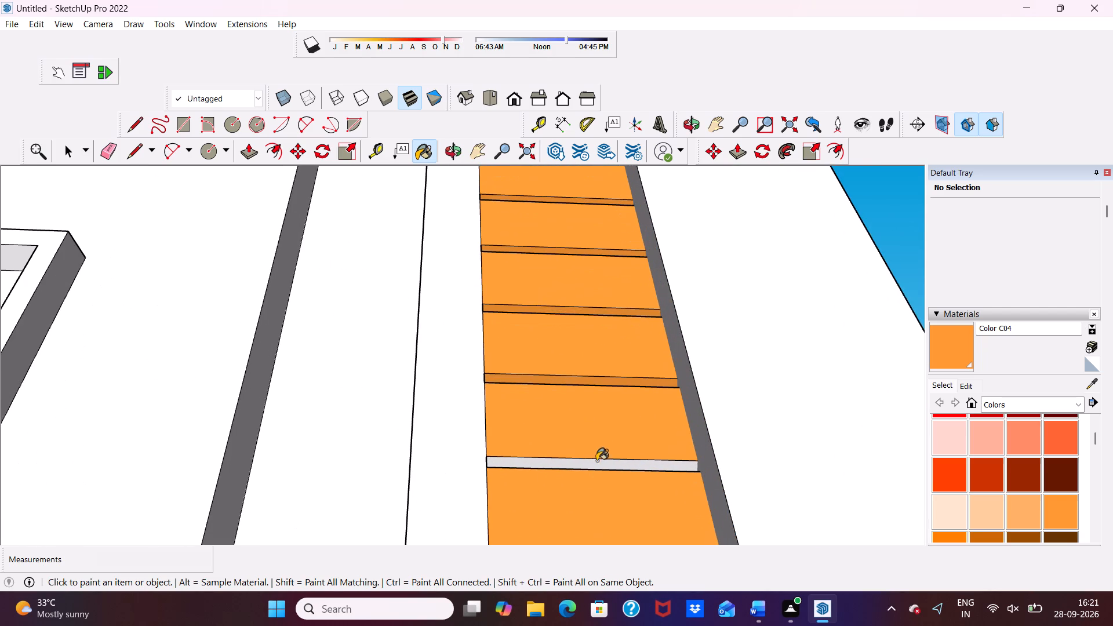
click(598, 461)
scroll(589, 441, down, 11)
scroll(580, 511, up, 2)
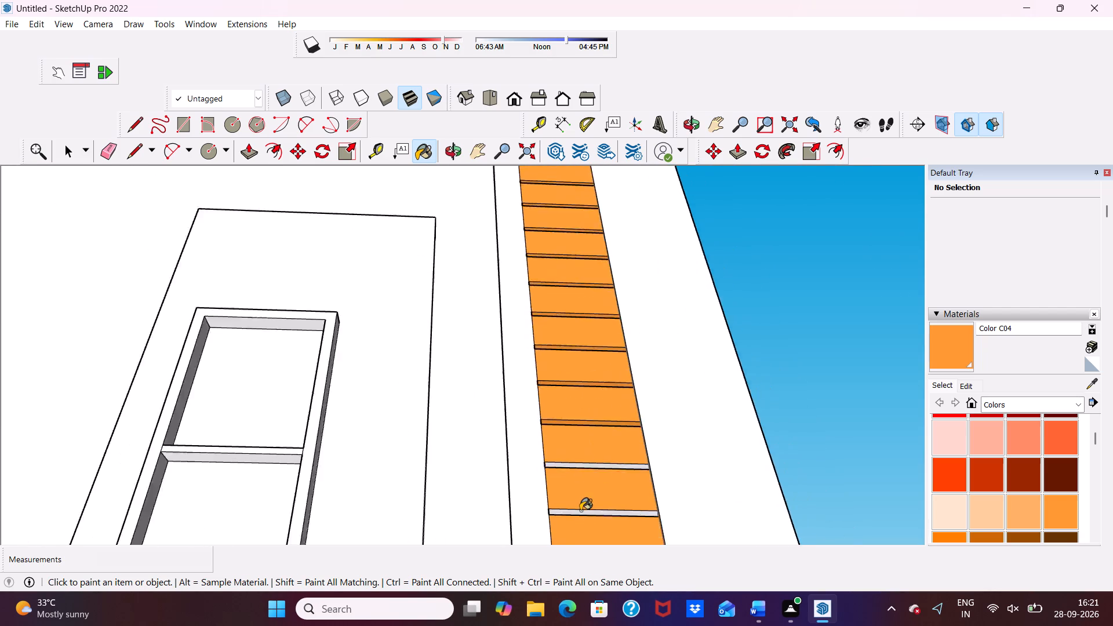
scroll(580, 511, up, 8)
click(591, 453)
scroll(569, 414, down, 13)
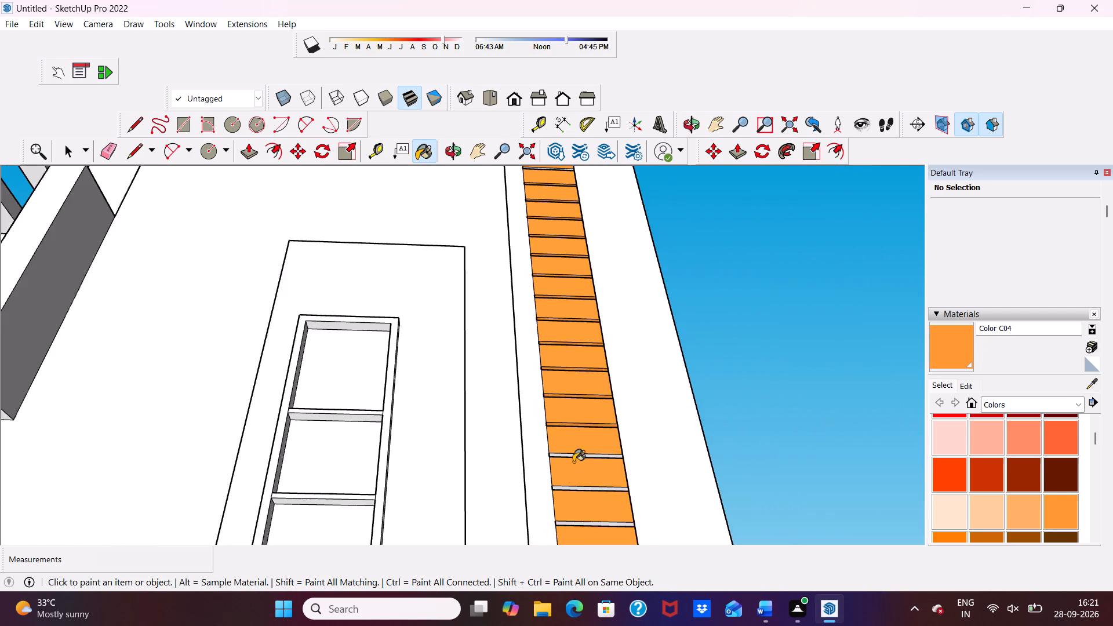
scroll(574, 474, up, 6)
click(583, 439)
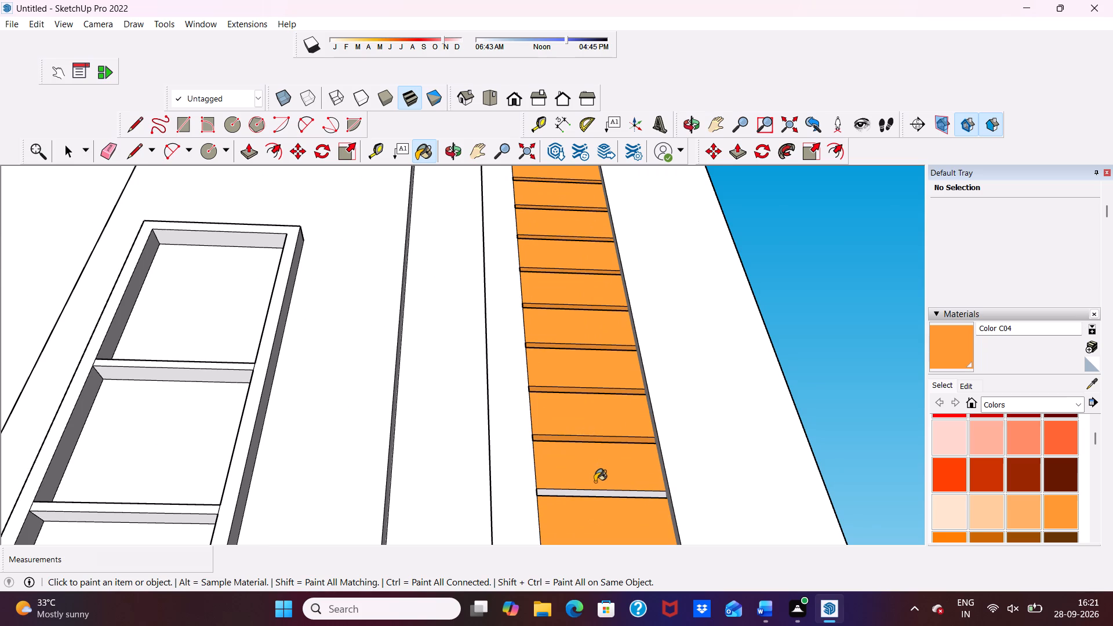
Continue down the strip beside the tall window, painting the undersides of the next four grooves with Color C04.
scroll(595, 483, up, 8)
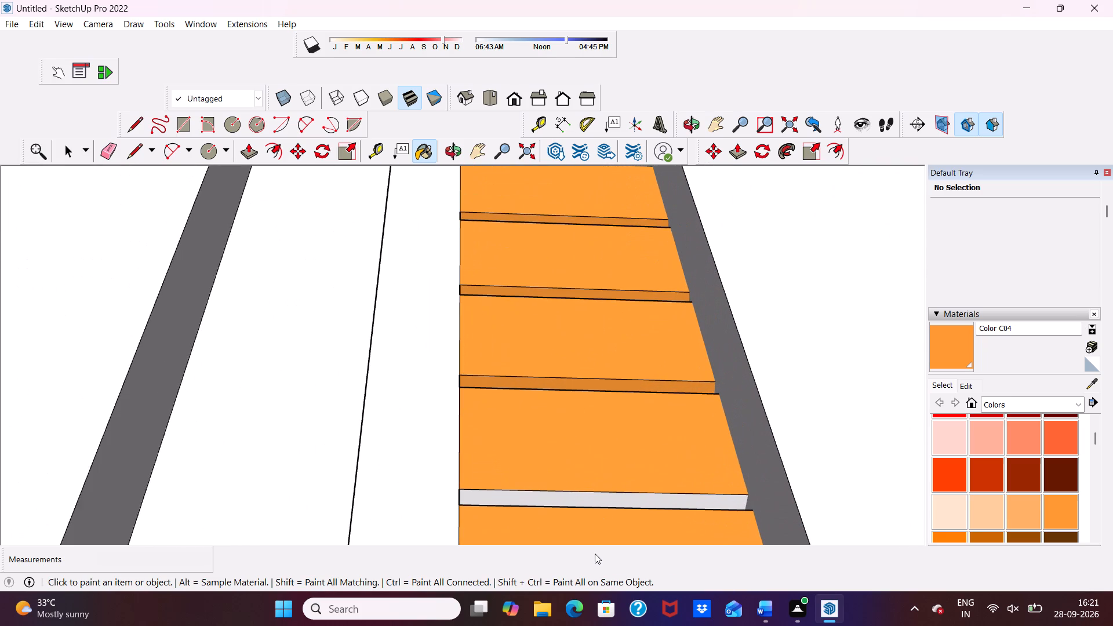
click(590, 497)
scroll(579, 478, down, 11)
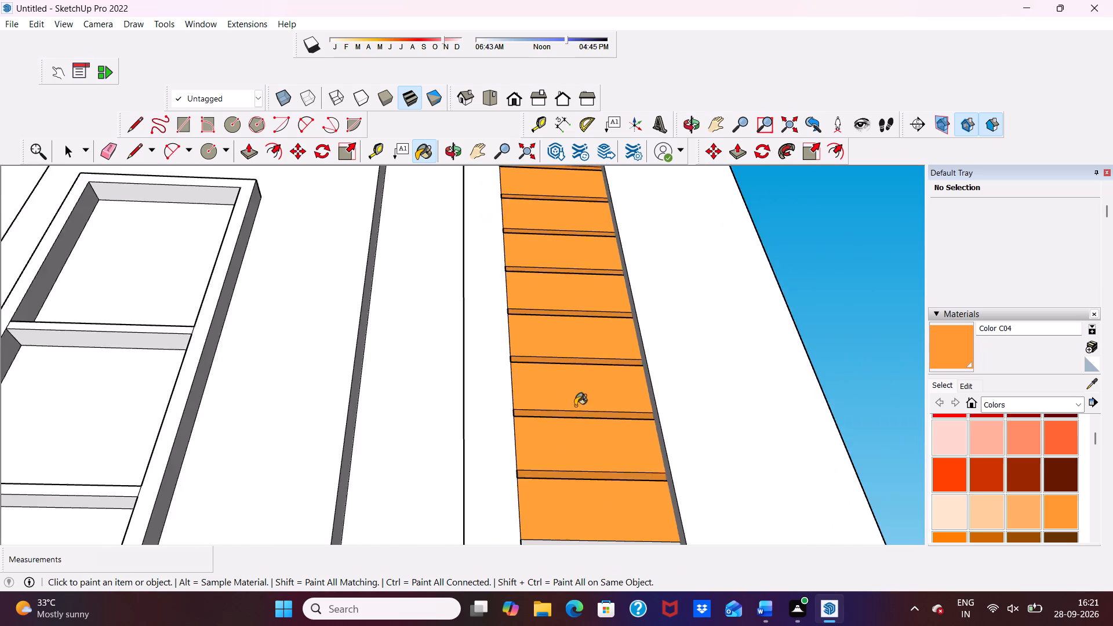
scroll(575, 406, down, 4)
scroll(569, 501, up, 5)
click(583, 464)
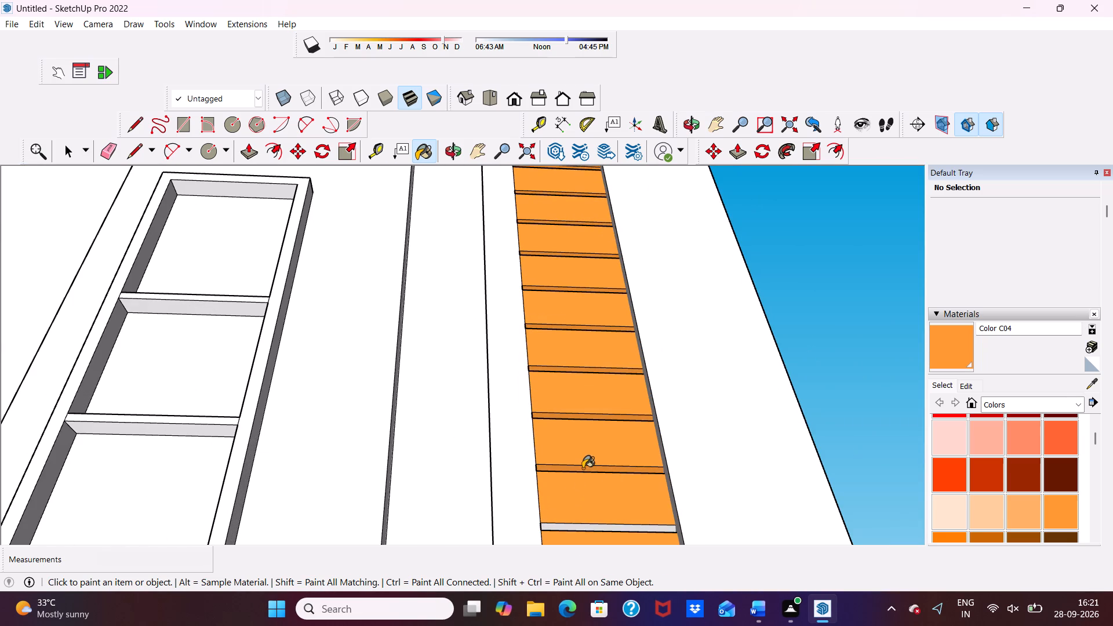
scroll(589, 531, up, 4)
click(596, 525)
scroll(596, 525, down, 10)
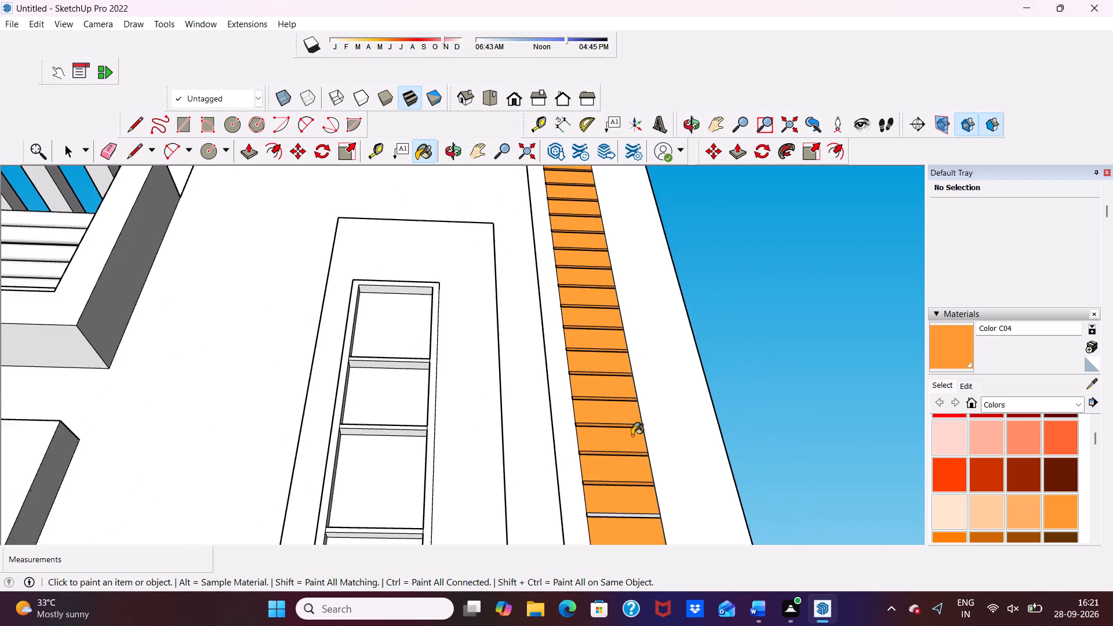
scroll(632, 435, down, 3)
scroll(605, 526, up, 9)
click(620, 492)
click(617, 495)
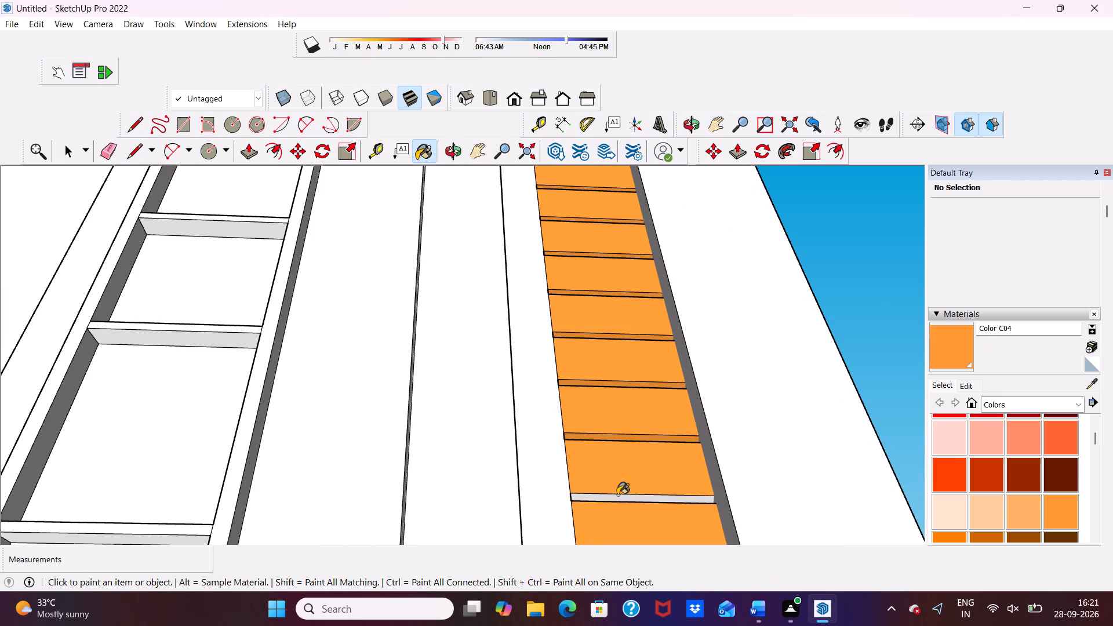
Paint the undersides of the next three unpainted grooves beside the tall window's lower part with Color C04.
scroll(617, 495, down, 17)
scroll(672, 510, up, 5)
scroll(651, 439, down, 6)
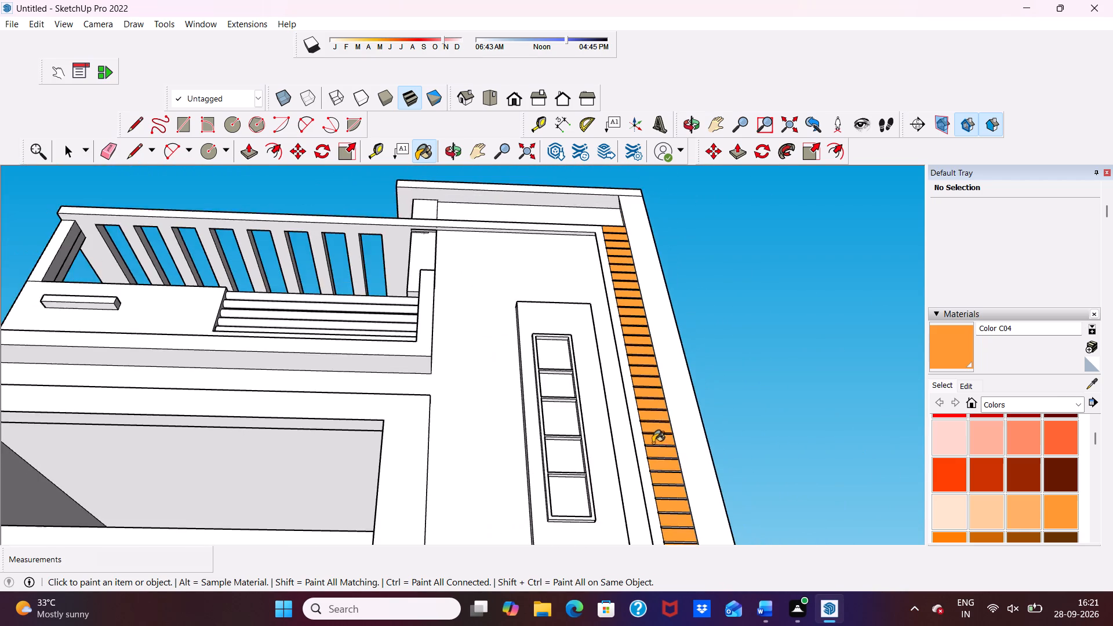
scroll(634, 434, down, 7)
scroll(660, 488, up, 16)
scroll(659, 497, down, 3)
scroll(654, 322, up, 11)
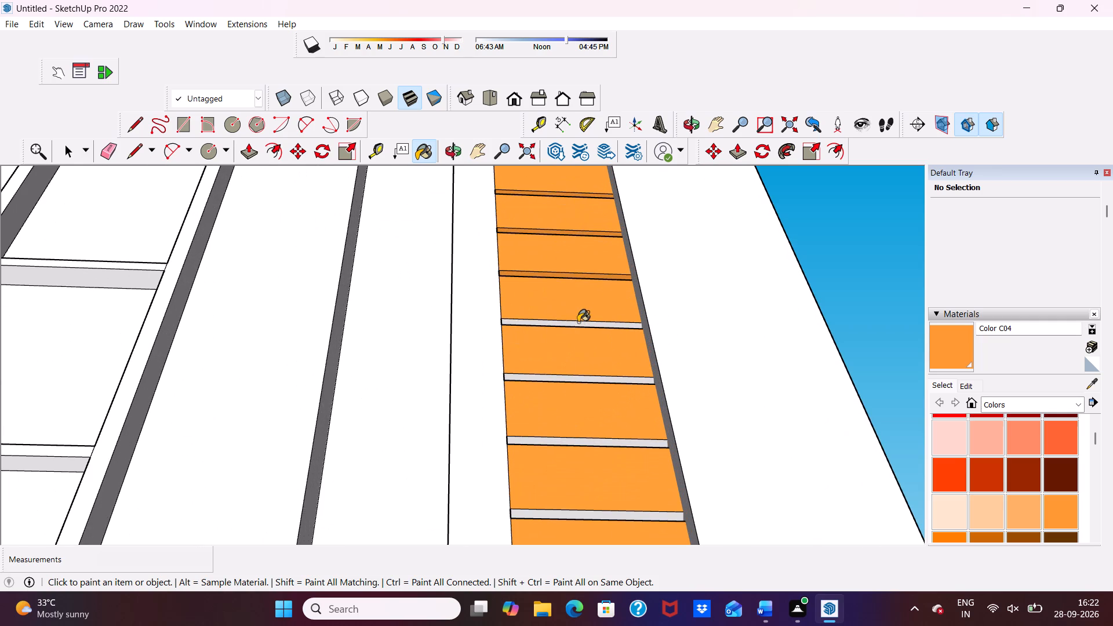
click(578, 322)
click(569, 376)
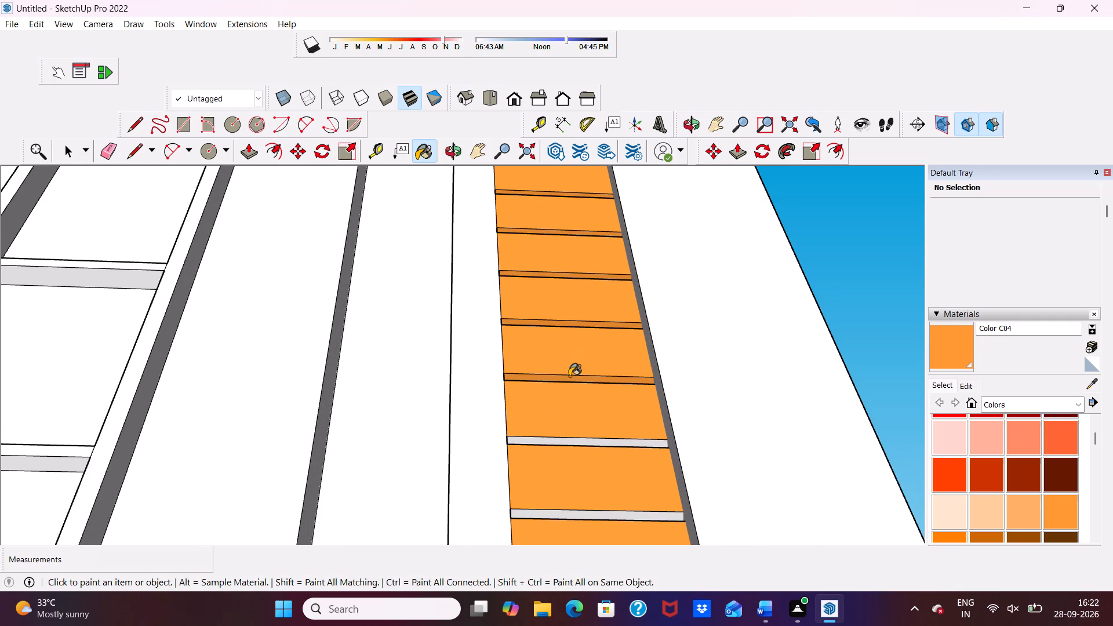
click(560, 442)
Paint the light grey undersides of the next few grooves near the tall window's bottom end with Color C04.
scroll(564, 396, down, 11)
scroll(617, 285, up, 1)
scroll(625, 319, down, 1)
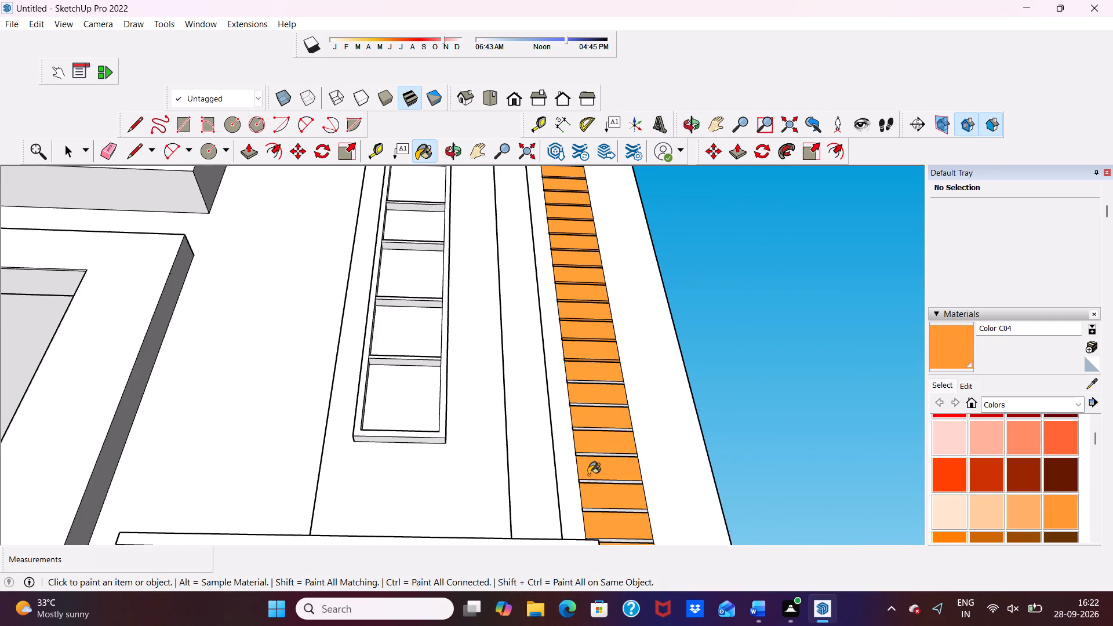
scroll(588, 476, up, 7)
click(604, 371)
scroll(599, 388, up, 5)
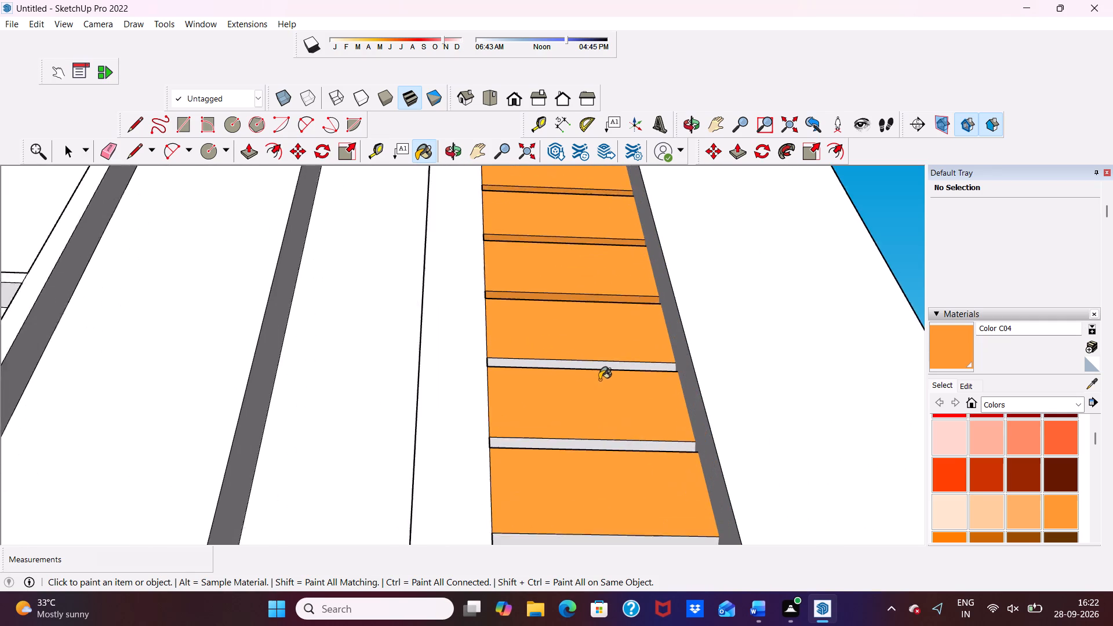
scroll(599, 380, up, 1)
click(605, 360)
scroll(596, 377, up, 4)
click(595, 361)
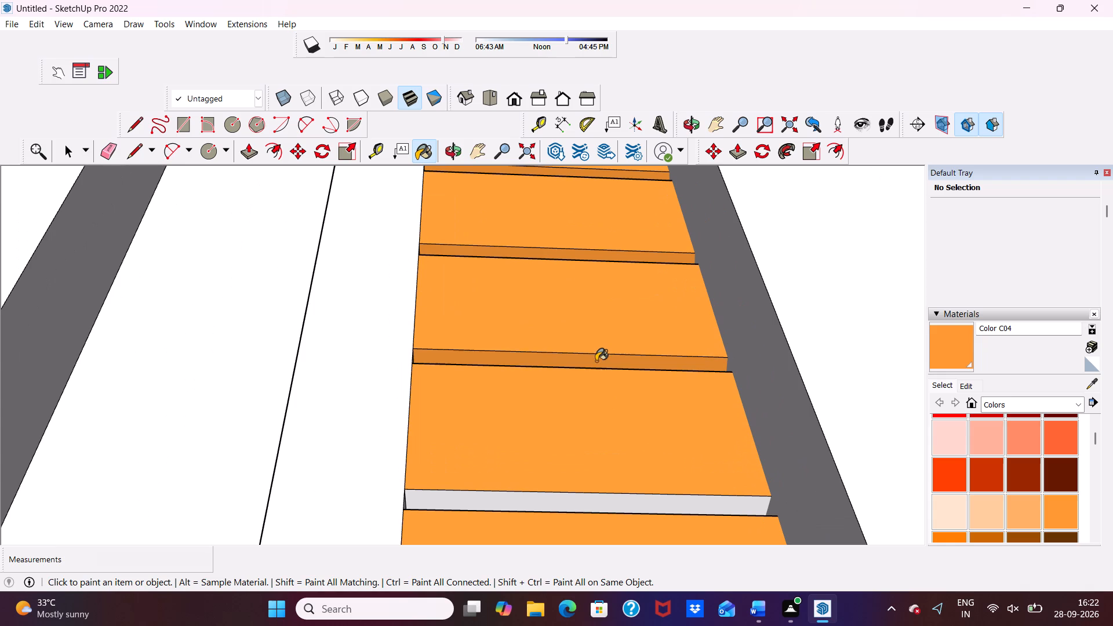
click(593, 496)
Paint the undersides of the next four grooves, just below the level of the tall window, with Color C04.
scroll(590, 414, down, 12)
scroll(612, 482, up, 2)
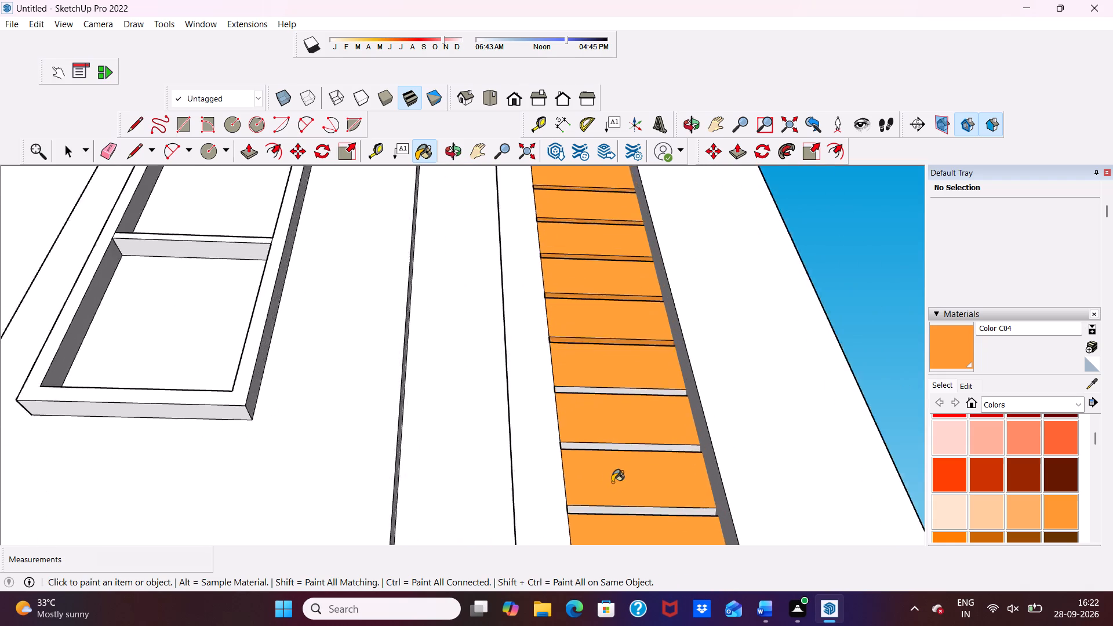
scroll(612, 482, up, 3)
click(623, 361)
scroll(625, 421, up, 1)
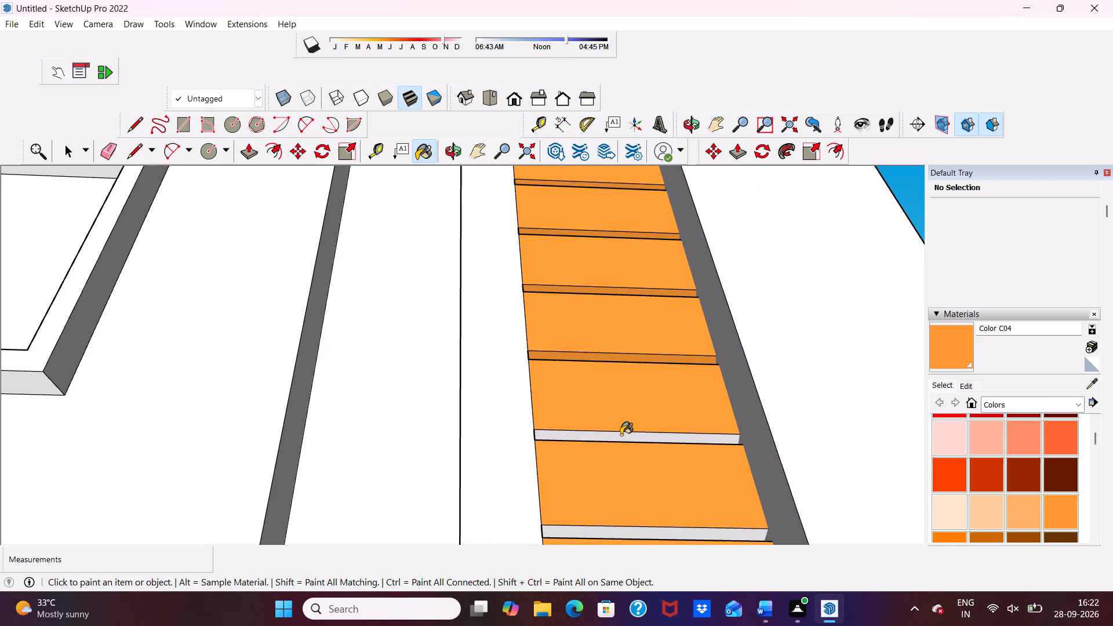
click(621, 432)
scroll(614, 419, down, 6)
scroll(612, 437, up, 9)
click(616, 420)
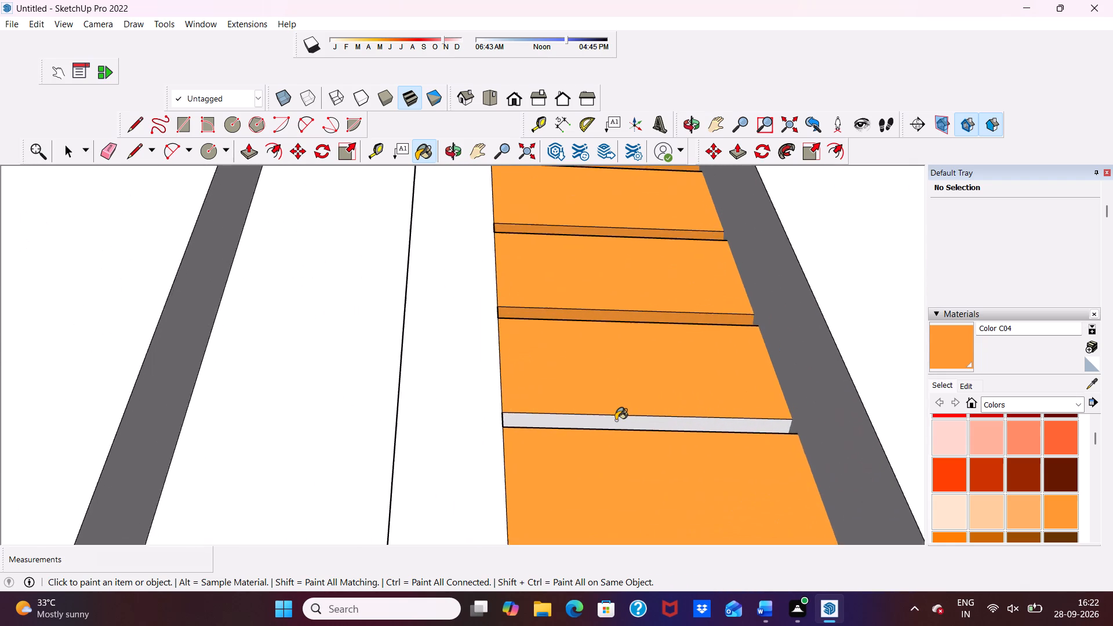
scroll(616, 420, down, 10)
scroll(652, 452, up, 6)
click(654, 476)
Paint the undersides of the next grooves down to the end of the projecting horizontal slab with Color C04.
scroll(648, 426, down, 2)
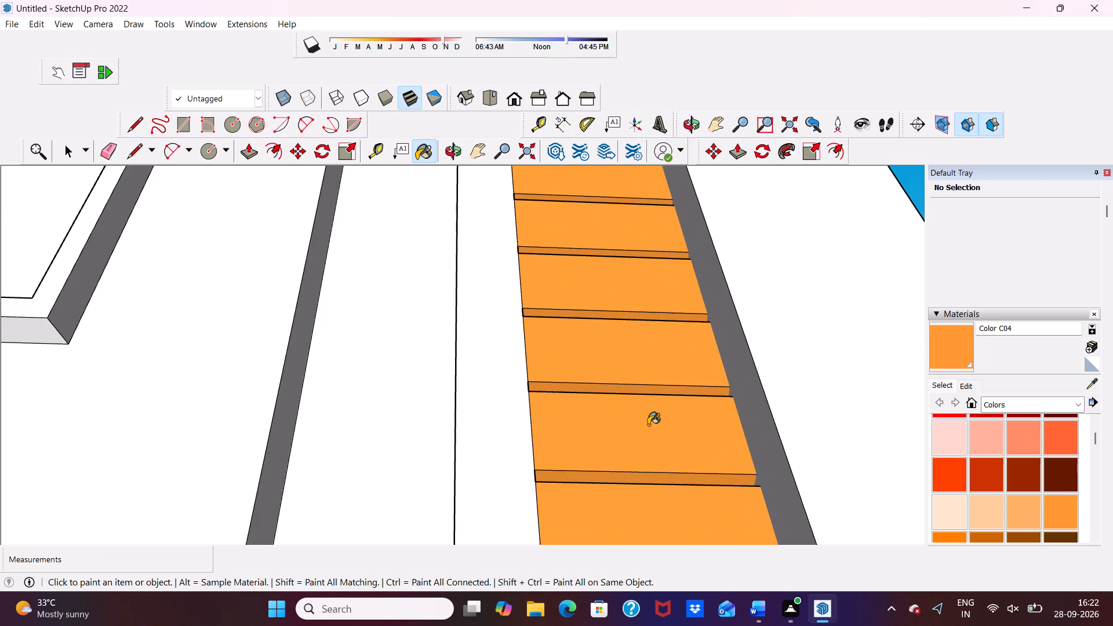
scroll(648, 425, down, 9)
scroll(679, 504, up, 5)
click(662, 394)
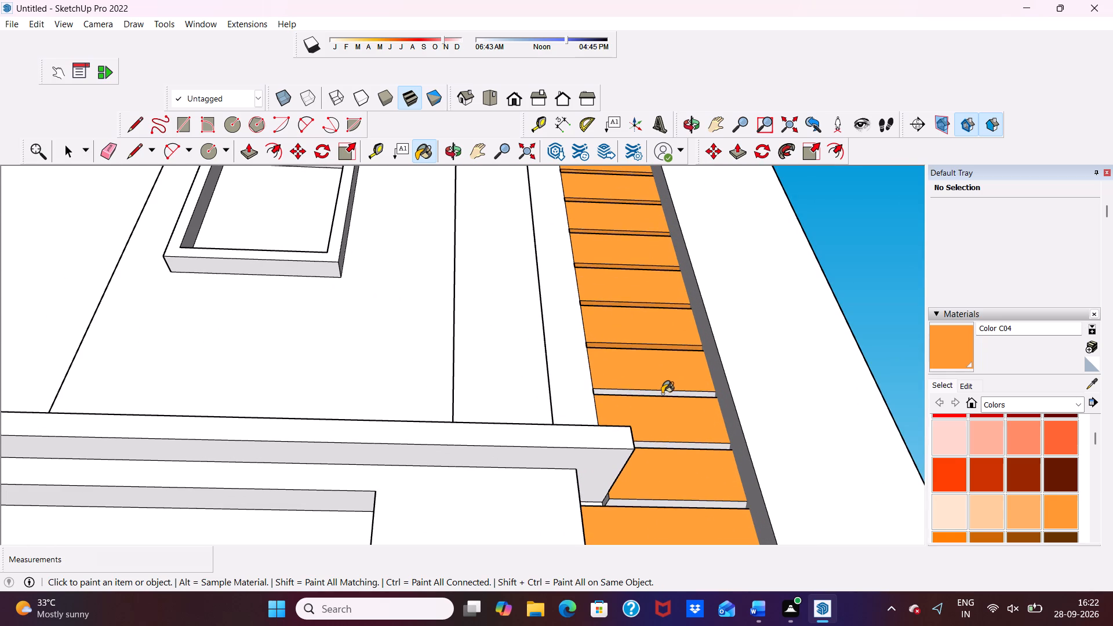
scroll(662, 394, up, 1)
click(690, 447)
scroll(685, 435, down, 5)
scroll(686, 445, up, 6)
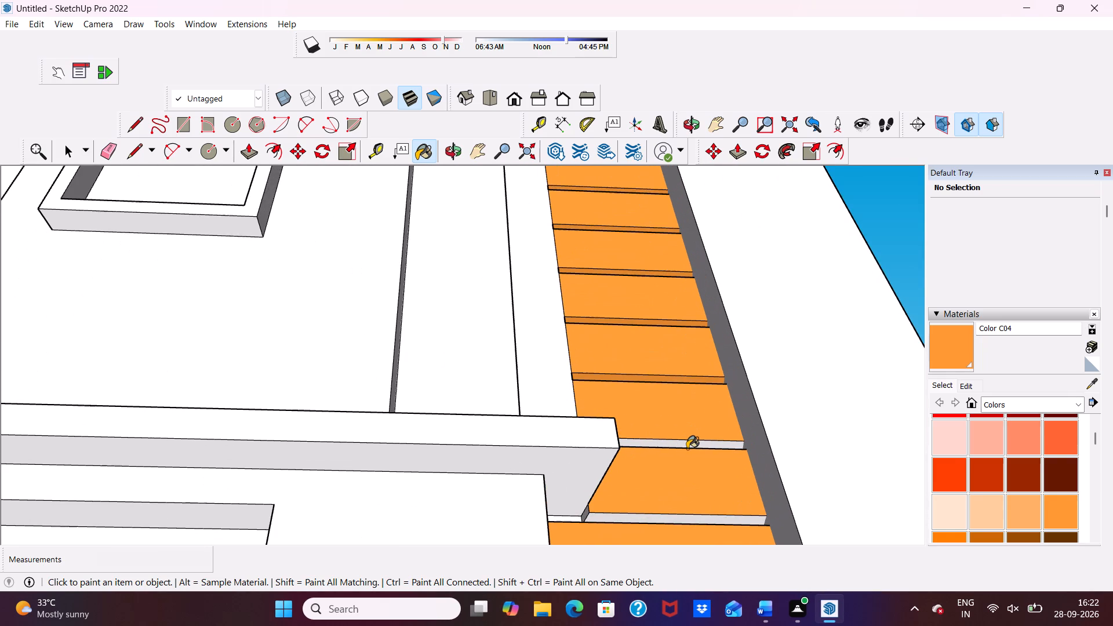
click(694, 439)
scroll(725, 427, up, 4)
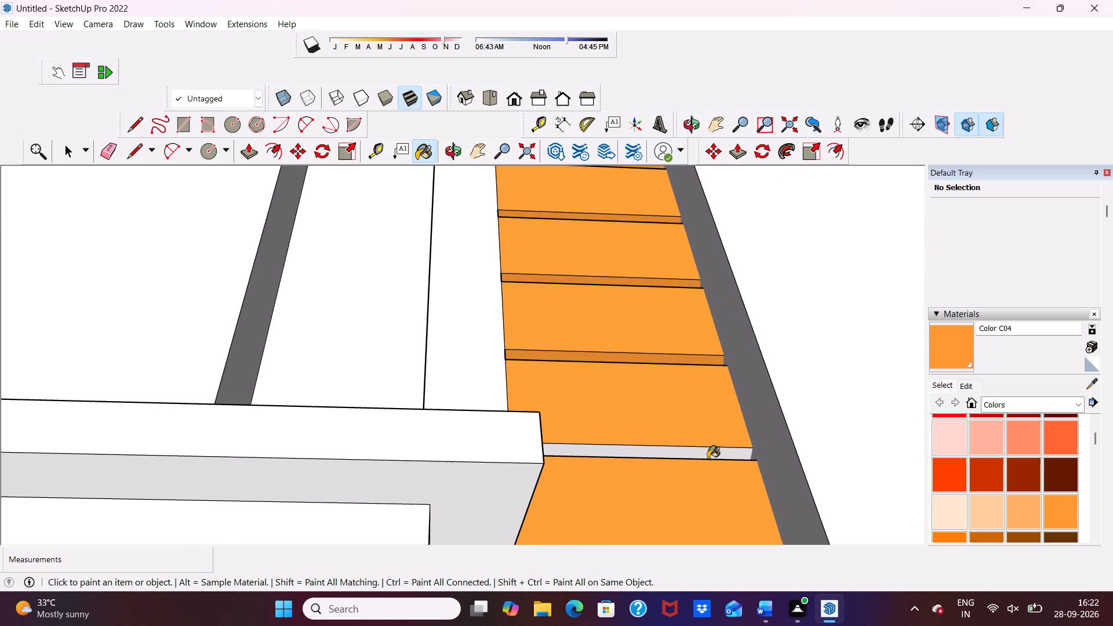
click(711, 452)
Paint the undersides of the lowest grooves below the projecting slab, including their short separate pieces, with Color C04.
scroll(697, 351, down, 12)
scroll(692, 449, up, 5)
click(696, 391)
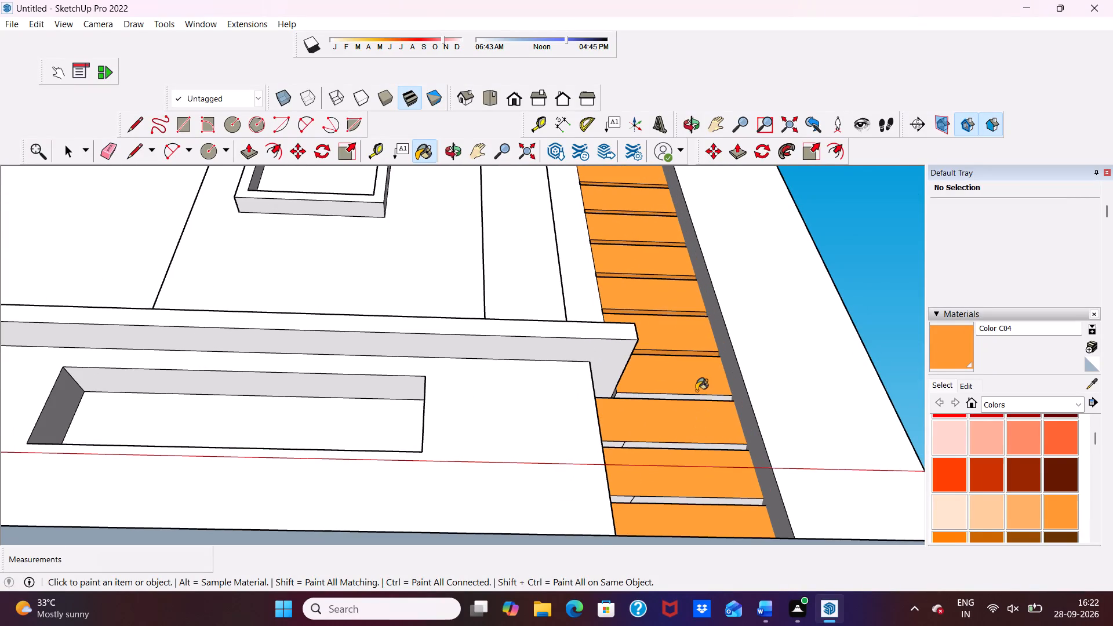
scroll(660, 445, up, 1)
click(660, 445)
scroll(614, 443, up, 1)
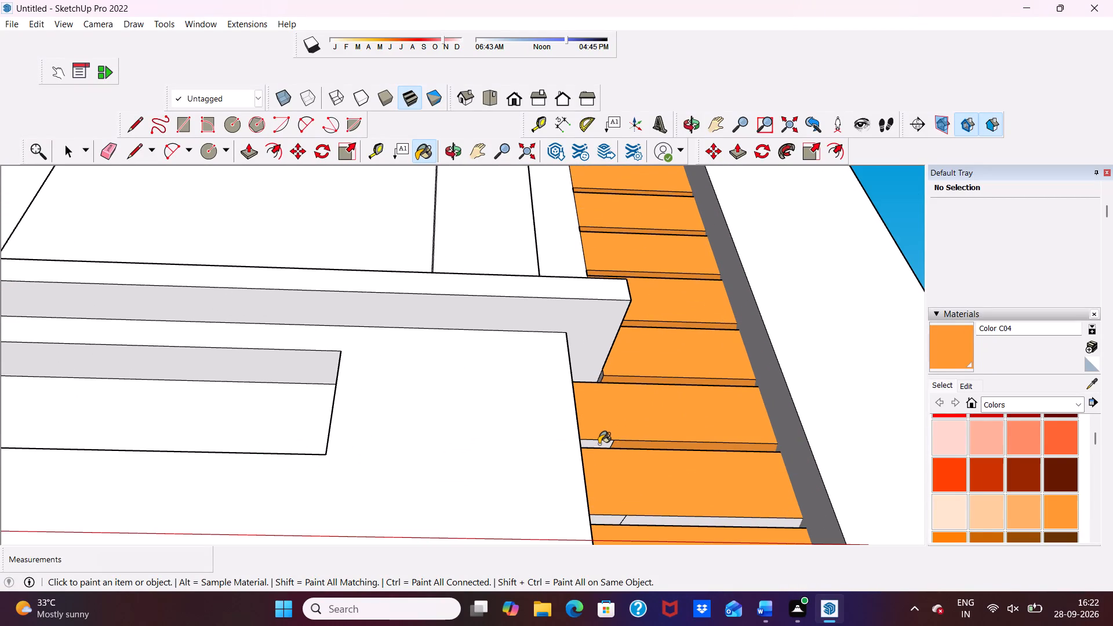
click(599, 444)
click(612, 519)
click(663, 518)
Paint the lowest groove's upward-facing ledge and the white back faces of the grooves just above it with Color C04.
scroll(659, 460, down, 3)
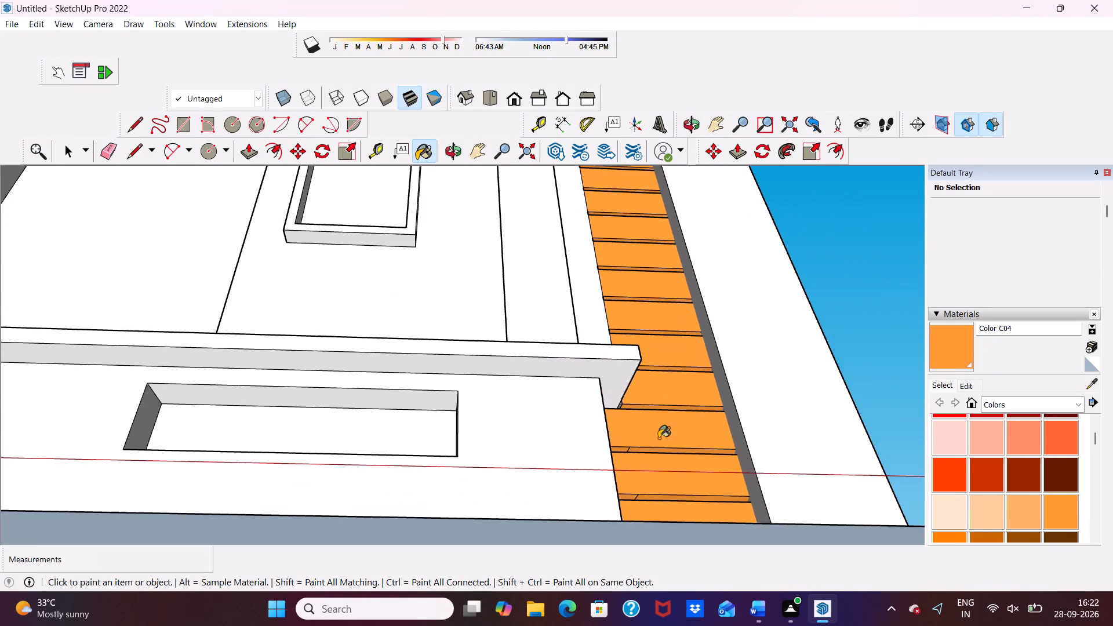
scroll(659, 438, down, 7)
middle_drag(683, 435, 621, 593)
scroll(639, 511, up, 6)
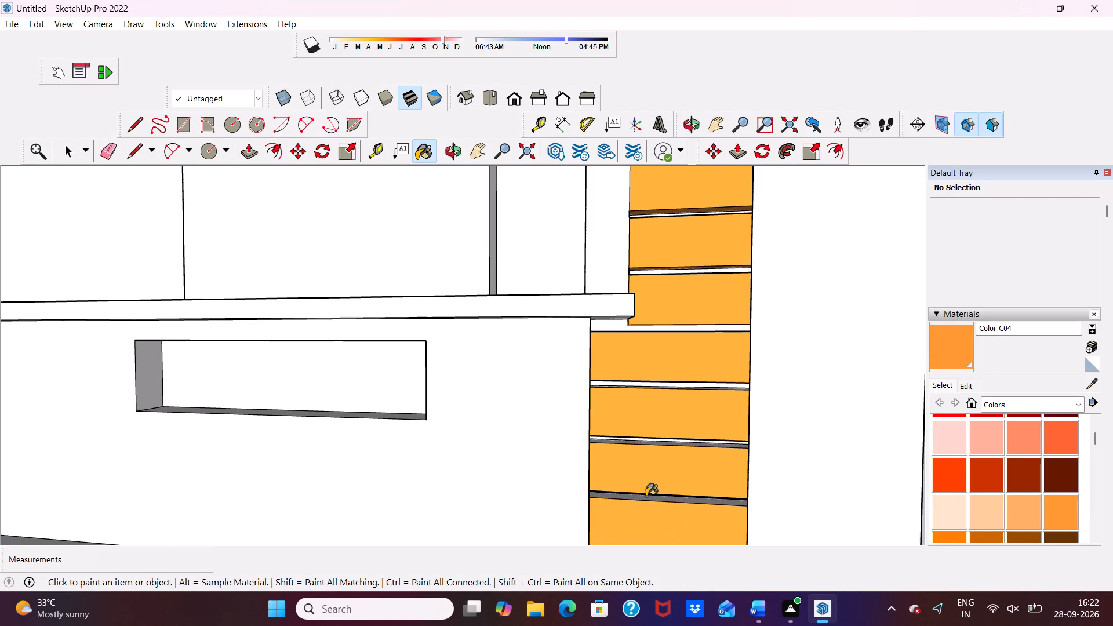
click(651, 497)
click(656, 441)
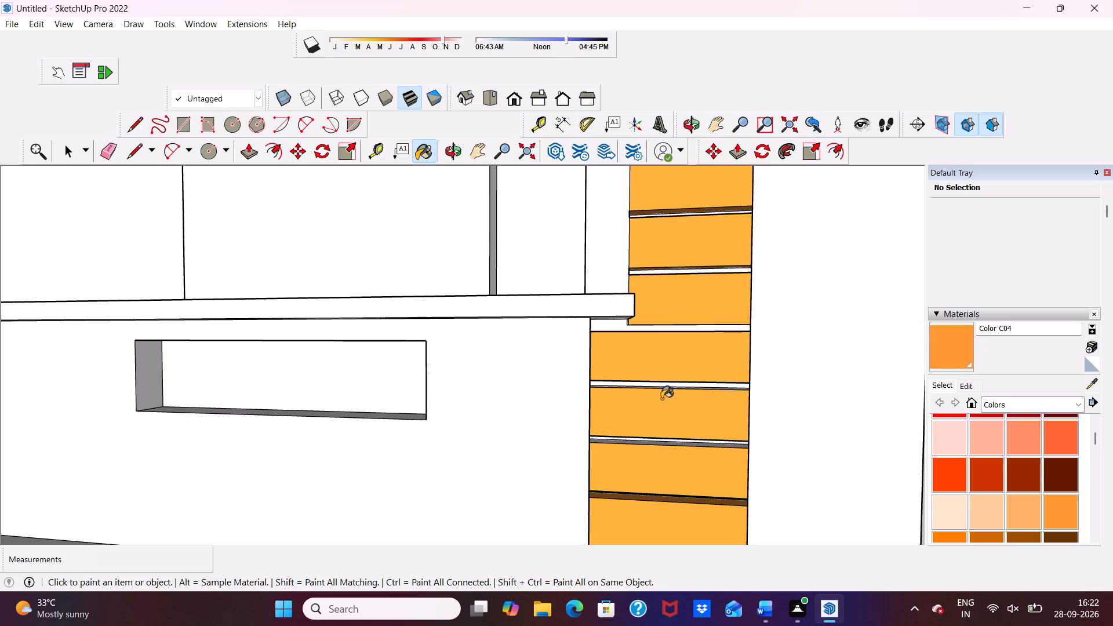
click(665, 384)
scroll(663, 395, up, 3)
drag(649, 453, 649, 458)
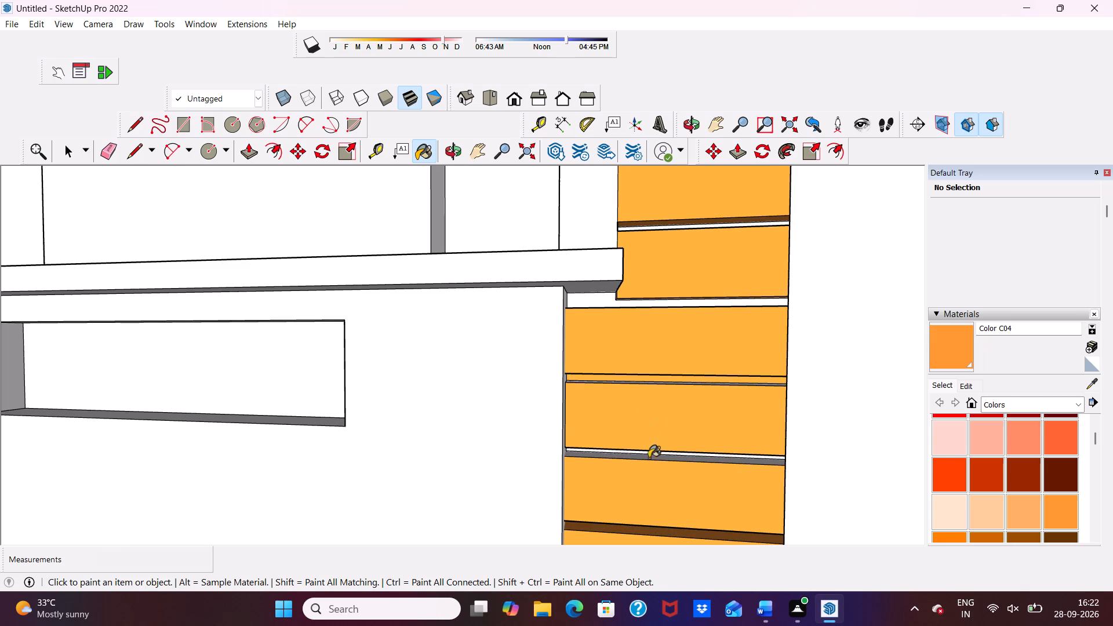
drag(649, 458, 649, 463)
middle_drag(649, 452, 683, 344)
scroll(668, 432, up, 4)
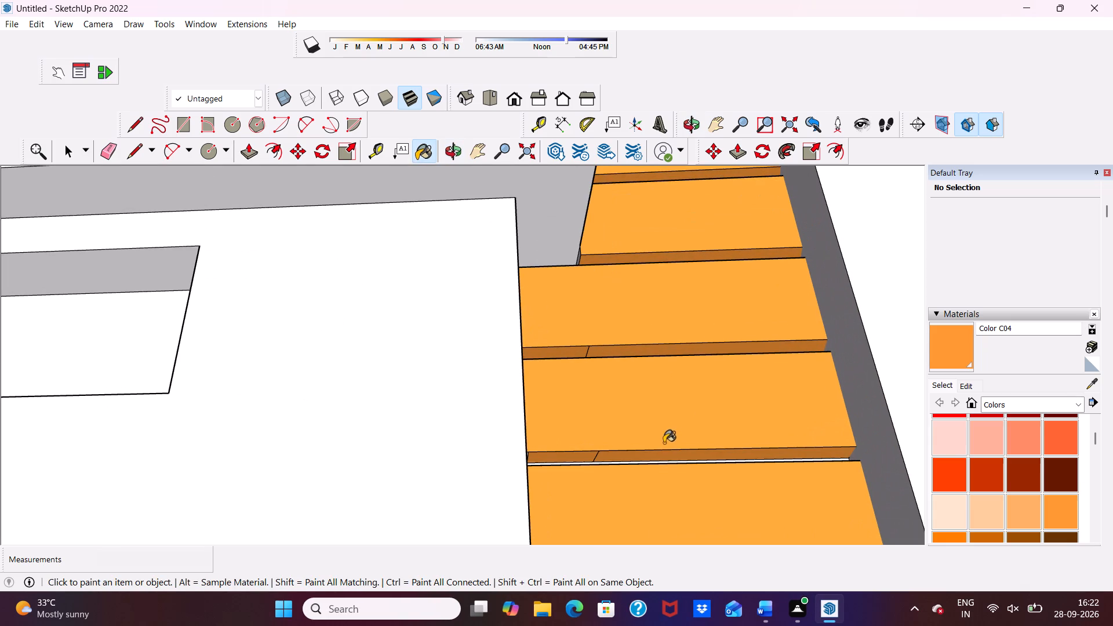
click(664, 454)
click(661, 463)
Paint the lowest groove's underside, its white back face and its short separate underside piece with Color C04.
scroll(655, 419, down, 9)
scroll(692, 445, up, 4)
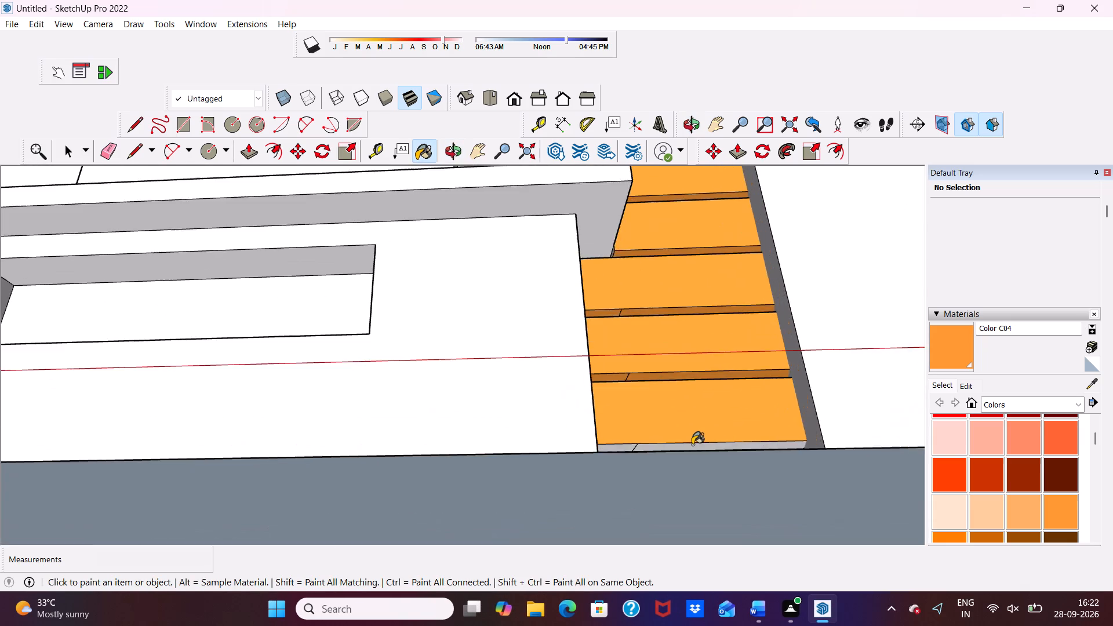
scroll(692, 445, up, 6)
middle_drag(692, 445, 683, 467)
scroll(683, 467, up, 4)
click(688, 450)
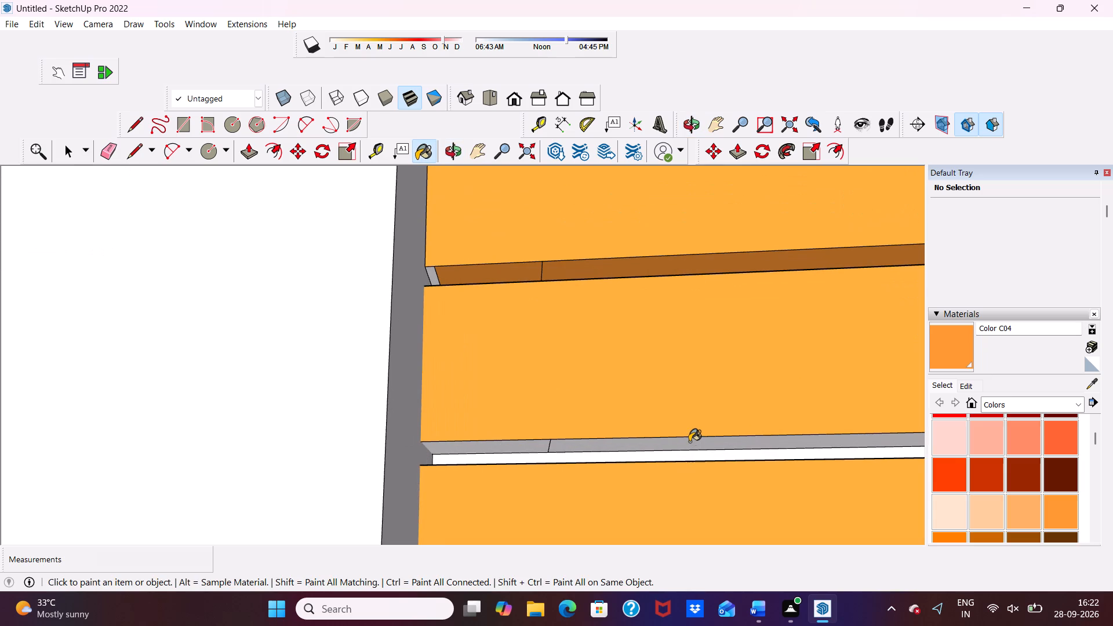
click(689, 442)
scroll(689, 442, up, 4)
click(674, 463)
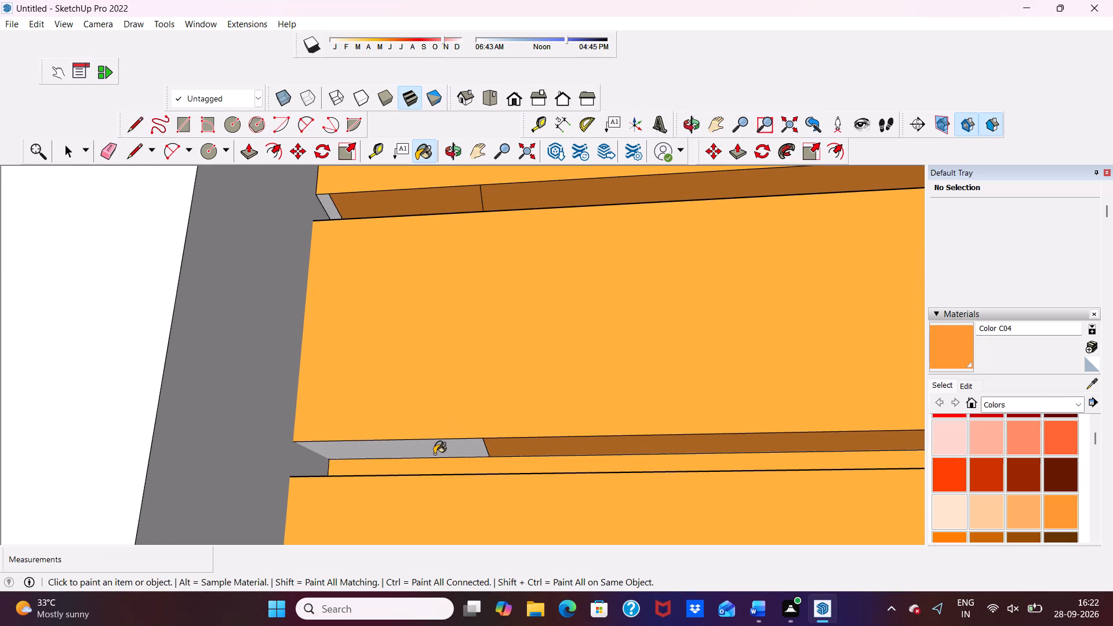
click(434, 454)
Paint the upward-facing ledges of the grooves below and beside the projecting slab's end with Color C04.
scroll(444, 406, down, 16)
middle_drag(573, 278, 550, 415)
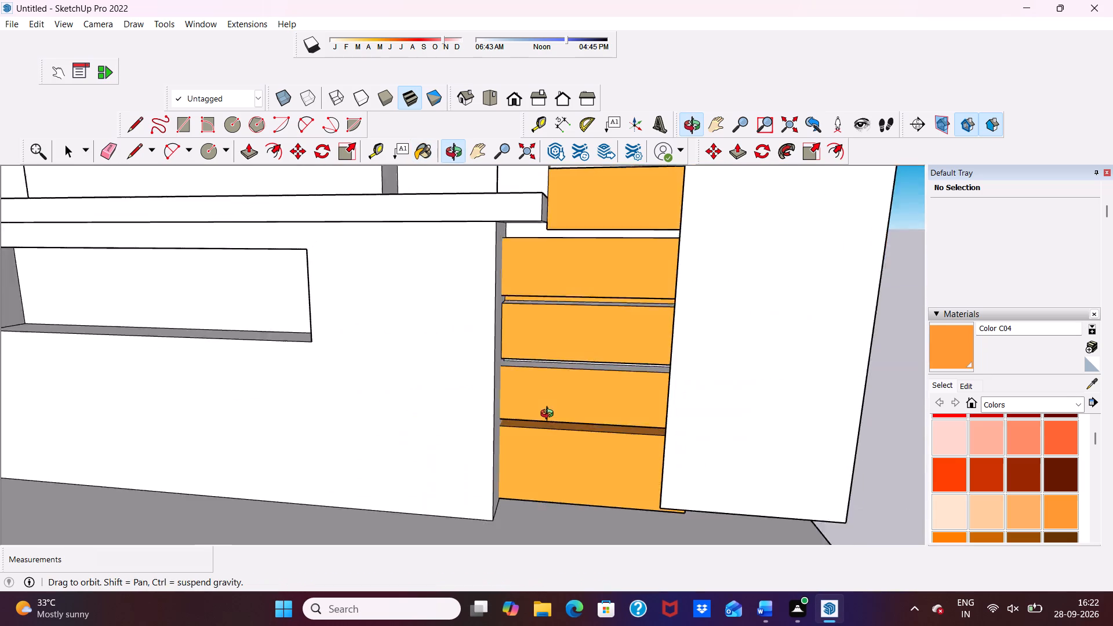
middle_drag(550, 415, 544, 474)
scroll(574, 335, up, 5)
click(564, 406)
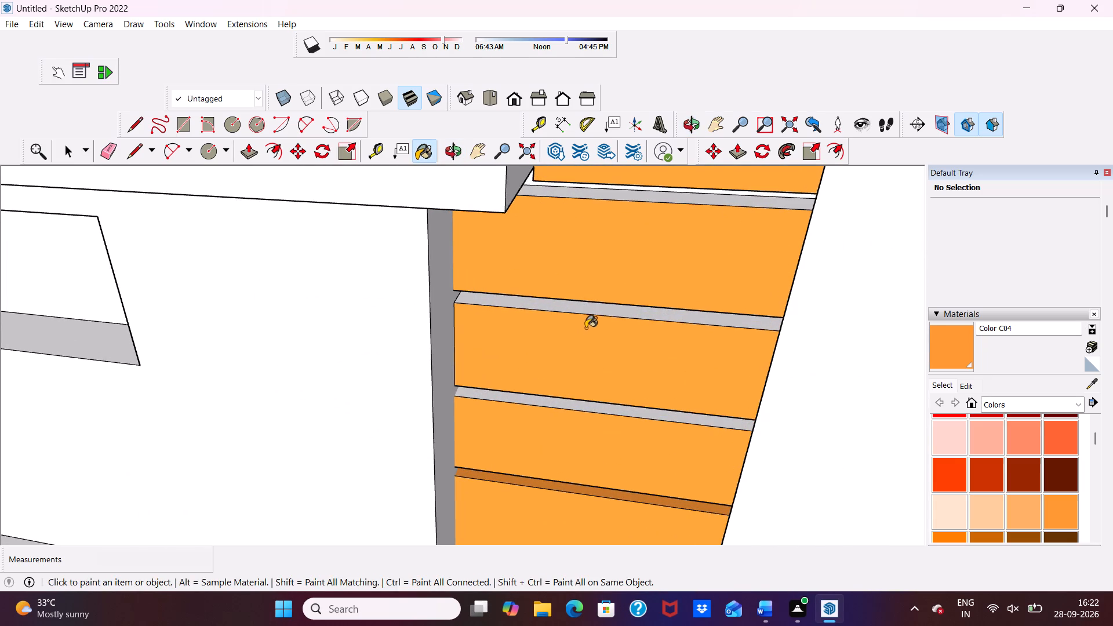
click(592, 311)
scroll(616, 223, down, 2)
middle_drag(616, 221, 618, 285)
scroll(630, 241, up, 1)
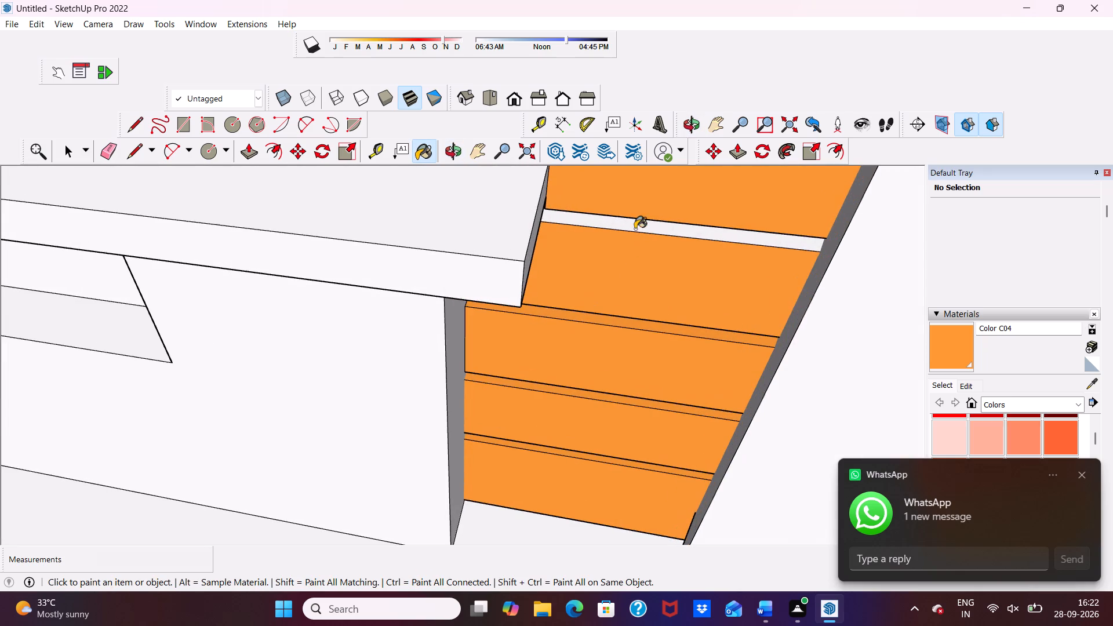
click(635, 227)
Paint the upward-facing ledges of the next three grooves above the projecting slab with Color C04.
scroll(635, 228, down, 1)
scroll(636, 241, up, 1)
scroll(637, 252, down, 16)
scroll(611, 254, down, 6)
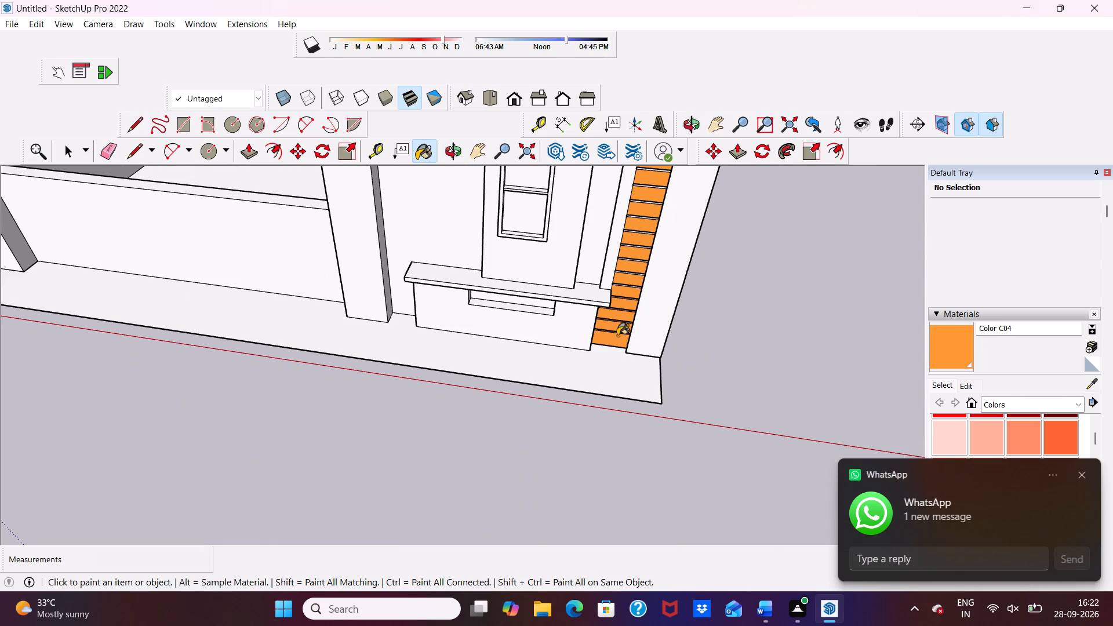
scroll(635, 185, up, 11)
scroll(615, 380, up, 3)
scroll(605, 425, up, 5)
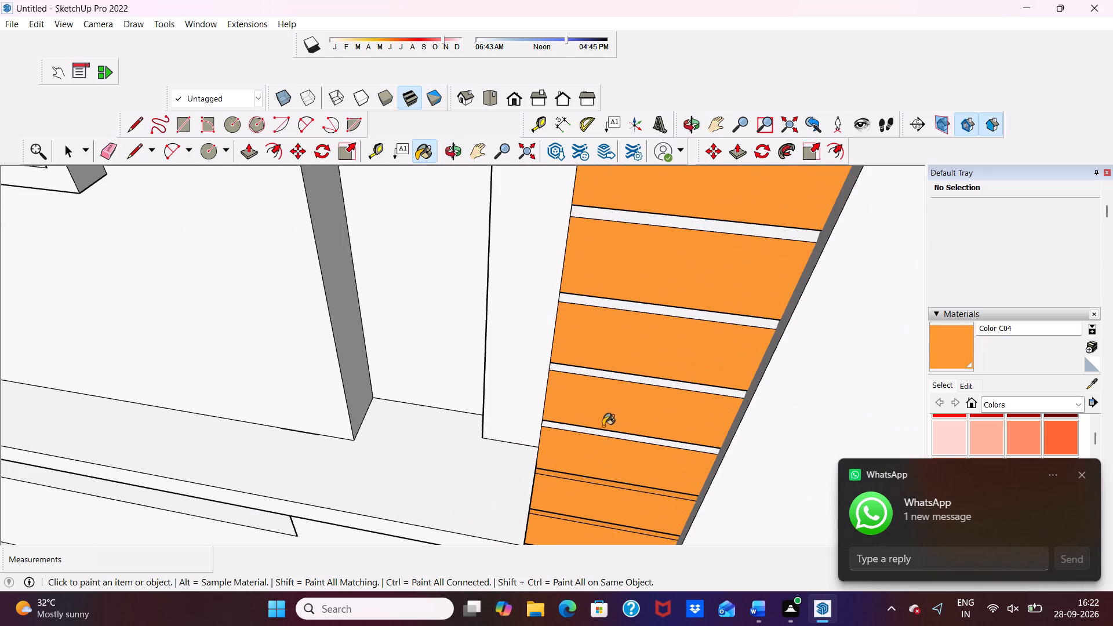
click(603, 434)
scroll(605, 412, up, 3)
click(621, 362)
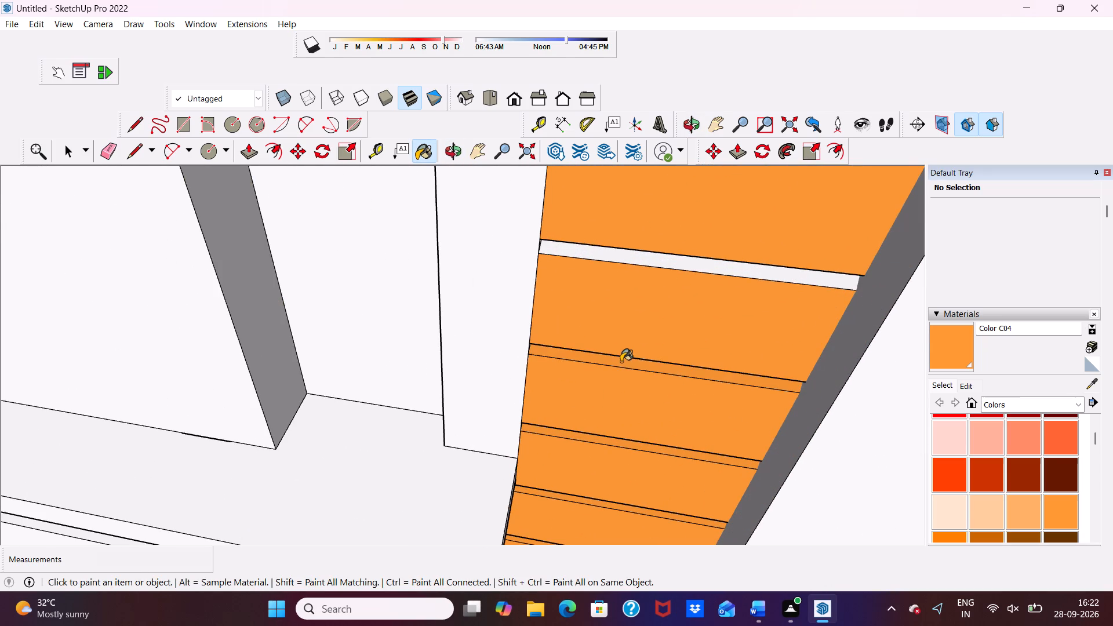
click(631, 261)
Paint the upward-facing ledges of the next four grooves, around the level of the tall window's bottom end, with Color C04.
scroll(631, 254, down, 17)
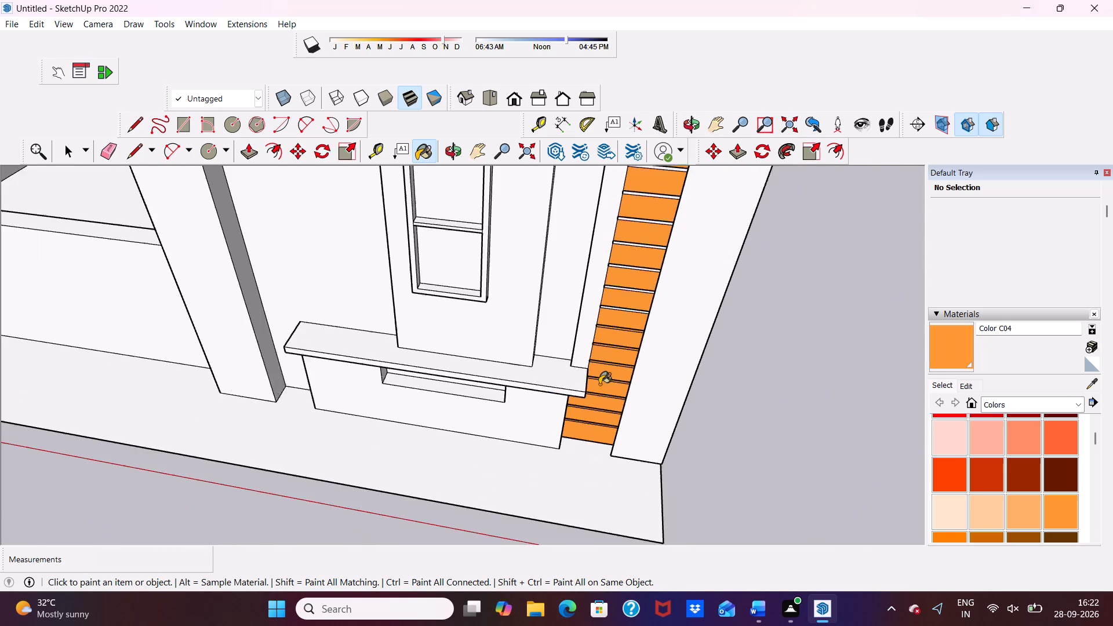
scroll(599, 384, down, 2)
scroll(626, 219, up, 6)
scroll(641, 201, down, 12)
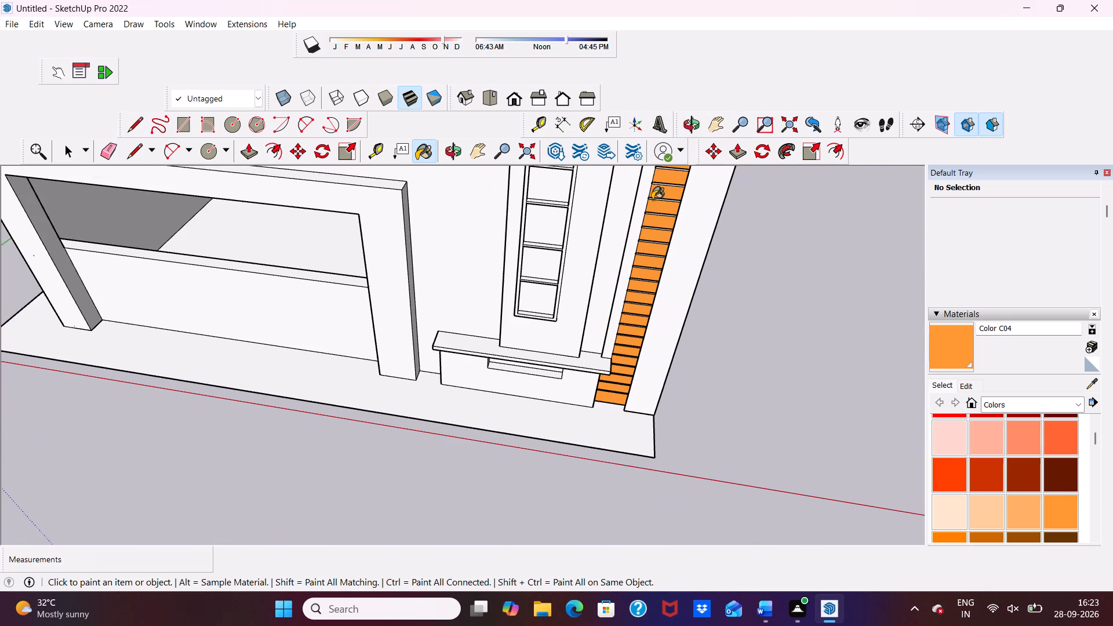
scroll(674, 165, up, 11)
scroll(612, 384, up, 5)
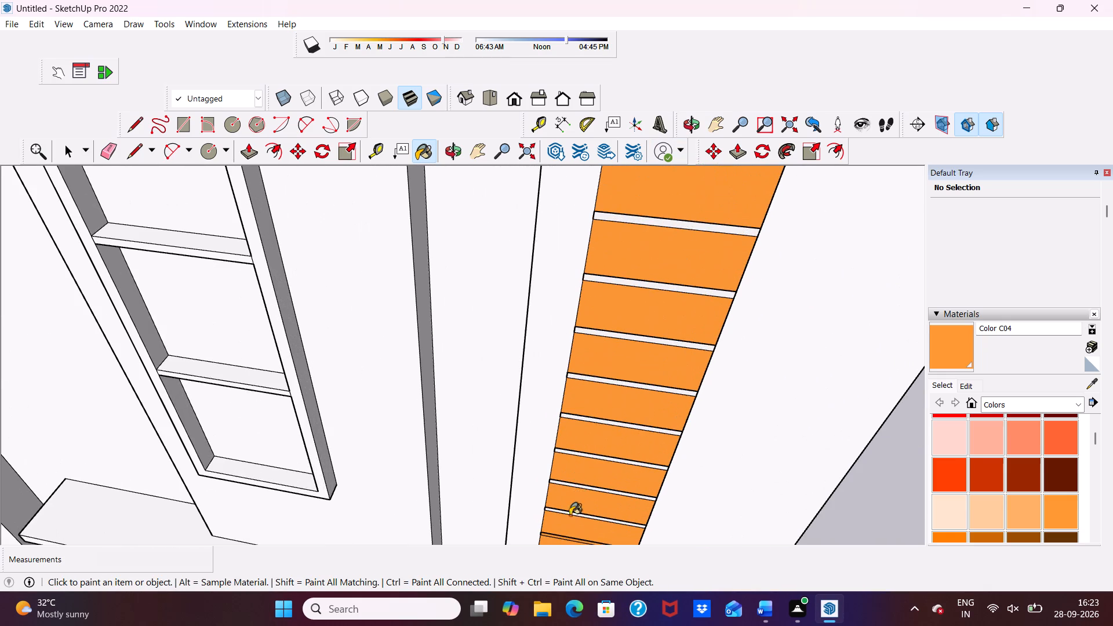
scroll(568, 518, up, 6)
click(575, 509)
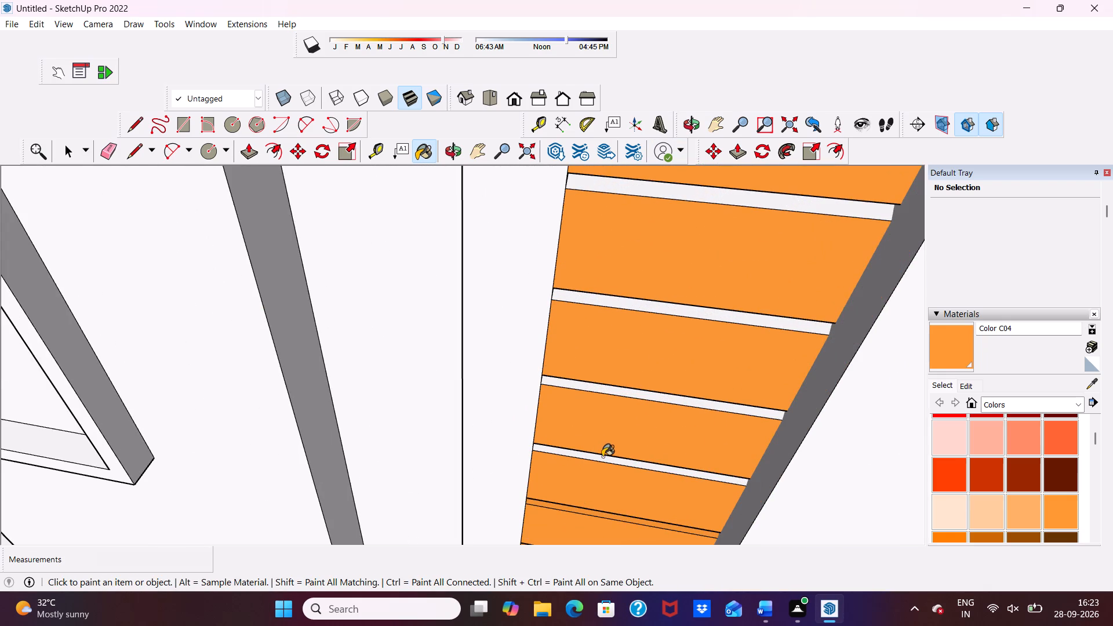
click(603, 457)
click(623, 392)
drag(649, 299, 649, 305)
Paint the upward-facing ledges of the next three grooves beside the tall window's lower panes with Color C04.
scroll(649, 295, down, 8)
scroll(626, 363, up, 1)
scroll(626, 363, down, 3)
scroll(672, 272, up, 6)
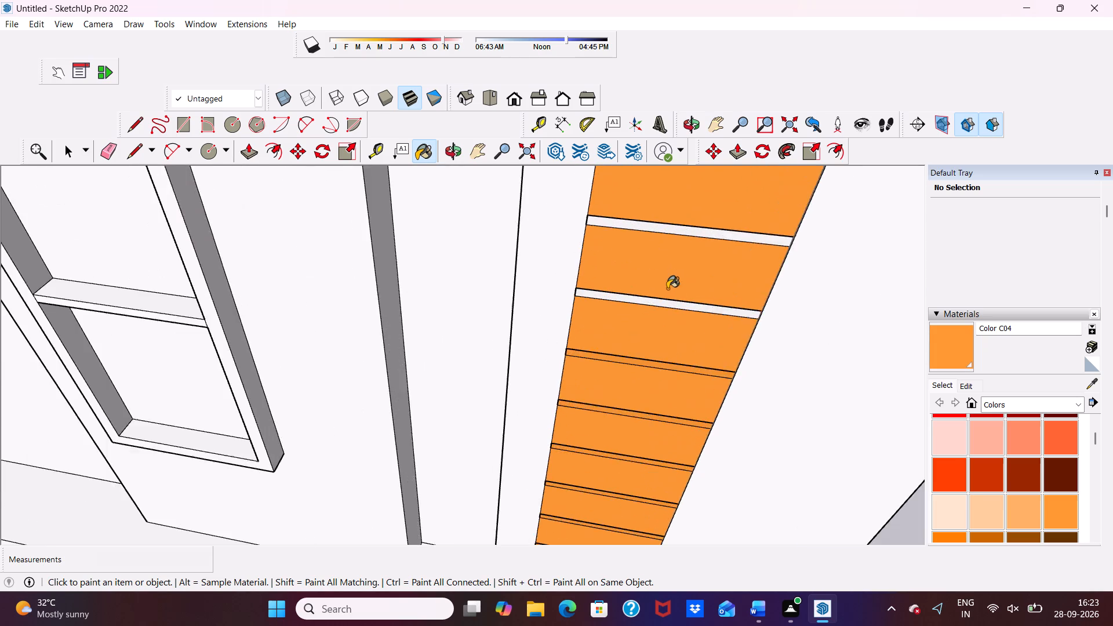
scroll(667, 289, up, 3)
click(659, 309)
scroll(659, 290, down, 13)
scroll(646, 275, up, 6)
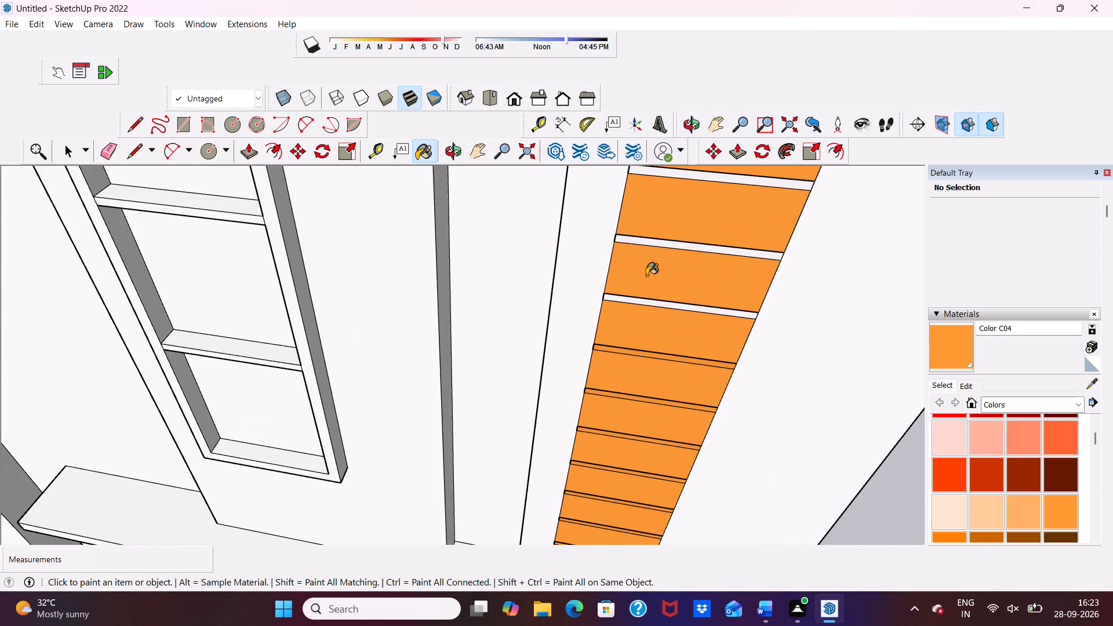
click(645, 303)
click(672, 245)
Continue up the strip beside the tall window, painting the next white groove ledges with Color C04.
scroll(674, 224, down, 4)
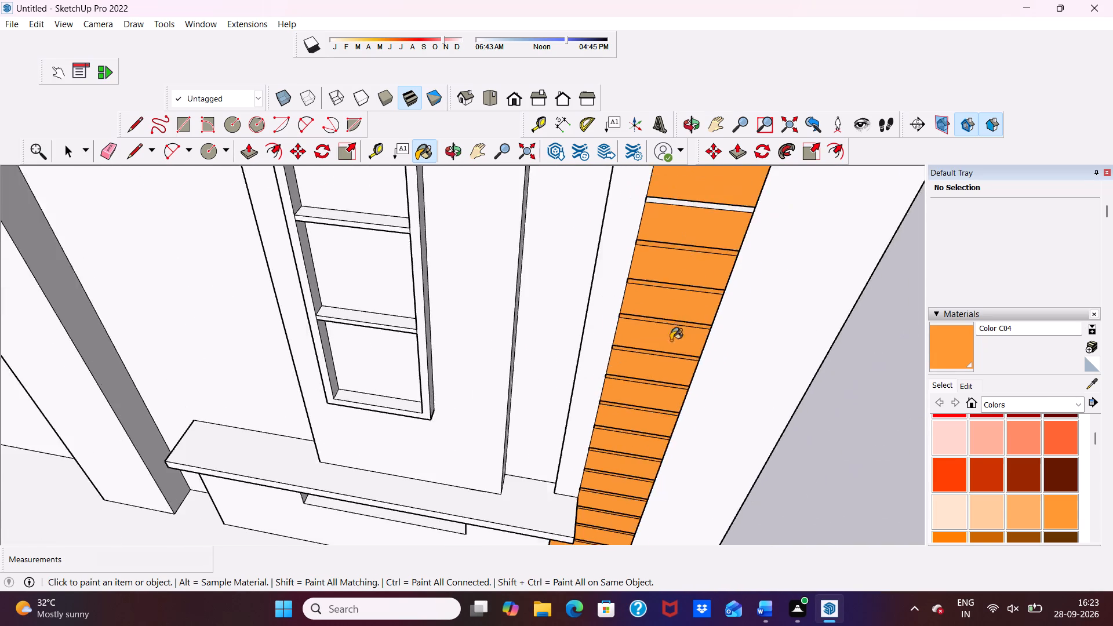
scroll(671, 340, down, 8)
scroll(693, 198, up, 10)
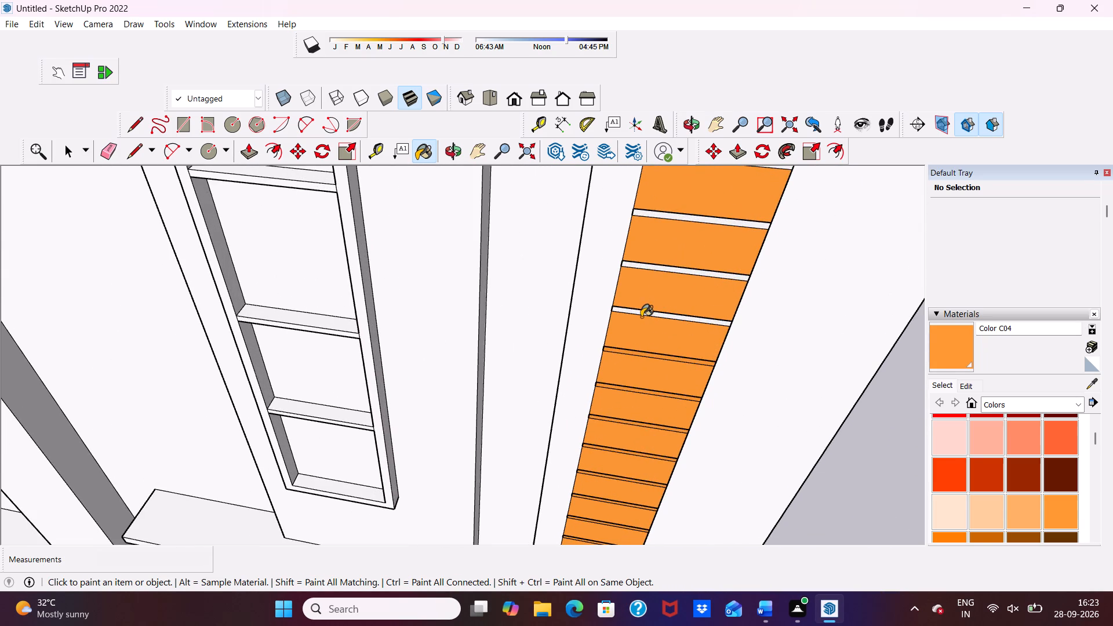
click(641, 317)
click(653, 268)
click(689, 209)
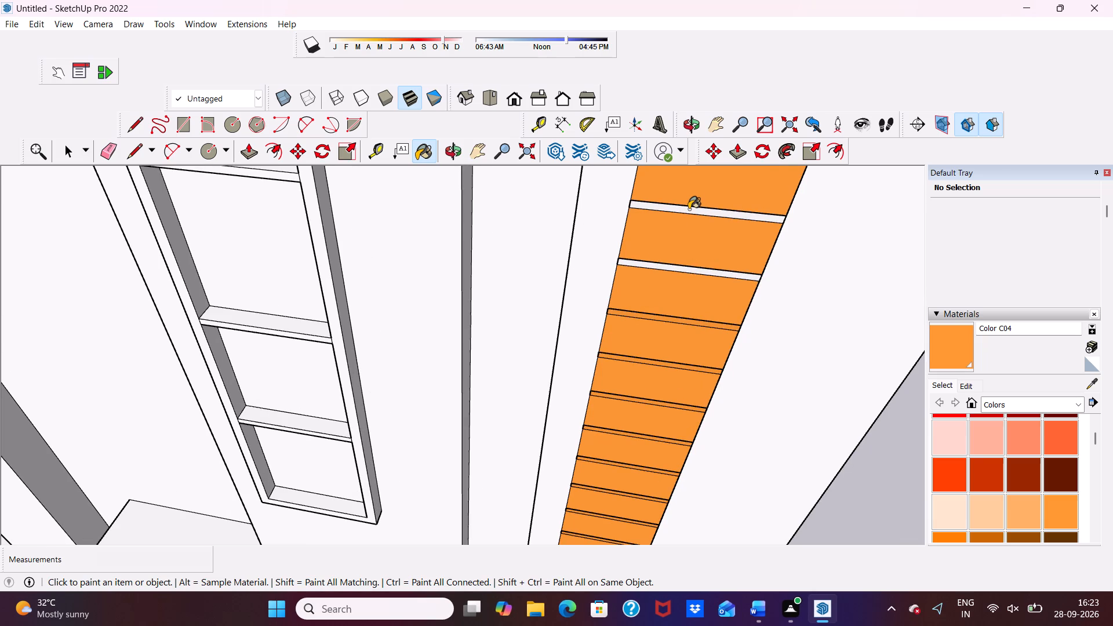
scroll(678, 239, up, 3)
click(653, 275)
Paint the next white groove ledges beside the tall window's upper panes with Color C04.
scroll(653, 276, down, 8)
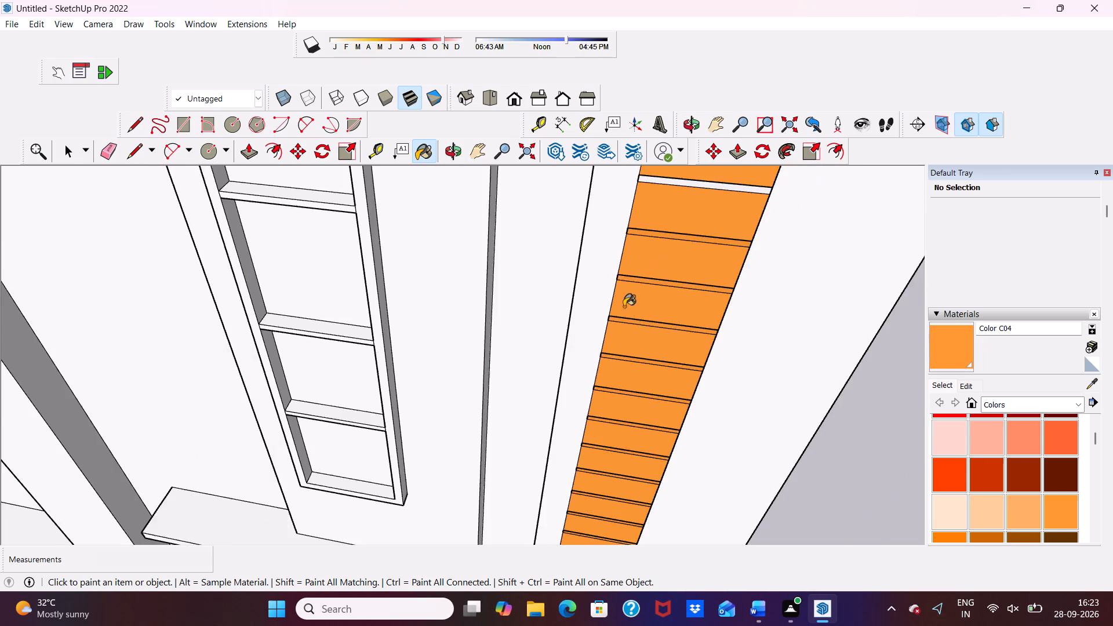
scroll(624, 307, down, 4)
scroll(658, 223, up, 11)
click(648, 297)
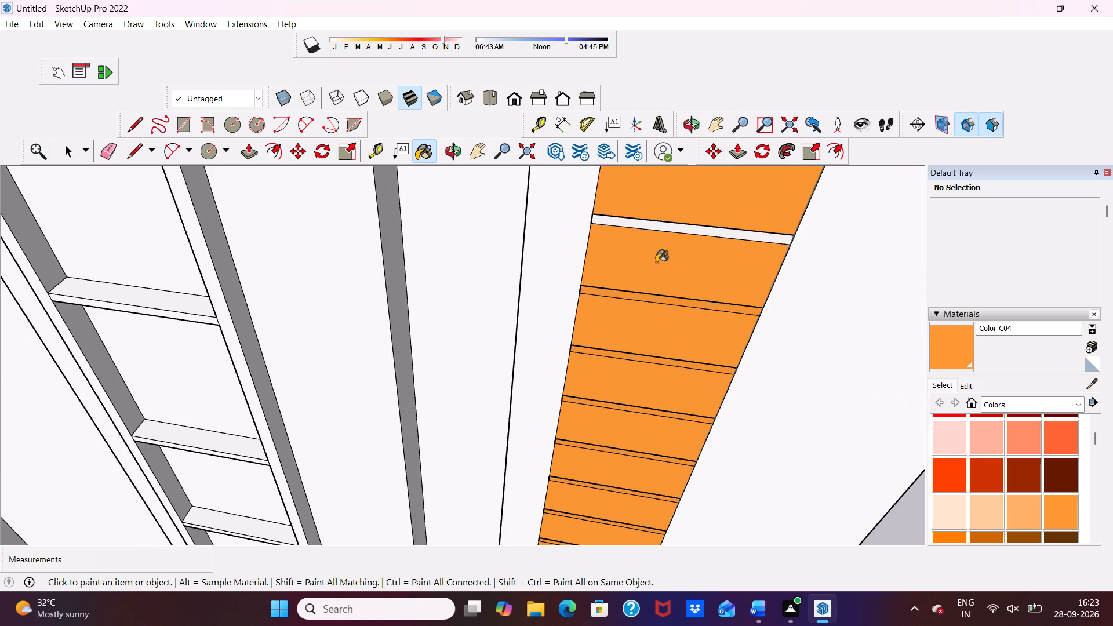
click(671, 226)
scroll(641, 229, down, 12)
scroll(651, 249, up, 4)
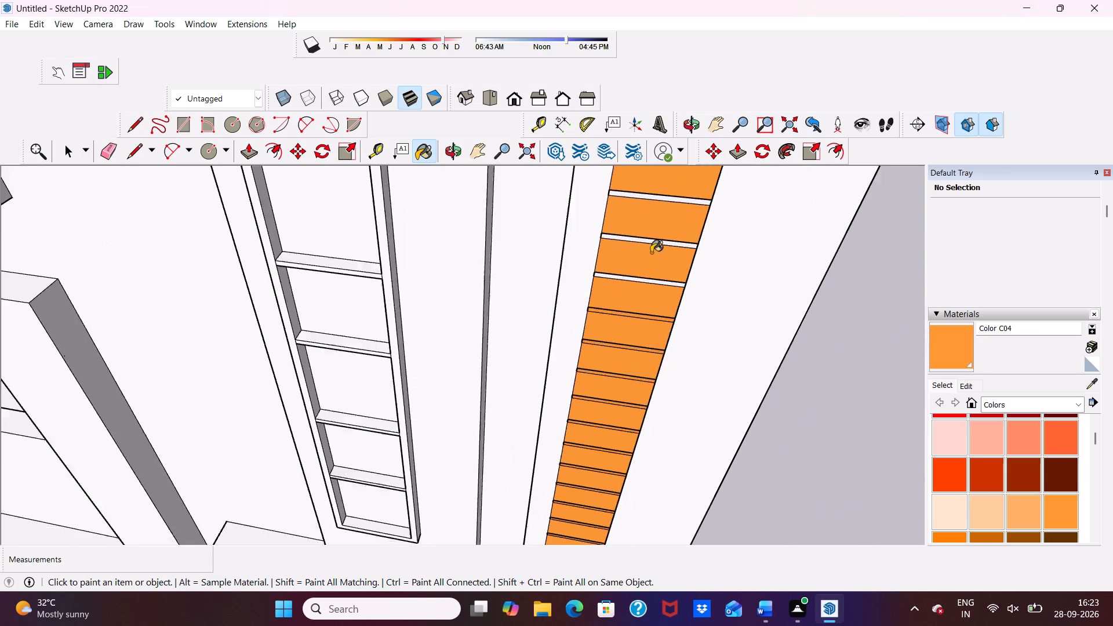
scroll(651, 253, up, 2)
click(643, 283)
click(661, 236)
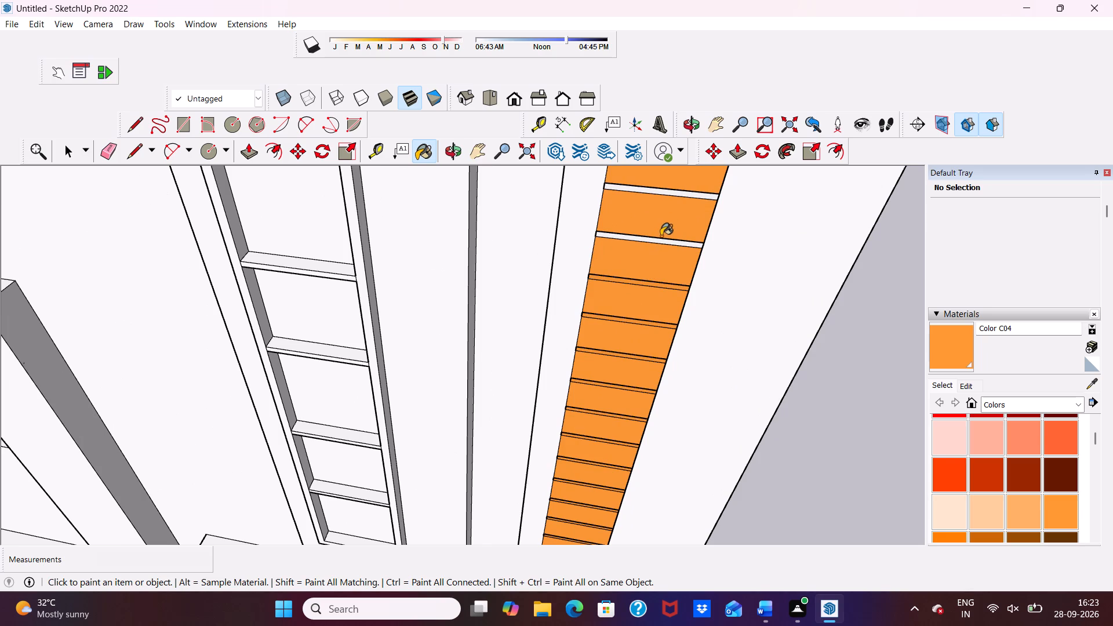
click(656, 244)
Paint two more white groove ledges higher up the strip with Color C04.
scroll(663, 220, up, 10)
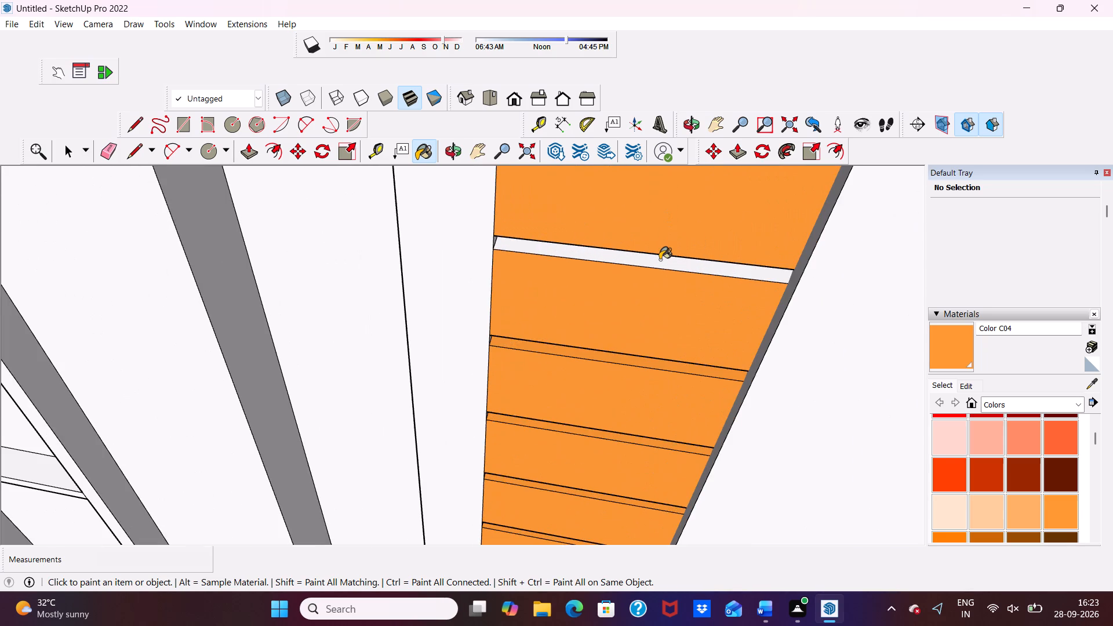
click(660, 260)
scroll(658, 251, down, 9)
scroll(628, 303, up, 1)
scroll(626, 311, down, 3)
scroll(643, 231, up, 6)
click(643, 236)
Paint the still-white groove ledges near the strip's top end, above the window panel, with Color C04.
scroll(643, 237, down, 13)
scroll(675, 212, up, 2)
scroll(664, 234, down, 14)
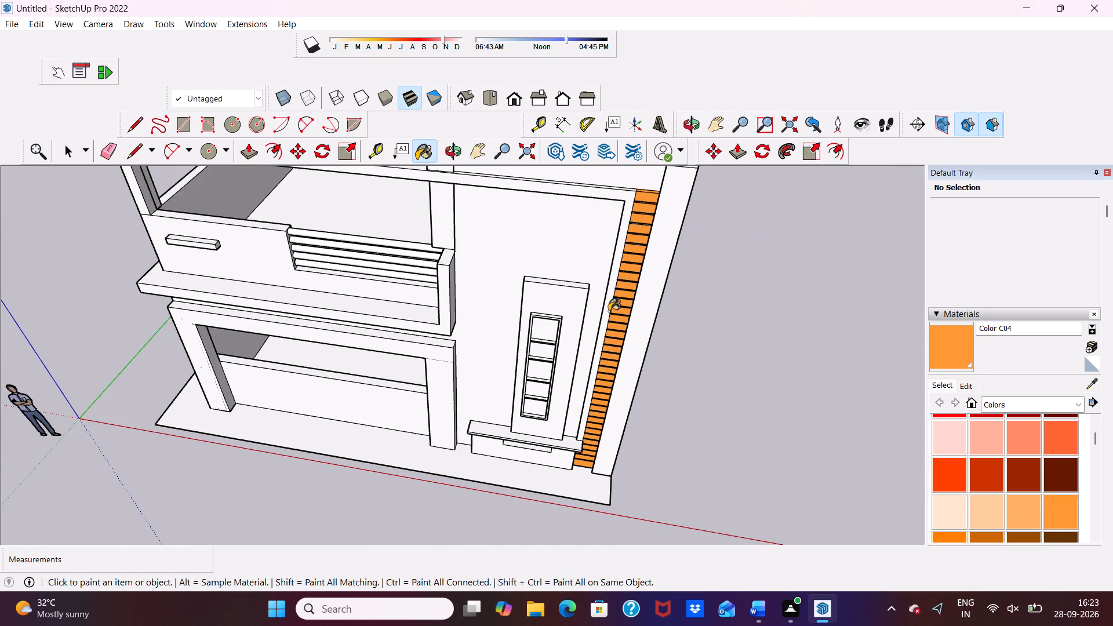
scroll(643, 217, up, 16)
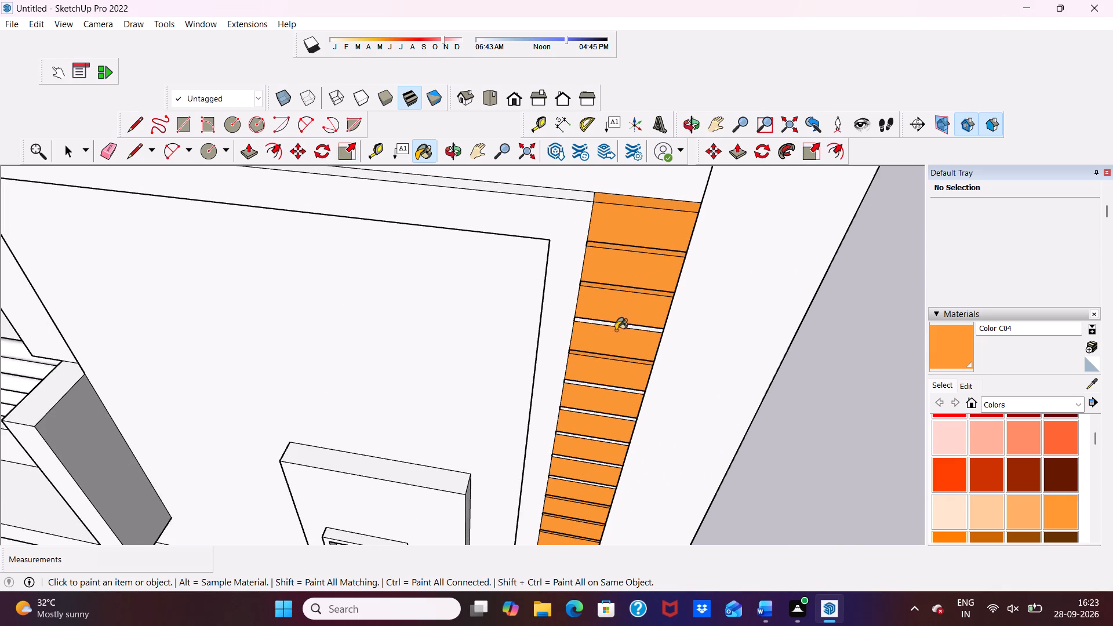
click(617, 323)
scroll(615, 338, up, 11)
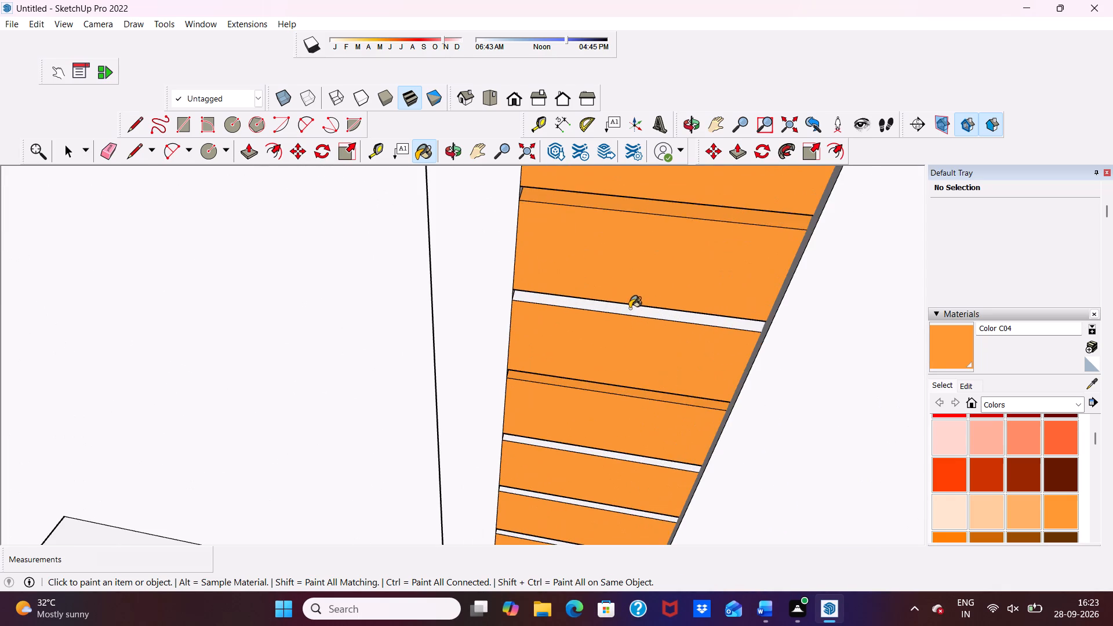
click(630, 307)
click(598, 461)
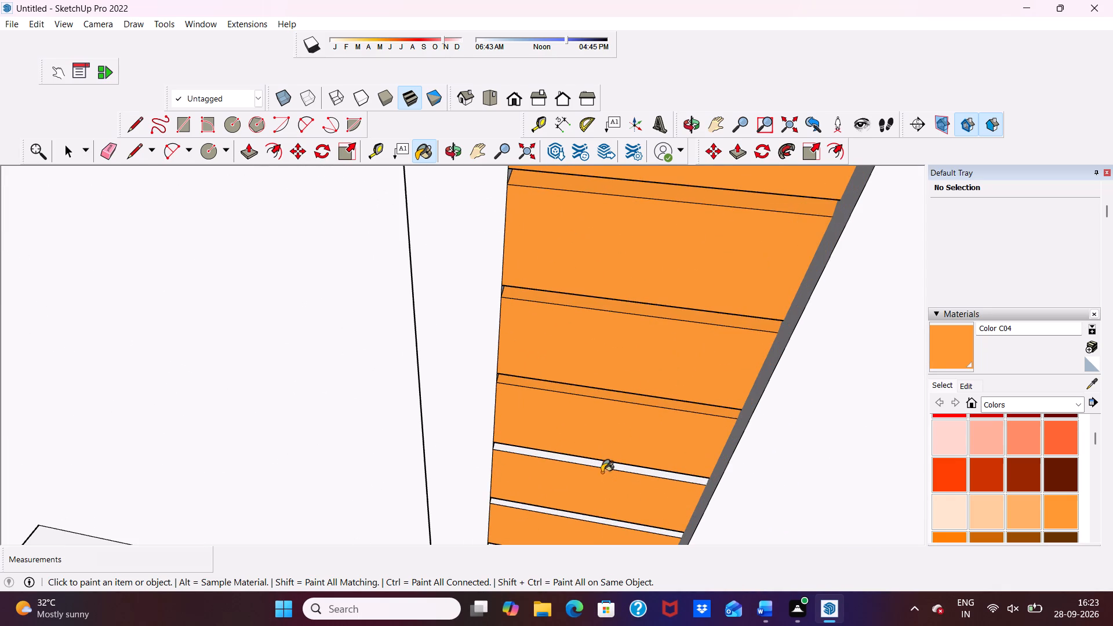
click(583, 518)
Paint the next three white groove ledges, working down toward the top of the window panel, with Color C04.
scroll(585, 440, down, 13)
middle_drag(680, 351, 639, 342)
scroll(615, 441, up, 5)
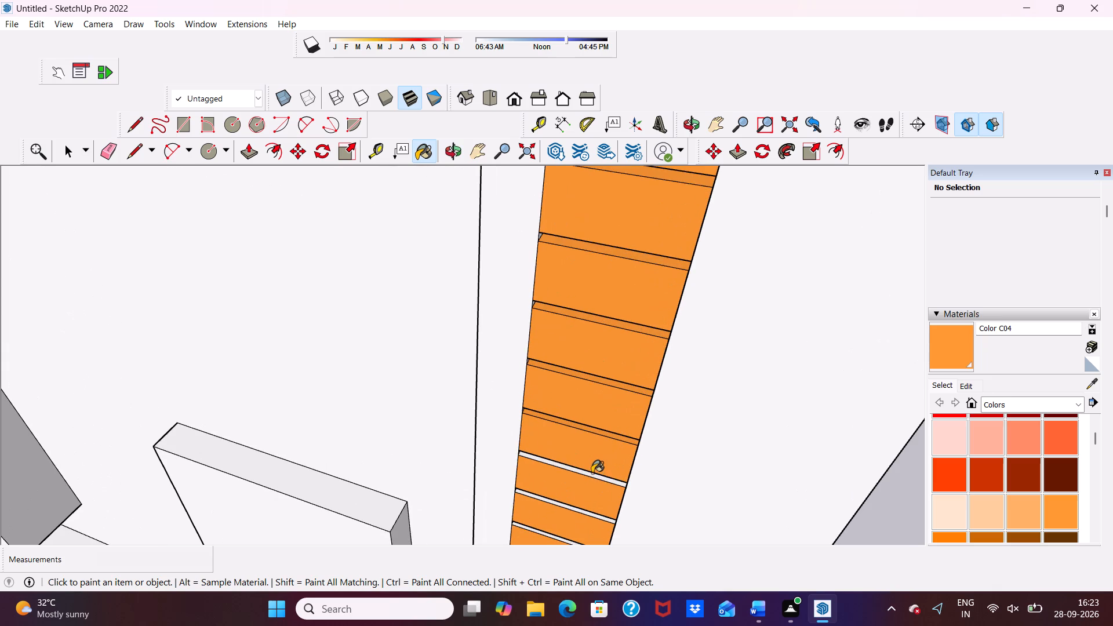
click(592, 474)
scroll(569, 505, up, 2)
scroll(571, 296, down, 6)
scroll(600, 438, up, 6)
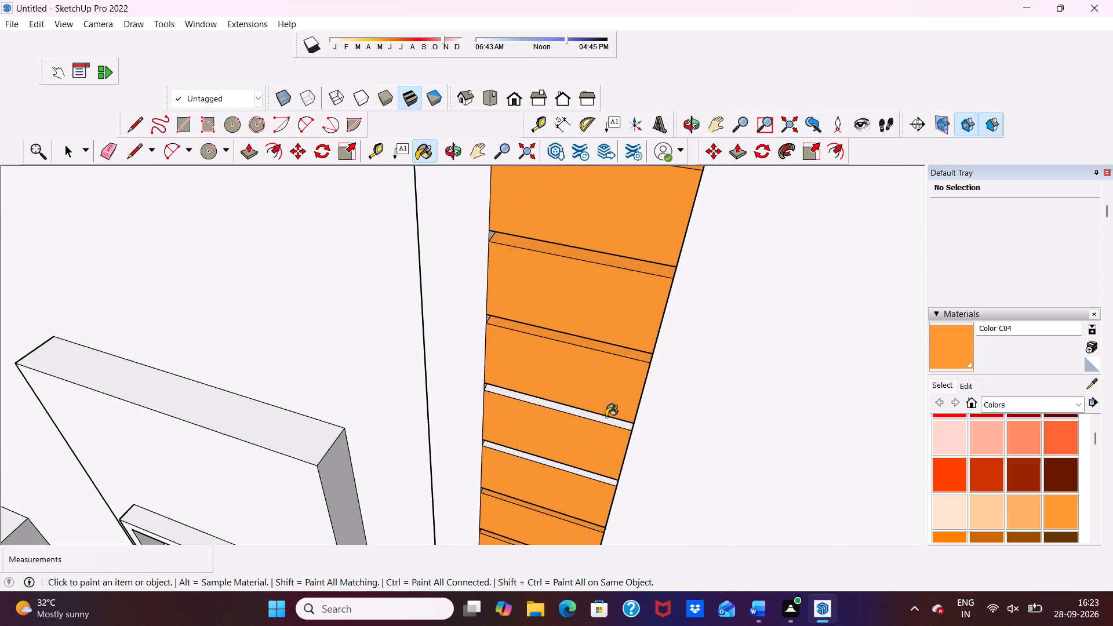
click(605, 422)
scroll(591, 473, up, 3)
click(591, 475)
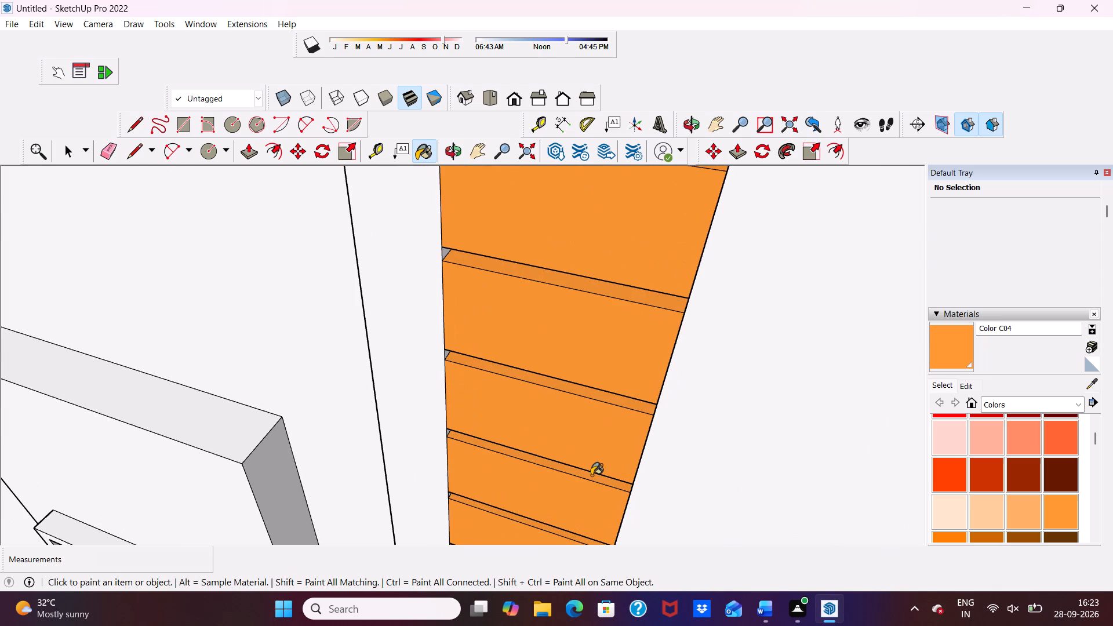
Paint the small grey end face of a groove above the window panel, on the window wall's side, with Color C04.
click(446, 355)
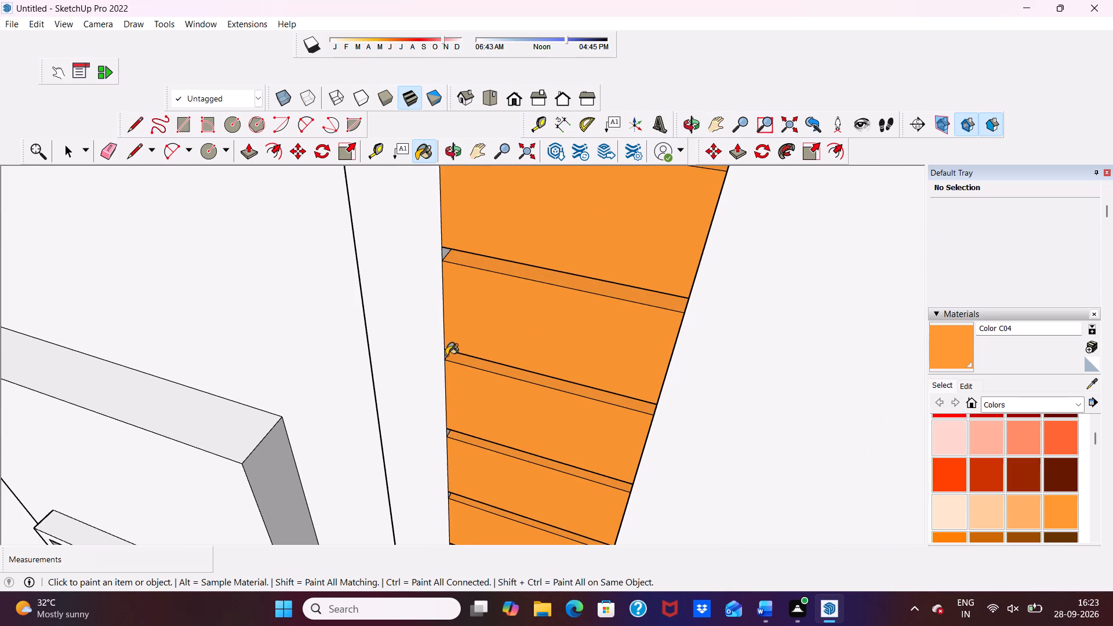
scroll(444, 352, up, 12)
click(446, 354)
scroll(467, 322, down, 8)
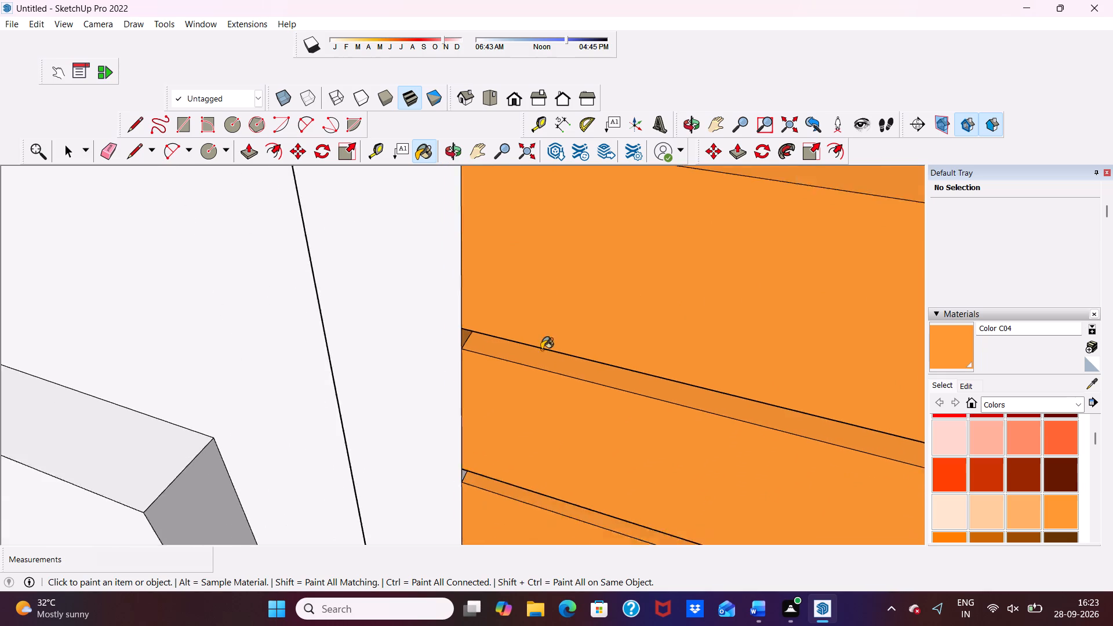
scroll(541, 350, down, 8)
scroll(599, 410, up, 1)
scroll(600, 411, down, 2)
middle_drag(593, 360, 775, 332)
middle_drag(769, 335, 764, 338)
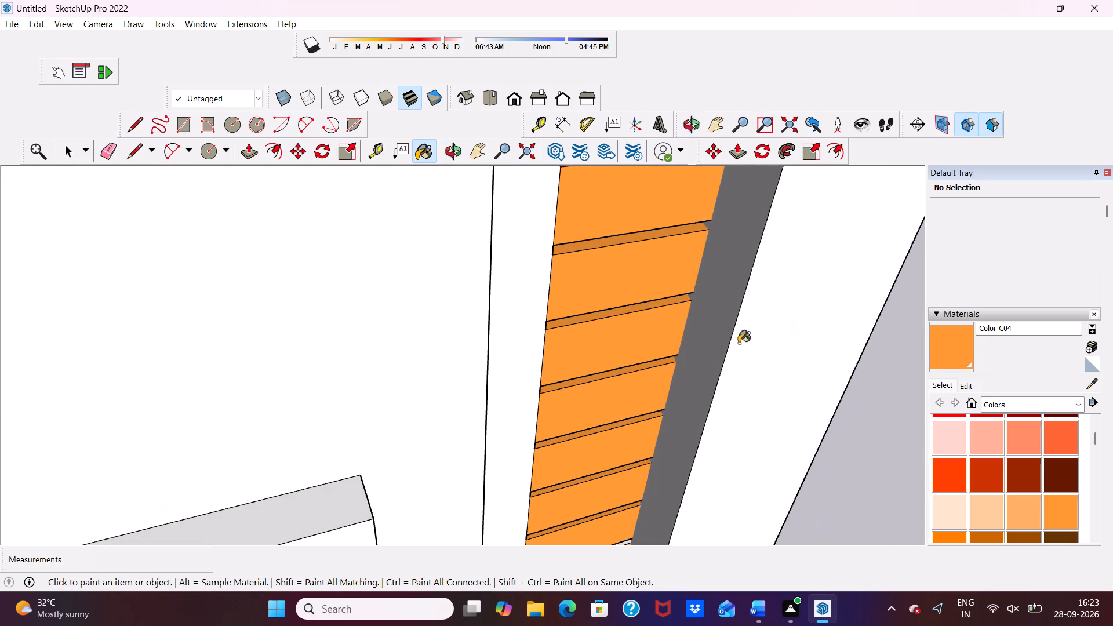
scroll(721, 339, down, 9)
scroll(725, 334, up, 2)
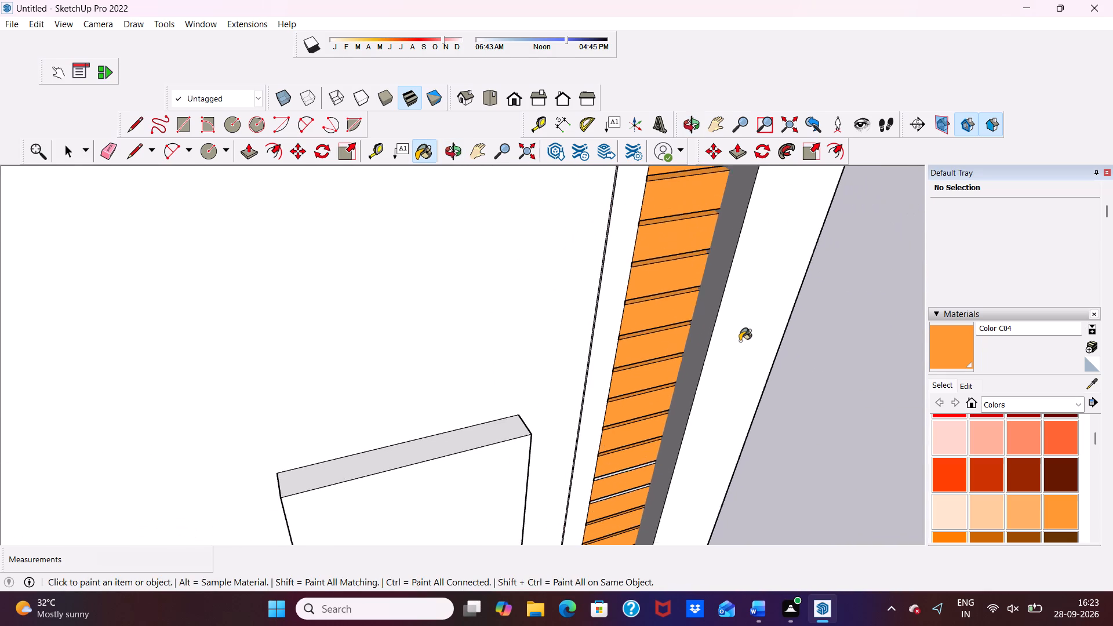
Paint the band above the window wall and the underside of the roof slab with Color C04.
scroll(740, 341, up, 2)
scroll(741, 380, down, 8)
scroll(719, 303, up, 2)
scroll(705, 274, down, 4)
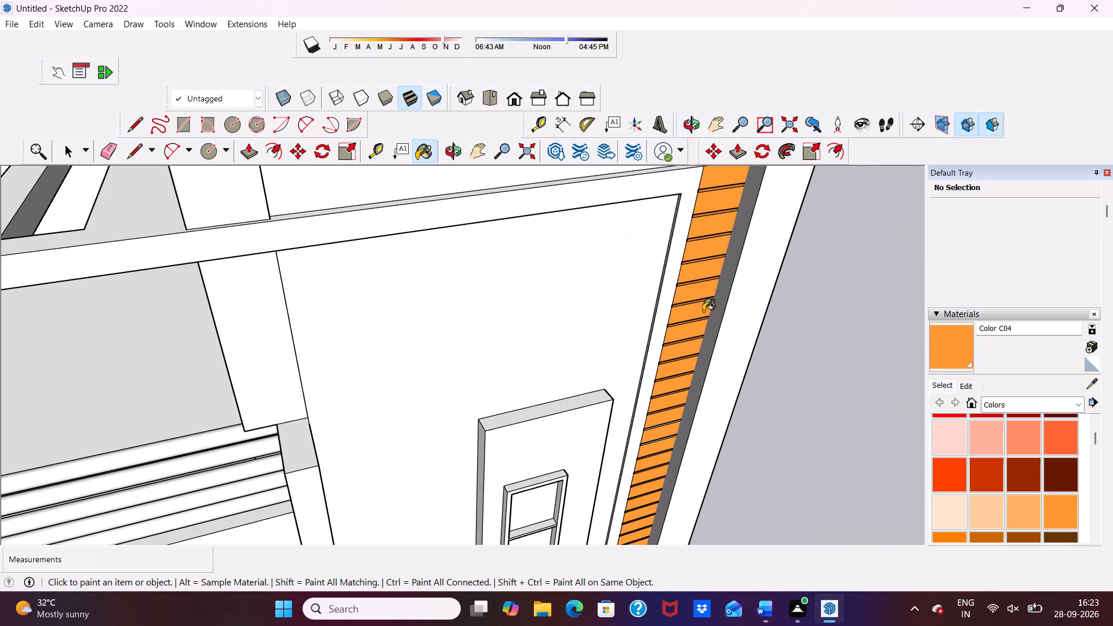
scroll(703, 311, up, 4)
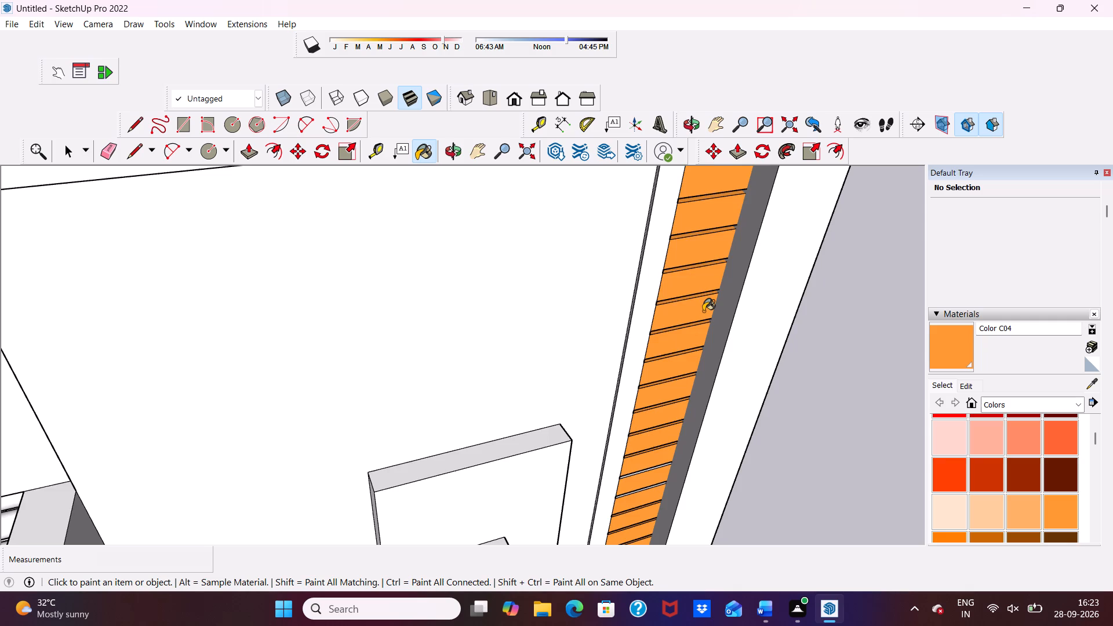
scroll(703, 311, down, 10)
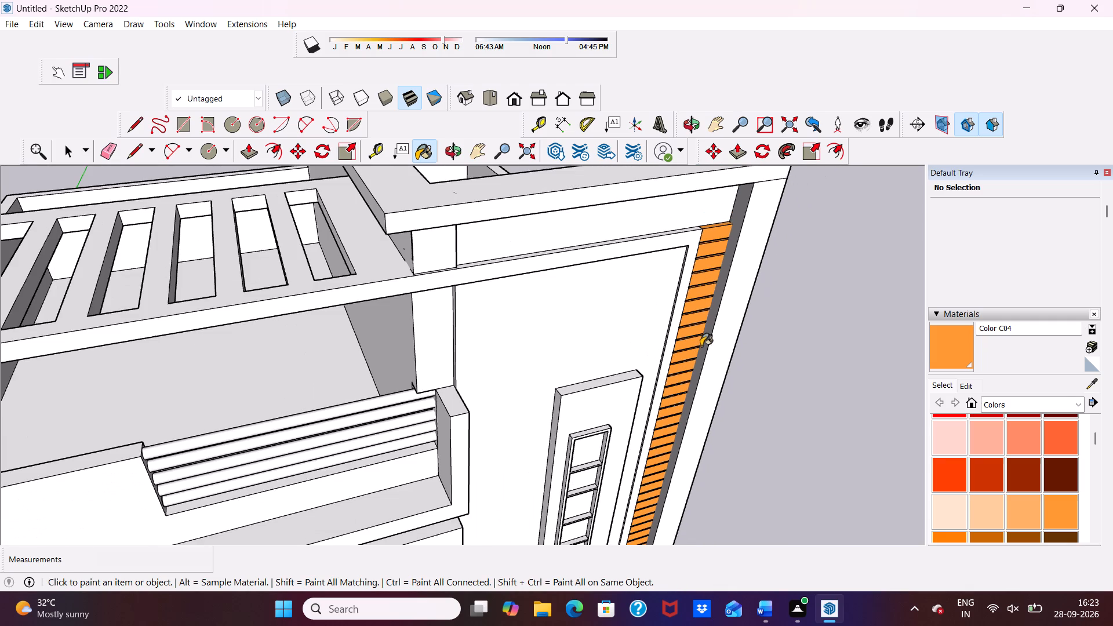
scroll(734, 395, down, 2)
middle_drag(803, 401, 792, 275)
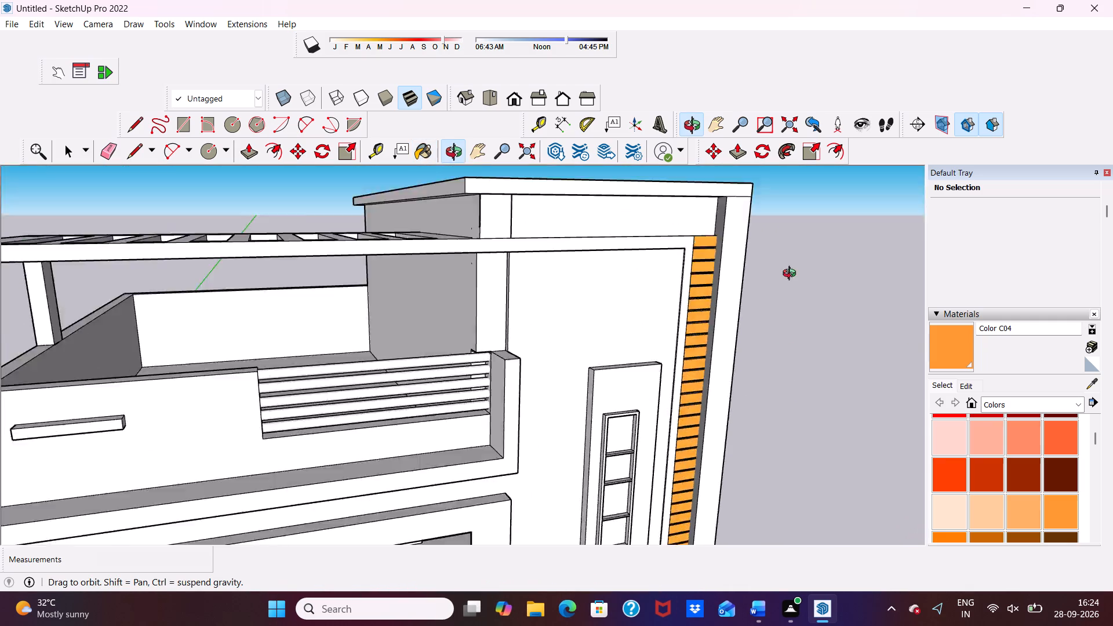
middle_drag(792, 275, 725, 219)
scroll(677, 176, up, 1)
click(677, 176)
scroll(696, 200, down, 1)
middle_drag(696, 200, 774, 216)
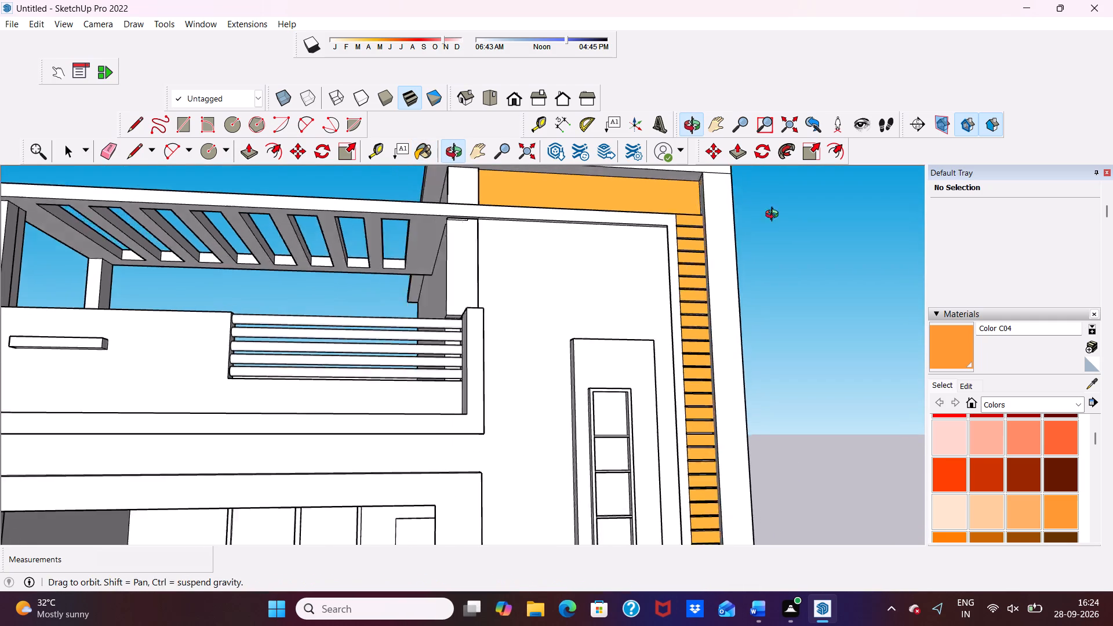
middle_drag(774, 216, 799, 224)
click(672, 219)
scroll(676, 264, down, 2)
middle_drag(680, 307, 533, 191)
click(541, 172)
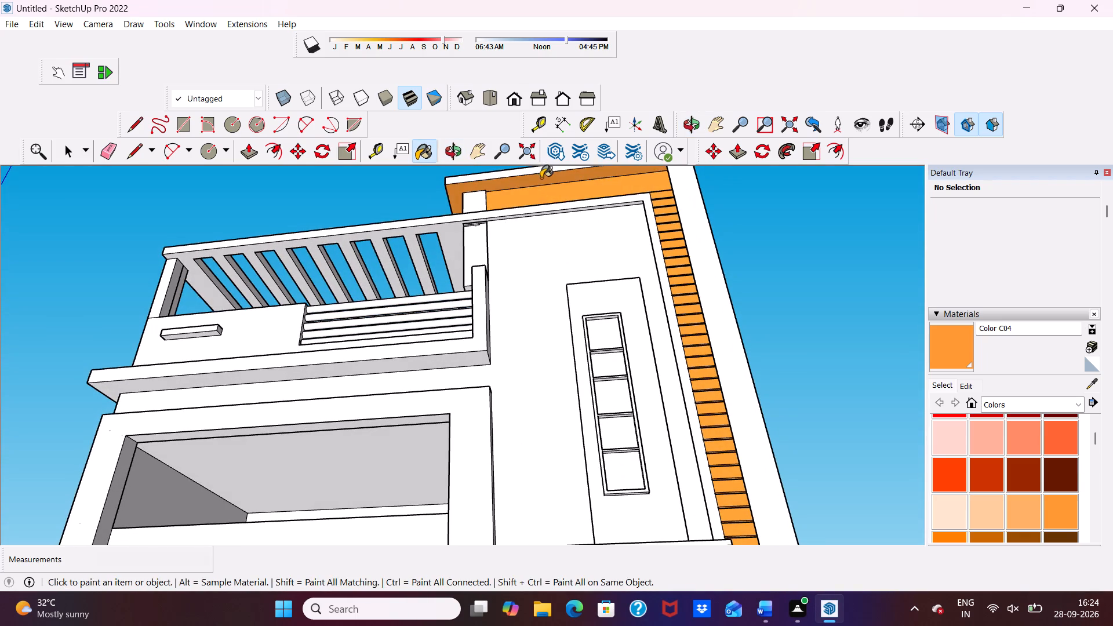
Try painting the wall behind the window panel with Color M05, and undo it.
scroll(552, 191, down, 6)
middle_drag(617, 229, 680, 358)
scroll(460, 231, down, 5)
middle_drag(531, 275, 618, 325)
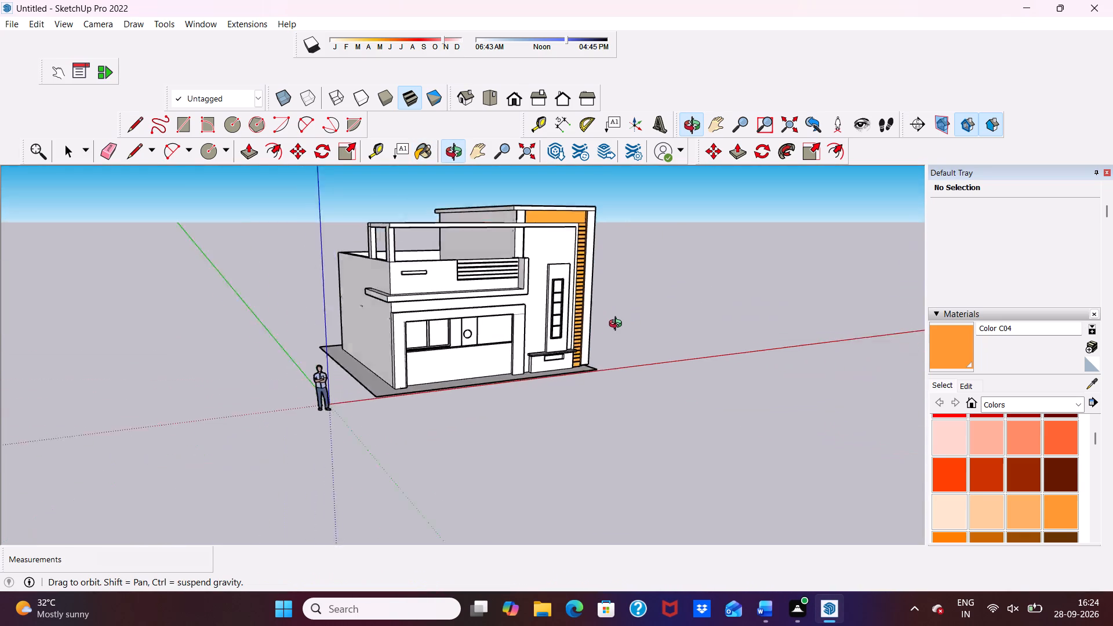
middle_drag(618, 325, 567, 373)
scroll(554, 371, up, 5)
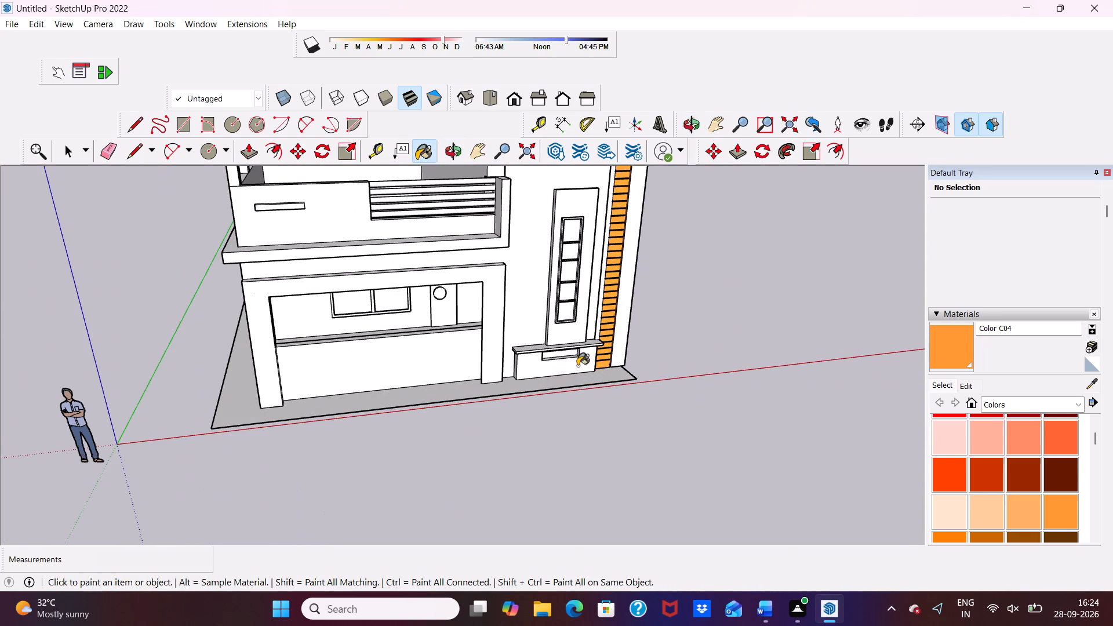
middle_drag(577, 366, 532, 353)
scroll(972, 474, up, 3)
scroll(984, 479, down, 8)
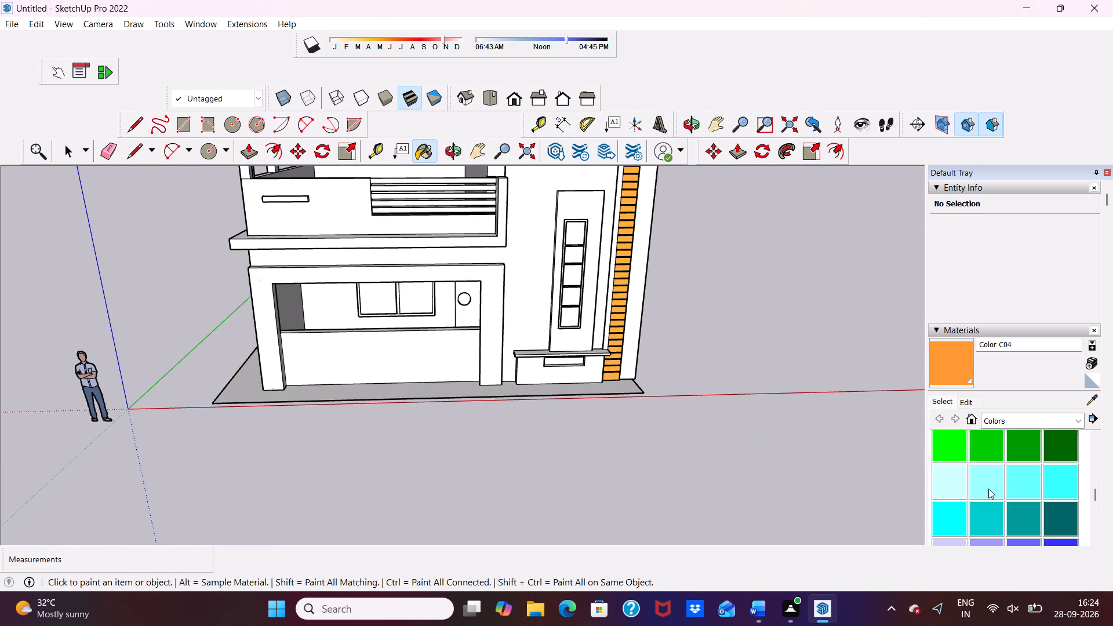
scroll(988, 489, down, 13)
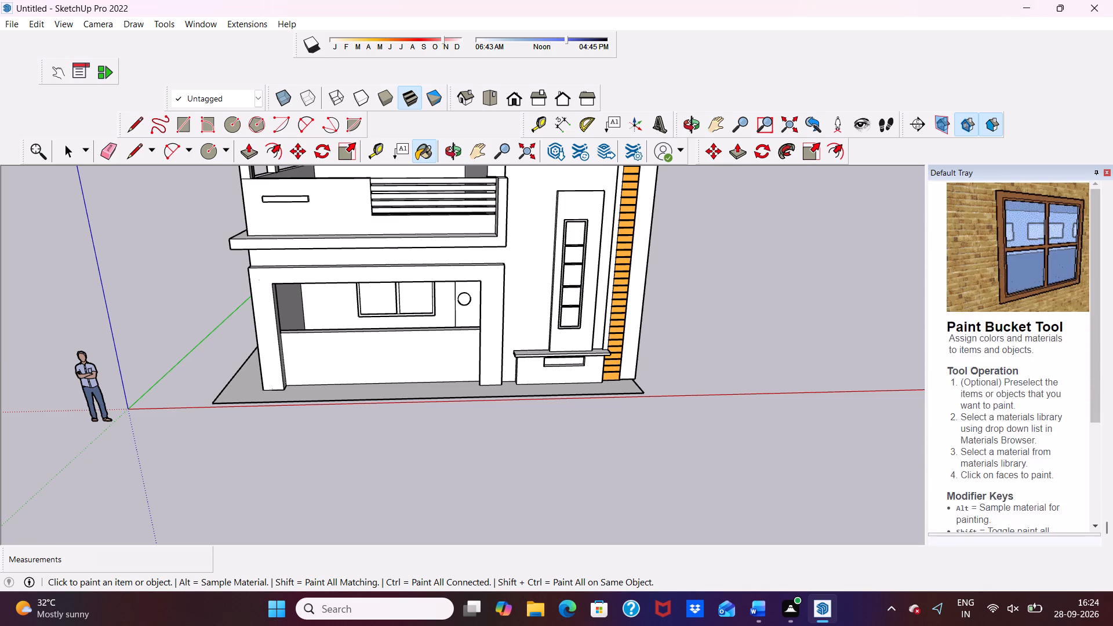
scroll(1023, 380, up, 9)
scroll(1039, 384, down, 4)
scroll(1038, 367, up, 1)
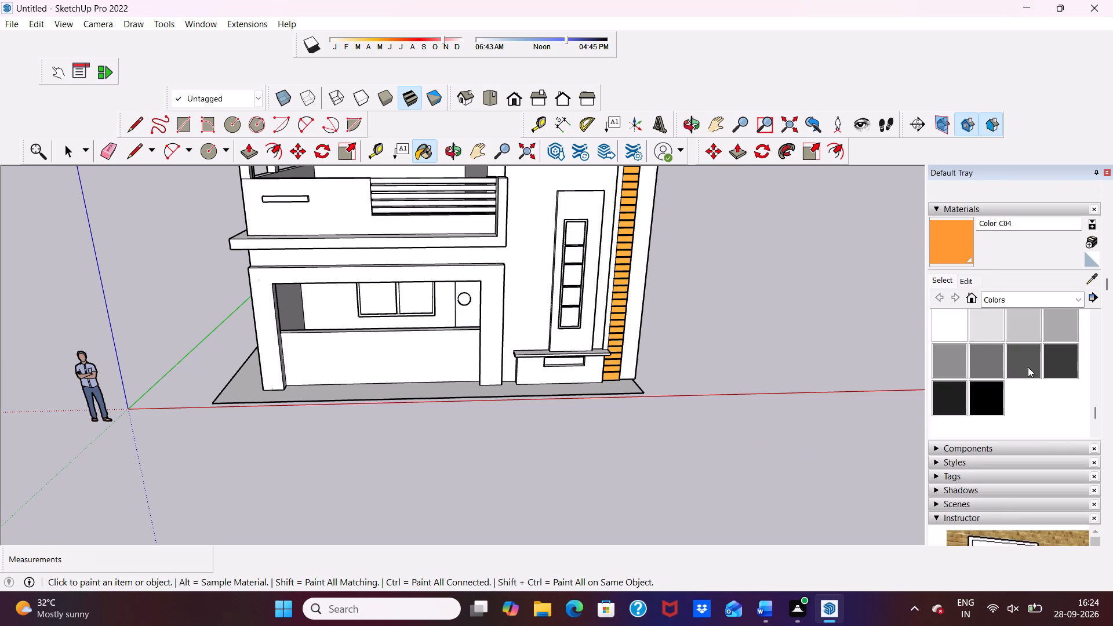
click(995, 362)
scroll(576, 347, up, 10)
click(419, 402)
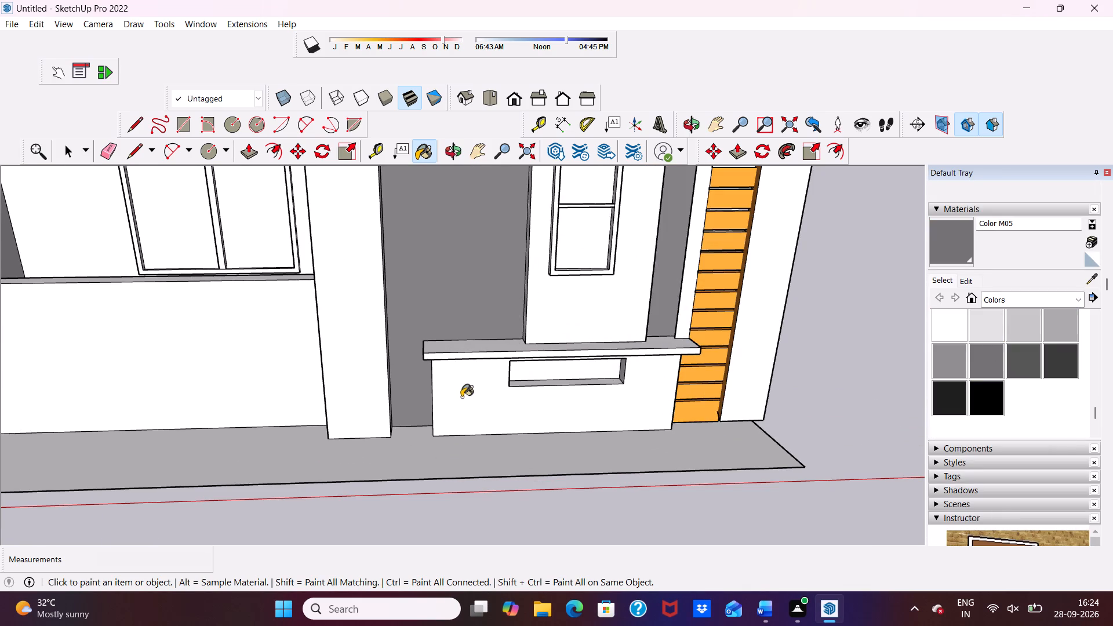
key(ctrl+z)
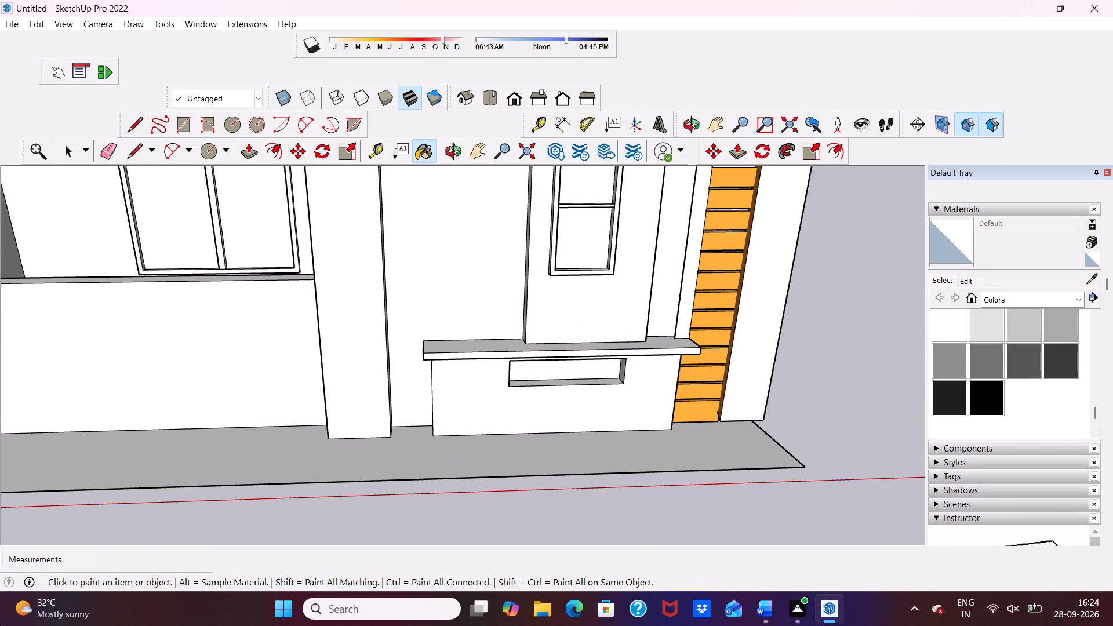
Paint the front face of the low wall beneath the window panel with grey Color M05.
scroll(520, 192, down, 2)
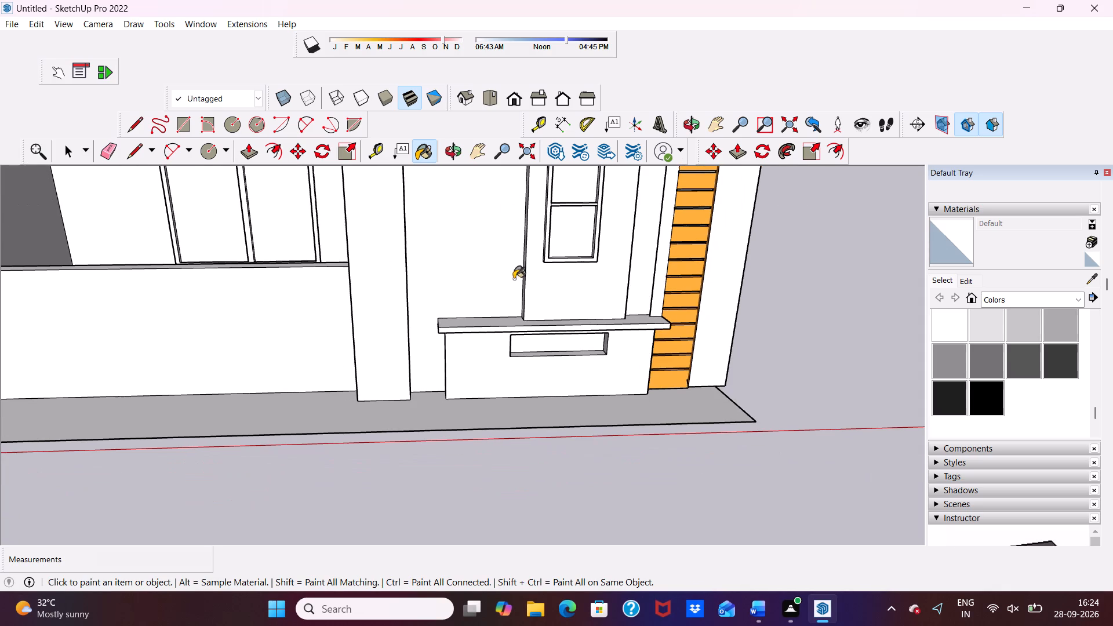
click(488, 368)
scroll(488, 367, up, 3)
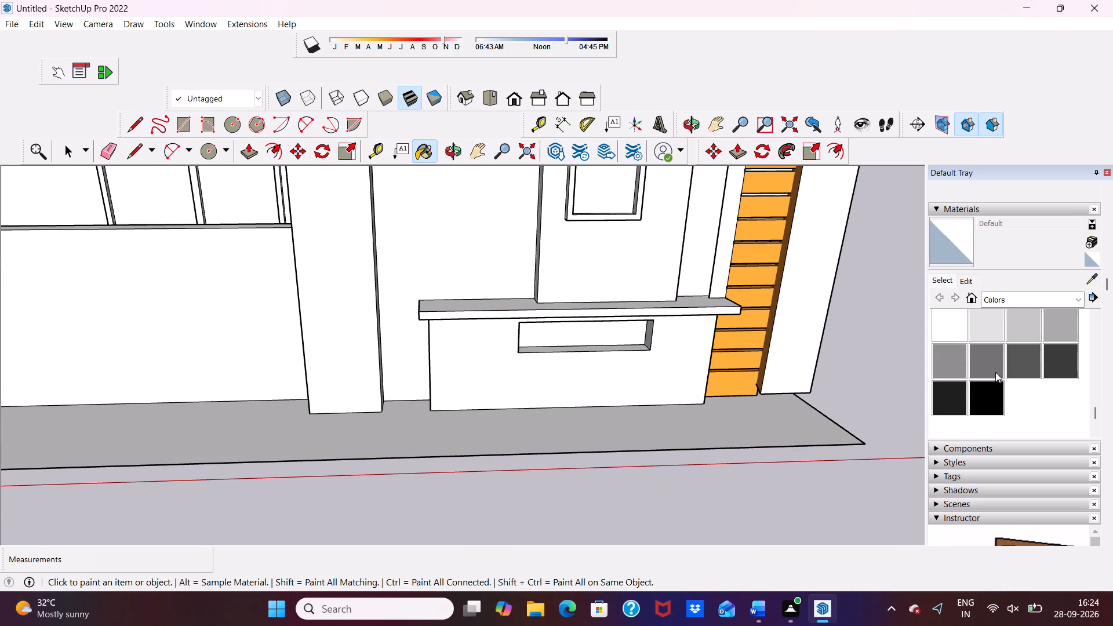
click(993, 357)
scroll(648, 420, up, 5)
click(481, 377)
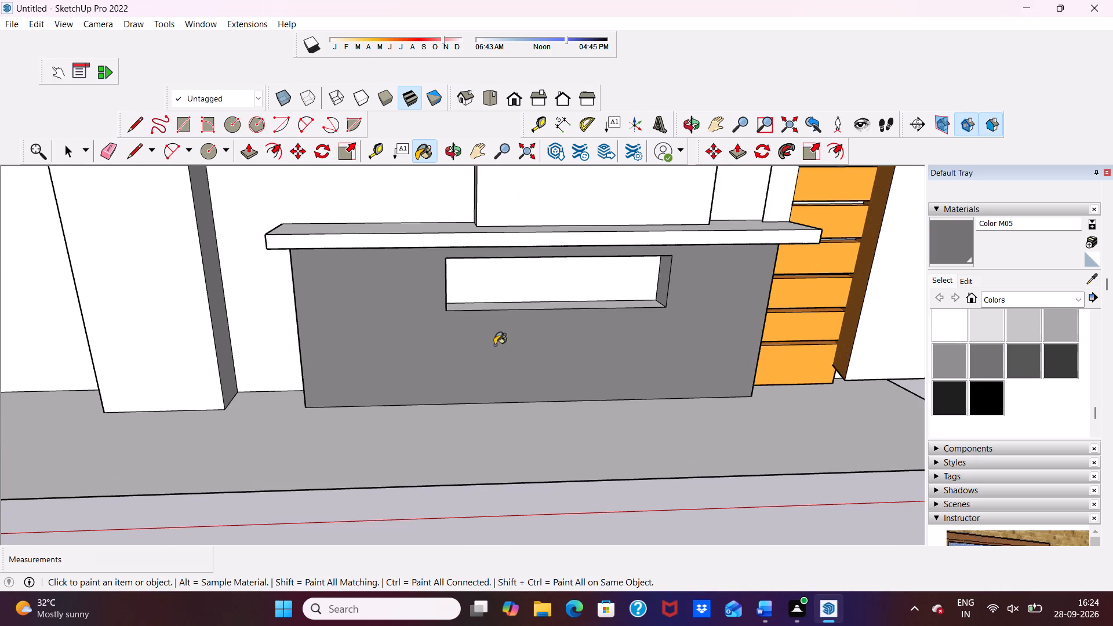
Paint the top and front edge of the ledge slab on the low wall with Color M05.
scroll(503, 316, up, 1)
middle_drag(507, 307, 522, 219)
scroll(521, 212, up, 5)
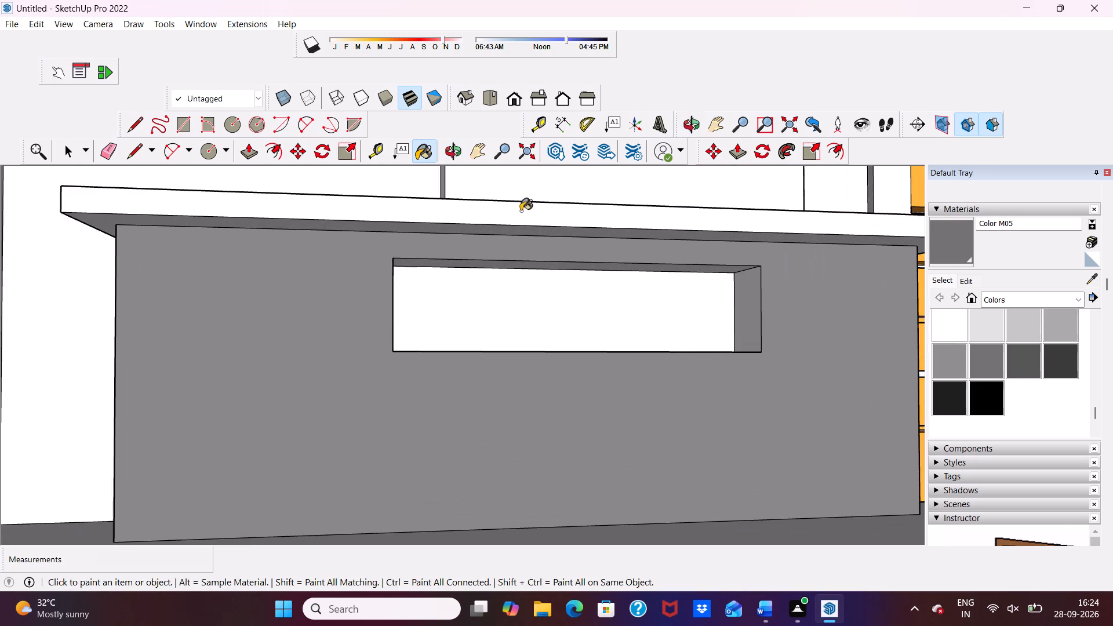
scroll(493, 246, up, 3)
scroll(406, 223, down, 2)
middle_drag(403, 227, 298, 287)
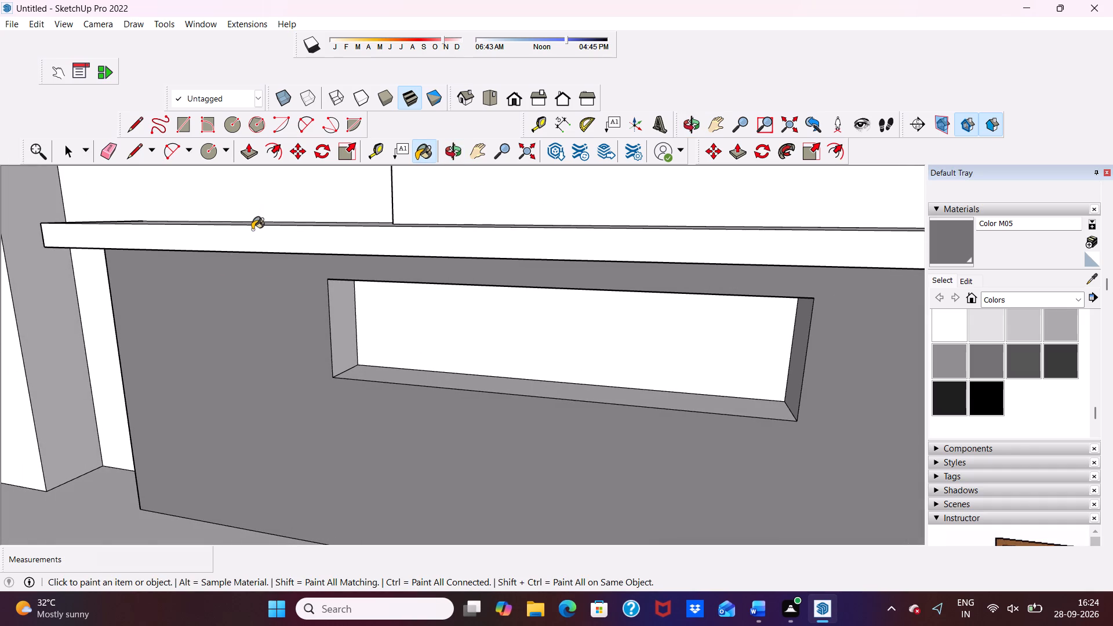
scroll(252, 230, up, 4)
scroll(252, 230, down, 1)
middle_drag(252, 228, 245, 305)
click(249, 264)
middle_drag(245, 301, 387, 165)
scroll(348, 240, down, 10)
click(329, 240)
Paint the ledge slab's and low wall's end faces on the garage-opening side with Color M05.
scroll(323, 245, down, 2)
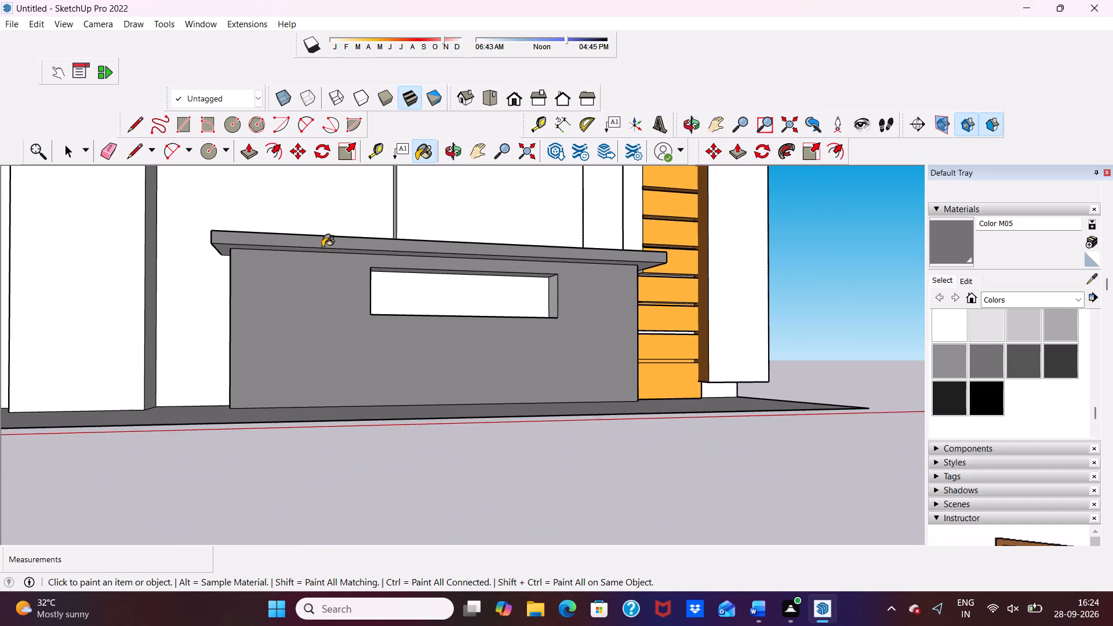
middle_drag(322, 246, 504, 280)
scroll(315, 268, up, 1)
click(327, 250)
click(344, 321)
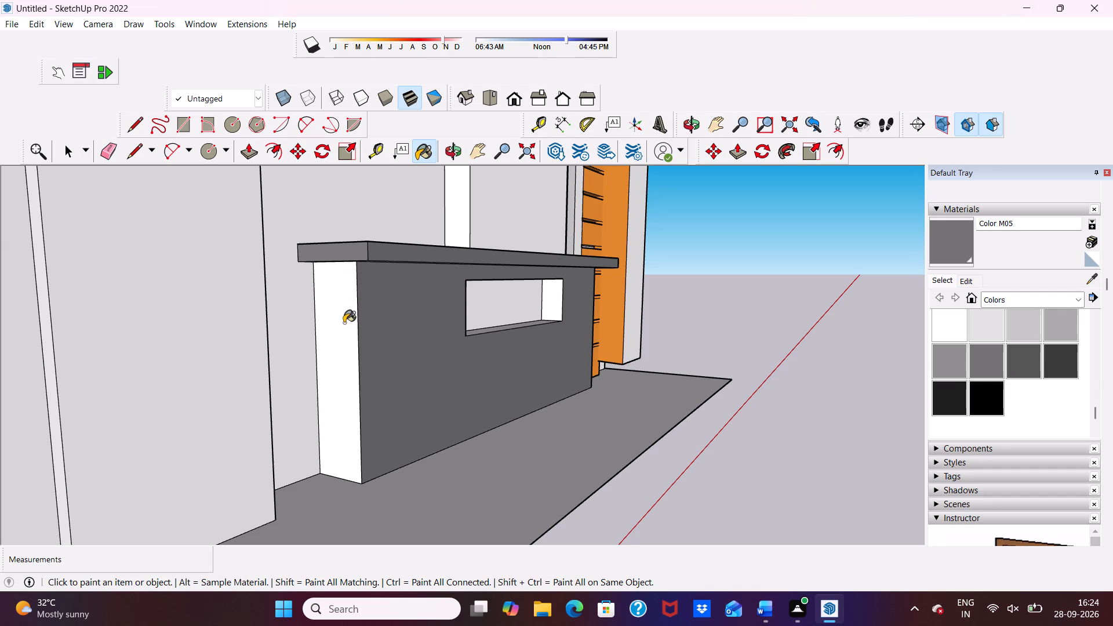
Paint the low wall's and ledge slab's end faces beside the orange strip with Color M05.
middle_drag(347, 321, 0, 281)
scroll(632, 315, up, 4)
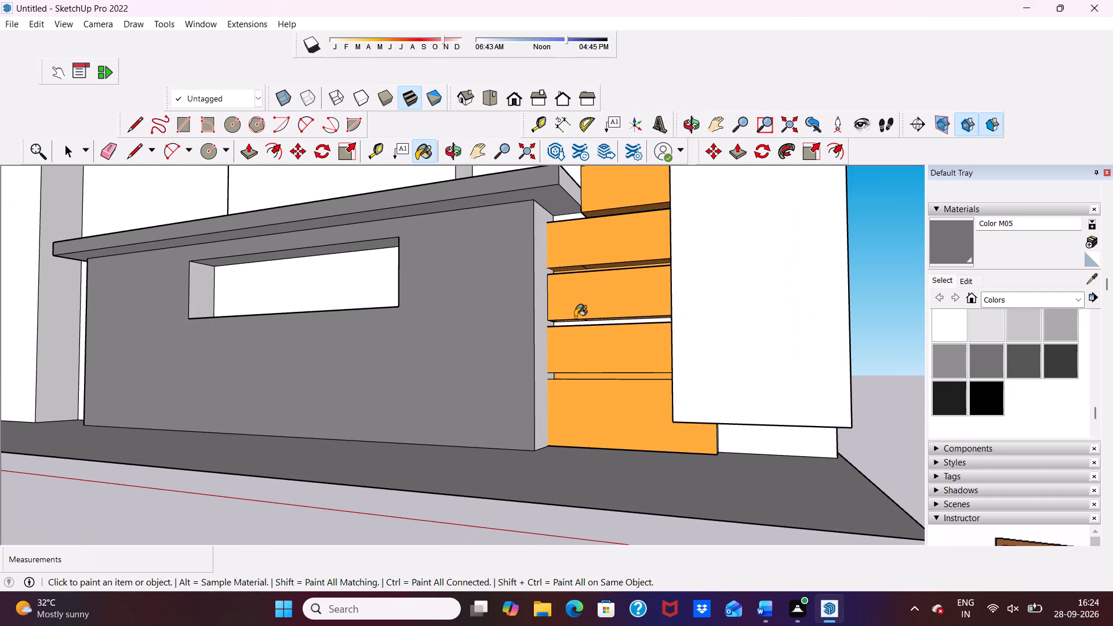
click(530, 323)
click(541, 315)
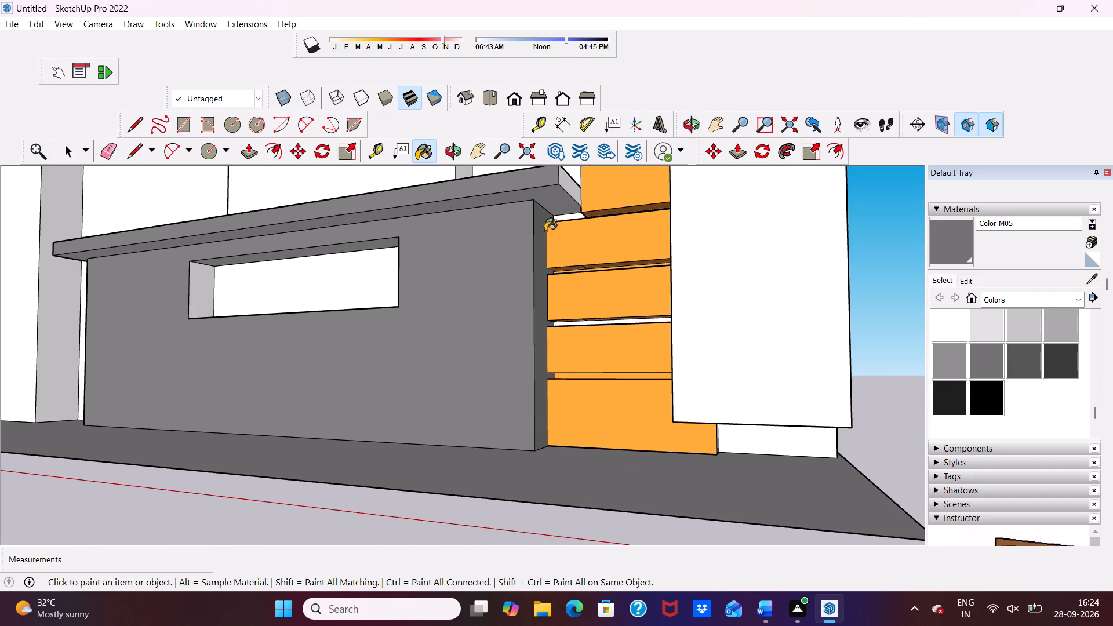
click(563, 181)
Paint the front face of the tall window panel above the ledge with Color M05.
scroll(562, 198, down, 10)
middle_drag(559, 265, 557, 337)
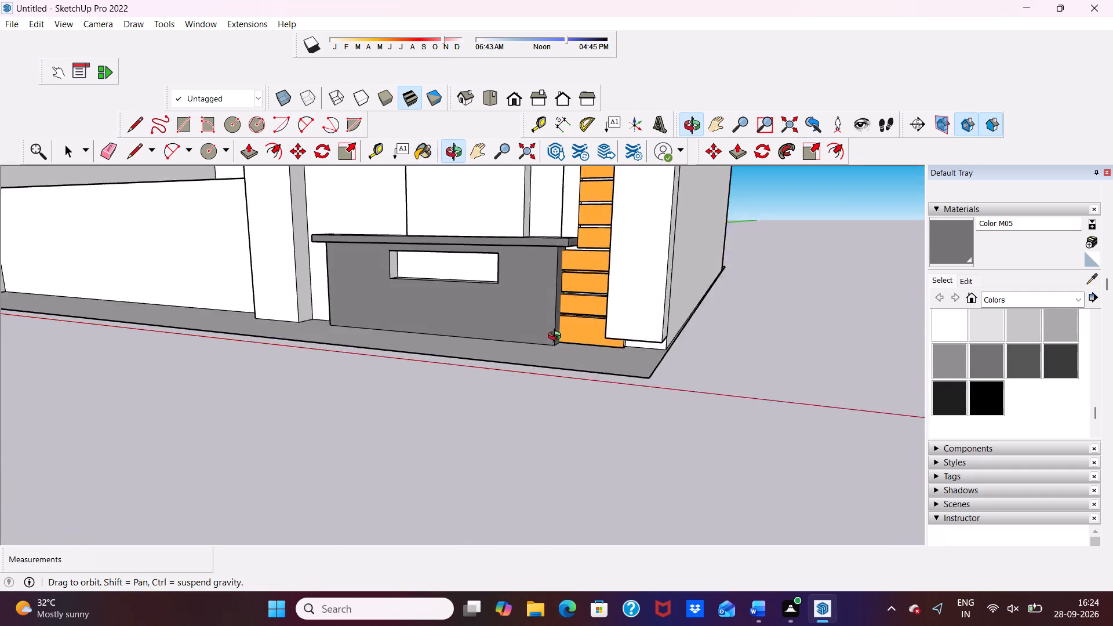
middle_drag(557, 337, 559, 350)
scroll(563, 257, down, 5)
middle_drag(514, 286, 598, 191)
scroll(588, 225, down, 3)
scroll(586, 287, up, 1)
scroll(584, 296, down, 2)
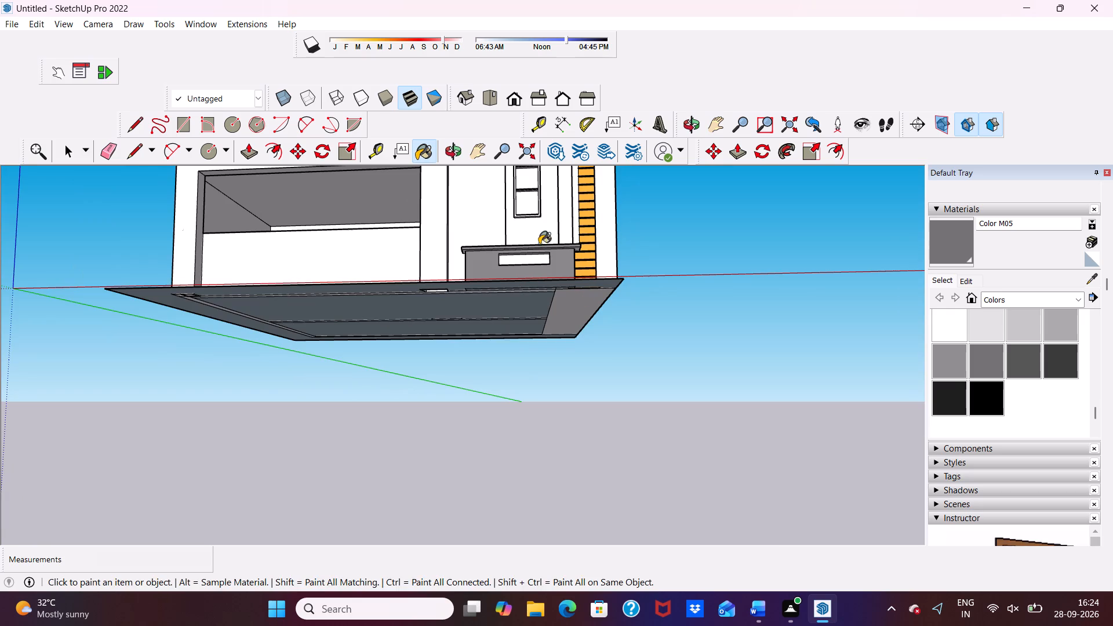
middle_drag(539, 243, 555, 349)
click(542, 272)
Paint both narrow side faces of the tall window panel with Color M05.
scroll(530, 254, down, 3)
scroll(537, 271, up, 1)
scroll(538, 274, down, 1)
middle_drag(539, 267, 790, 242)
scroll(524, 187, up, 5)
scroll(482, 228, up, 6)
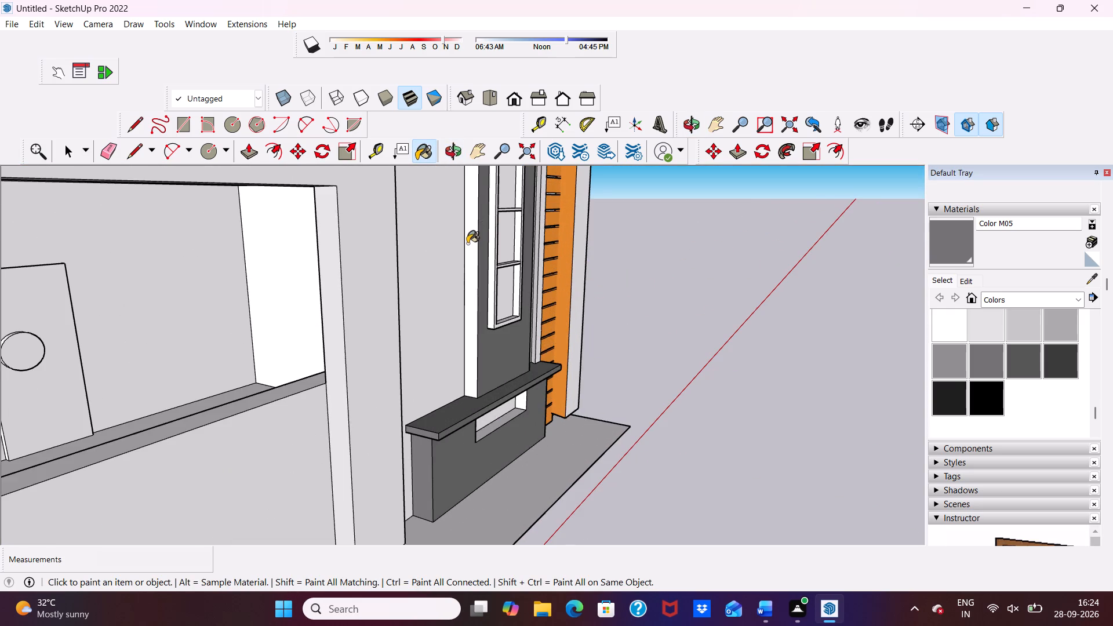
click(467, 244)
scroll(474, 240, down, 4)
middle_drag(474, 239, 260, 243)
middle_drag(474, 254, 213, 278)
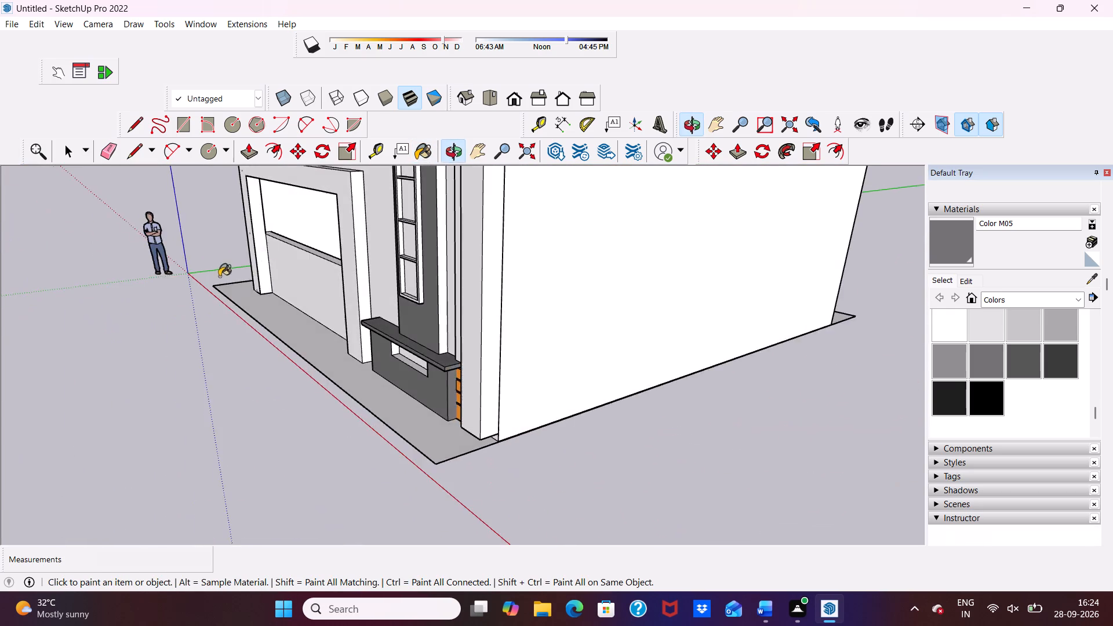
scroll(401, 228, up, 4)
click(464, 217)
Paint the top face of the tall window panel with Color M05.
scroll(464, 233, down, 7)
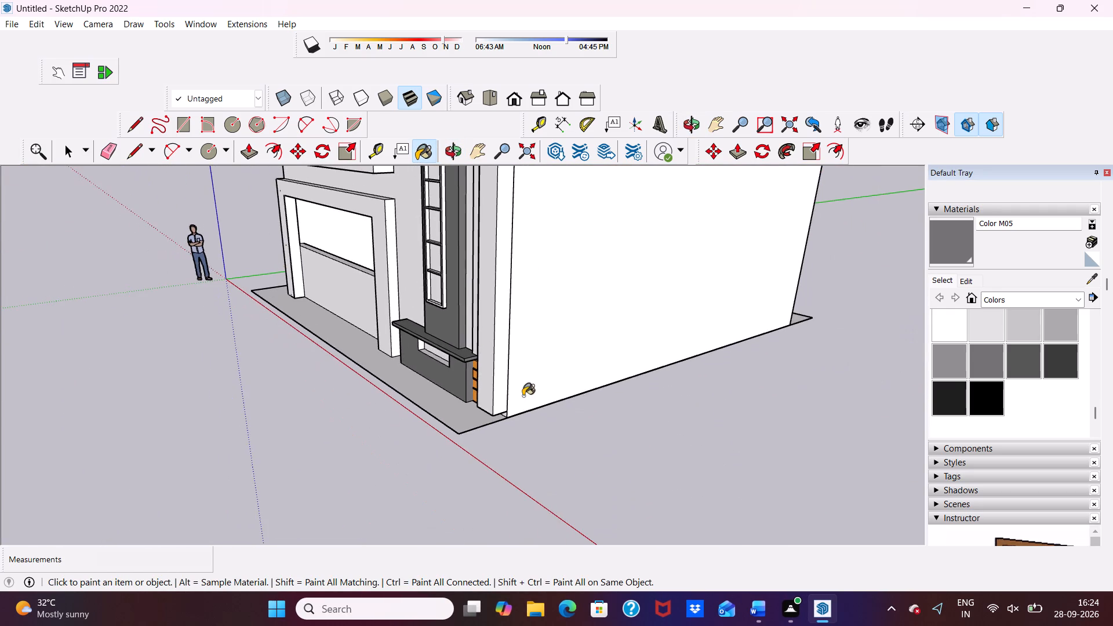
scroll(481, 294, down, 5)
middle_drag(442, 283, 610, 287)
scroll(517, 205, up, 2)
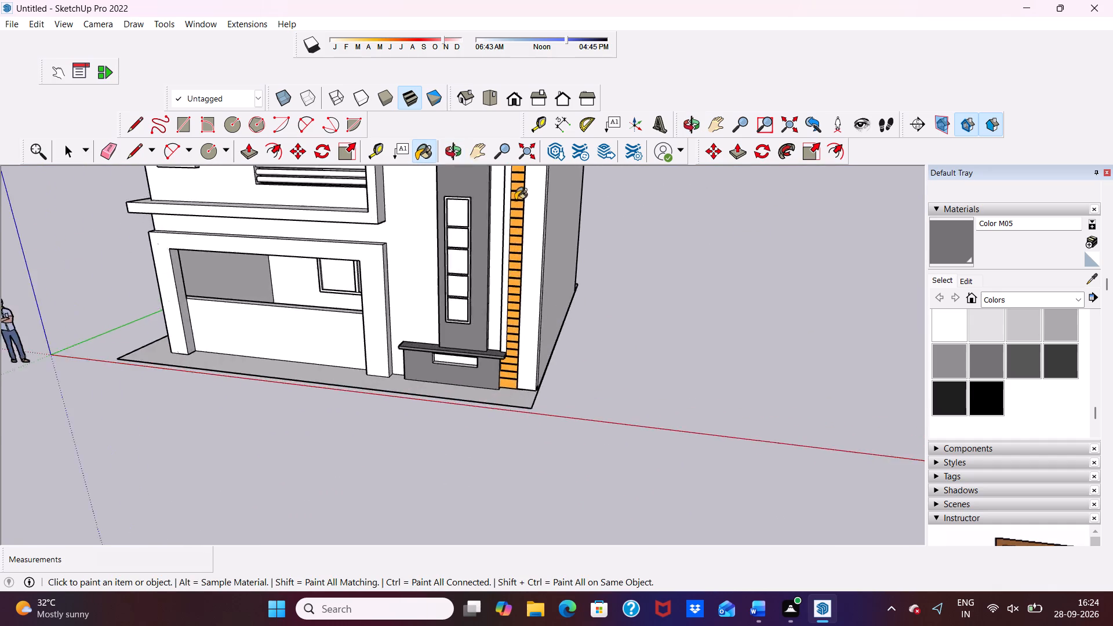
scroll(515, 218, down, 6)
scroll(490, 166, up, 15)
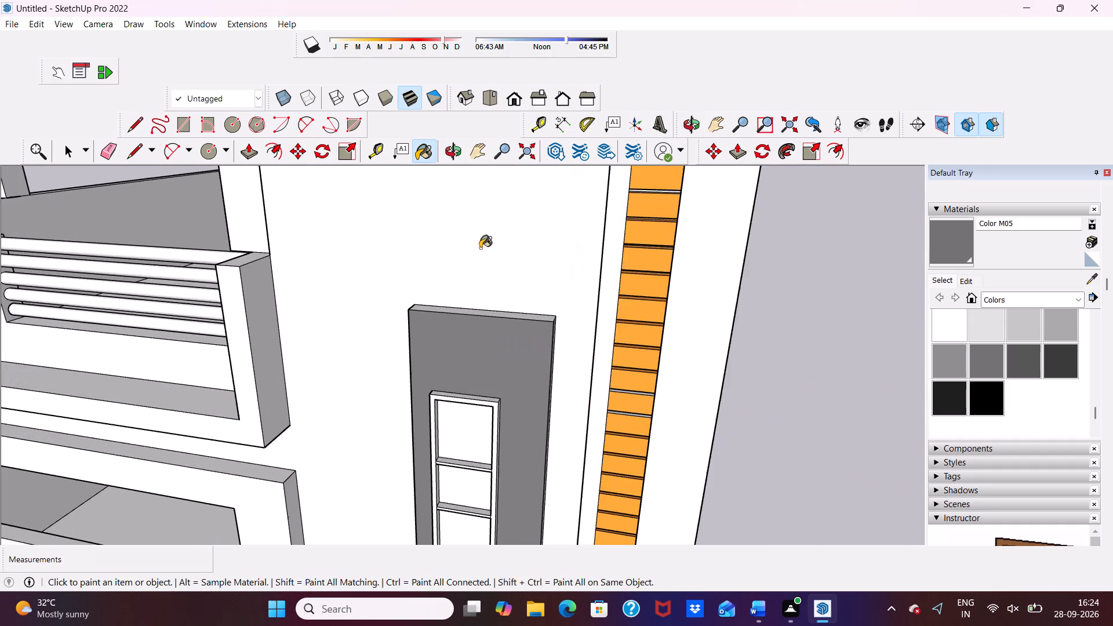
scroll(480, 248, up, 6)
click(469, 318)
Paint the underside of the ledge slab over the low wall with Color M05.
scroll(469, 318, down, 5)
middle_drag(470, 318, 481, 309)
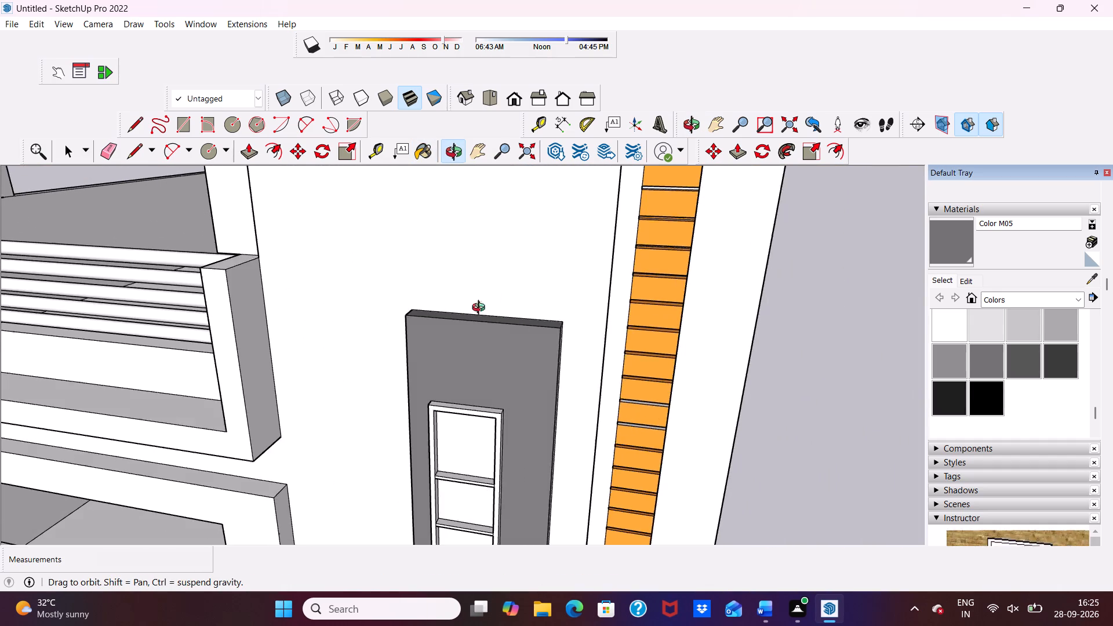
middle_drag(481, 309, 714, 209)
scroll(304, 410, up, 2)
scroll(415, 310, down, 11)
middle_drag(493, 362, 634, 283)
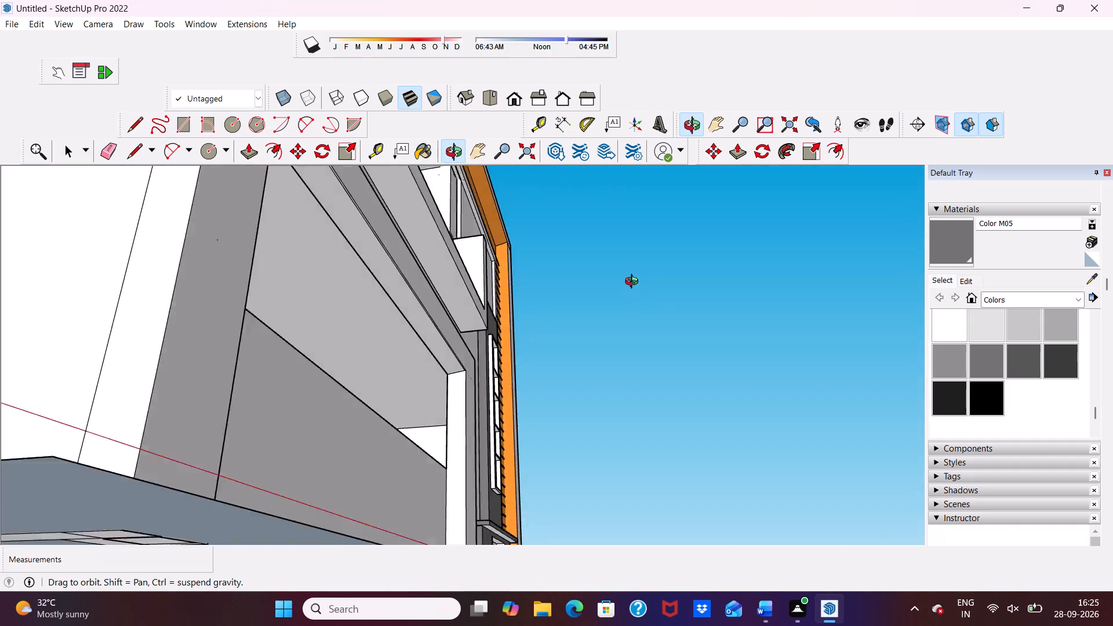
middle_drag(634, 283, 463, 352)
scroll(483, 425, up, 6)
scroll(464, 266, down, 5)
scroll(461, 260, up, 1)
scroll(464, 272, down, 1)
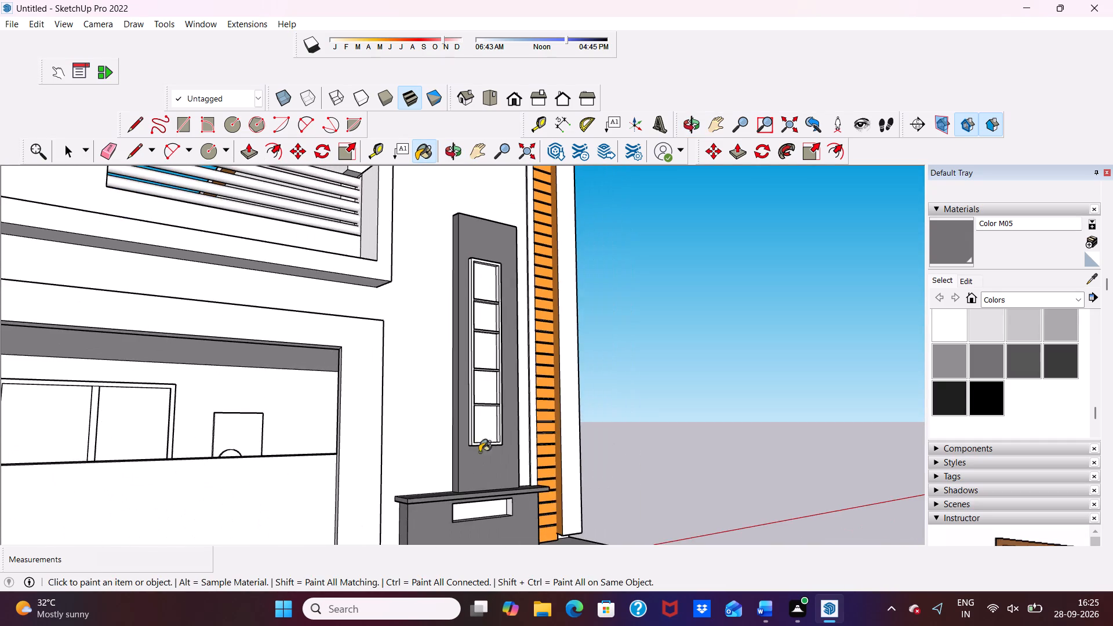
middle_drag(479, 454, 406, 358)
scroll(452, 455, up, 7)
middle_drag(446, 488, 441, 434)
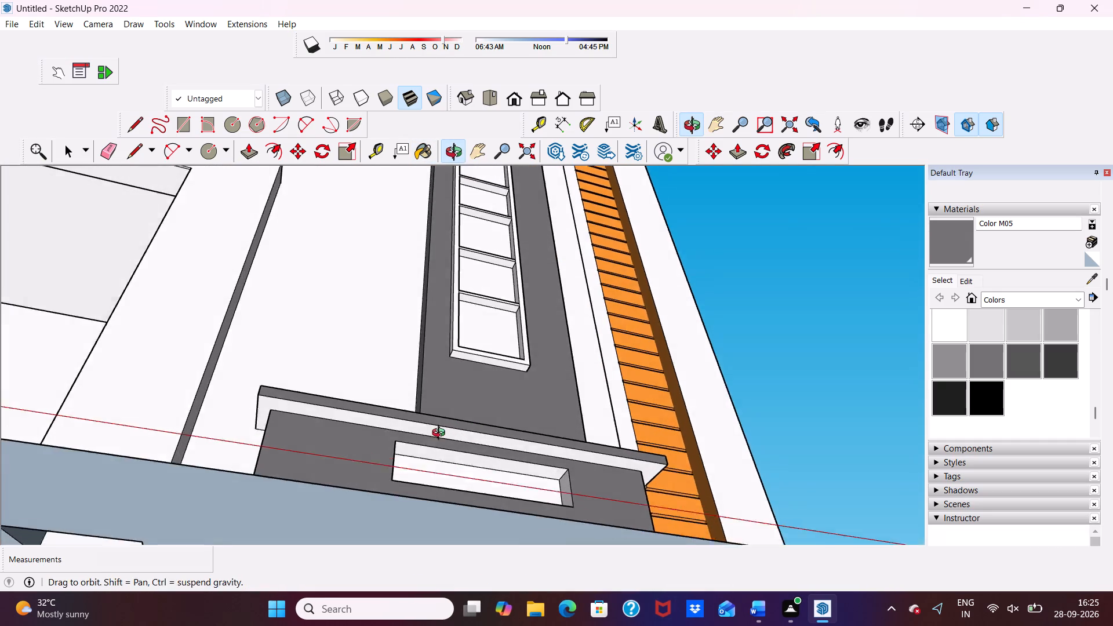
middle_drag(441, 434, 441, 434)
scroll(441, 434, up, 4)
click(441, 418)
Paint the upper inner face of the low wall's rectangular niche with Color M05.
middle_drag(441, 418, 625, 461)
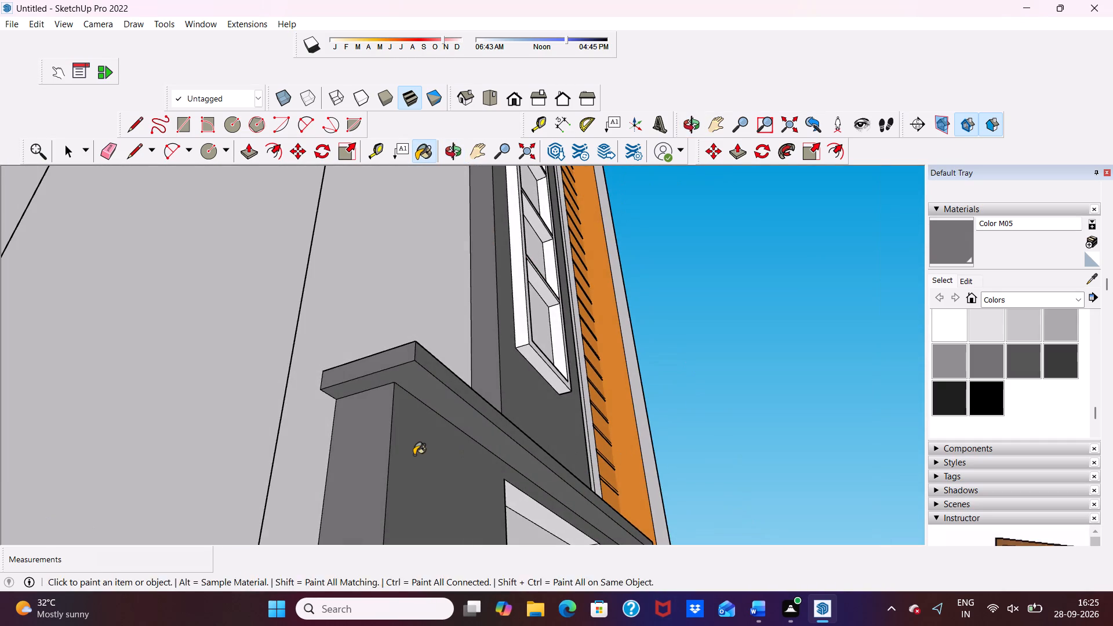
middle_drag(414, 452, 160, 430)
scroll(582, 515, up, 3)
click(598, 457)
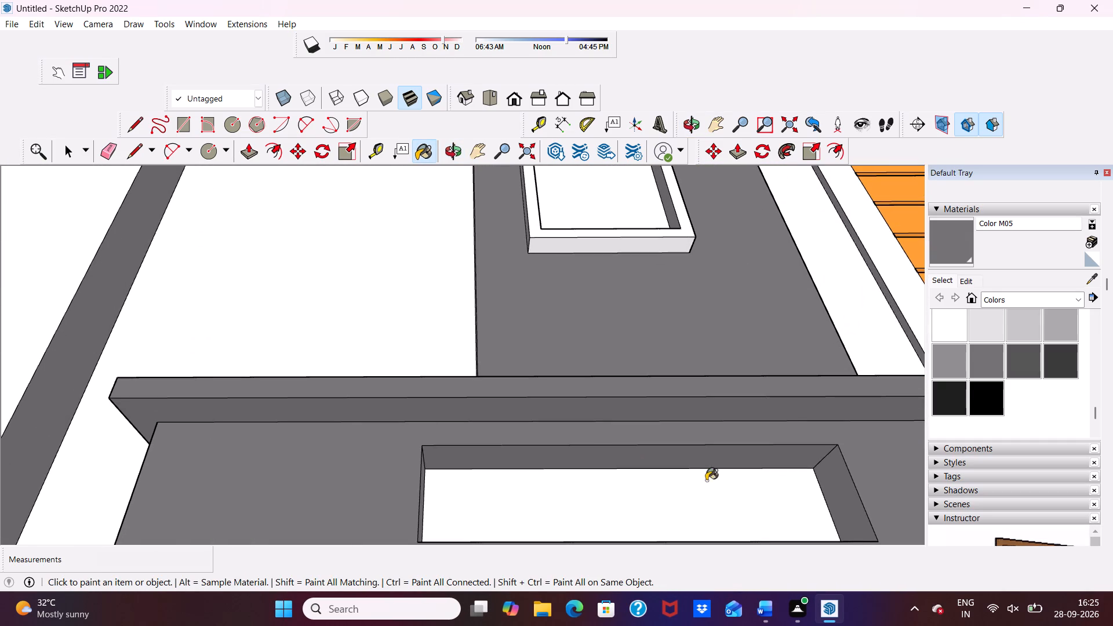
Paint the two side faces and the bottom inner face of the low wall's rectangular niche with Color M05.
middle_drag(810, 480, 636, 518)
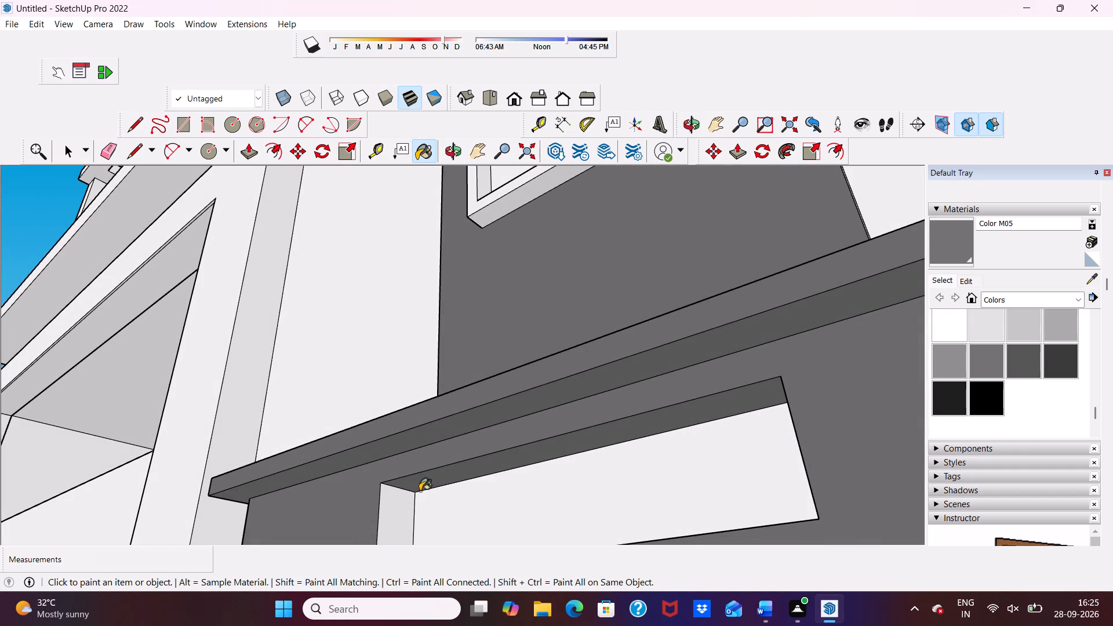
click(395, 508)
scroll(494, 408, down, 5)
middle_drag(568, 370, 667, 531)
scroll(590, 479, up, 5)
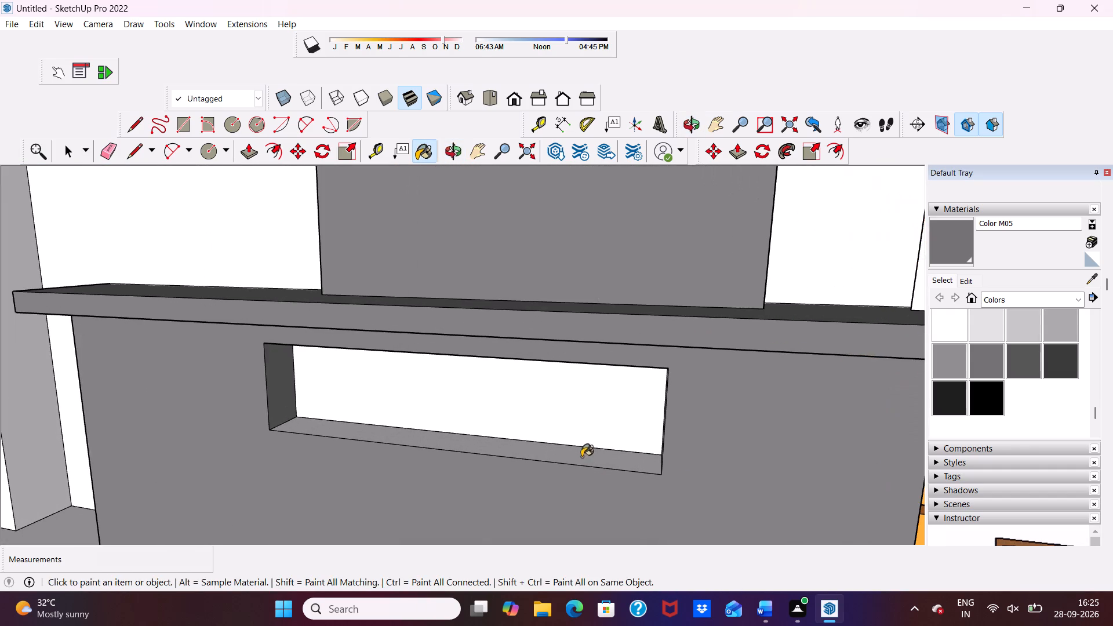
click(581, 453)
scroll(582, 454, down, 1)
middle_drag(582, 453, 677, 427)
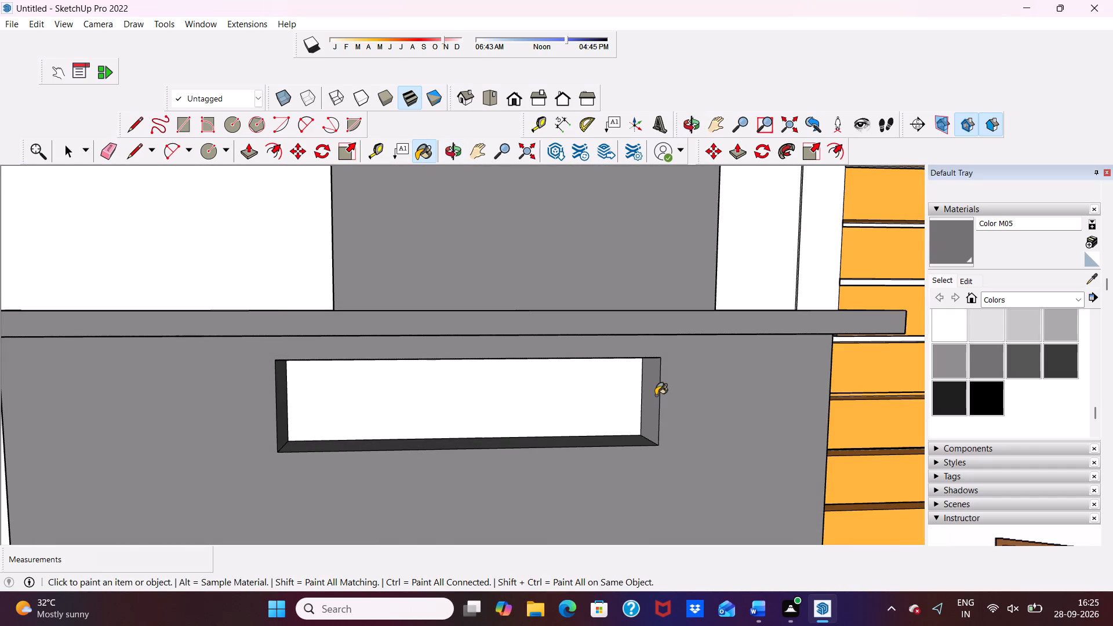
click(656, 395)
Paint the front face of the tall window's frame with Color M08.
scroll(650, 392, down, 4)
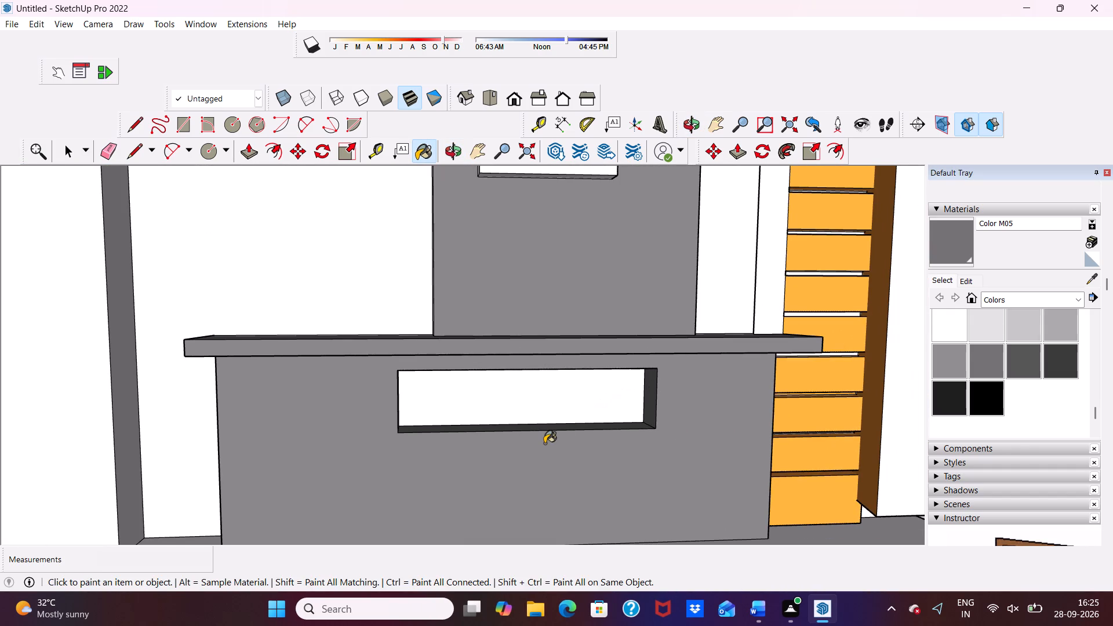
scroll(543, 445, up, 4)
scroll(543, 444, down, 11)
scroll(557, 423, up, 1)
scroll(557, 423, down, 2)
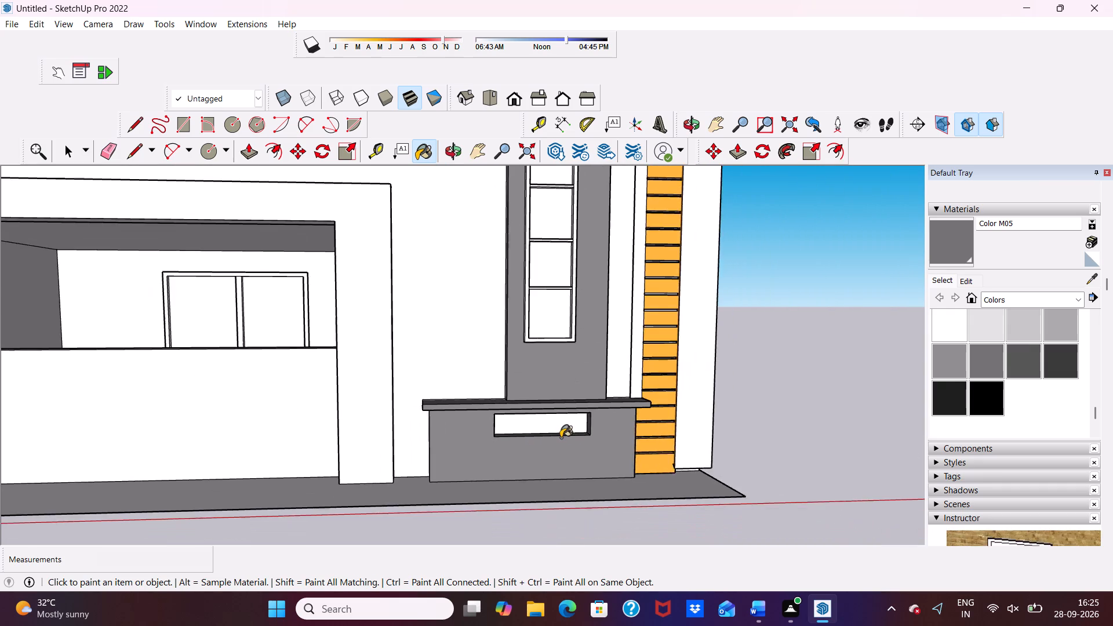
scroll(561, 438, down, 4)
scroll(561, 438, up, 1)
scroll(561, 438, down, 2)
scroll(589, 356, up, 2)
scroll(589, 356, down, 7)
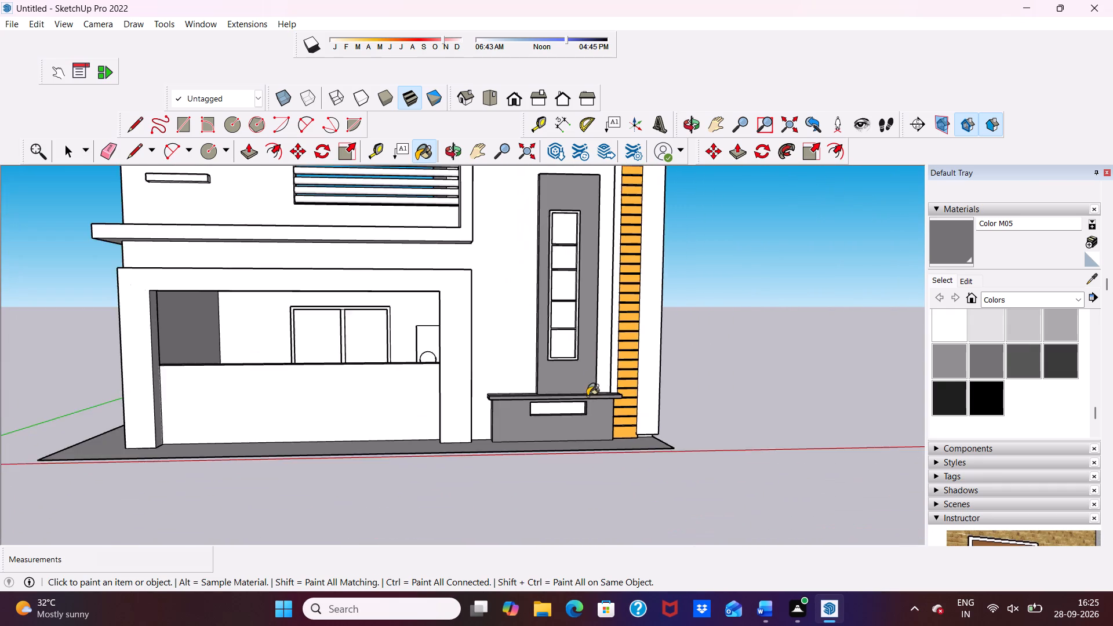
scroll(587, 396, down, 6)
scroll(555, 270, up, 16)
scroll(689, 286, up, 2)
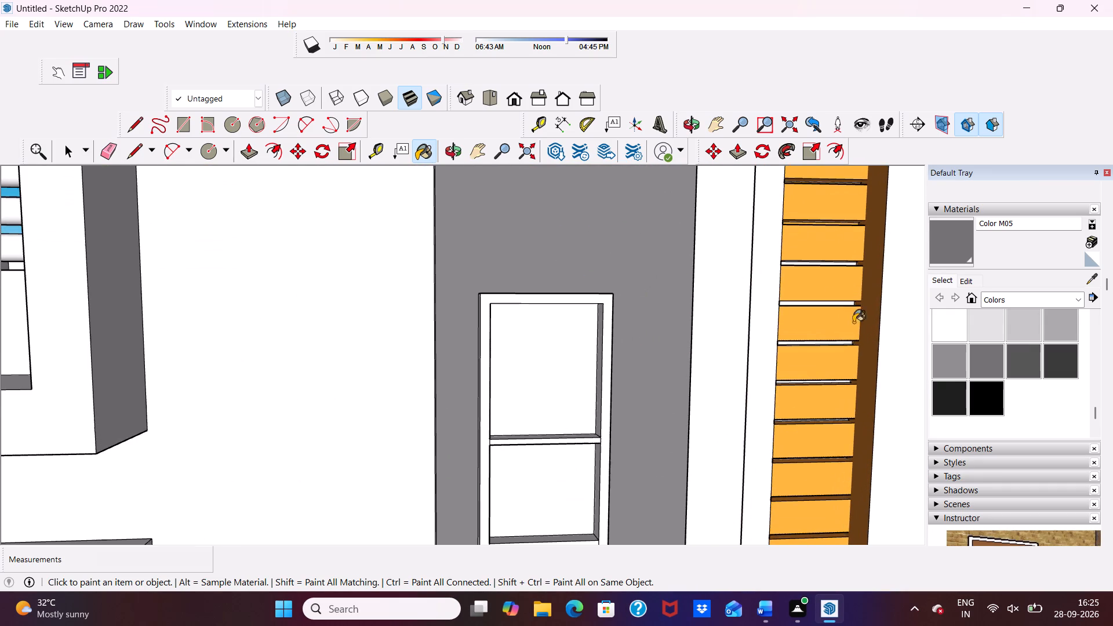
scroll(853, 322, up, 1)
click(949, 388)
scroll(591, 357, up, 3)
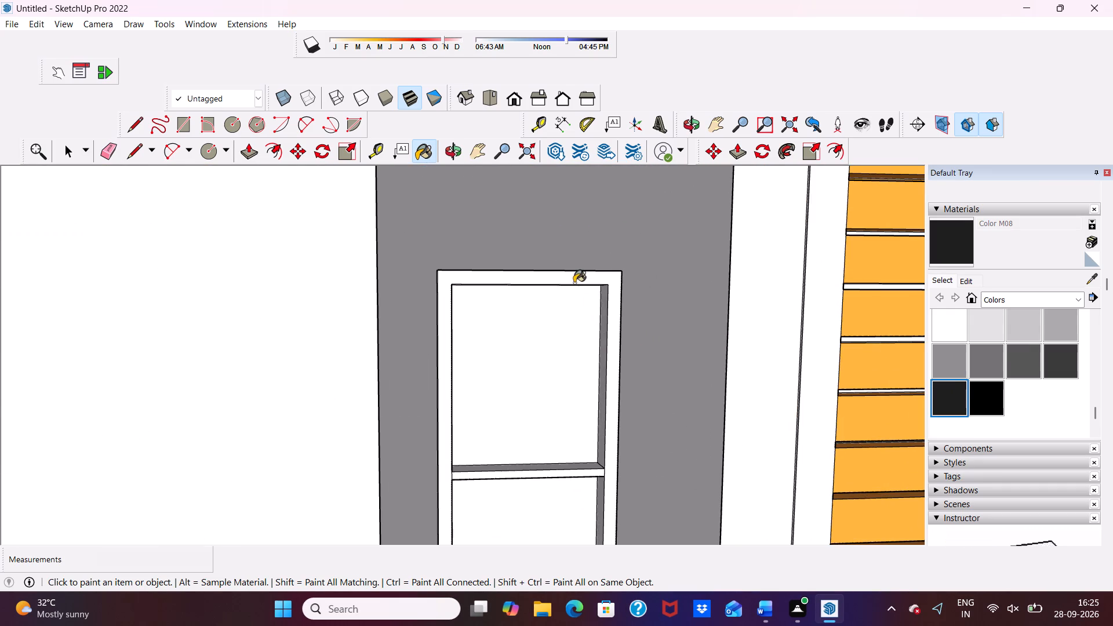
click(574, 281)
Paint the window frame's left outer side, its right inner side in the top pane and its top face with Color M08.
scroll(599, 346, up, 3)
middle_drag(601, 351, 779, 323)
scroll(607, 355, up, 1)
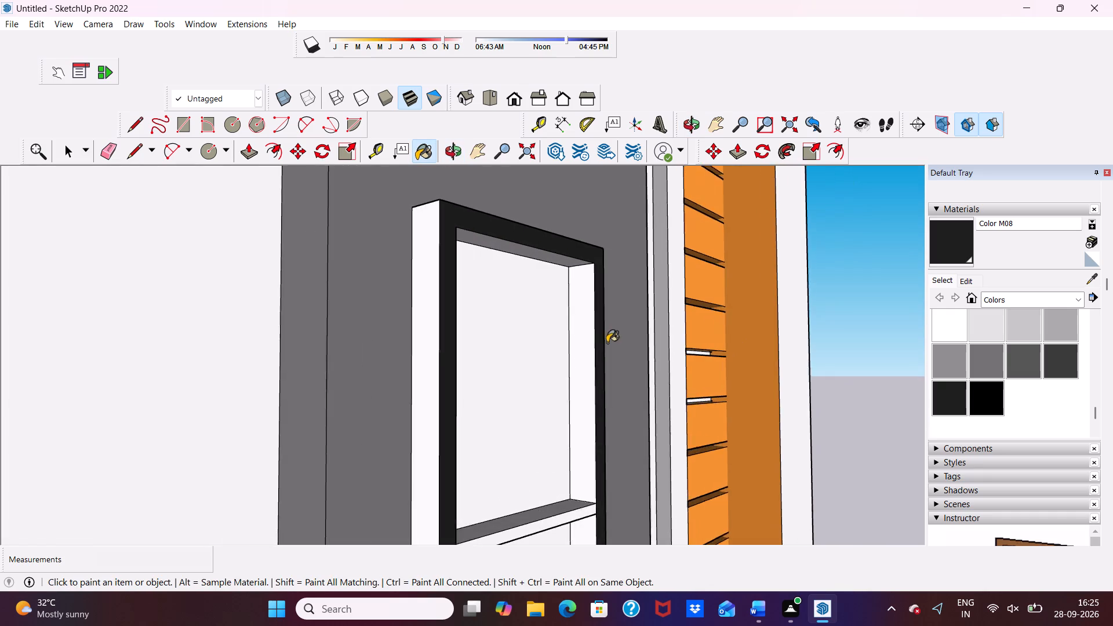
scroll(607, 343, up, 1)
click(587, 329)
click(395, 326)
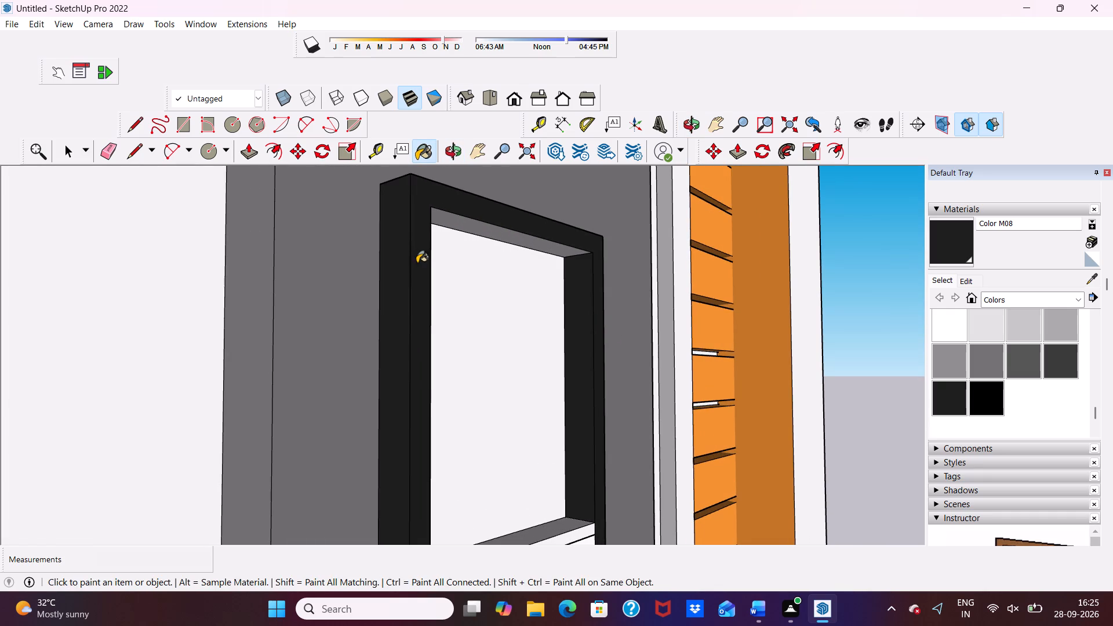
scroll(420, 239, down, 2)
scroll(421, 240, up, 1)
scroll(425, 249, down, 2)
middle_drag(427, 250, 319, 491)
click(339, 439)
Paint the first crossbar's top, front and underside and the second pane's right inner frame face with Color M08.
scroll(343, 461, down, 4)
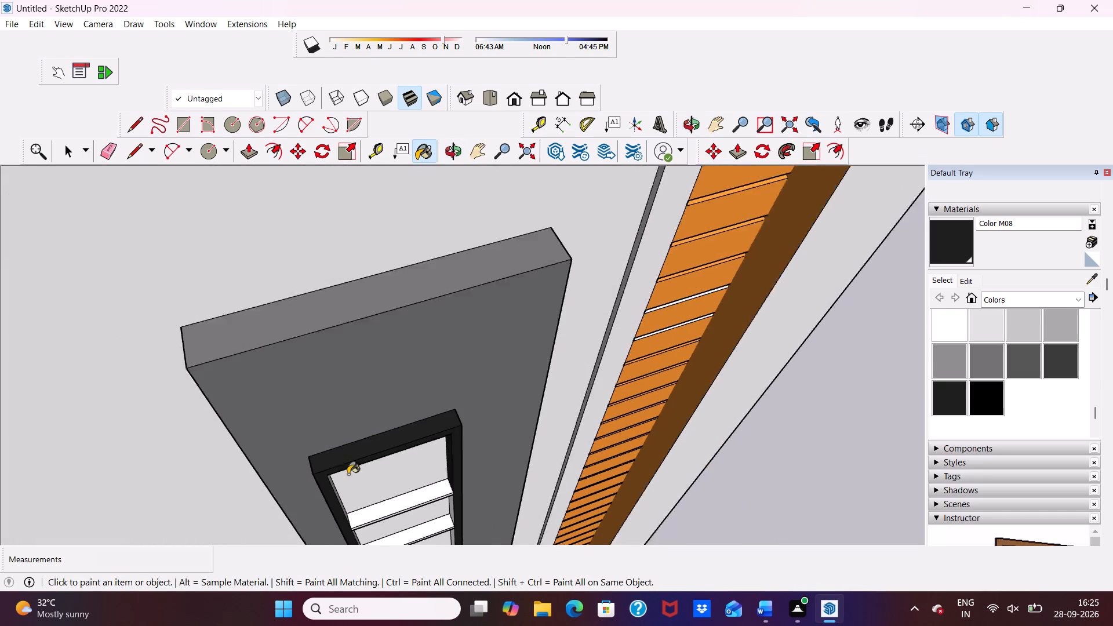
scroll(348, 474, down, 2)
middle_drag(348, 472, 398, 289)
scroll(425, 361, up, 5)
click(419, 432)
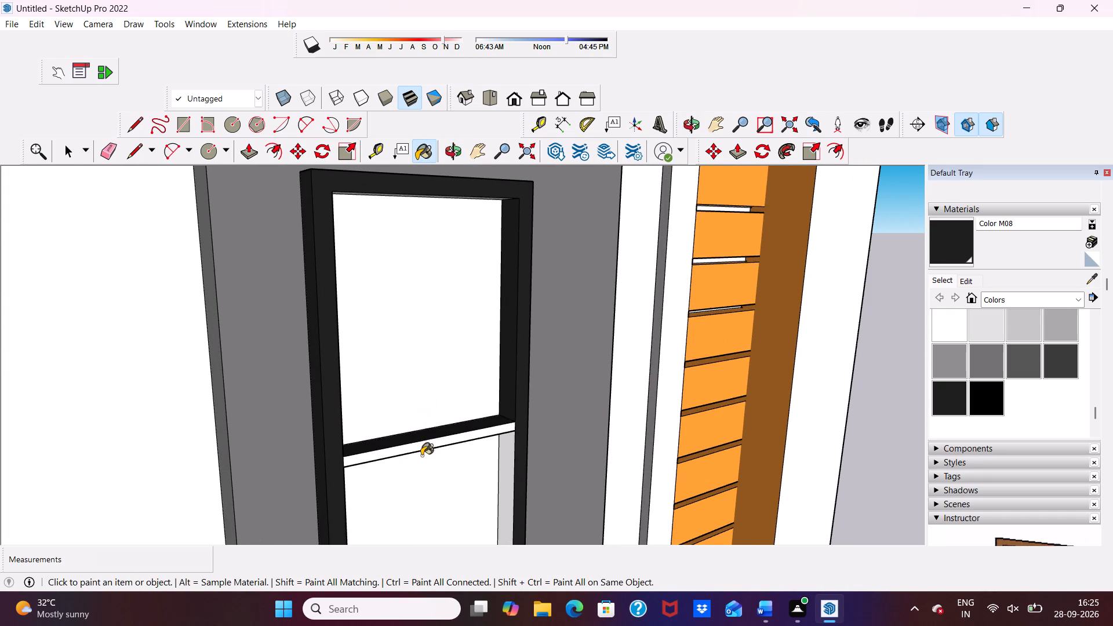
click(421, 446)
middle_drag(419, 446, 479, 329)
click(556, 374)
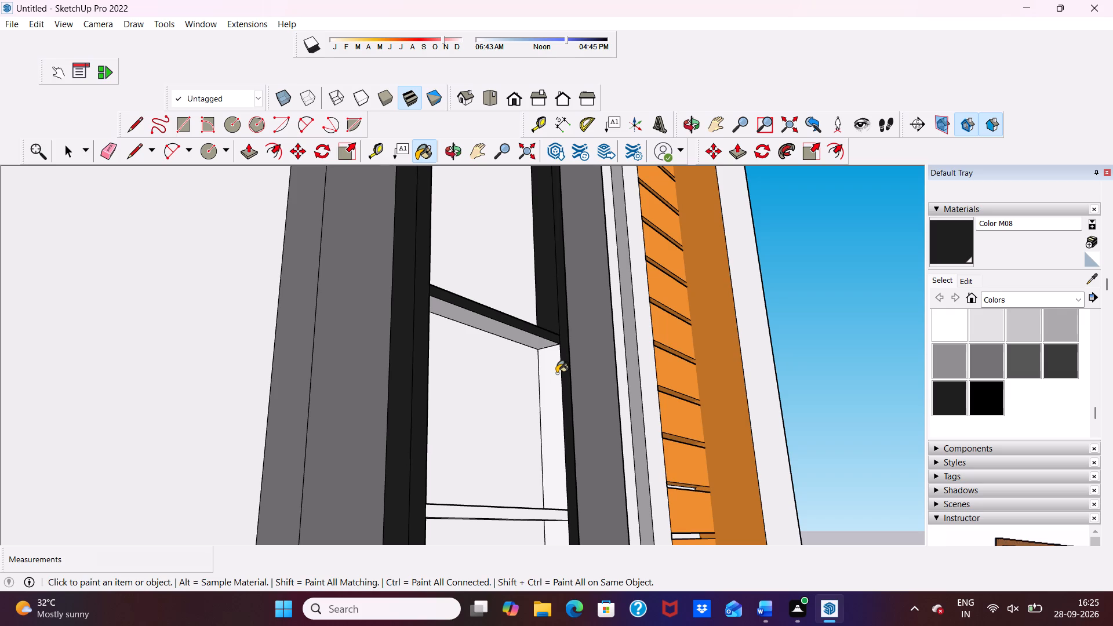
click(535, 340)
Paint the underside of the window frame's top rail with Color M08.
scroll(535, 340, down, 3)
middle_drag(535, 340, 354, 350)
scroll(307, 231, up, 3)
click(333, 180)
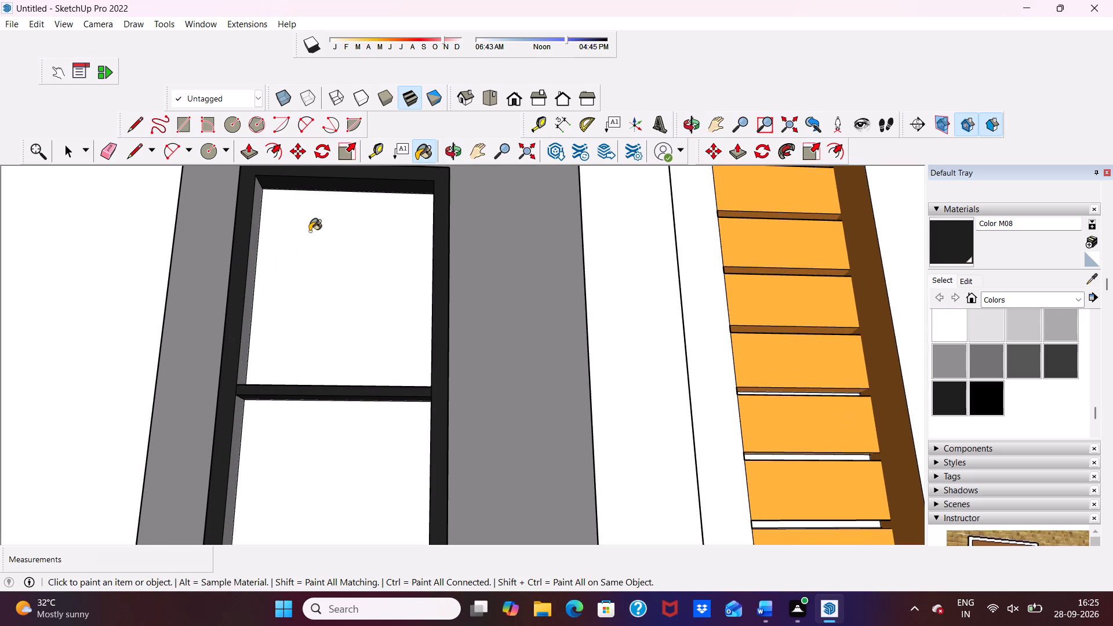
Paint the underside, front and top faces of the tall window's second crossbar with Color M08.
scroll(310, 231, down, 5)
scroll(326, 435, up, 4)
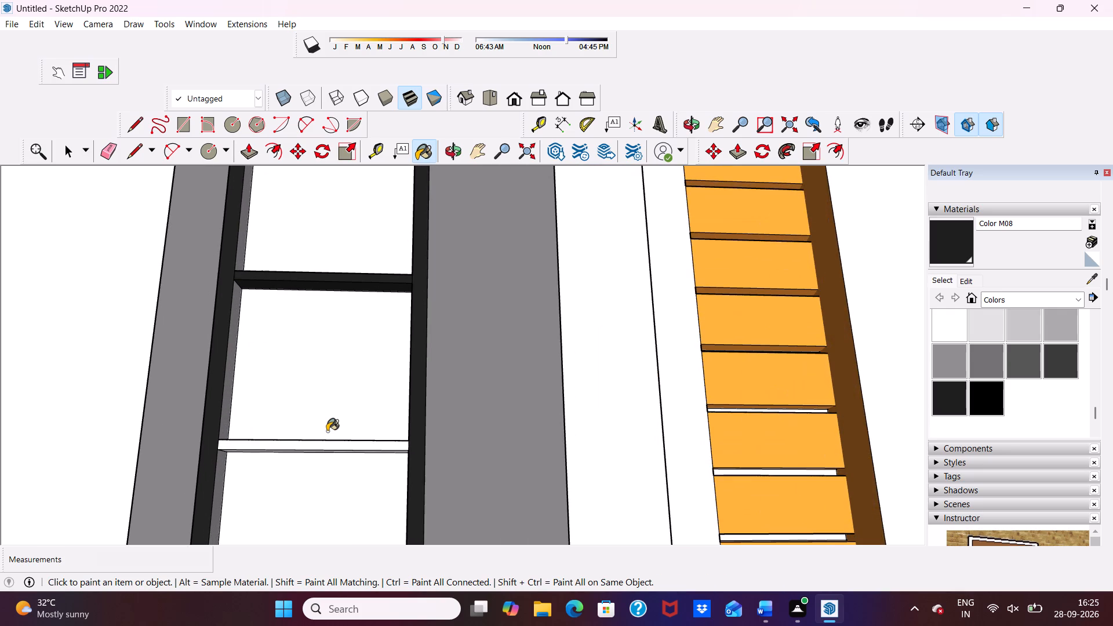
scroll(327, 431, down, 3)
scroll(334, 469, up, 6)
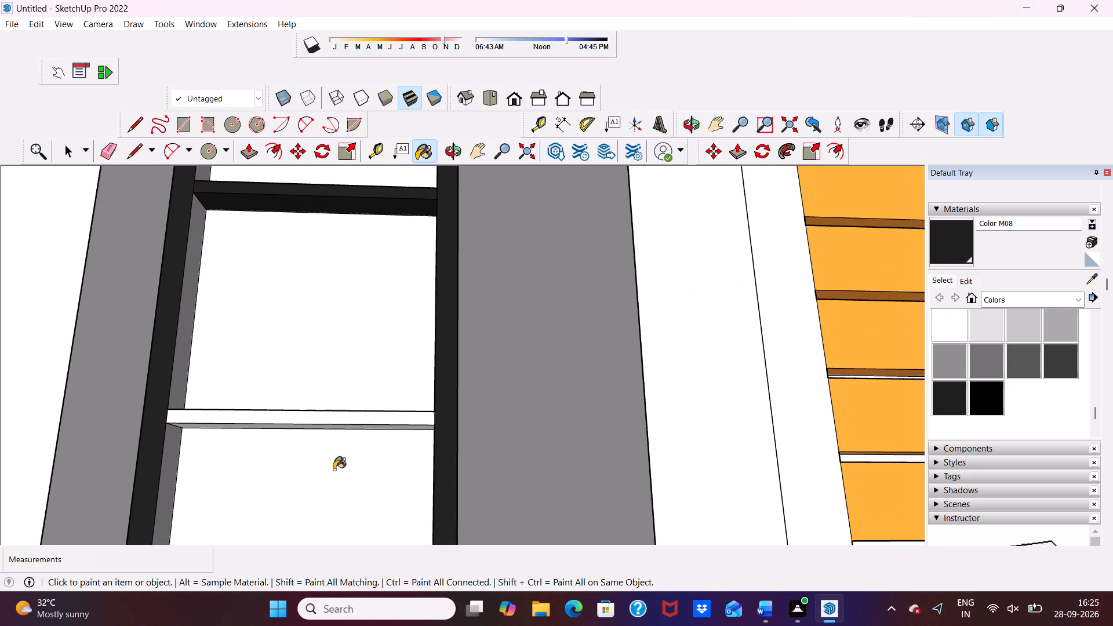
scroll(334, 469, down, 3)
scroll(274, 409, up, 5)
scroll(275, 343, down, 1)
middle_drag(276, 343, 311, 212)
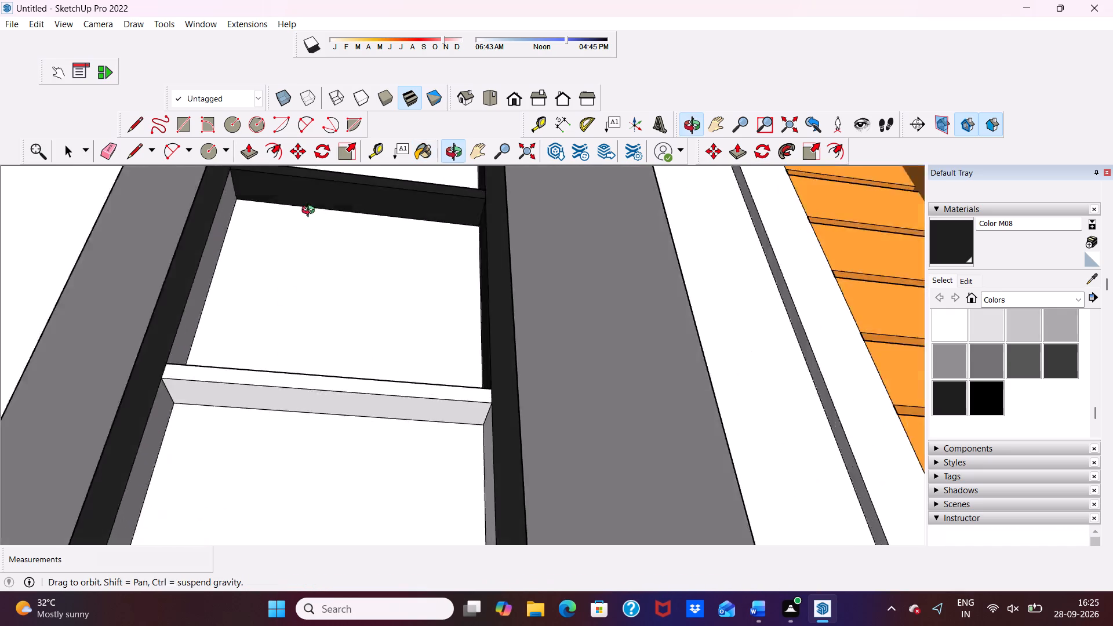
middle_drag(311, 212, 320, 173)
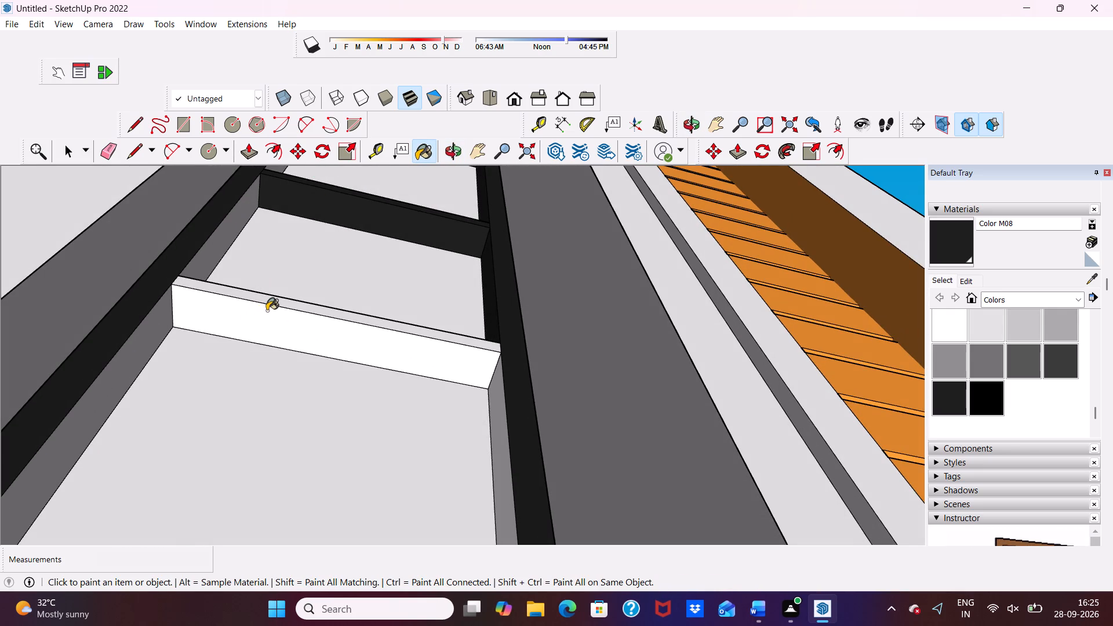
scroll(267, 311, up, 4)
click(268, 311)
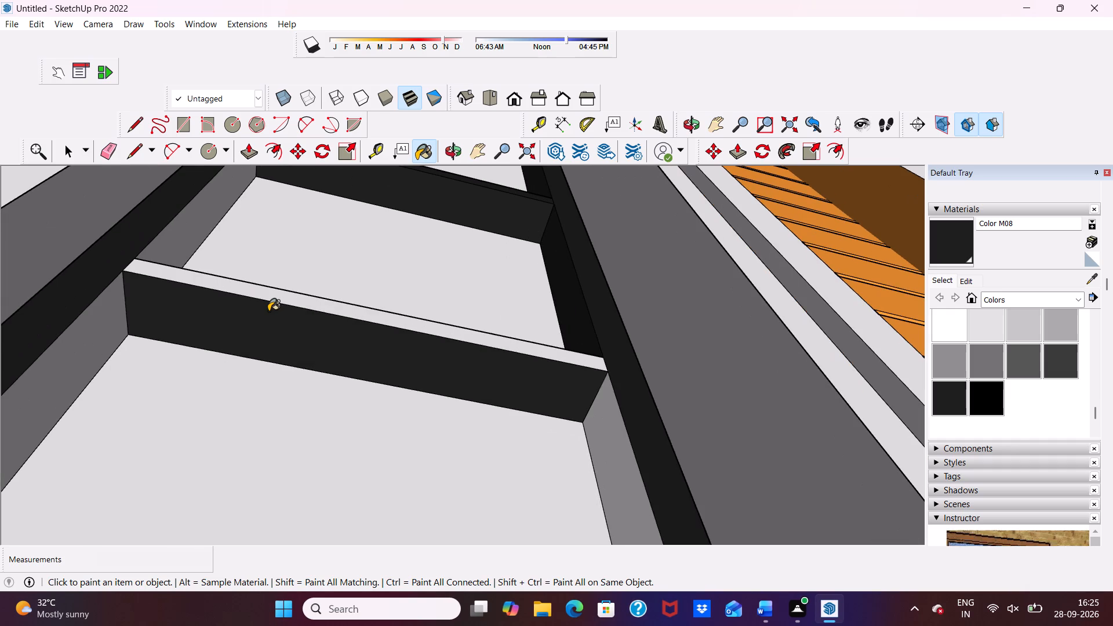
click(283, 297)
scroll(284, 299, down, 3)
middle_drag(284, 297, 214, 457)
scroll(228, 414, up, 1)
scroll(228, 414, down, 1)
middle_drag(228, 412, 235, 522)
click(252, 452)
Paint the left inner frame faces of the tall window's top two panes with Color M08.
scroll(252, 453, down, 2)
middle_drag(252, 452, 253, 452)
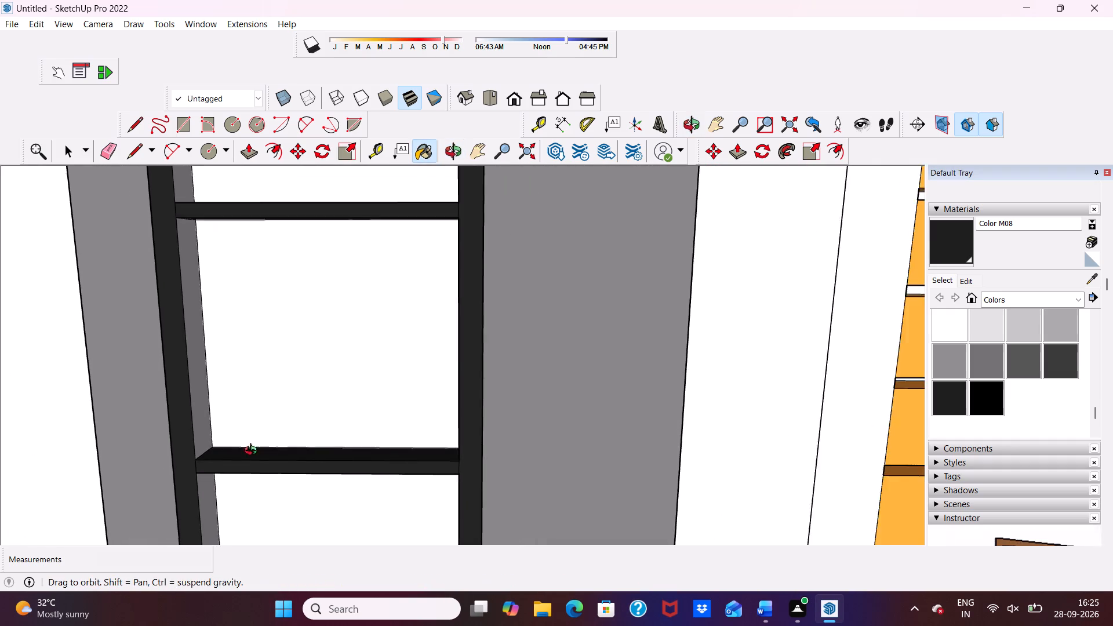
middle_drag(253, 452, 411, 396)
middle_drag(332, 379, 148, 427)
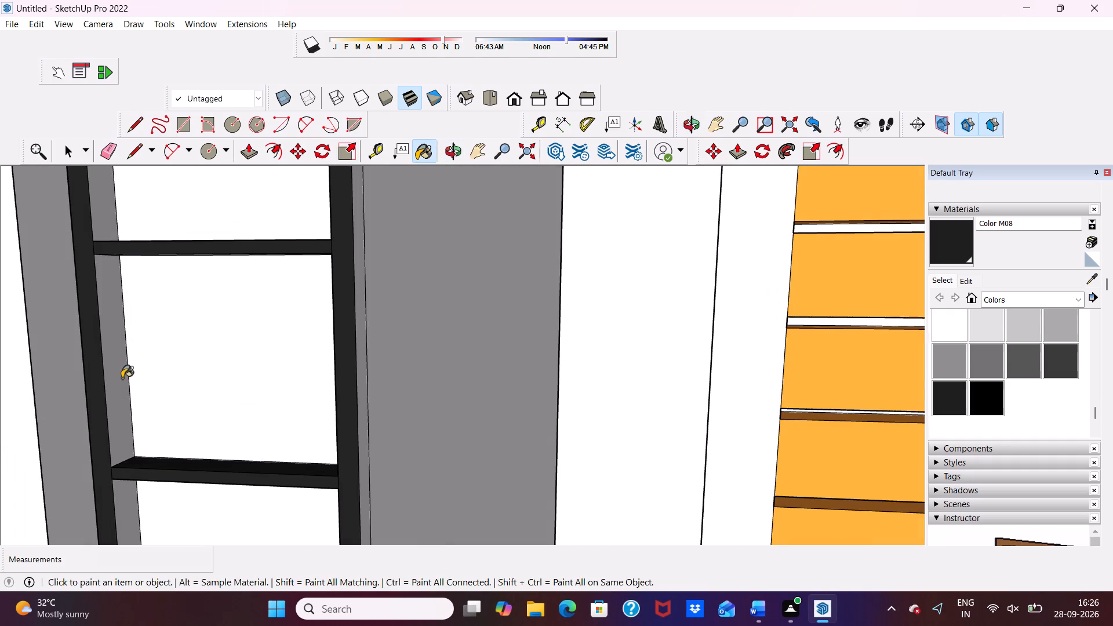
click(122, 378)
click(101, 189)
Paint the right and left inner frame faces of the tall window's third pane with Color M08.
scroll(108, 208, down, 5)
middle_drag(141, 260, 141, 260)
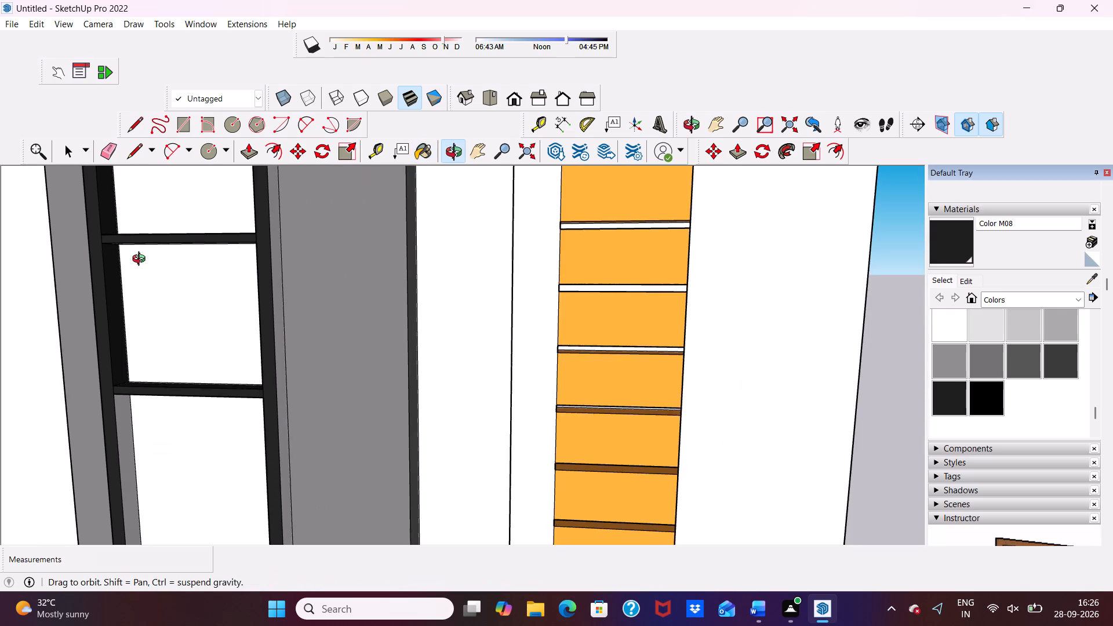
middle_drag(141, 260, 179, 213)
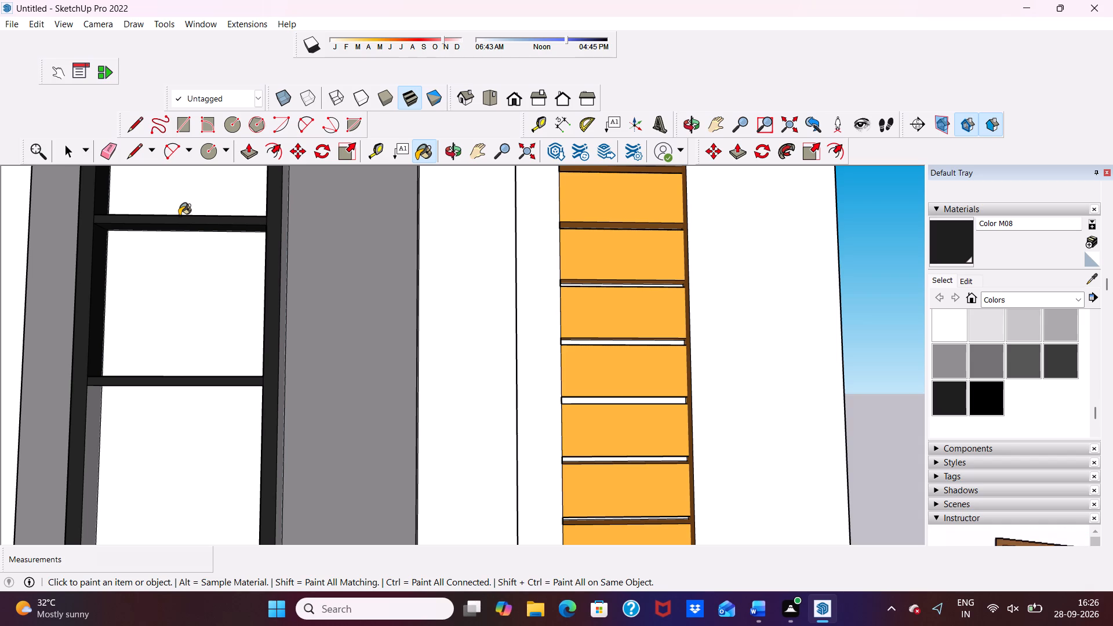
scroll(90, 387, down, 5)
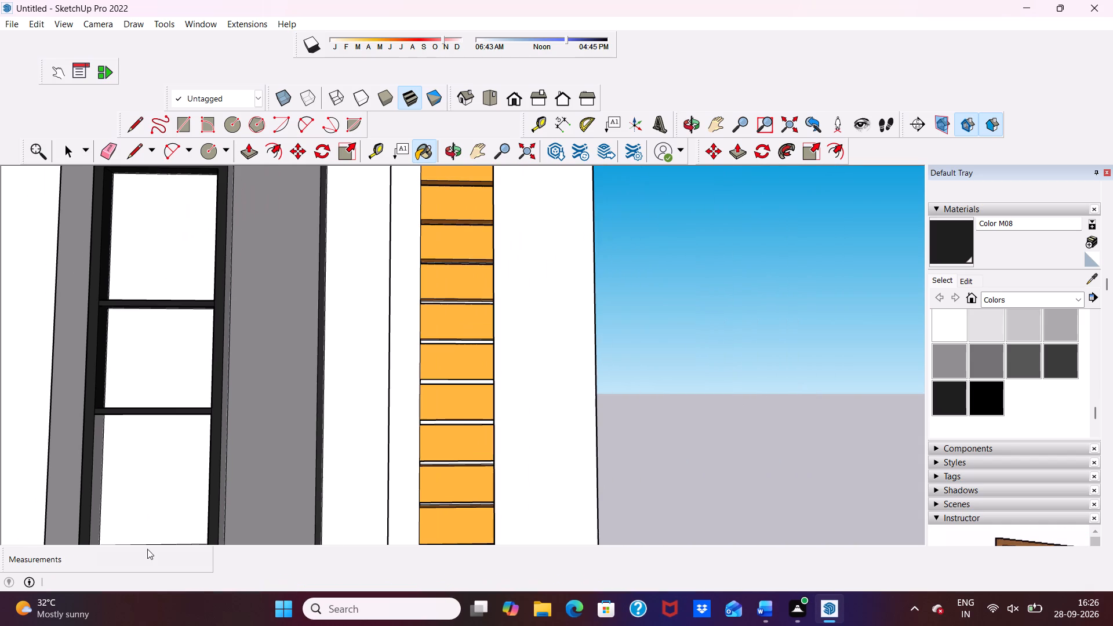
scroll(141, 350, up, 5)
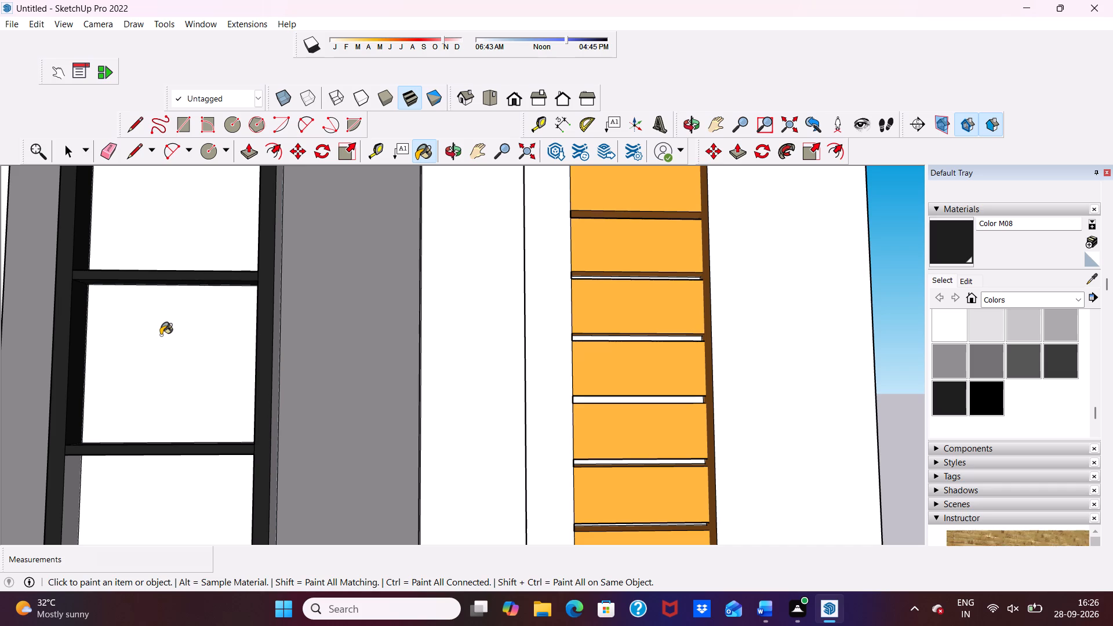
scroll(66, 354, up, 5)
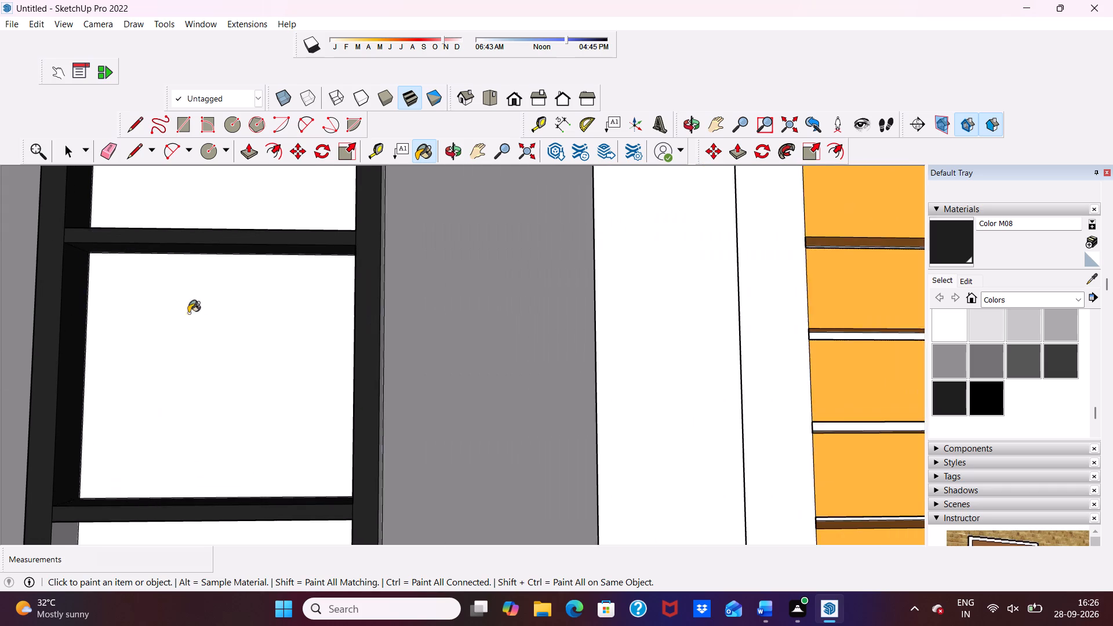
scroll(206, 311, down, 5)
middle_drag(237, 327, 355, 292)
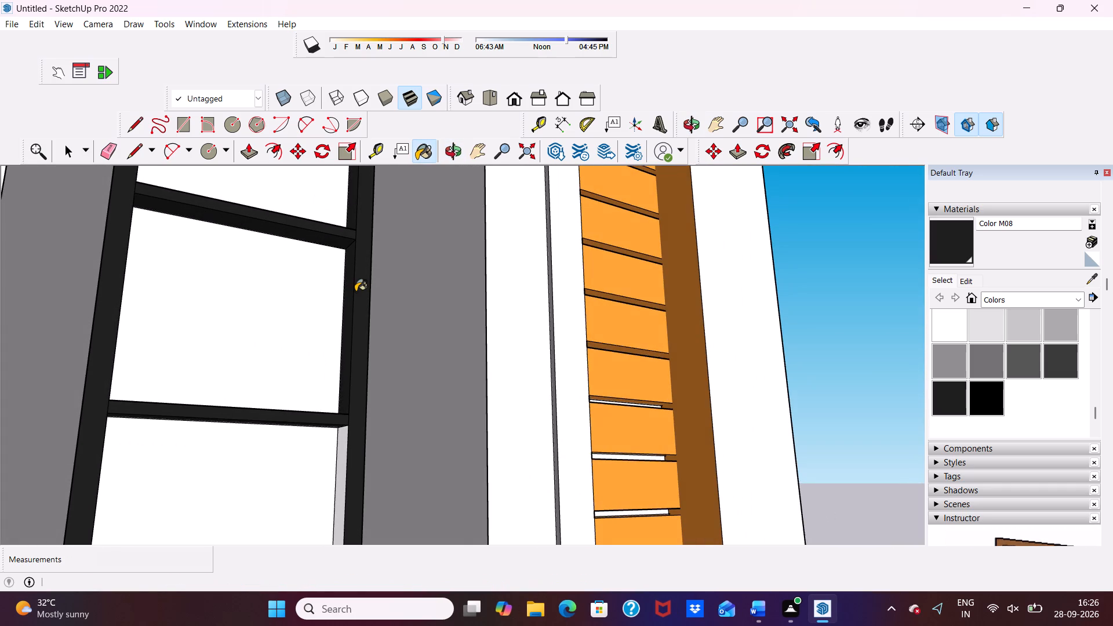
scroll(197, 283, up, 2)
scroll(261, 302, down, 6)
middle_drag(292, 384, 490, 330)
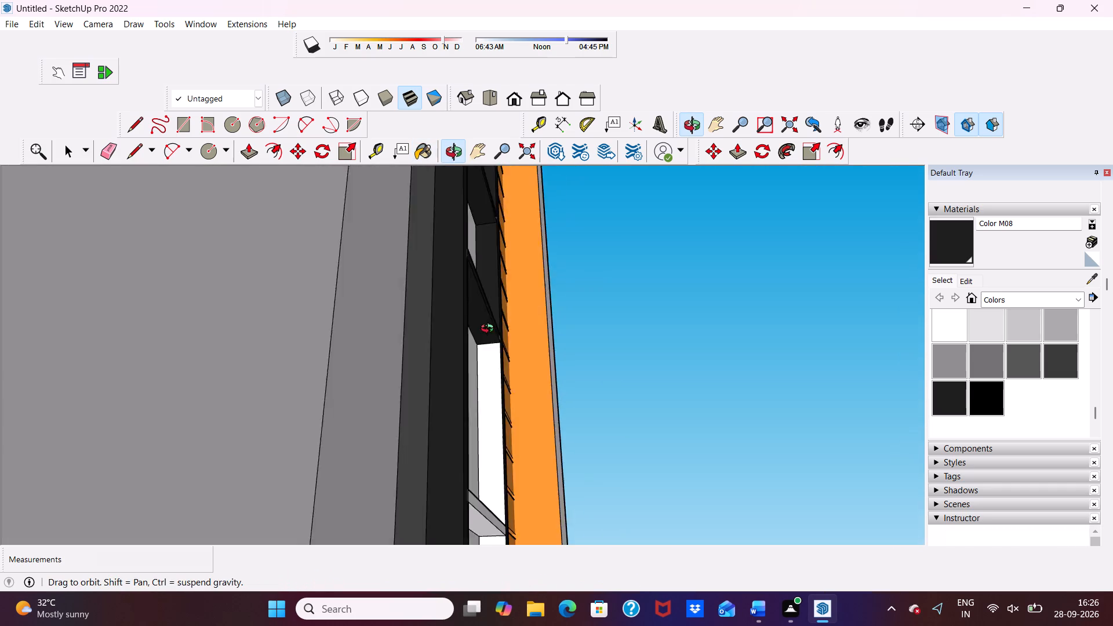
middle_drag(490, 330, 454, 340)
scroll(459, 378, up, 4)
click(459, 378)
scroll(452, 363, down, 3)
middle_drag(452, 361, 103, 428)
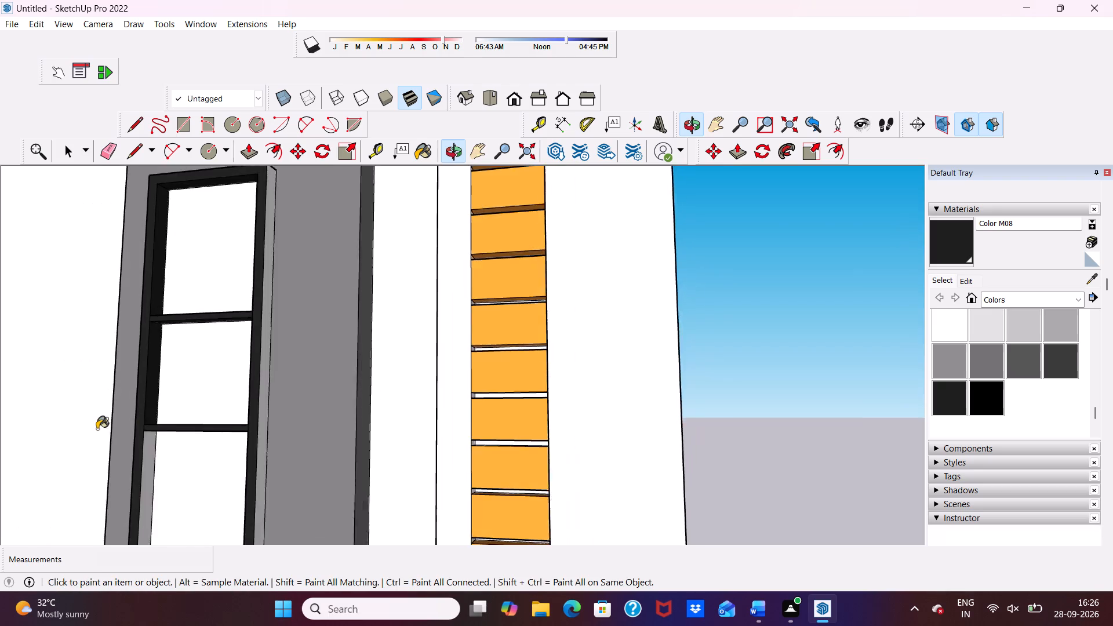
scroll(97, 429, up, 4)
click(179, 450)
Paint the undersides of the tall window's third and fourth crossbars with Color M08.
scroll(184, 361, down, 5)
middle_drag(185, 359, 190, 367)
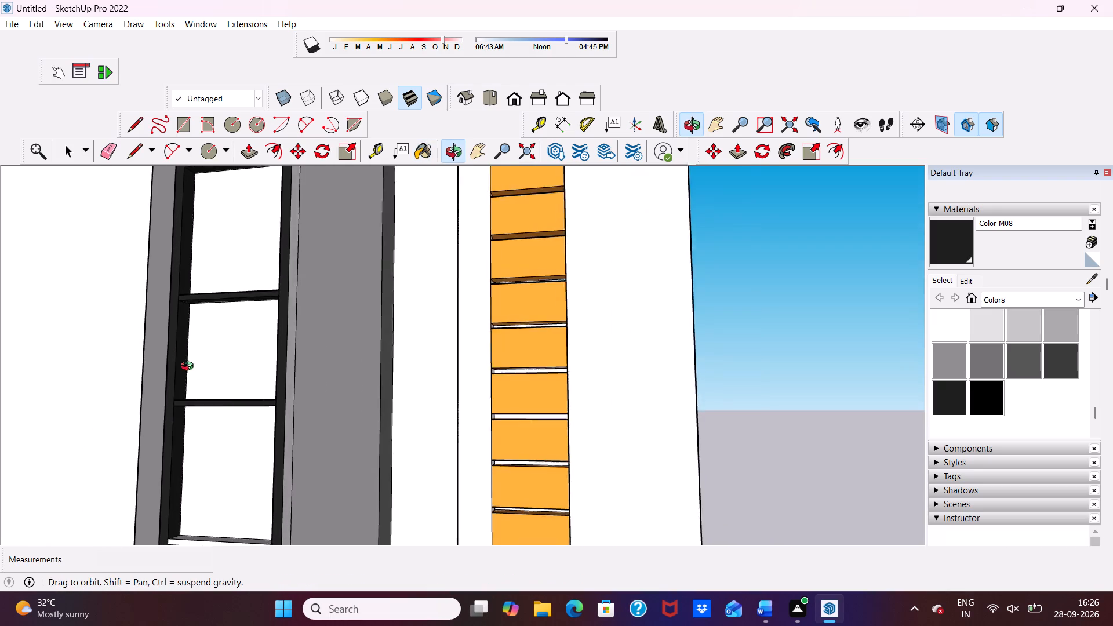
middle_drag(190, 367, 443, 392)
scroll(368, 505, up, 4)
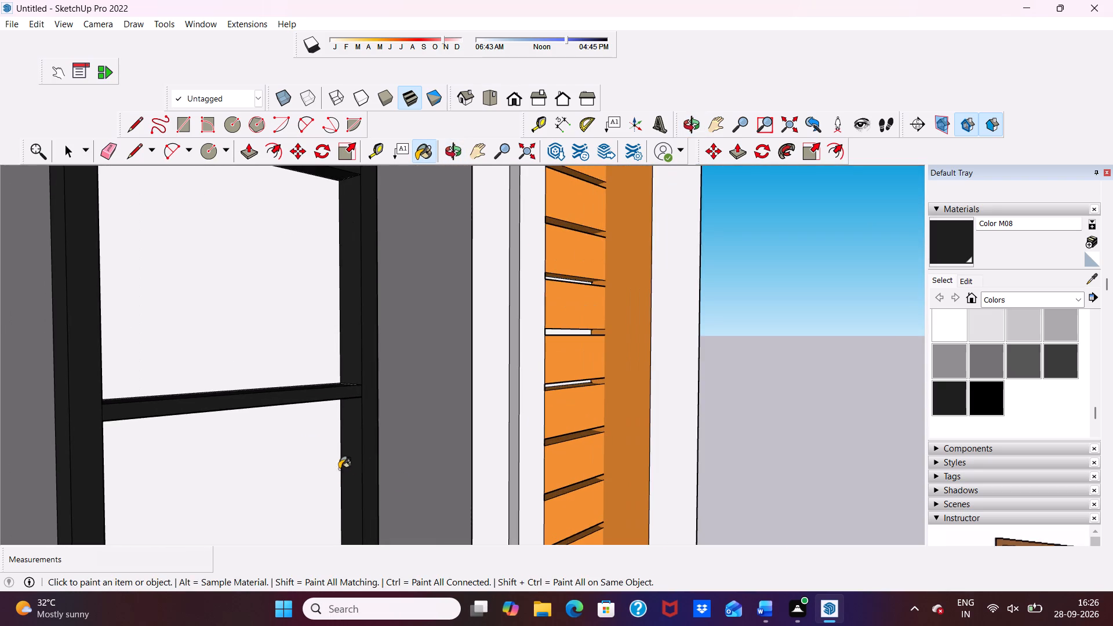
middle_drag(339, 467, 306, 475)
scroll(280, 453, down, 6)
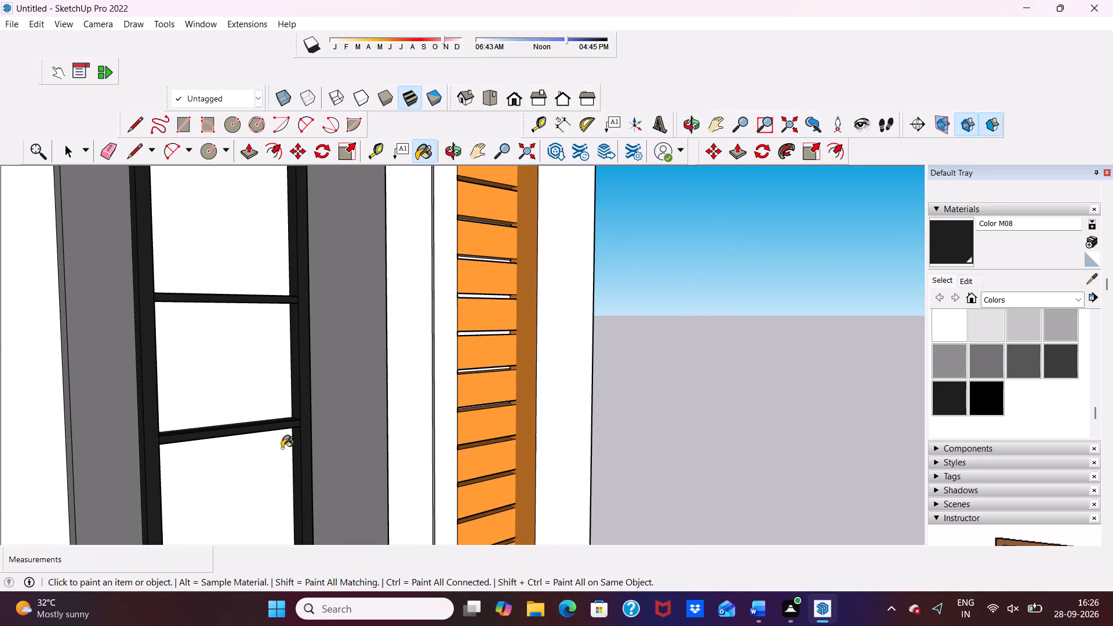
scroll(282, 448, down, 8)
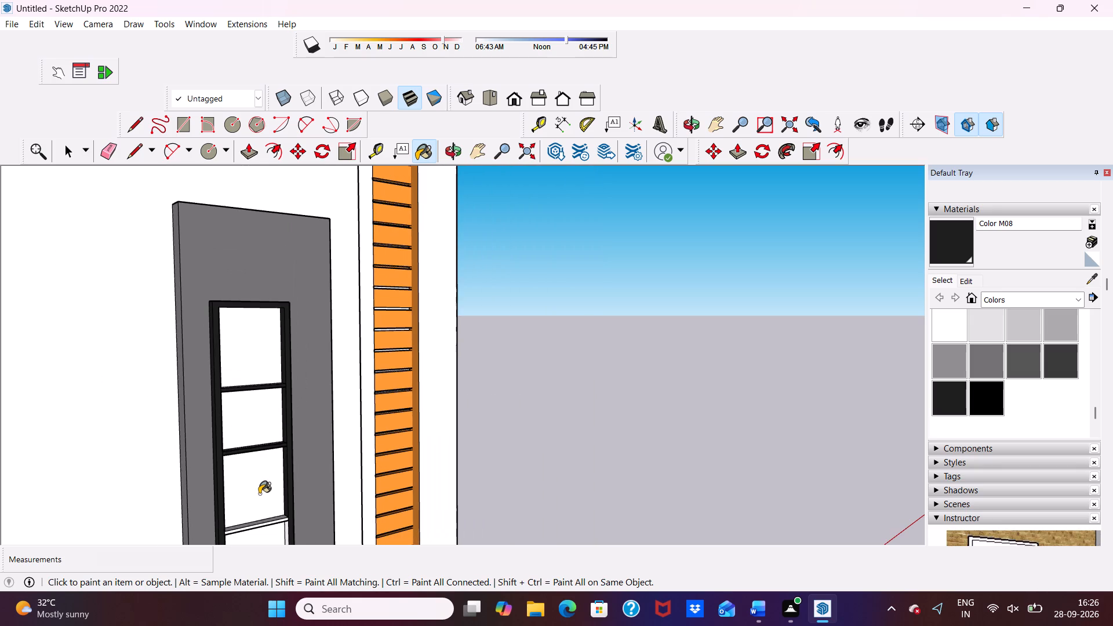
scroll(259, 494, down, 1)
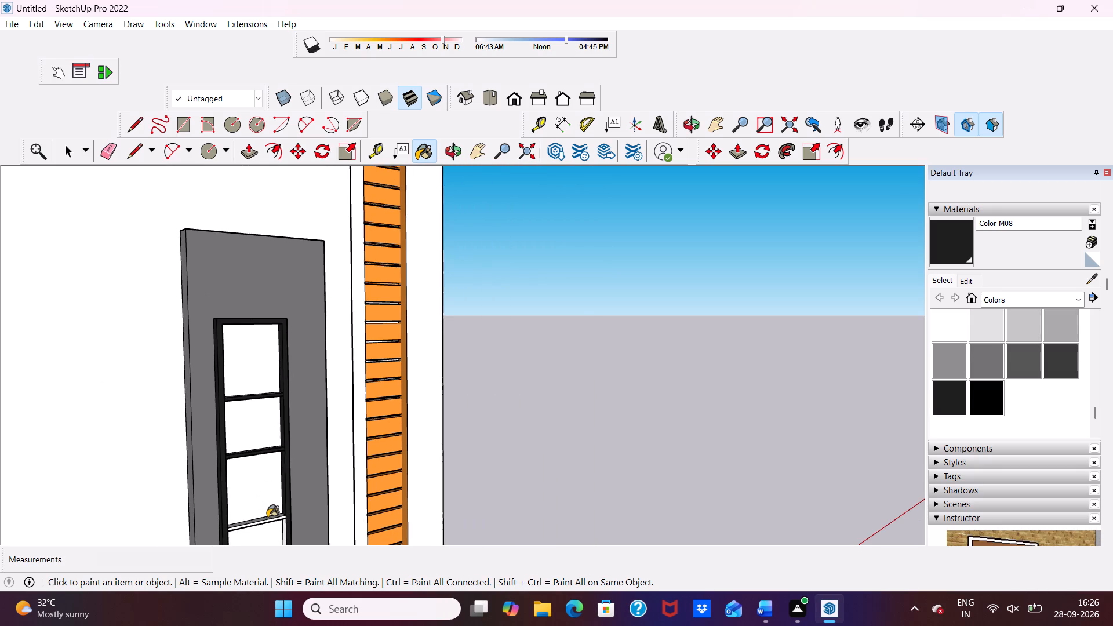
scroll(267, 518, down, 6)
middle_drag(299, 489, 251, 222)
scroll(267, 365, up, 5)
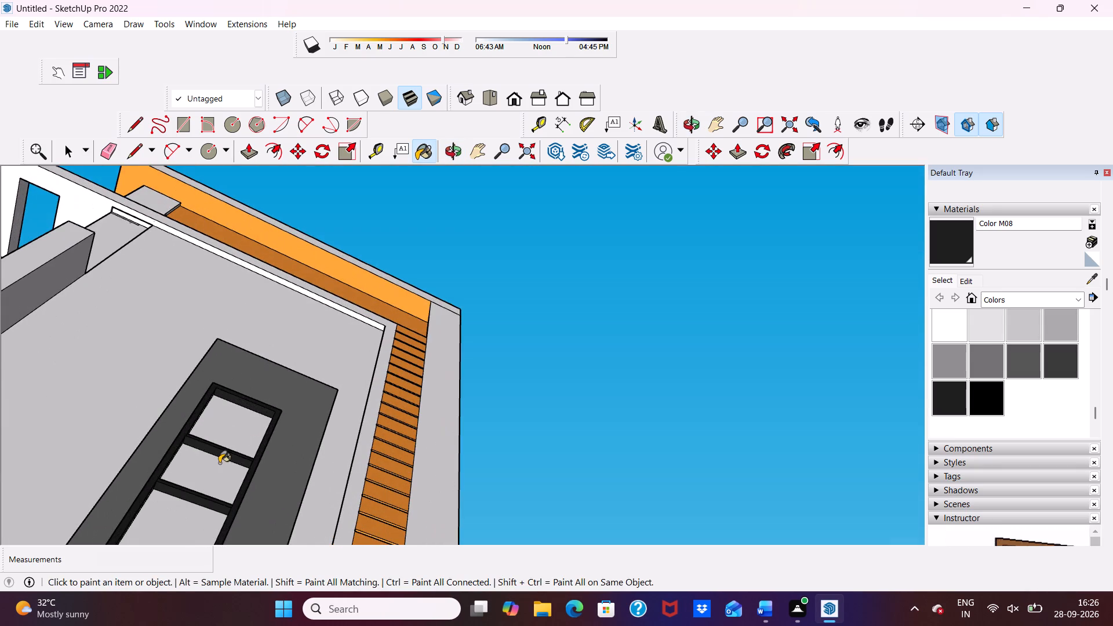
middle_drag(219, 463, 277, 398)
scroll(105, 398, up, 4)
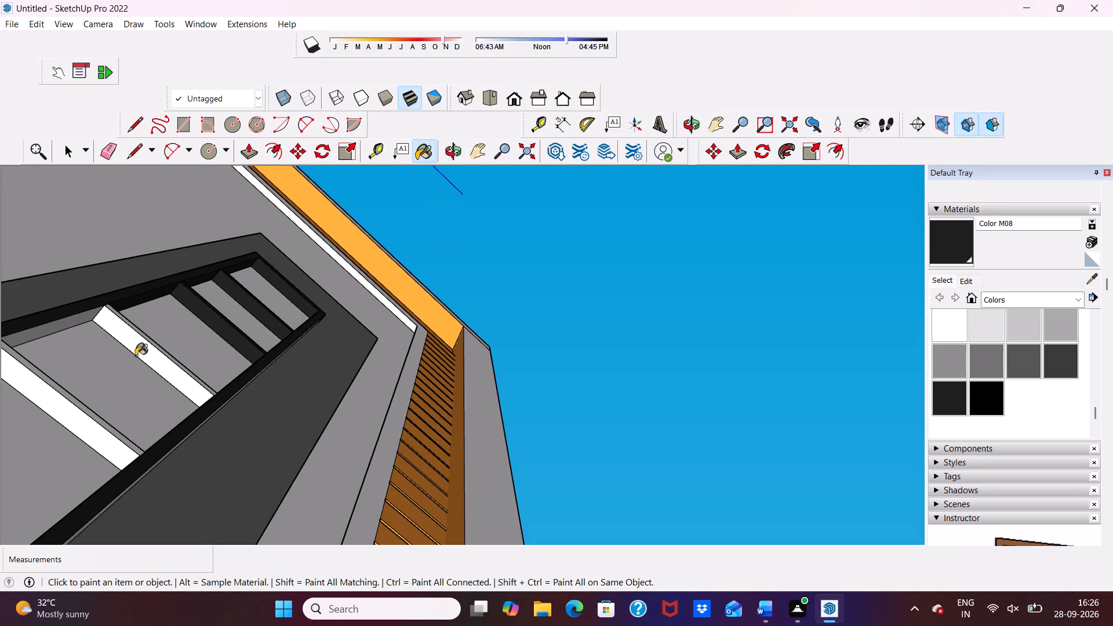
click(140, 350)
click(85, 426)
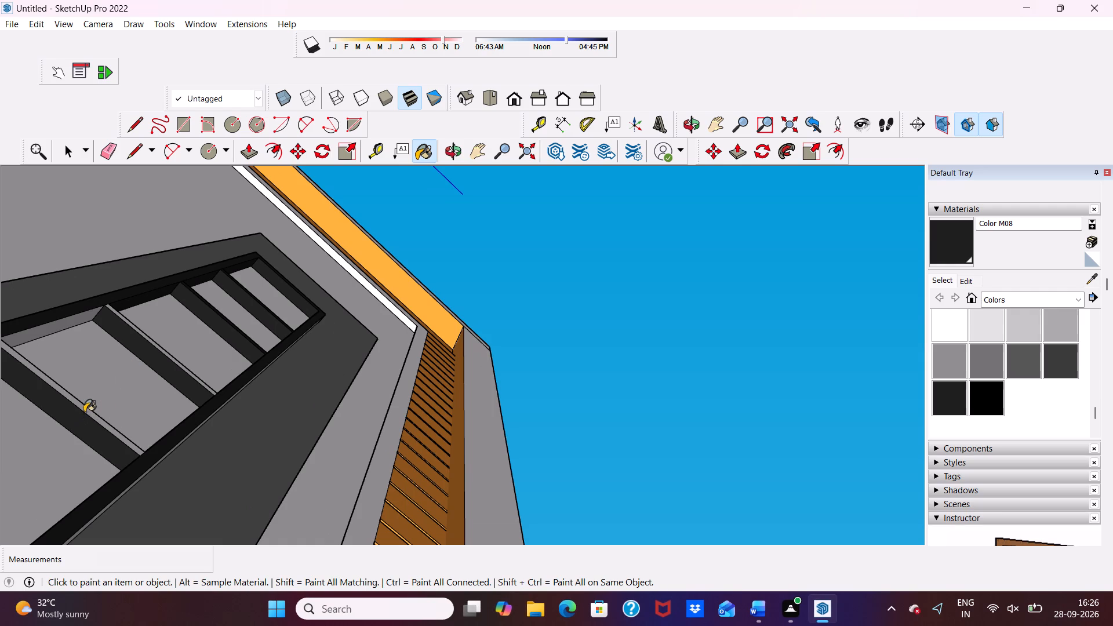
Paint the front faces of the third and fourth crossbars and the fourth pane's left inner frame face with Color M08.
click(85, 411)
scroll(140, 348, up, 1)
click(146, 333)
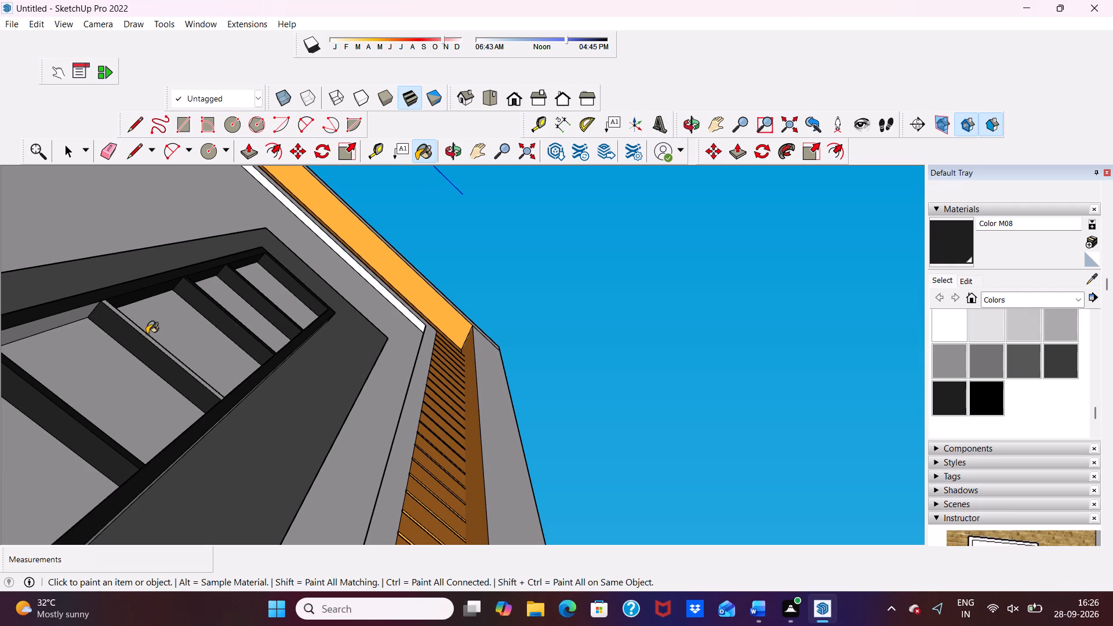
click(144, 337)
scroll(82, 337, up, 5)
click(64, 298)
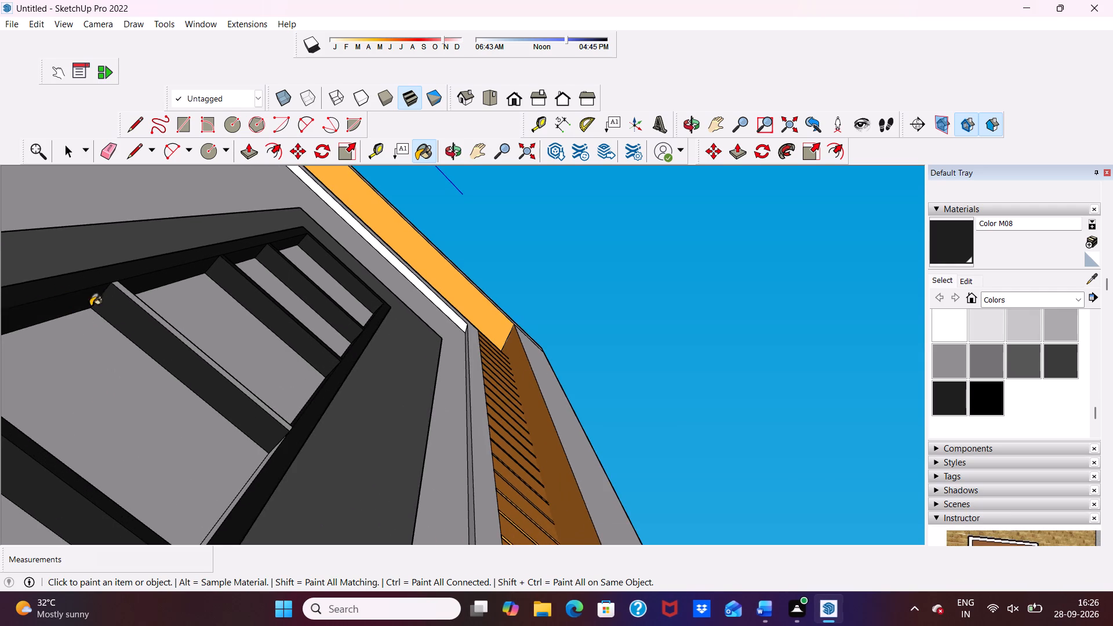
scroll(110, 303, up, 4)
click(147, 306)
scroll(150, 306, down, 6)
scroll(169, 319, up, 5)
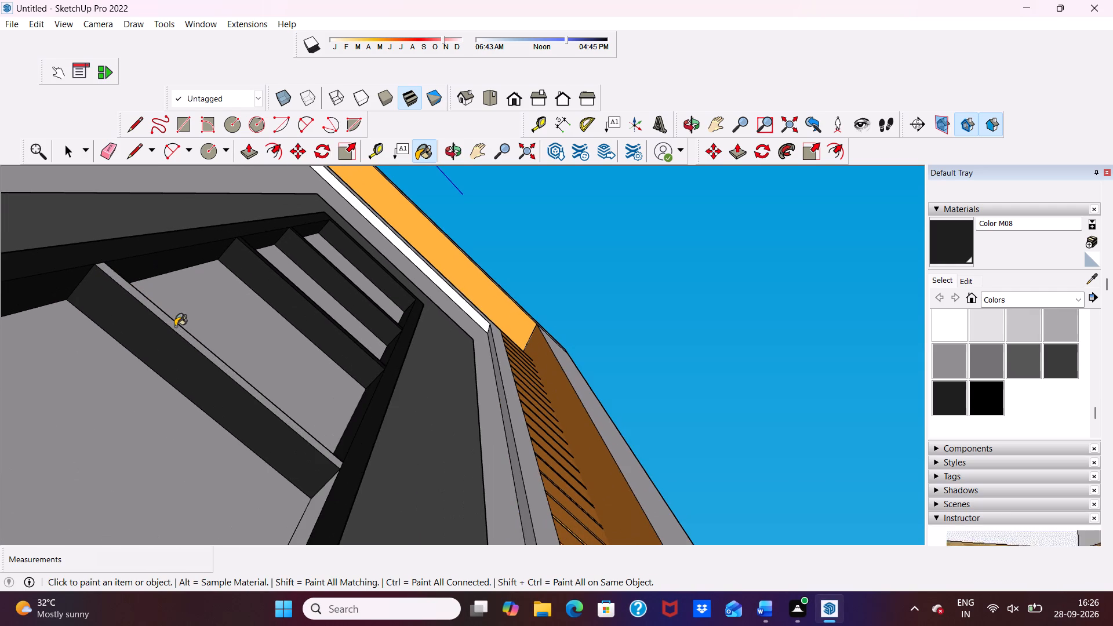
click(187, 337)
scroll(187, 334, down, 3)
Paint the right inner frame face of the tall window's fourth pane with Color M08.
middle_drag(193, 340, 197, 344)
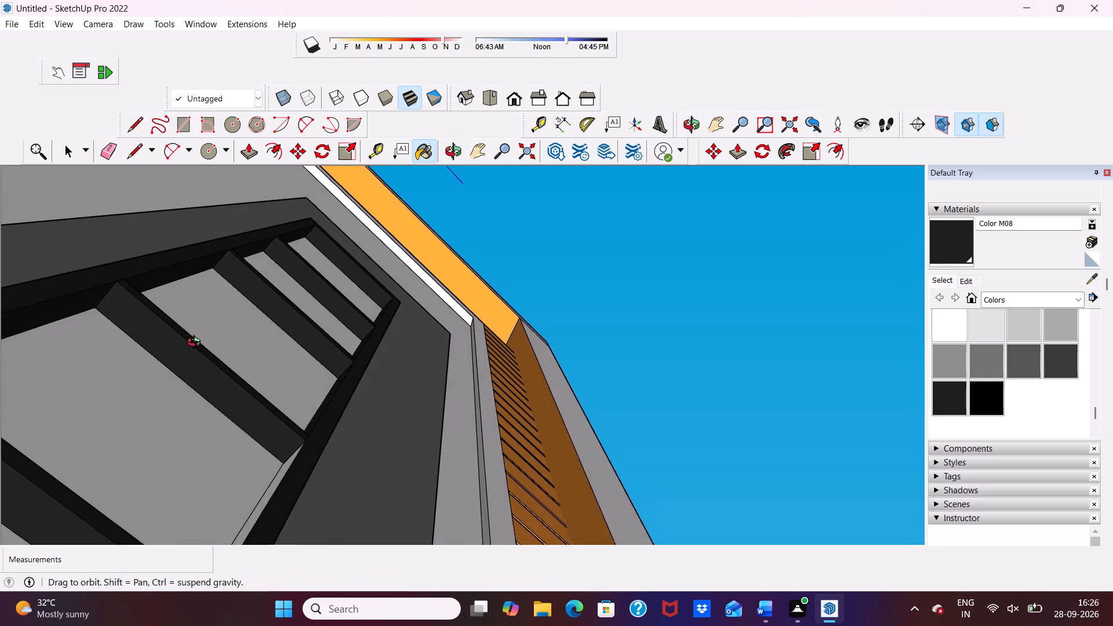
middle_drag(197, 344, 238, 342)
click(273, 444)
scroll(273, 444, down, 2)
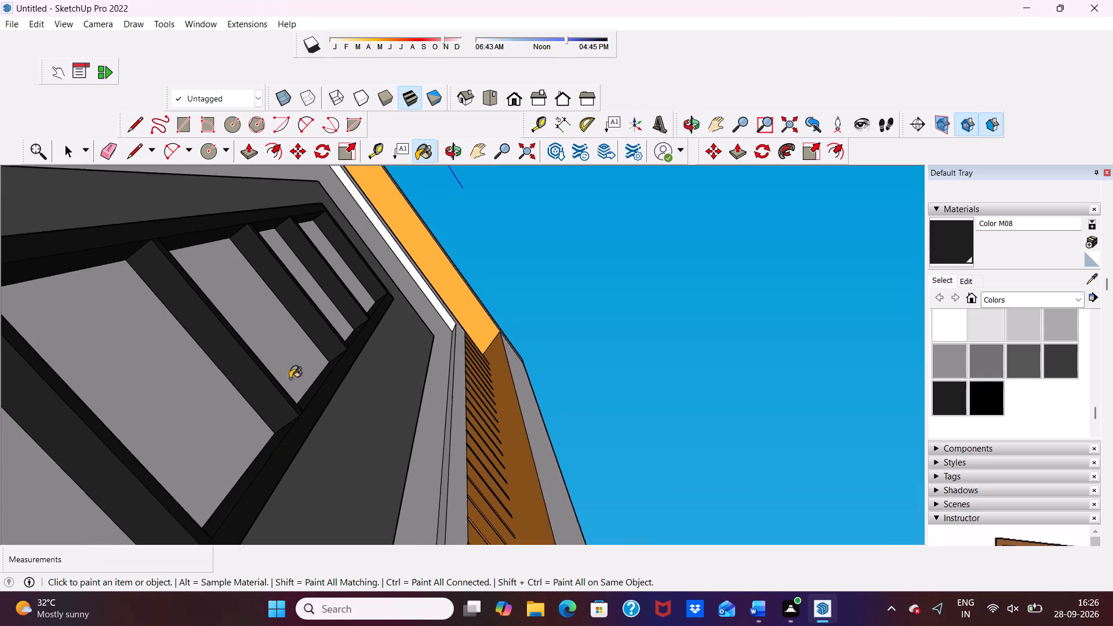
Paint the left and right inner frame faces of the tall window's bottom pane with Color M08.
scroll(290, 378, down, 13)
middle_drag(347, 309, 155, 465)
scroll(155, 465, down, 1)
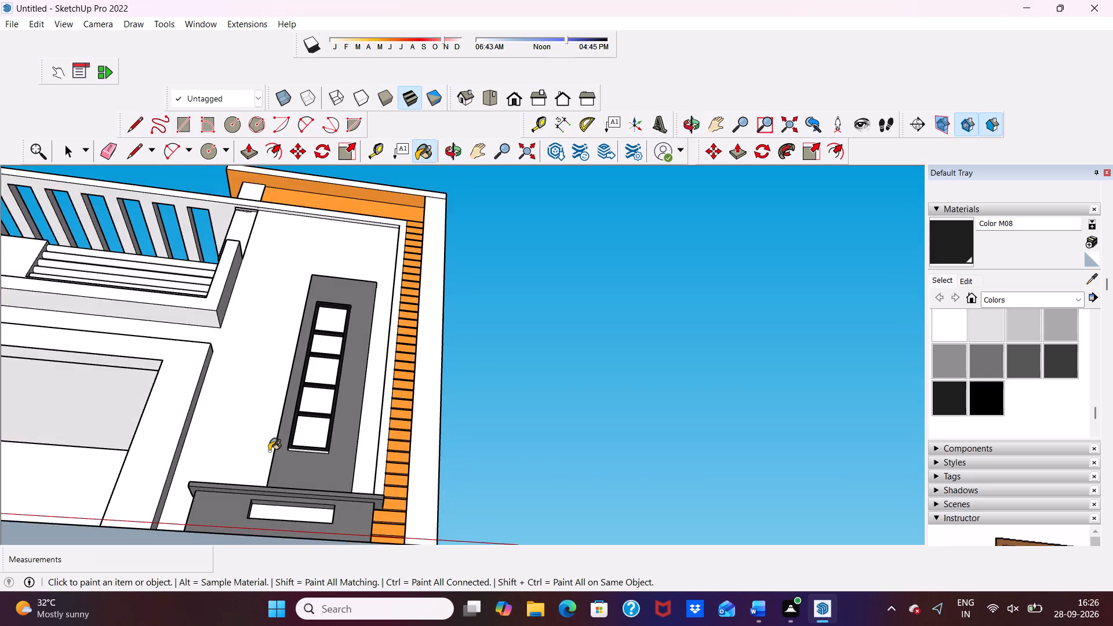
scroll(270, 451, up, 11)
middle_drag(347, 393, 266, 372)
scroll(266, 372, up, 5)
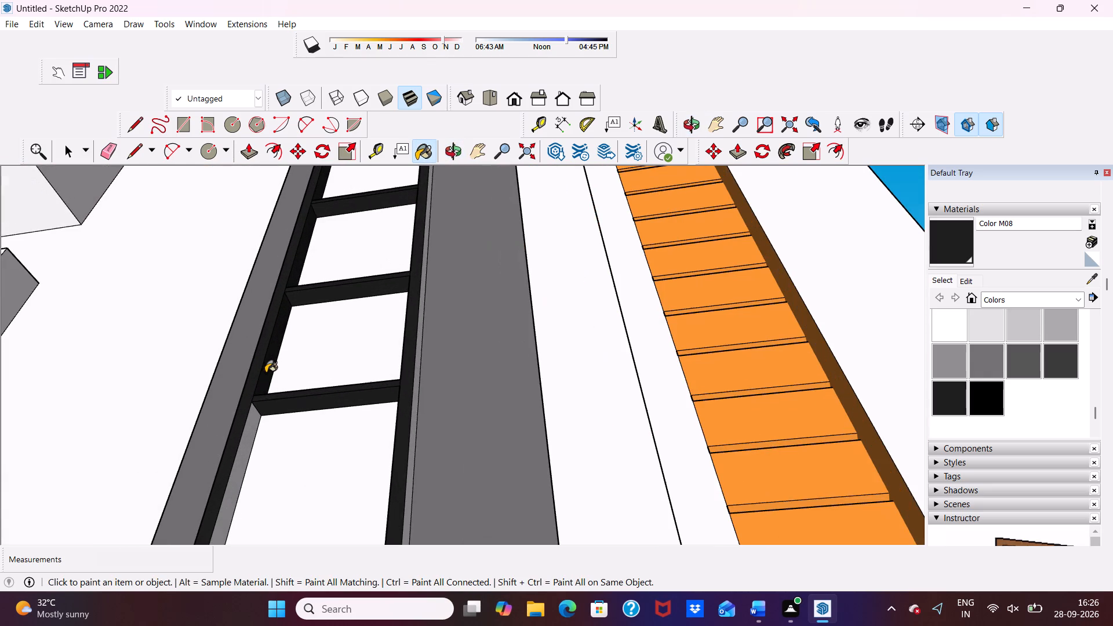
click(238, 453)
scroll(251, 425, down, 1)
middle_drag(252, 423, 468, 433)
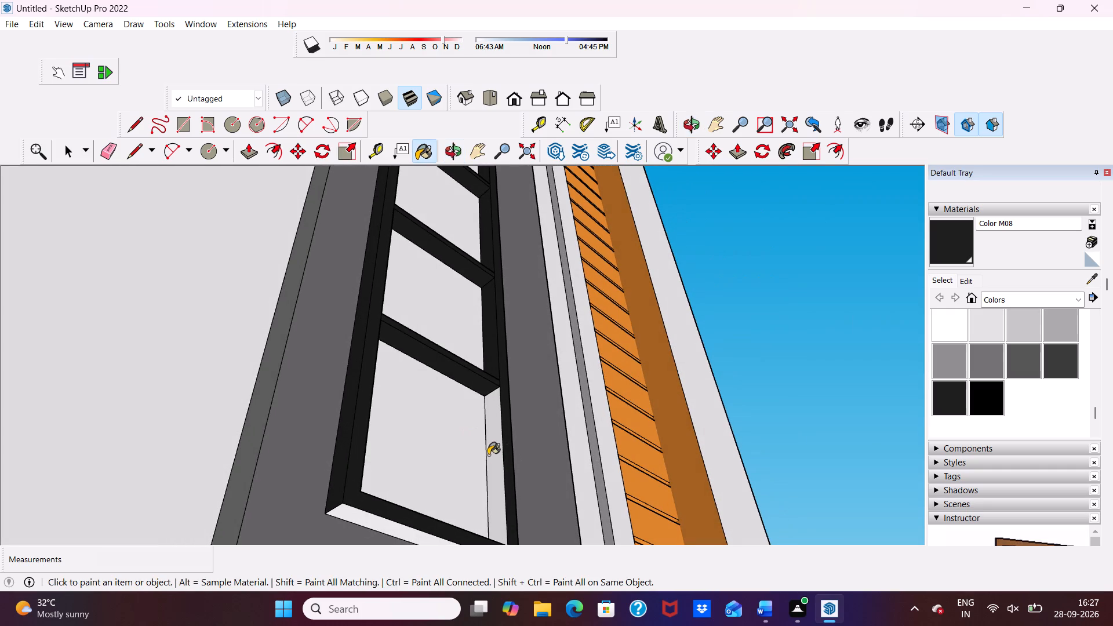
click(499, 445)
Paint the underside of the tall window frame's bottom rail with Color M08.
scroll(490, 452, down, 5)
middle_drag(488, 456, 456, 410)
scroll(435, 432, up, 5)
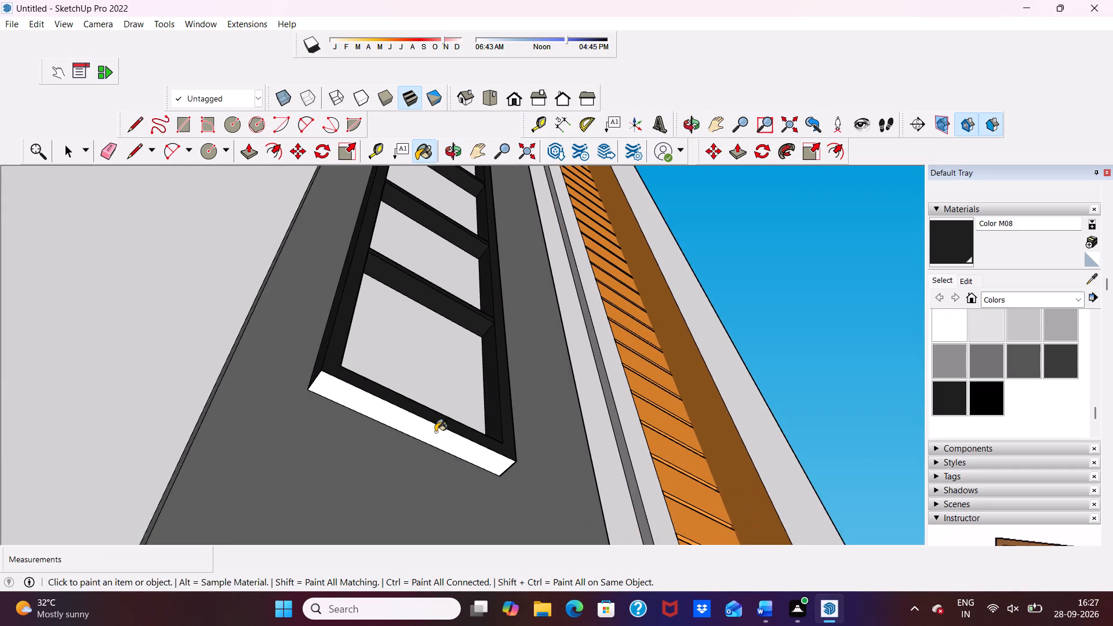
click(435, 431)
Paint the outer right side face of the tall window frame with Color M08.
scroll(438, 421, down, 2)
middle_drag(440, 416, 106, 486)
scroll(286, 412, up, 2)
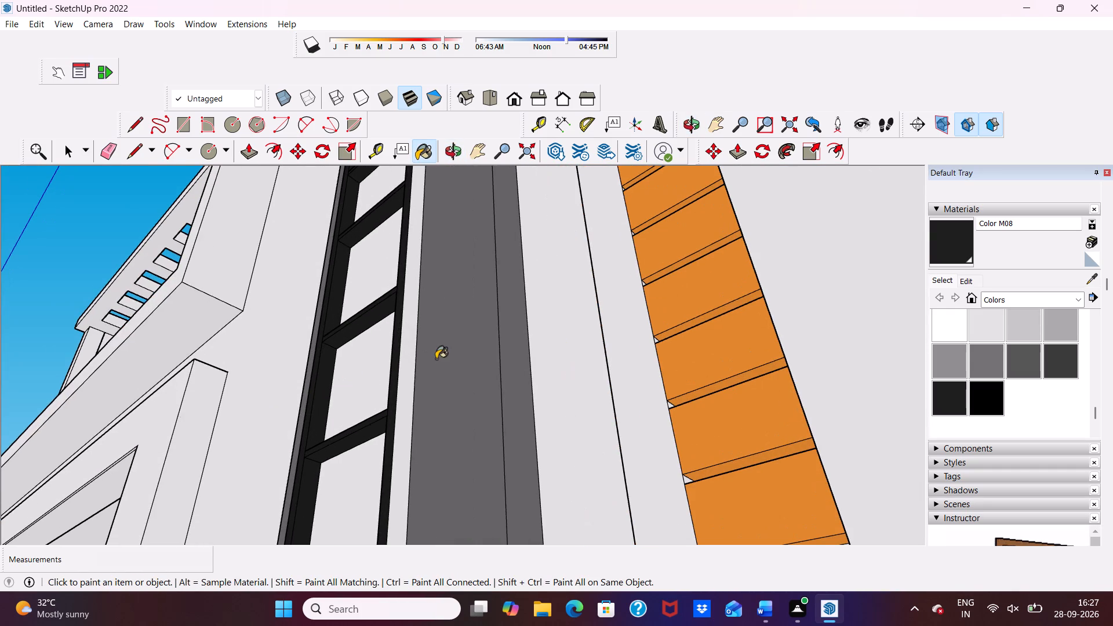
click(410, 373)
Examine the tall window frame and the rest of the front elevation for surfaces still lacking colour.
scroll(356, 375, down, 2)
middle_drag(356, 374, 587, 408)
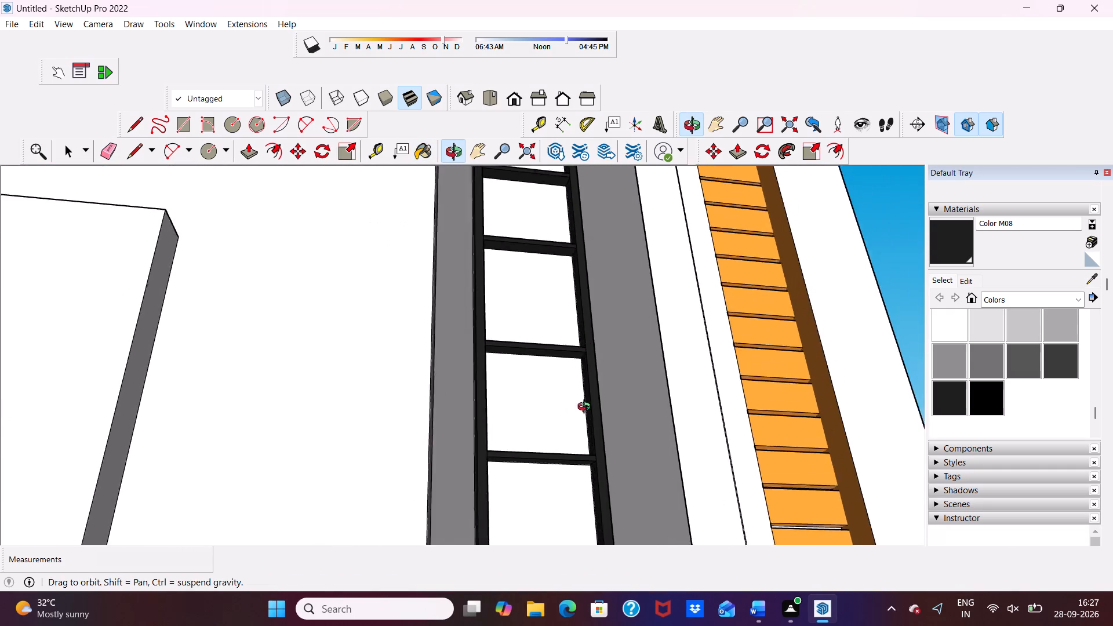
middle_drag(587, 408, 686, 406)
scroll(654, 338, down, 10)
scroll(651, 342, up, 1)
scroll(651, 342, down, 2)
middle_drag(651, 341, 535, 470)
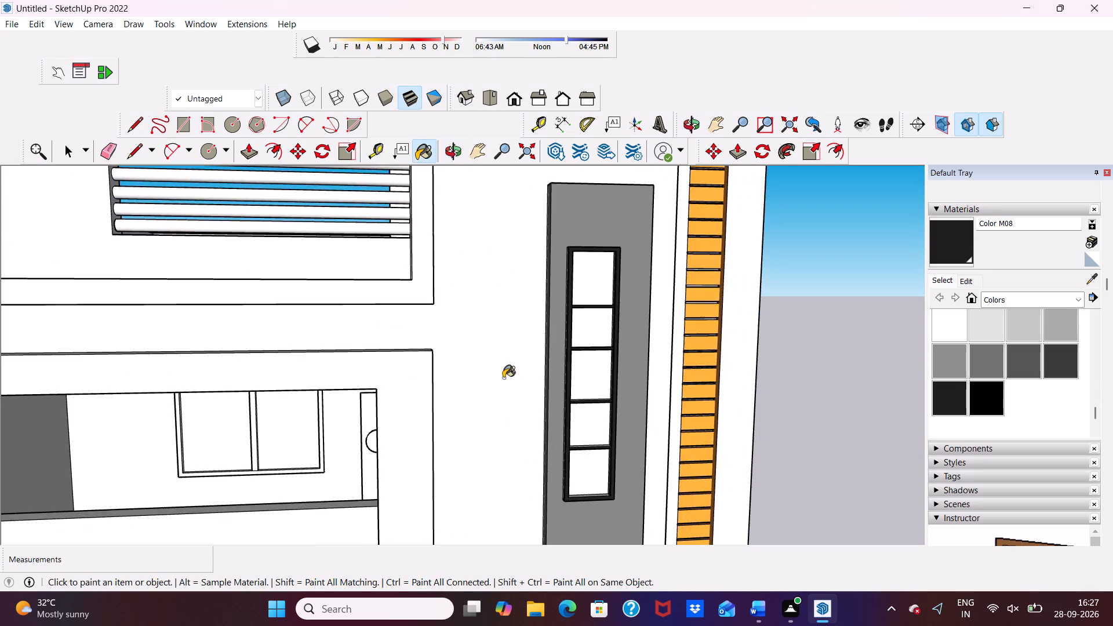
scroll(503, 378, down, 4)
scroll(529, 396, up, 1)
scroll(534, 399, down, 2)
middle_drag(558, 351, 560, 324)
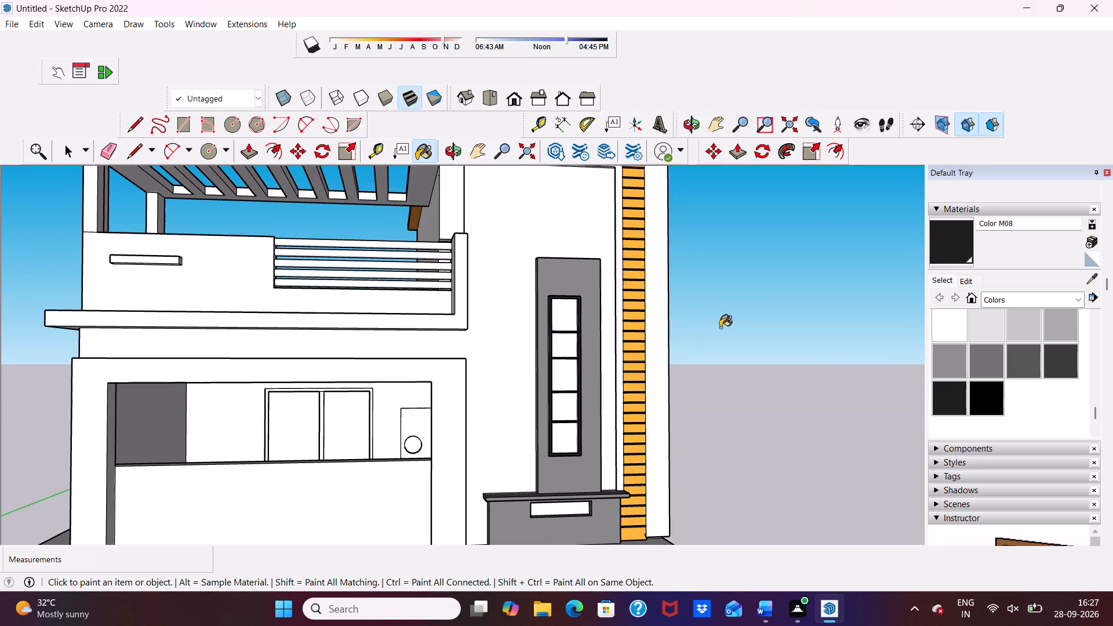
scroll(807, 294, up, 2)
key(space)
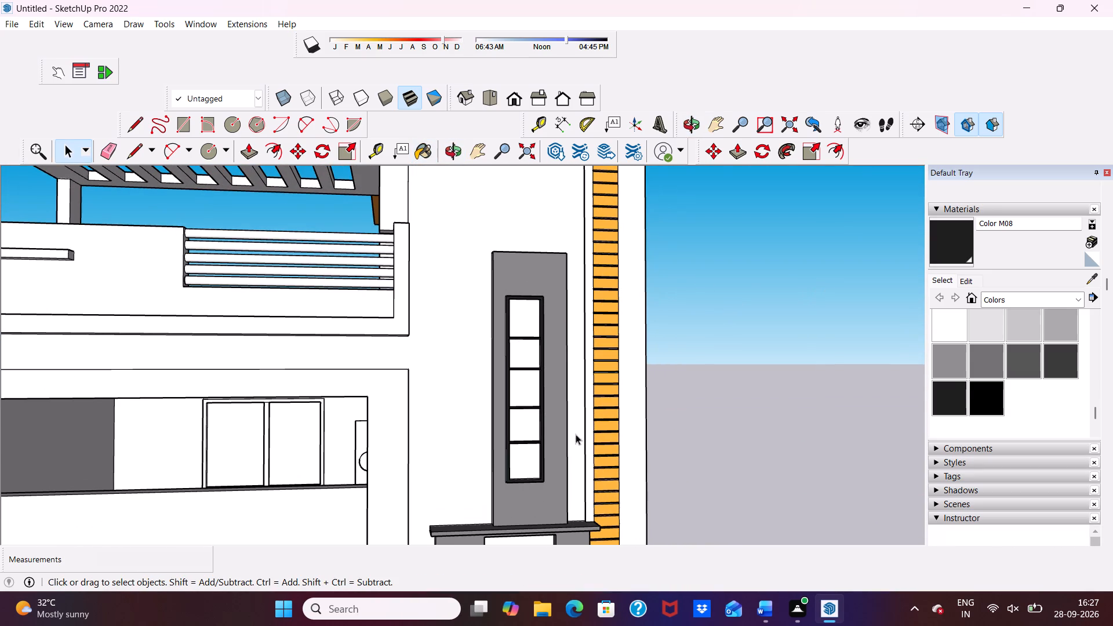
scroll(561, 425, up, 5)
scroll(549, 370, down, 9)
middle_drag(513, 414, 512, 403)
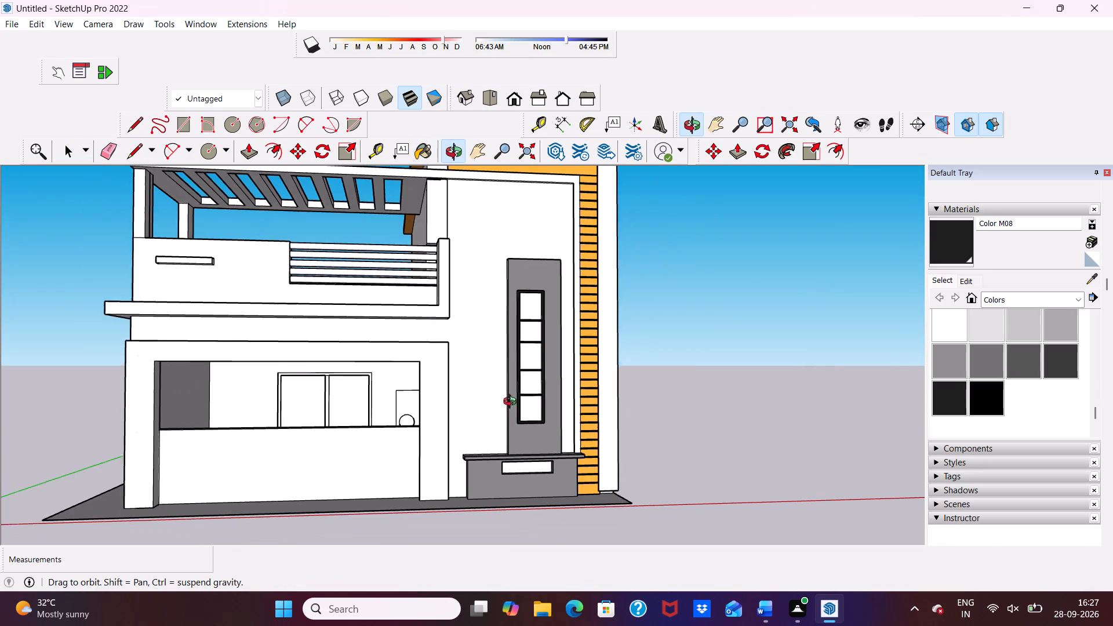
middle_drag(512, 403, 500, 412)
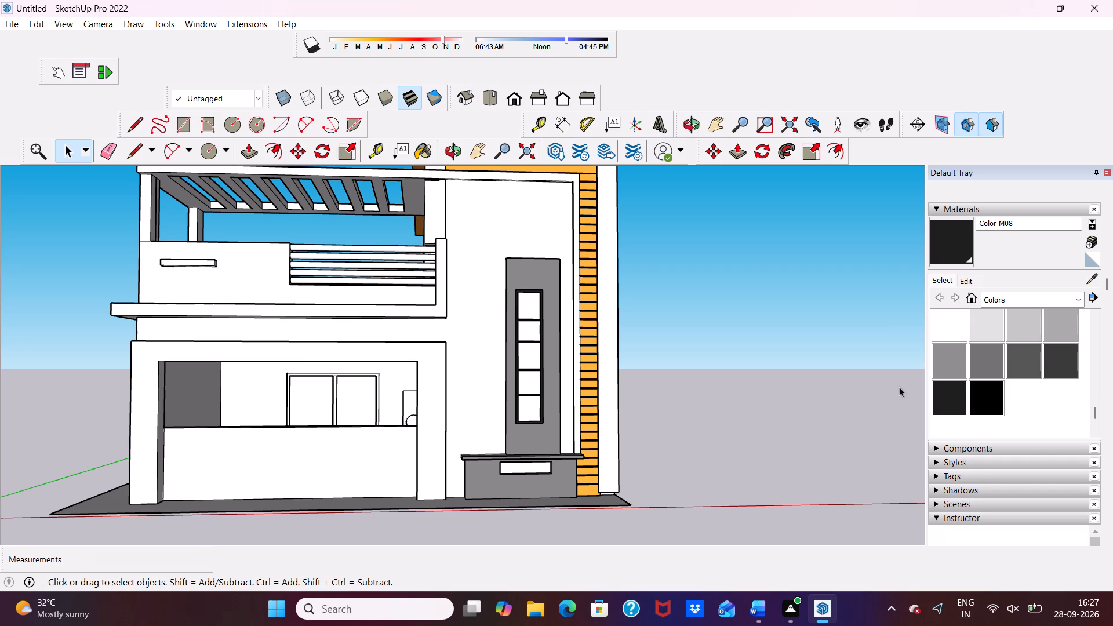
Paint the front wall surface behind the grey window panel with 0014_DarkSalmon from the Colors-Named collection.
scroll(1063, 359, up, 6)
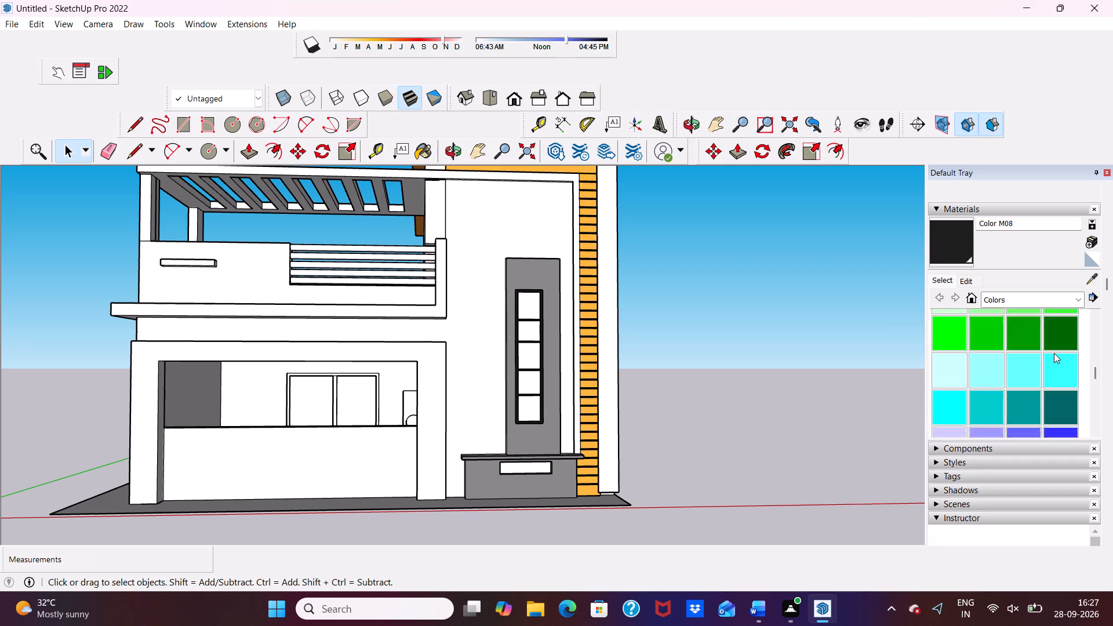
scroll(1054, 353, up, 1)
click(1081, 297)
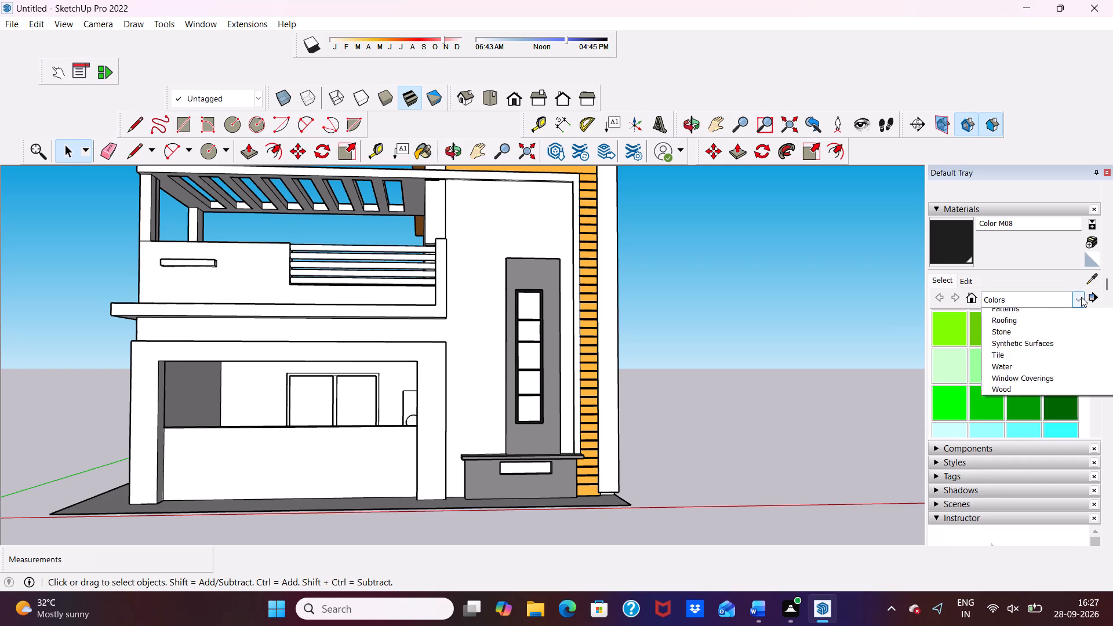
click(1028, 356)
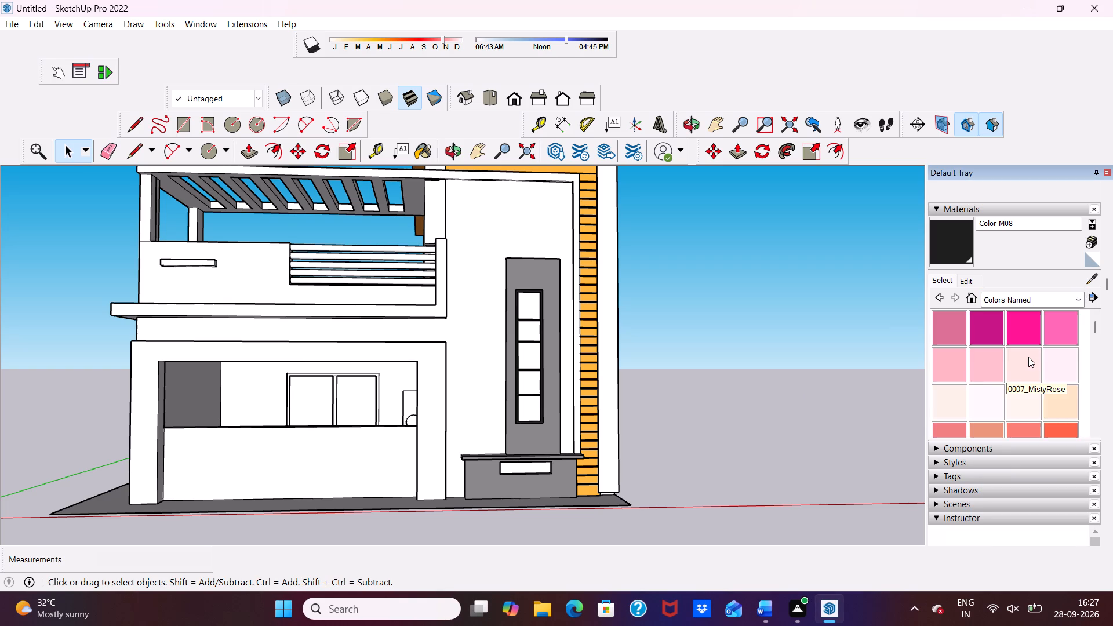
scroll(1028, 357, down, 1)
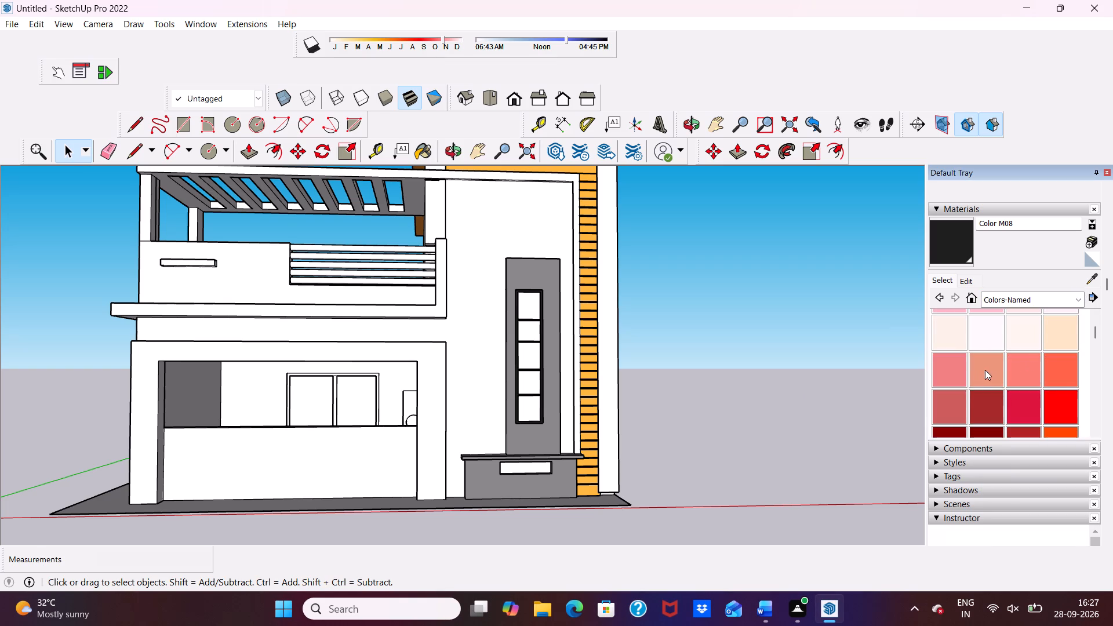
click(985, 367)
scroll(584, 341, up, 5)
click(432, 257)
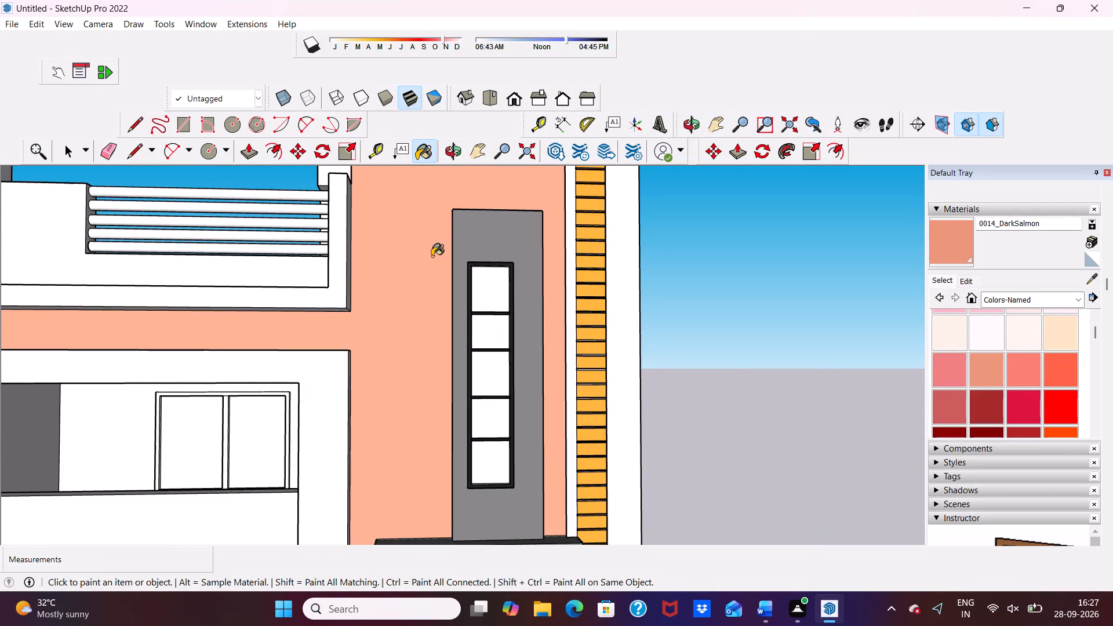
Examine the salmon wall, balcony and ground-floor opening of the front elevation from several angles.
scroll(430, 261, down, 9)
middle_drag(425, 282, 498, 283)
scroll(479, 236, up, 5)
middle_drag(490, 210, 435, 275)
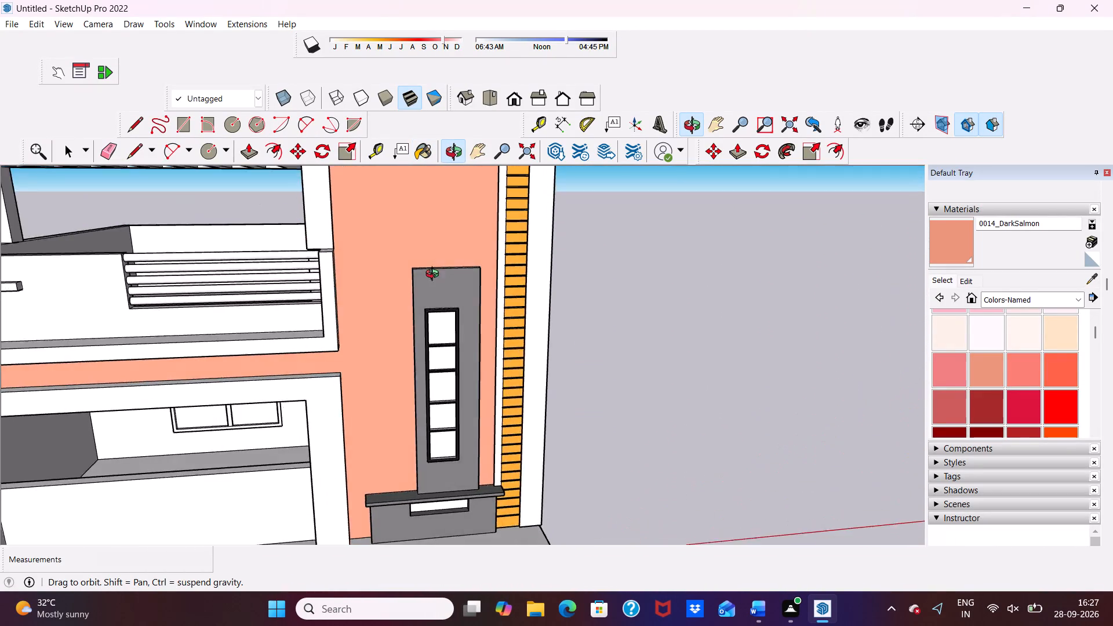
middle_drag(435, 275, 404, 206)
scroll(344, 198, up, 5)
scroll(344, 199, down, 5)
middle_drag(354, 217, 420, 256)
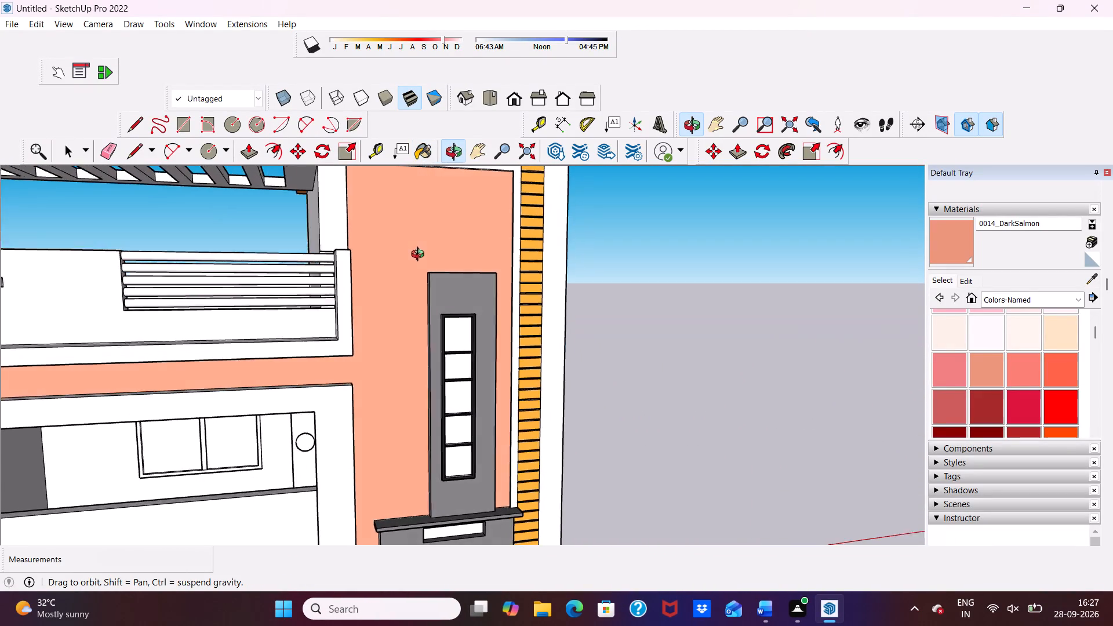
middle_drag(420, 256, 425, 257)
scroll(409, 256, down, 5)
middle_drag(384, 272, 352, 300)
scroll(287, 294, up, 4)
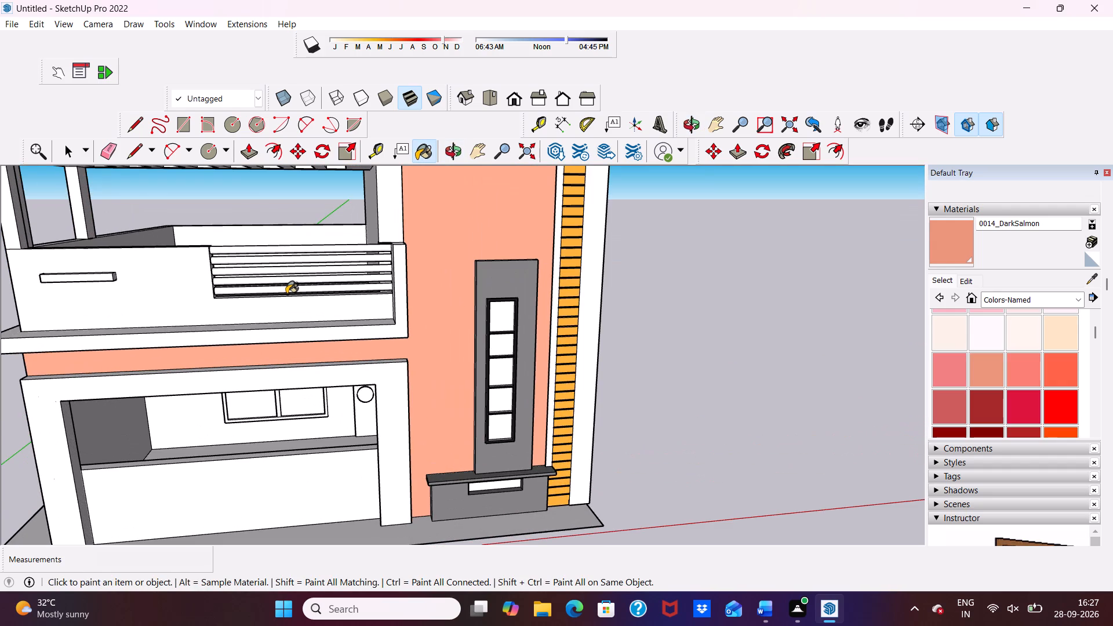
middle_drag(286, 293, 456, 209)
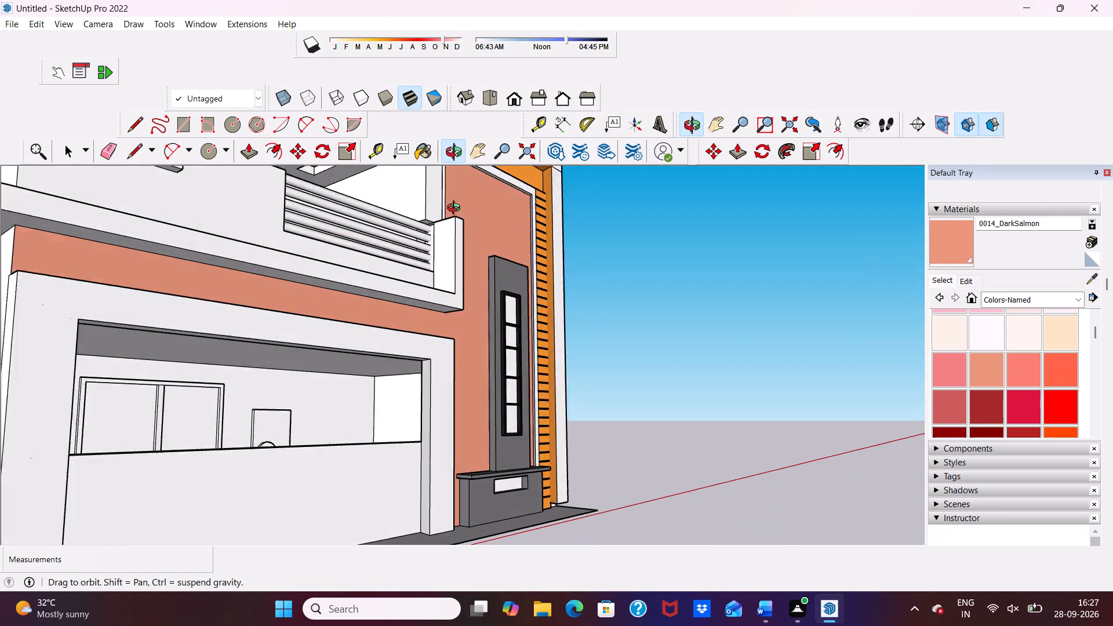
middle_drag(456, 209, 490, 212)
scroll(322, 283, down, 1)
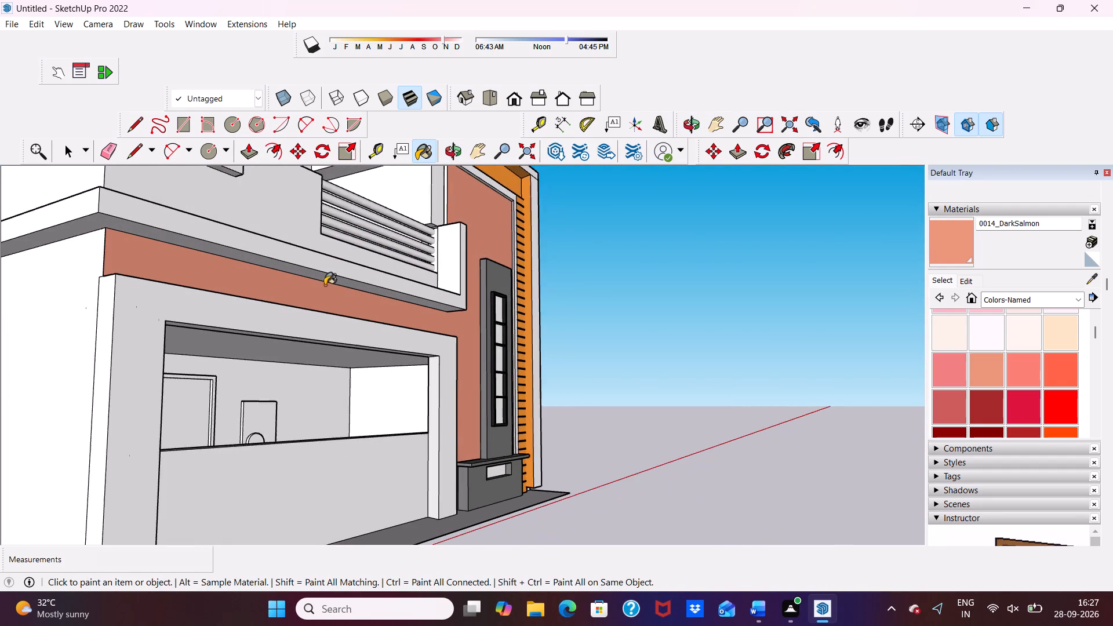
middle_drag(325, 285, 192, 364)
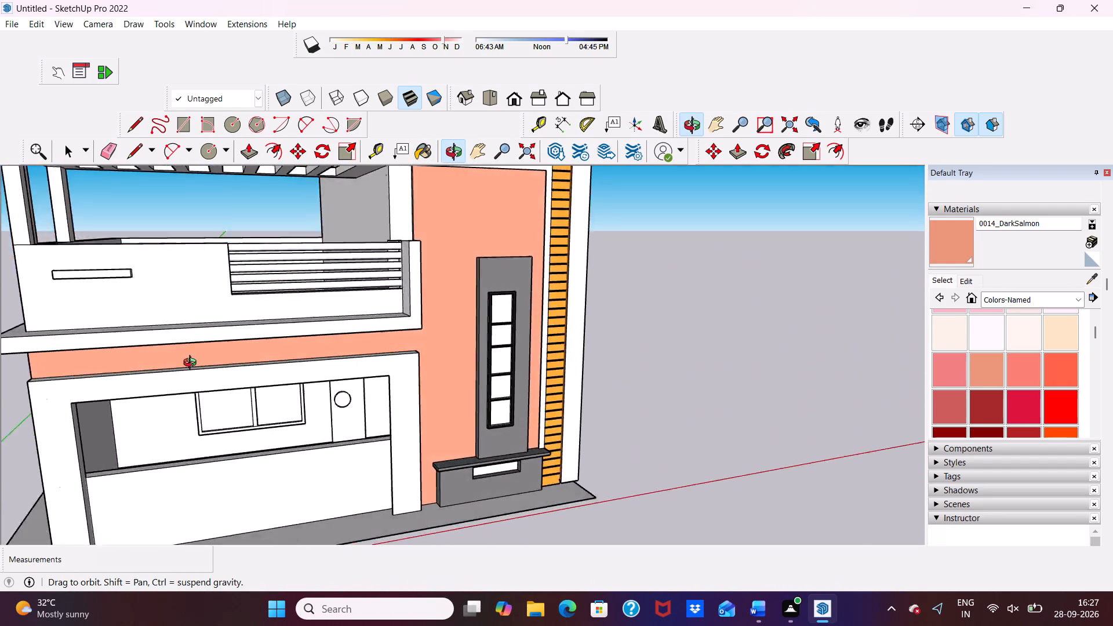
Paint the narrow return wall and the upper side wall beside the balcony with 0014_DarkSalmon.
middle_drag(192, 364, 300, 387)
scroll(409, 242, up, 9)
click(443, 220)
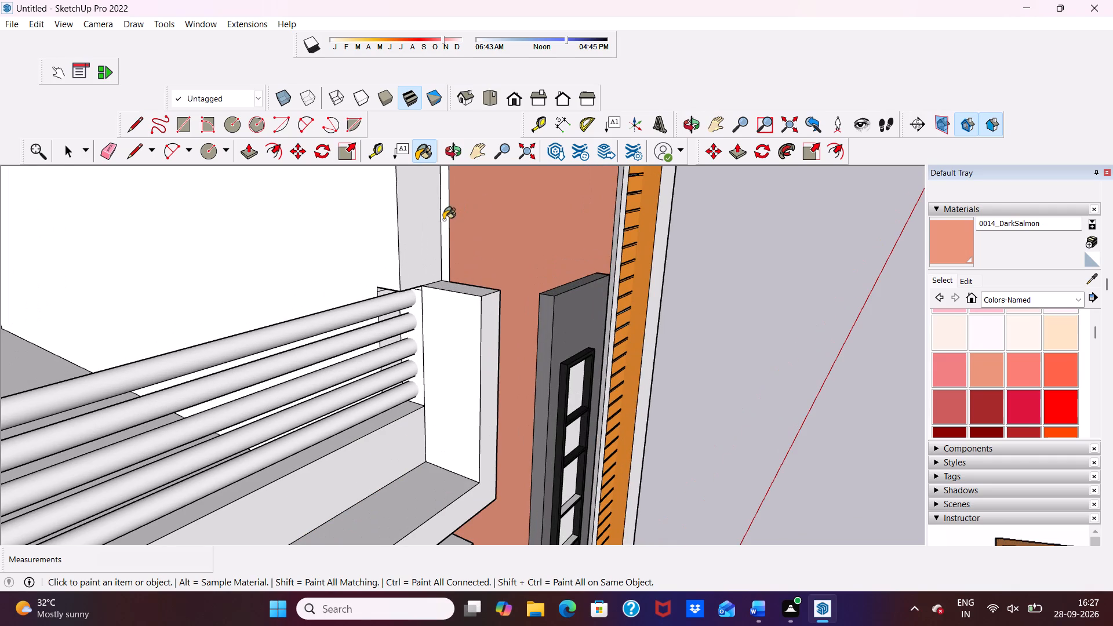
scroll(452, 214, down, 3)
middle_drag(453, 212, 363, 262)
scroll(360, 248, up, 1)
click(359, 243)
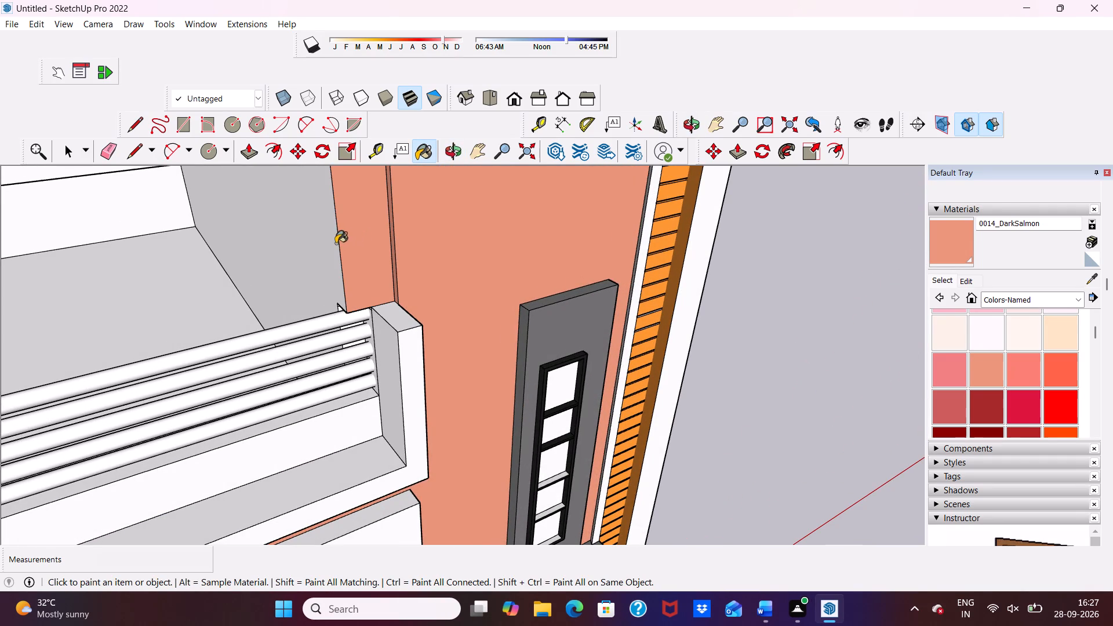
click(323, 226)
Examine the salmon walls, balcony and pergola from several angles for surfaces still lacking colour.
scroll(337, 218, down, 4)
middle_drag(415, 230, 217, 114)
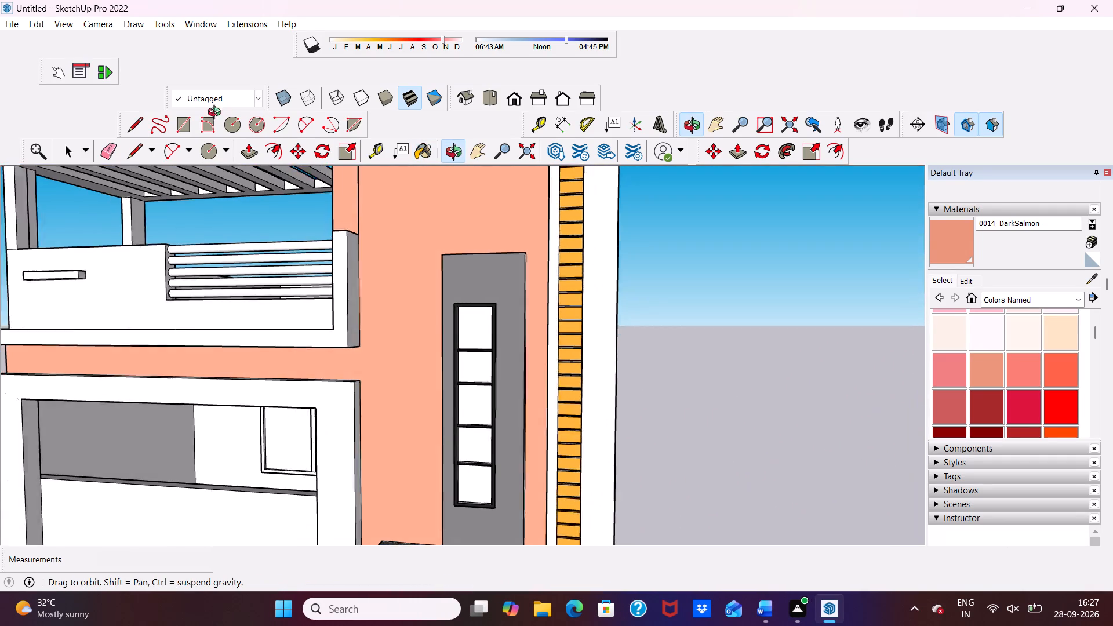
middle_drag(217, 114, 214, 118)
scroll(523, 252, up, 5)
scroll(528, 247, down, 1)
middle_drag(528, 246, 689, 225)
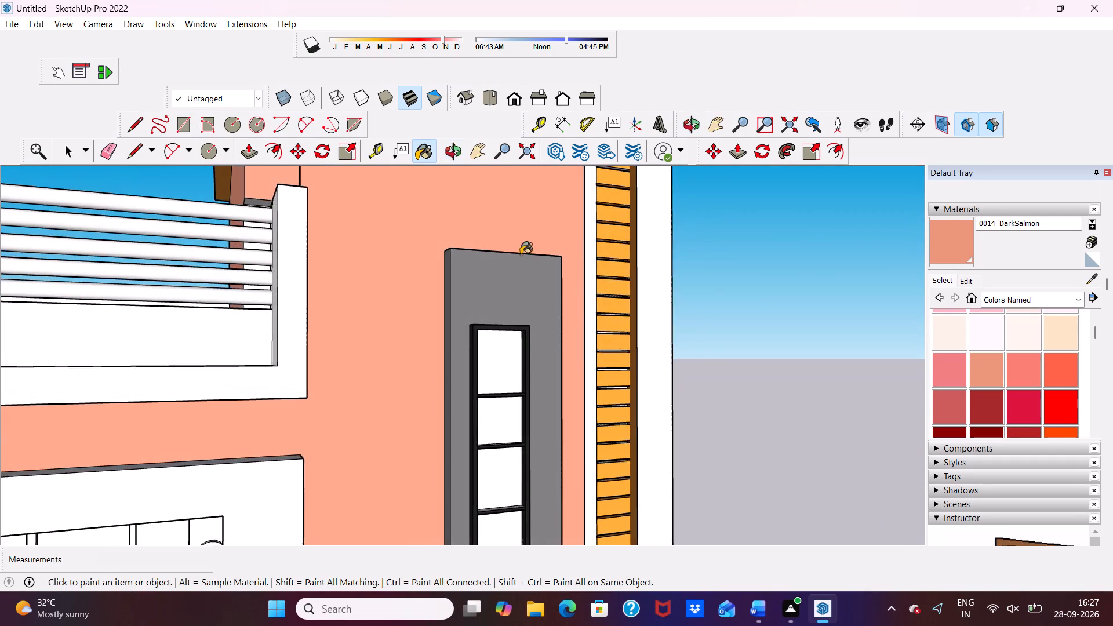
scroll(521, 253, up, 2)
scroll(521, 250, down, 2)
scroll(521, 248, up, 2)
scroll(525, 241, down, 1)
scroll(525, 241, up, 1)
scroll(525, 250, down, 6)
scroll(523, 296, up, 2)
scroll(526, 303, down, 1)
middle_drag(539, 316, 442, 485)
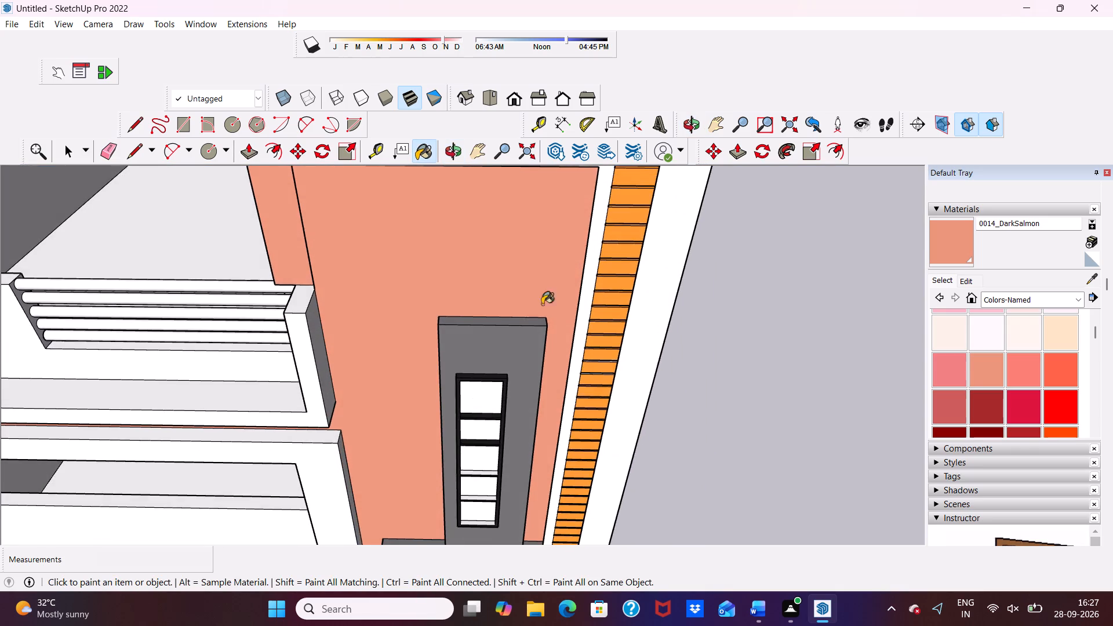
scroll(561, 249, up, 4)
scroll(561, 248, down, 1)
middle_drag(564, 246, 822, 185)
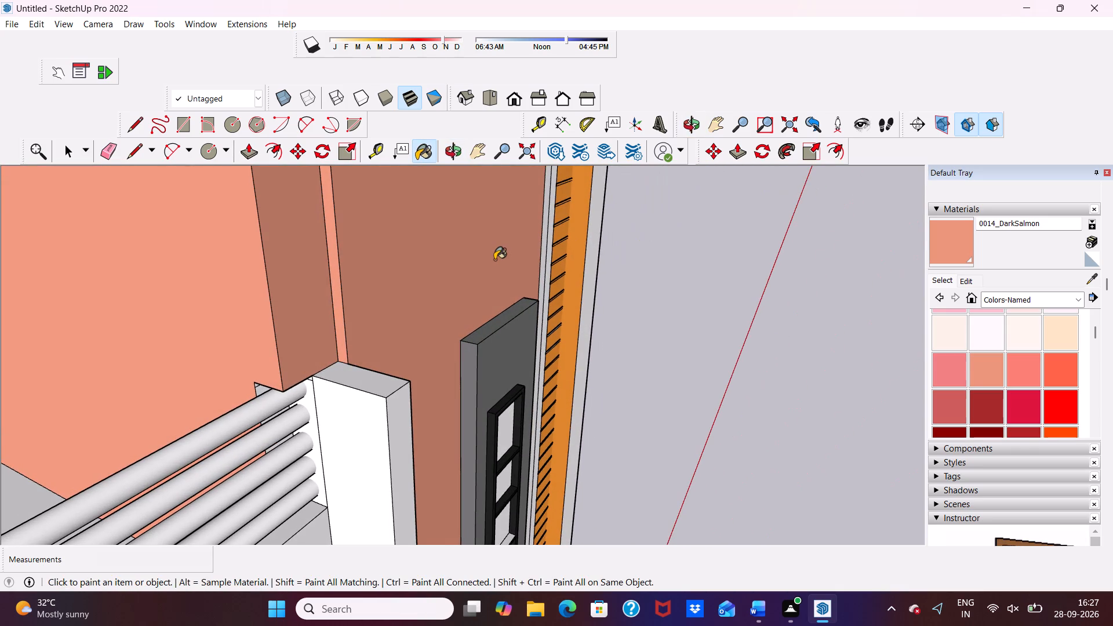
scroll(496, 241, down, 5)
middle_drag(499, 247, 592, 268)
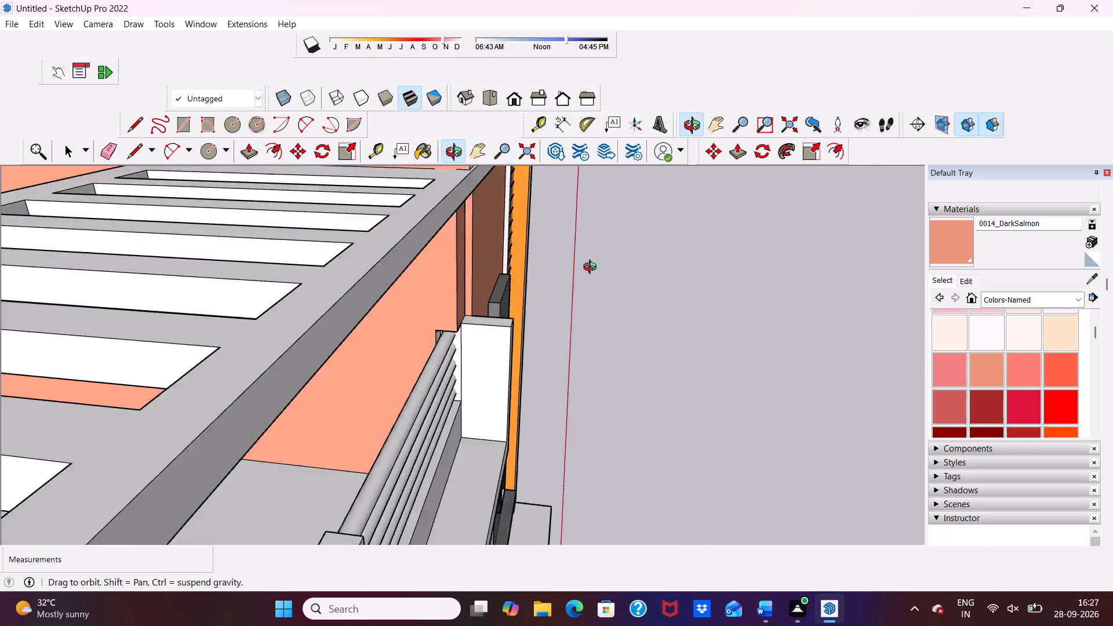
middle_drag(592, 268, 399, 209)
scroll(403, 212, down, 7)
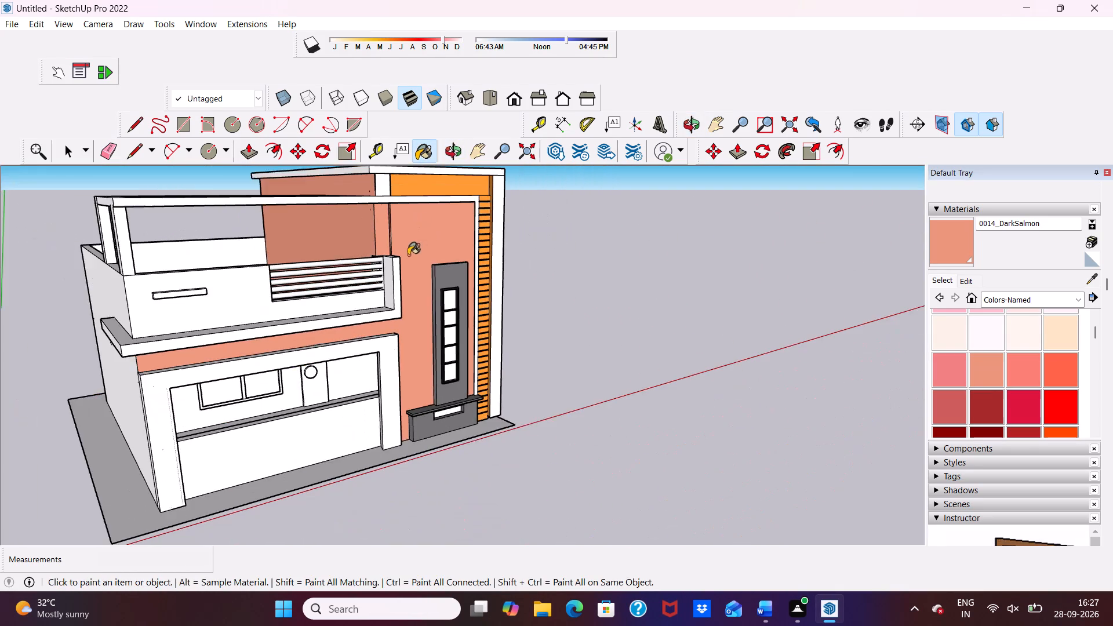
scroll(408, 255, down, 3)
middle_drag(268, 272, 287, 249)
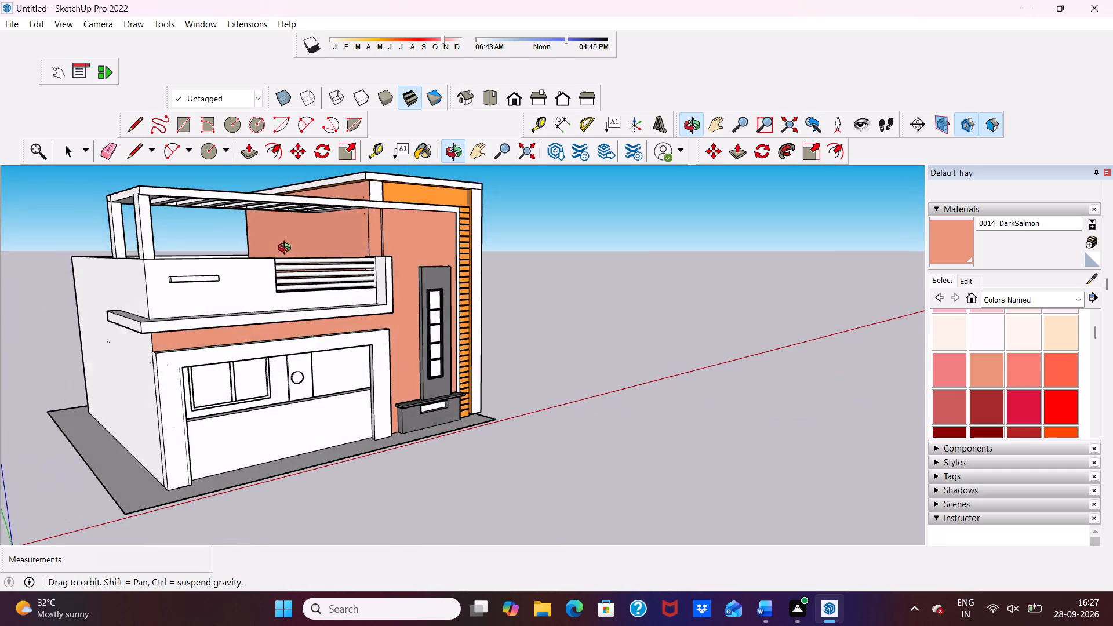
middle_drag(287, 249, 272, 252)
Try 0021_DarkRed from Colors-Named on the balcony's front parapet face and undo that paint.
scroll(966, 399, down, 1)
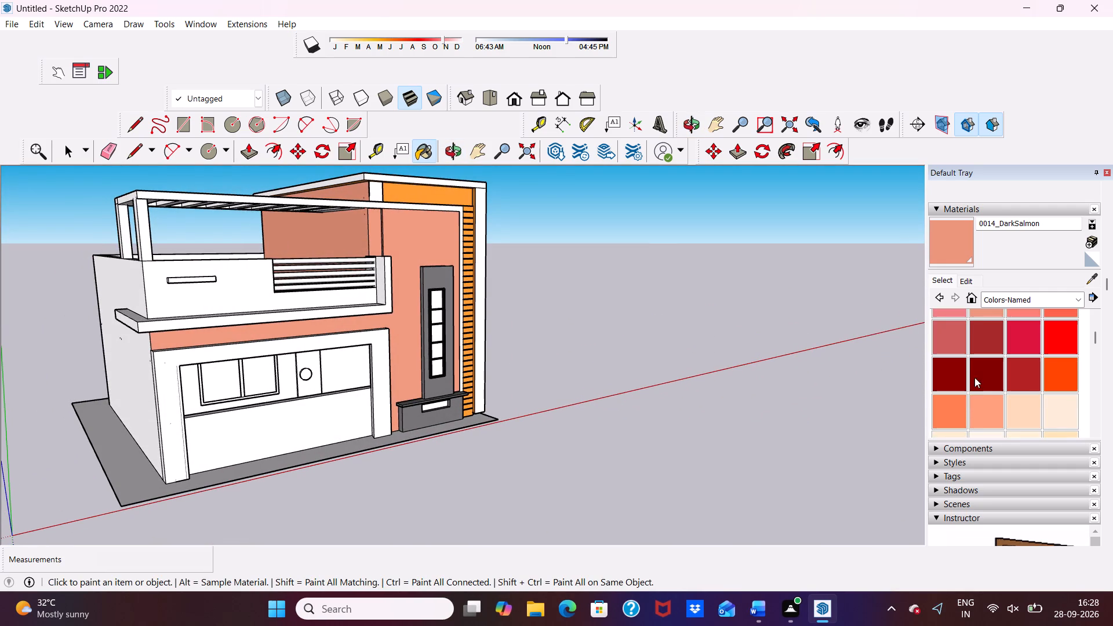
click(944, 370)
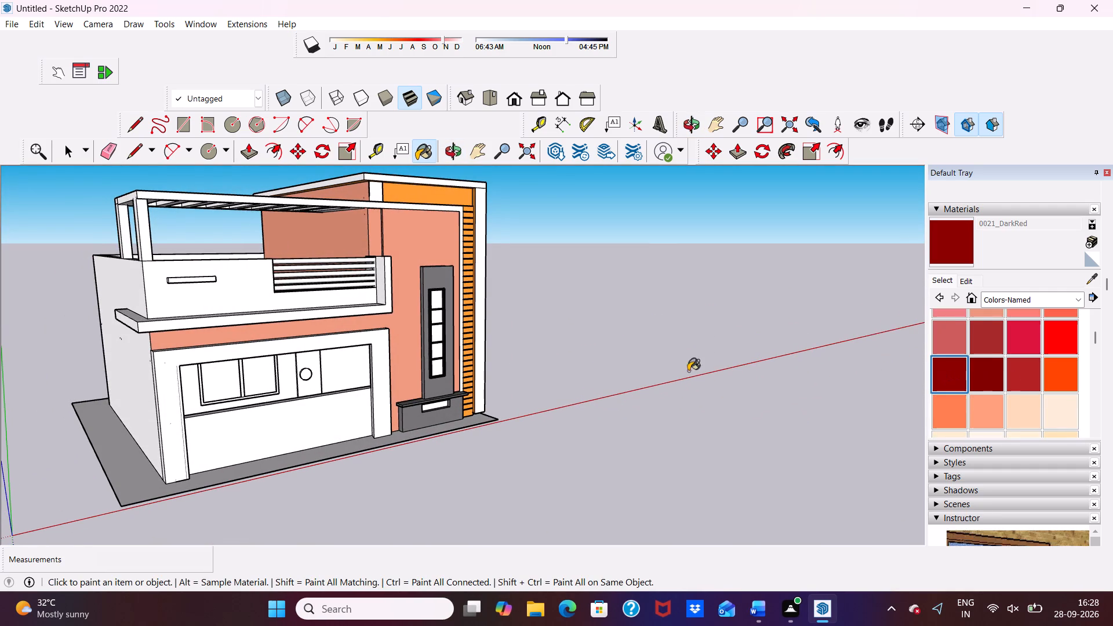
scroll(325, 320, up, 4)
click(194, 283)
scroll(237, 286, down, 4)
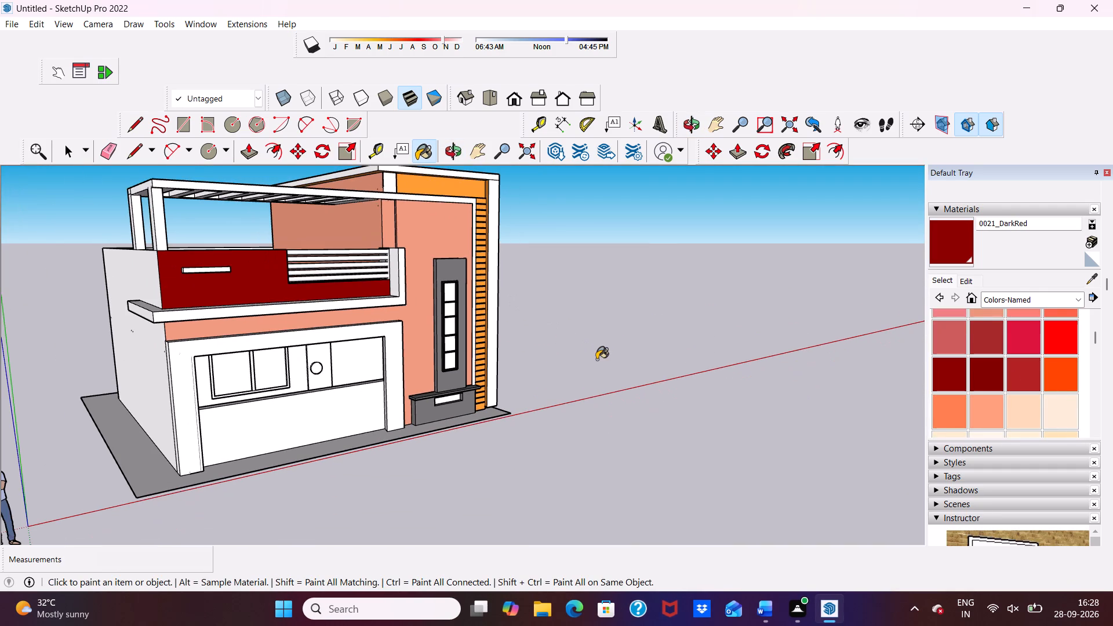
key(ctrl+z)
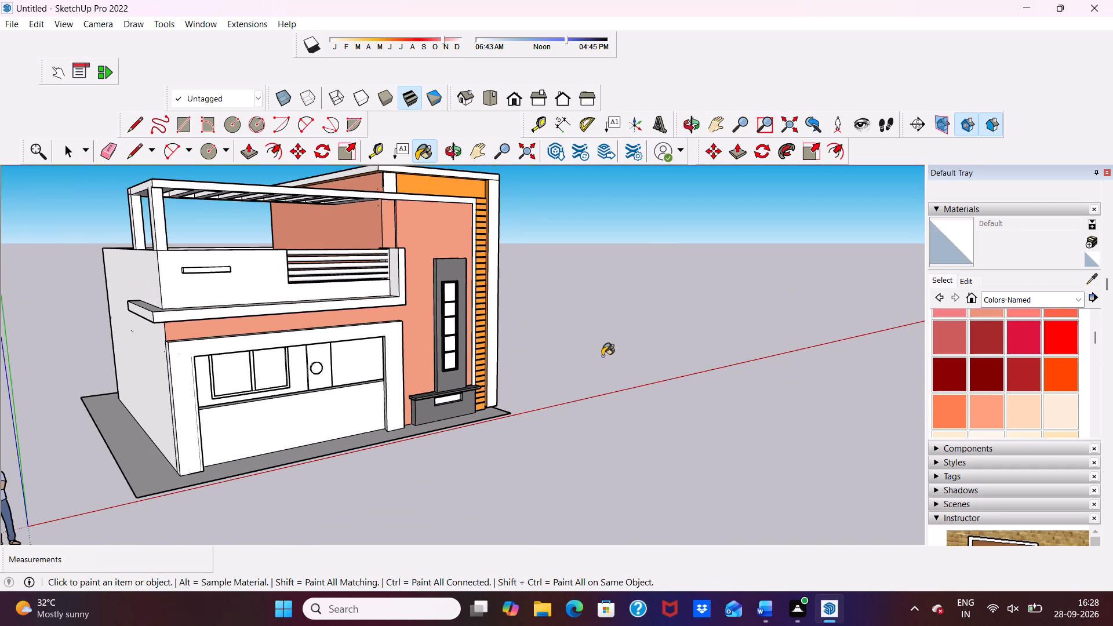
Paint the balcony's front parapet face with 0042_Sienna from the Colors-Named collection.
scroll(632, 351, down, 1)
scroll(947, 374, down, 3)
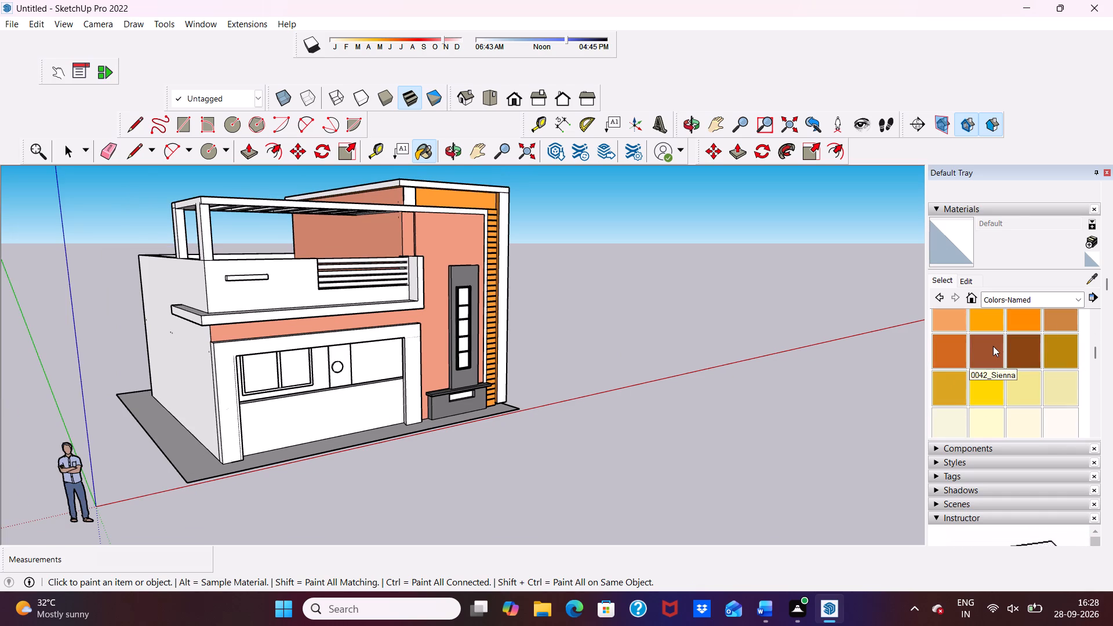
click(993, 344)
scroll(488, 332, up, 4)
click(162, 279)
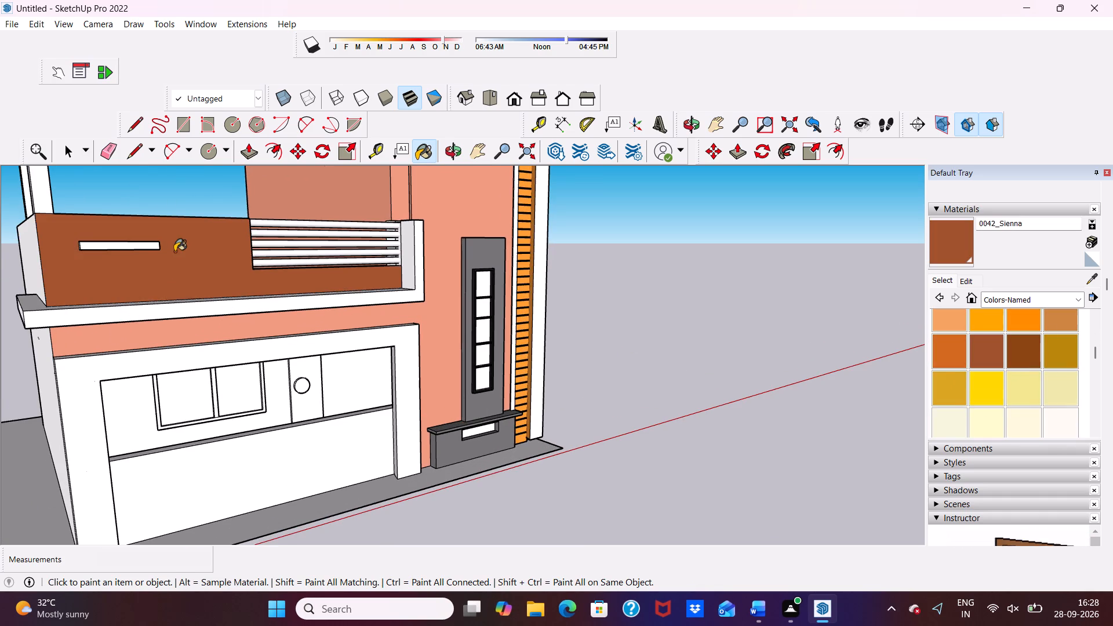
Paint the top edge of the balcony's front parapet with 0042_Sienna.
middle_drag(174, 252, 191, 259)
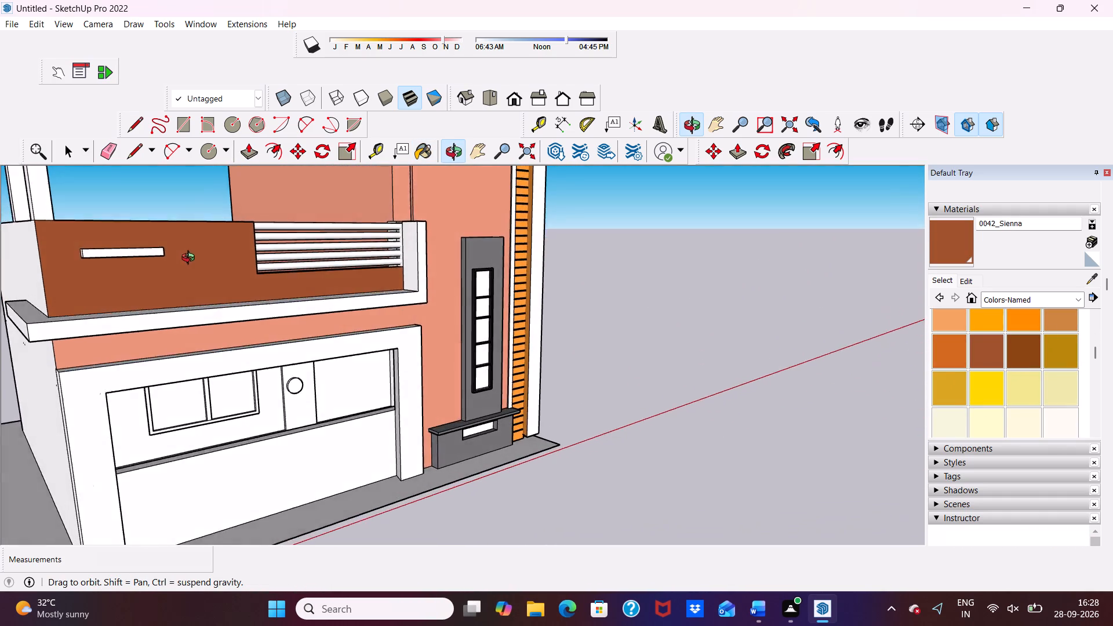
middle_drag(191, 259, 315, 283)
scroll(214, 329, up, 3)
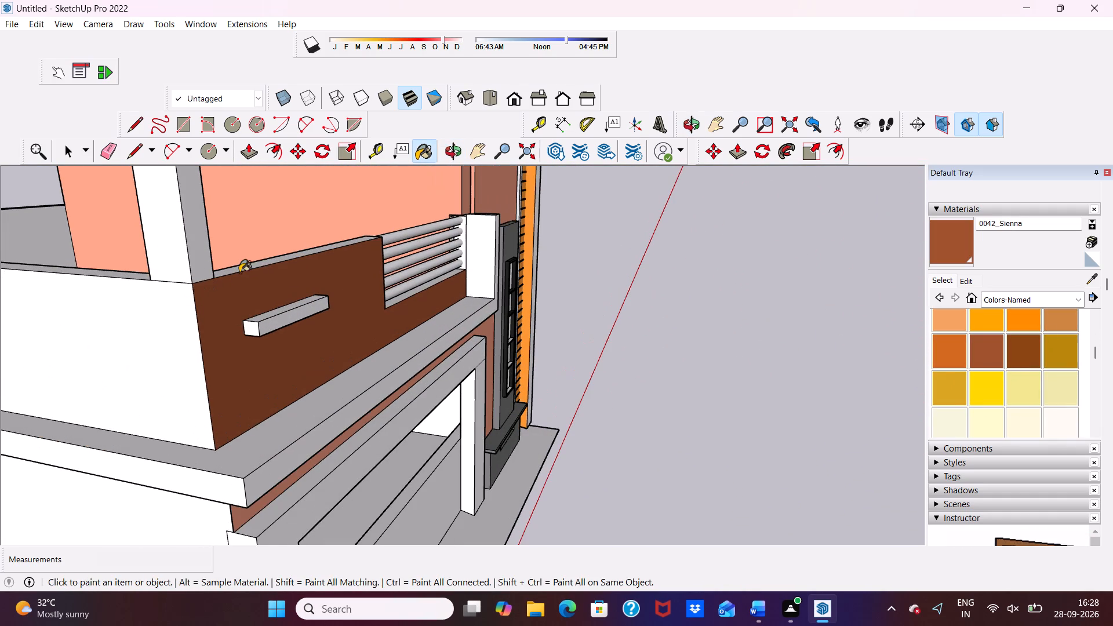
click(245, 264)
scroll(256, 274, up, 6)
click(261, 258)
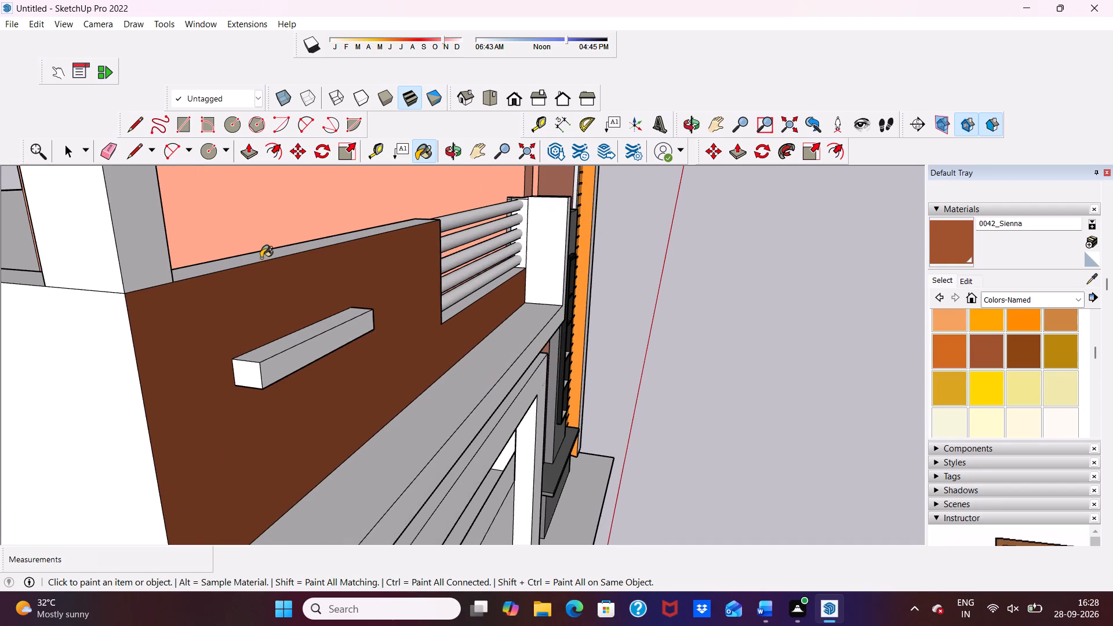
Paint the balcony's front parapet face with 0040_Peru from the Colors-Named collection.
scroll(301, 281, down, 2)
middle_drag(307, 286, 33, 277)
scroll(478, 301, down, 5)
middle_drag(489, 326, 460, 184)
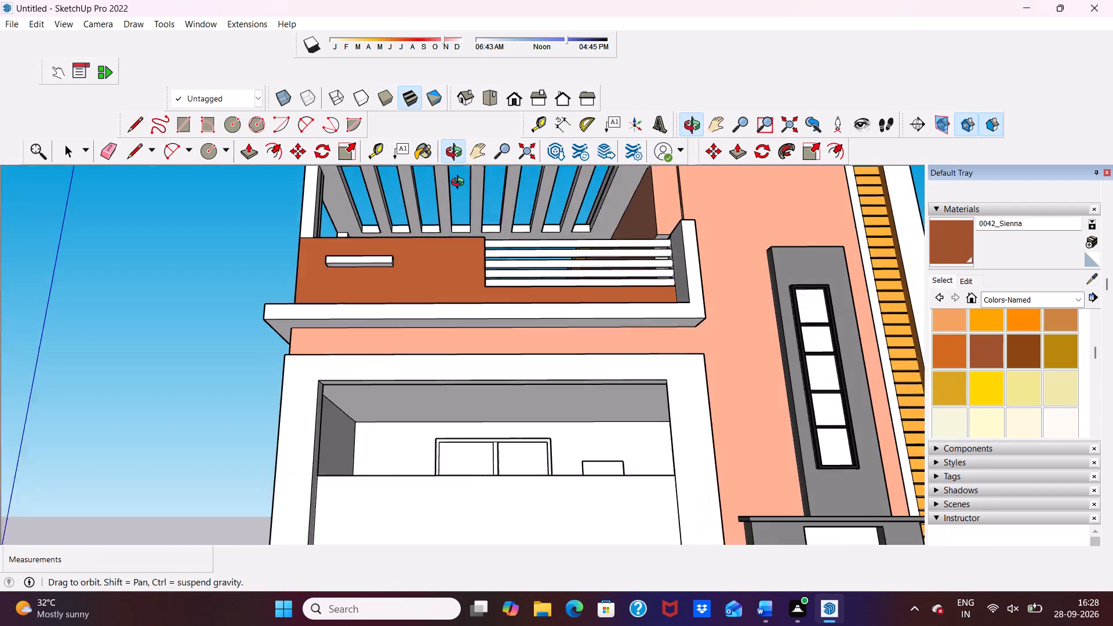
middle_drag(460, 184, 444, 282)
scroll(616, 316, up, 5)
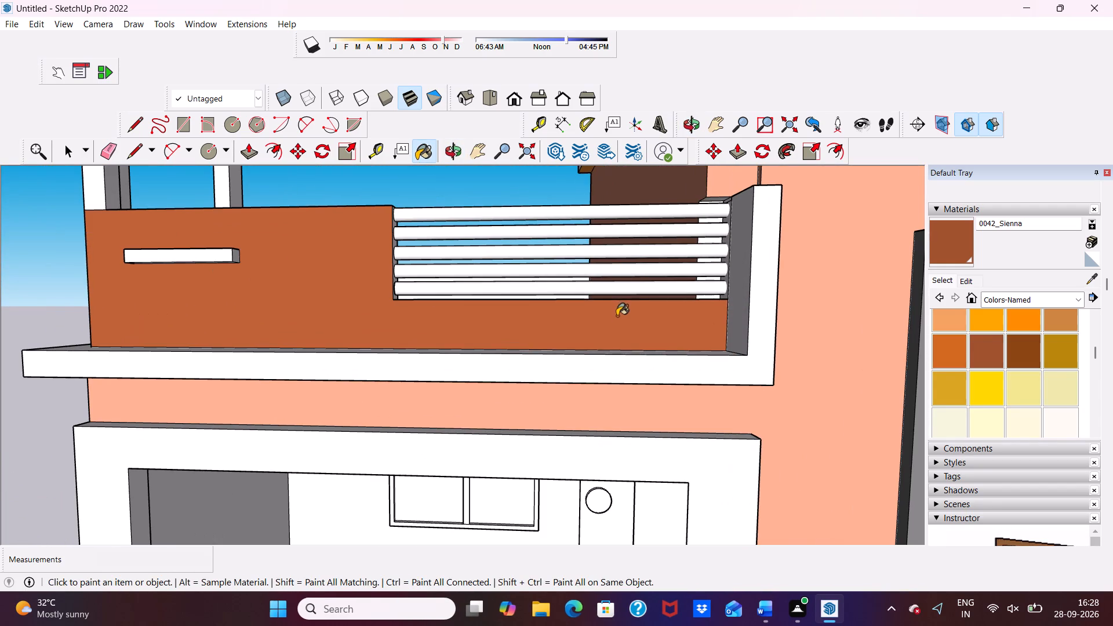
click(1052, 314)
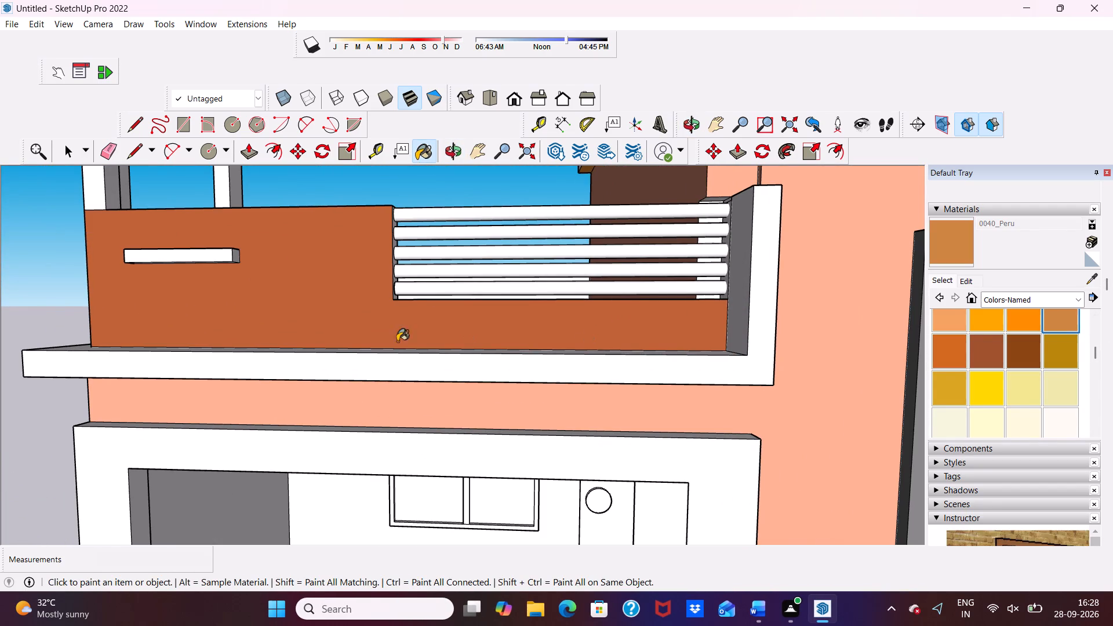
click(163, 290)
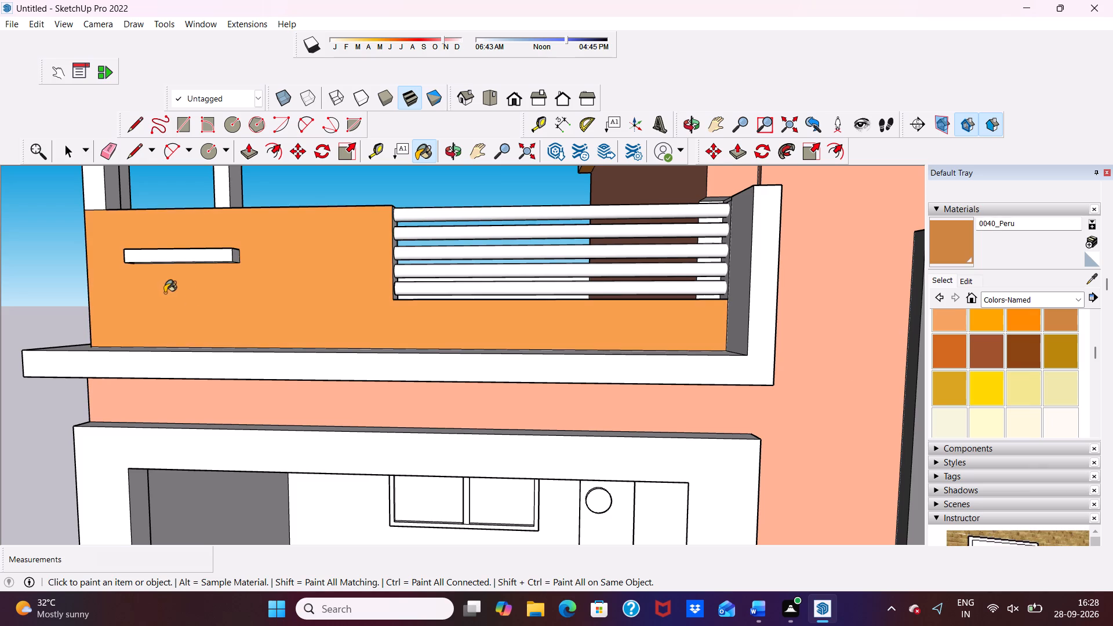
Paint the inner side of the balcony frame's upright end and the frame's front face with 0040_Peru.
scroll(203, 310, down, 1)
middle_drag(207, 310, 296, 328)
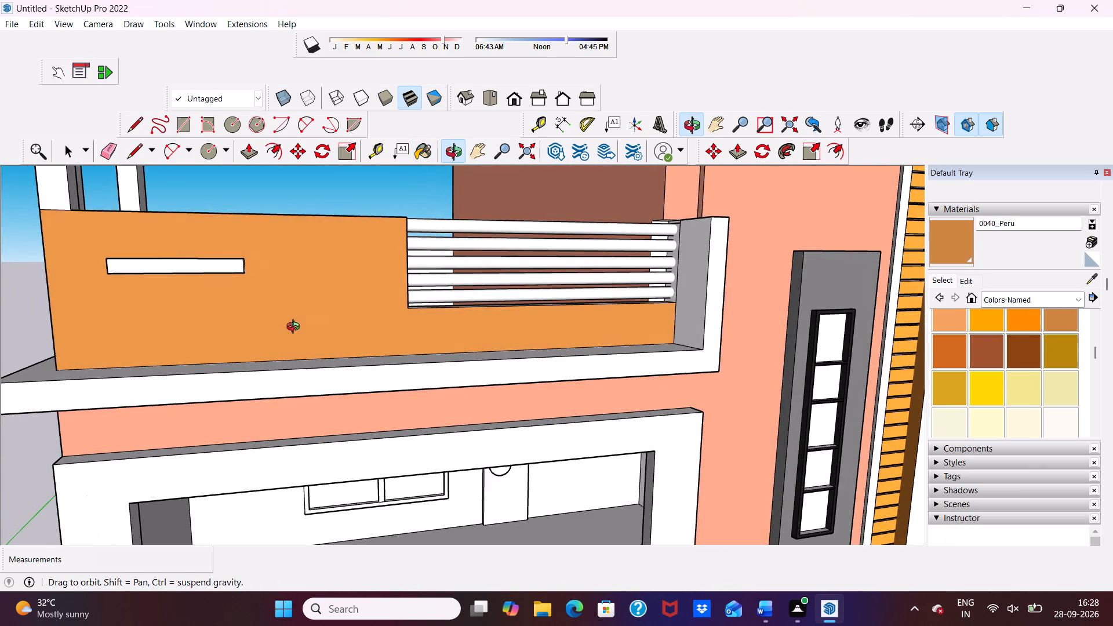
middle_drag(296, 328, 294, 329)
scroll(289, 331, up, 1)
scroll(659, 315, down, 4)
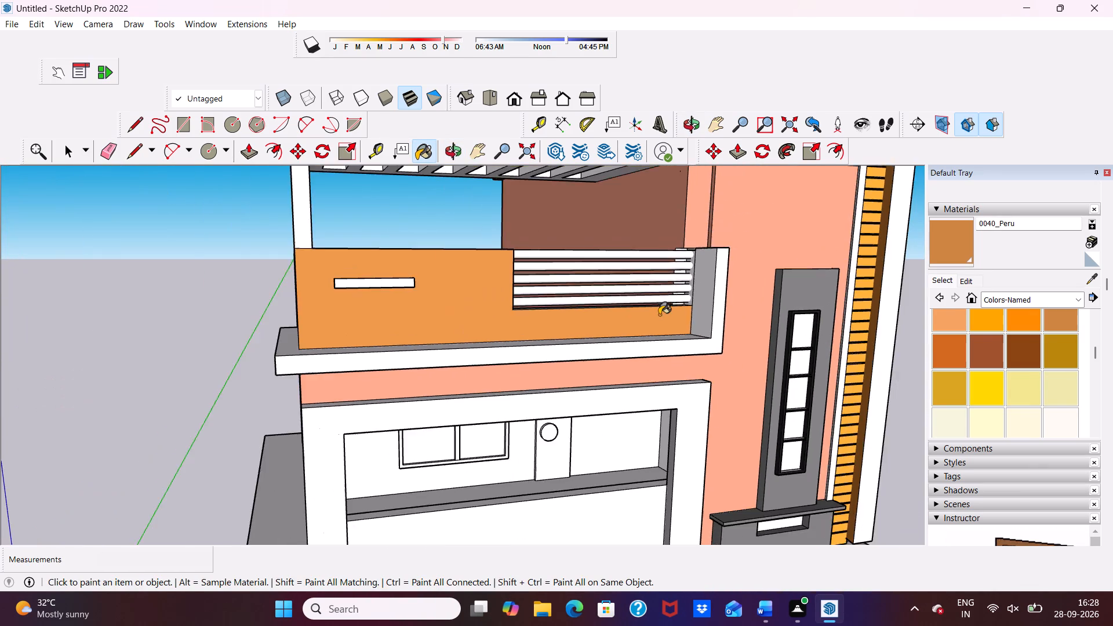
scroll(659, 315, down, 4)
scroll(645, 309, up, 1)
scroll(644, 310, down, 1)
middle_drag(644, 310, 744, 313)
scroll(628, 290, up, 5)
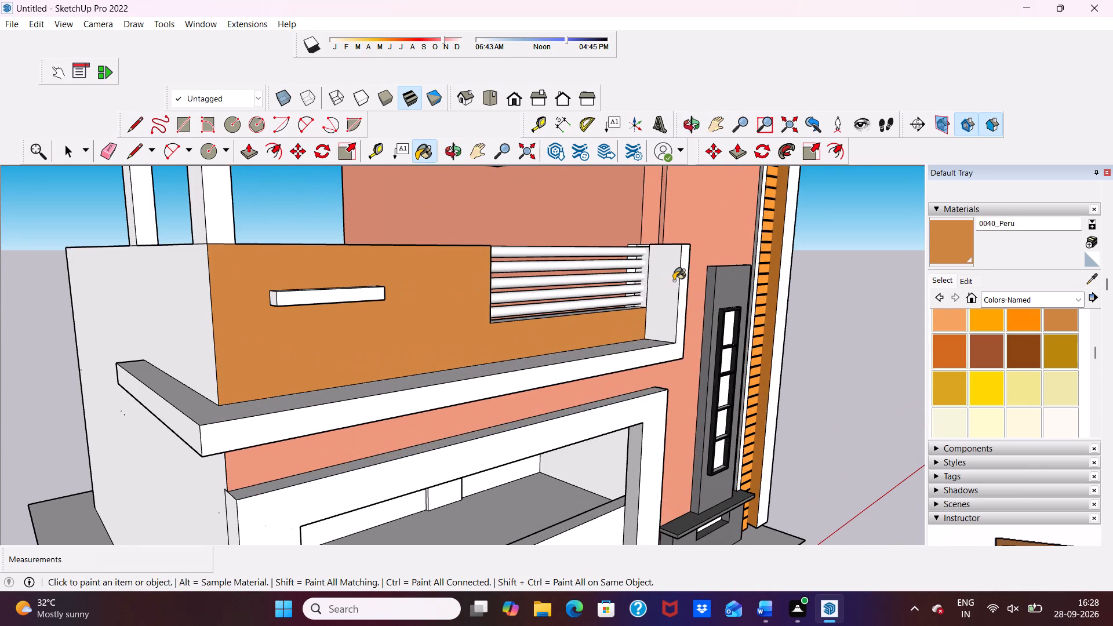
click(672, 281)
scroll(672, 282, up, 5)
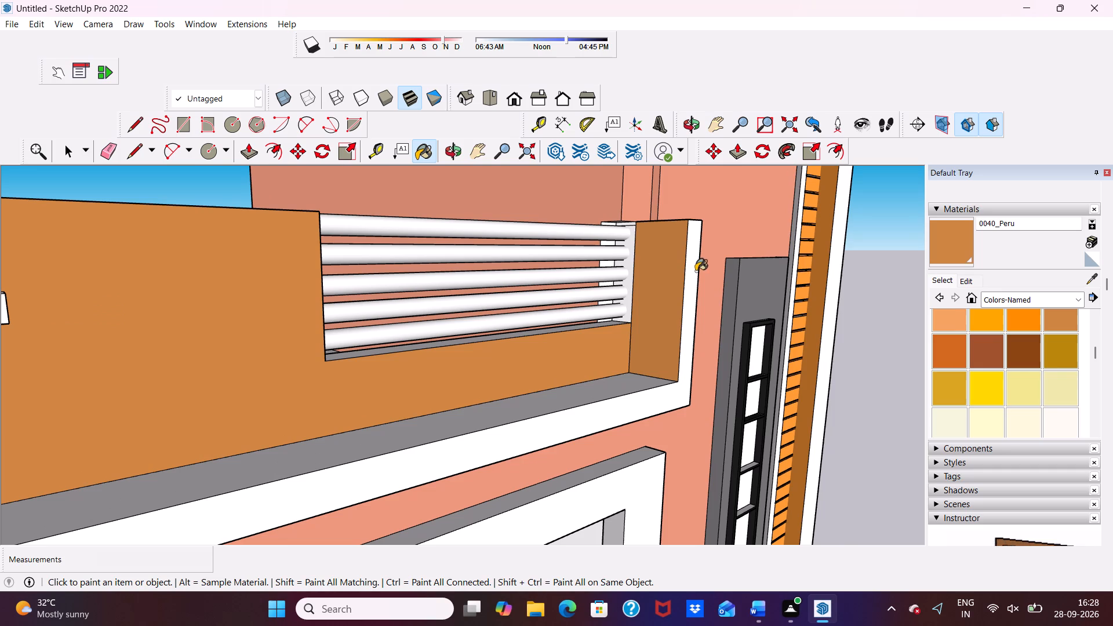
click(694, 272)
Paint the top ledge and the underside of the band along the balcony's front with 0040_Peru.
scroll(664, 276, down, 2)
middle_drag(664, 275, 518, 212)
scroll(561, 341, down, 1)
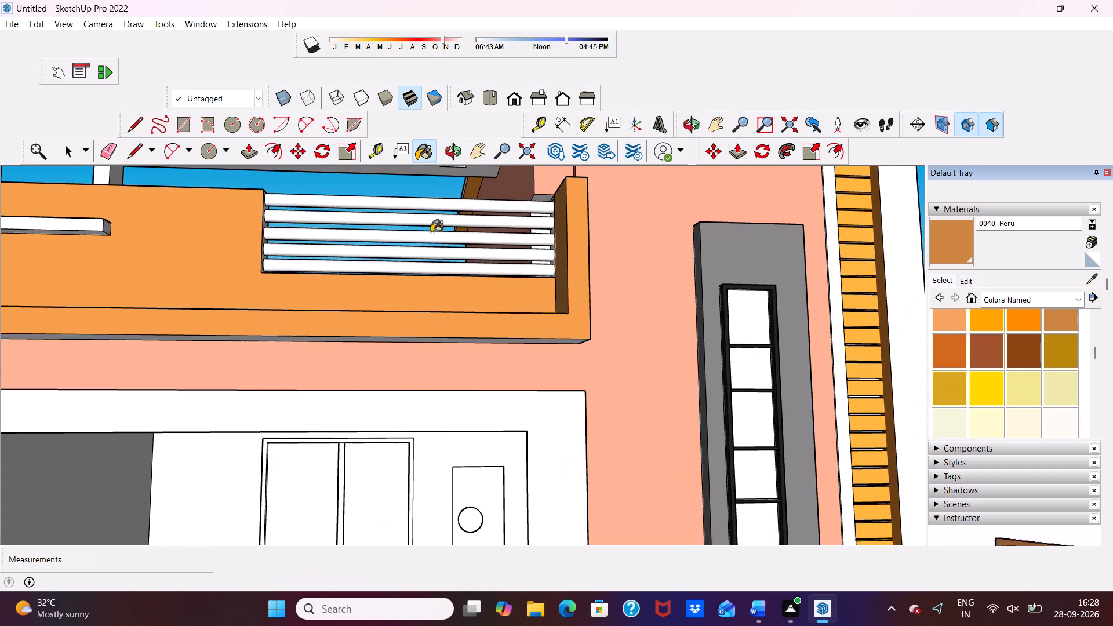
scroll(154, 304, up, 4)
middle_drag(134, 341, 40, 464)
scroll(134, 341, down, 1)
scroll(151, 367, up, 3)
click(188, 322)
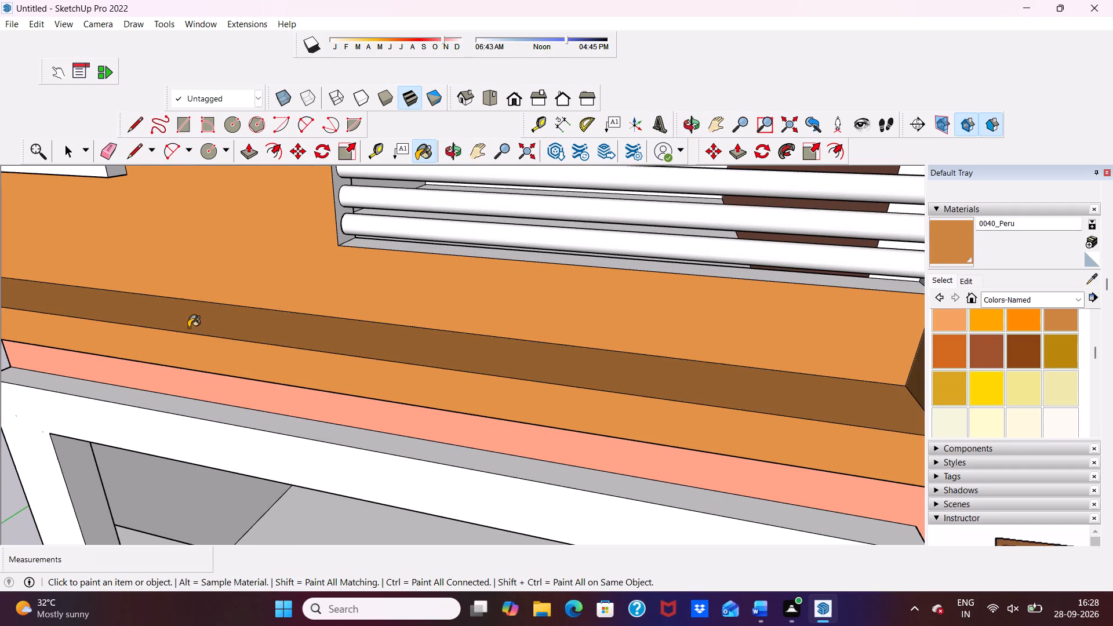
middle_drag(190, 332, 266, 174)
click(227, 312)
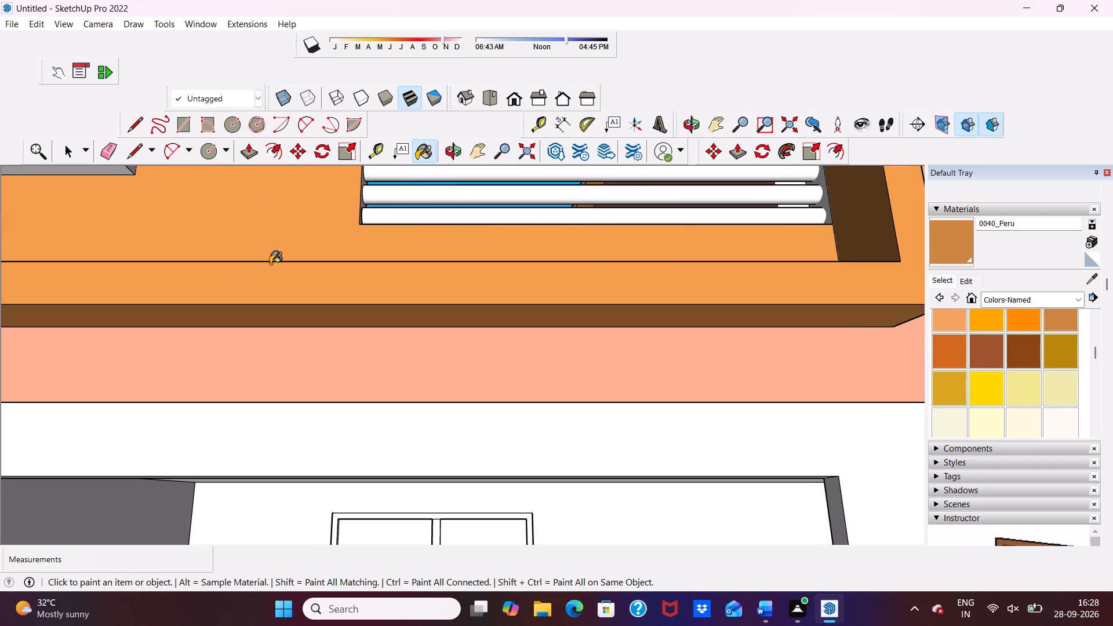
Paint the outer face and the end face of the balcony band's return on the side wall with 0040_Peru.
scroll(272, 263, down, 4)
middle_drag(274, 260, 373, 396)
scroll(475, 359, down, 6)
scroll(649, 320, up, 1)
scroll(649, 320, down, 1)
scroll(649, 320, up, 1)
scroll(649, 320, down, 1)
middle_drag(322, 365, 405, 324)
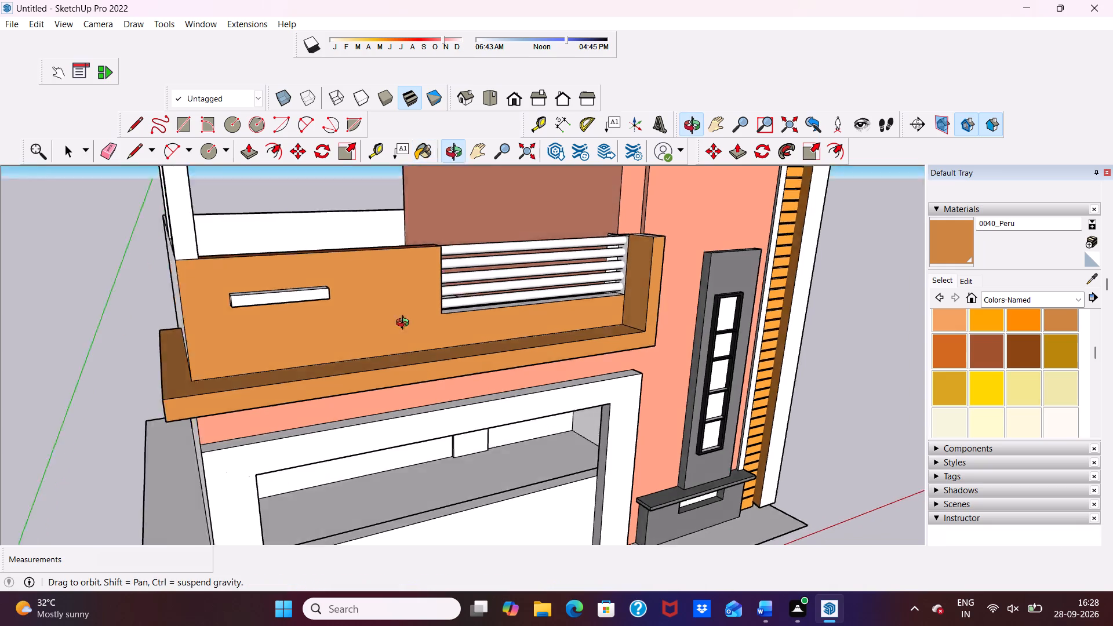
middle_drag(405, 324, 527, 248)
scroll(512, 246, up, 1)
click(485, 203)
middle_drag(274, 245, 322, 257)
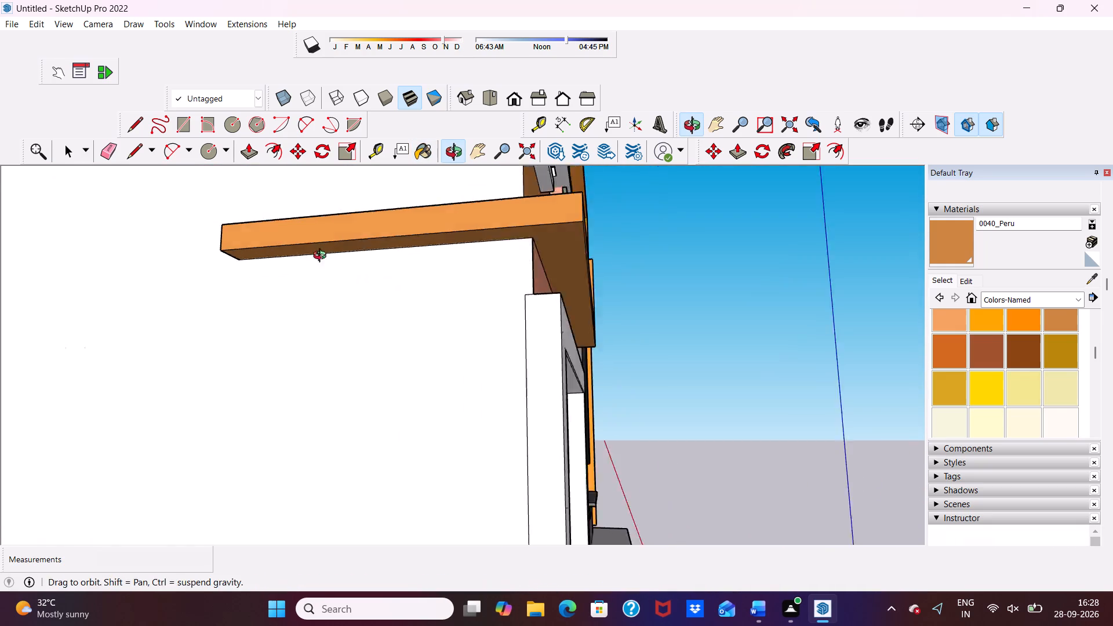
middle_drag(322, 257, 471, 314)
click(472, 318)
Paint the front, the top and one end of the small projecting bar on the balcony parapet with 0043_SaddleBrown.
scroll(541, 313, down, 4)
middle_drag(600, 340, 532, 361)
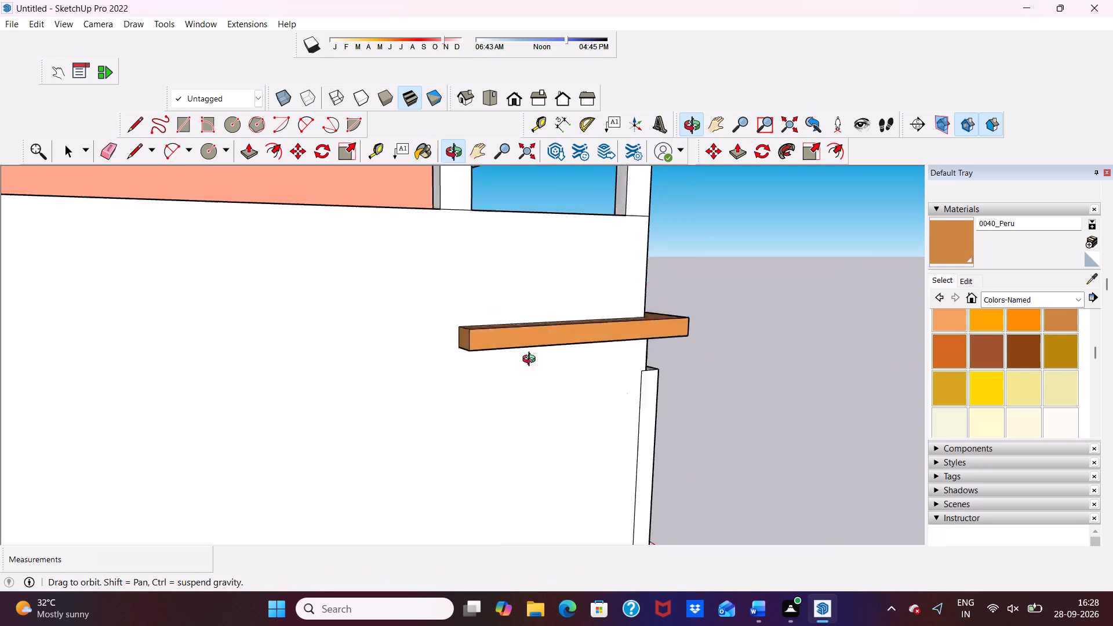
middle_drag(532, 361, 191, 350)
scroll(321, 293, down, 4)
scroll(380, 319, up, 6)
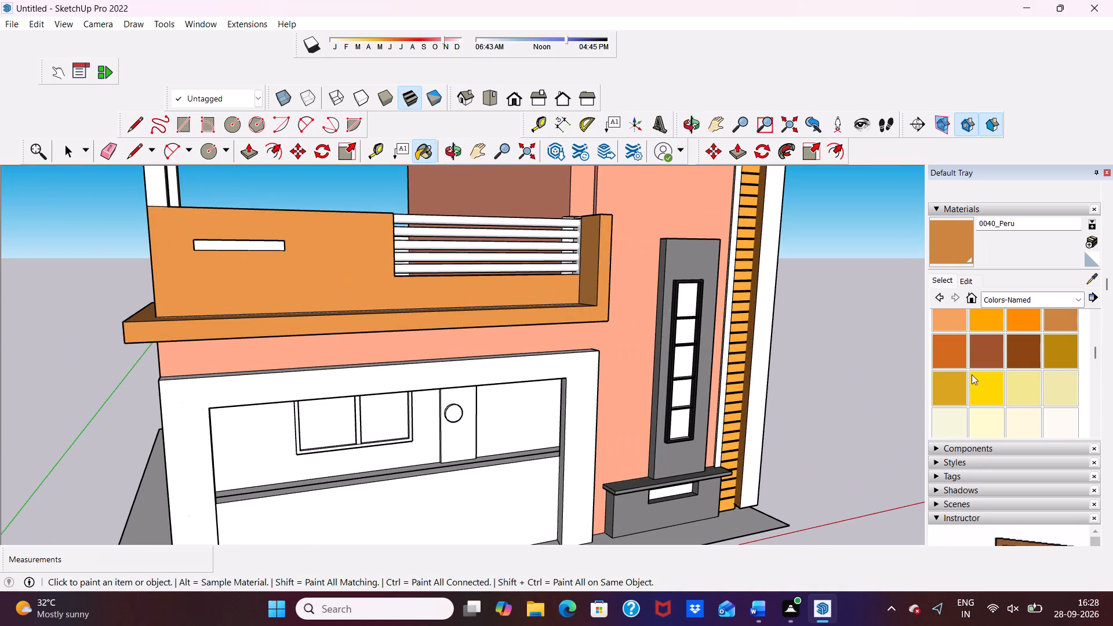
scroll(1046, 336, up, 1)
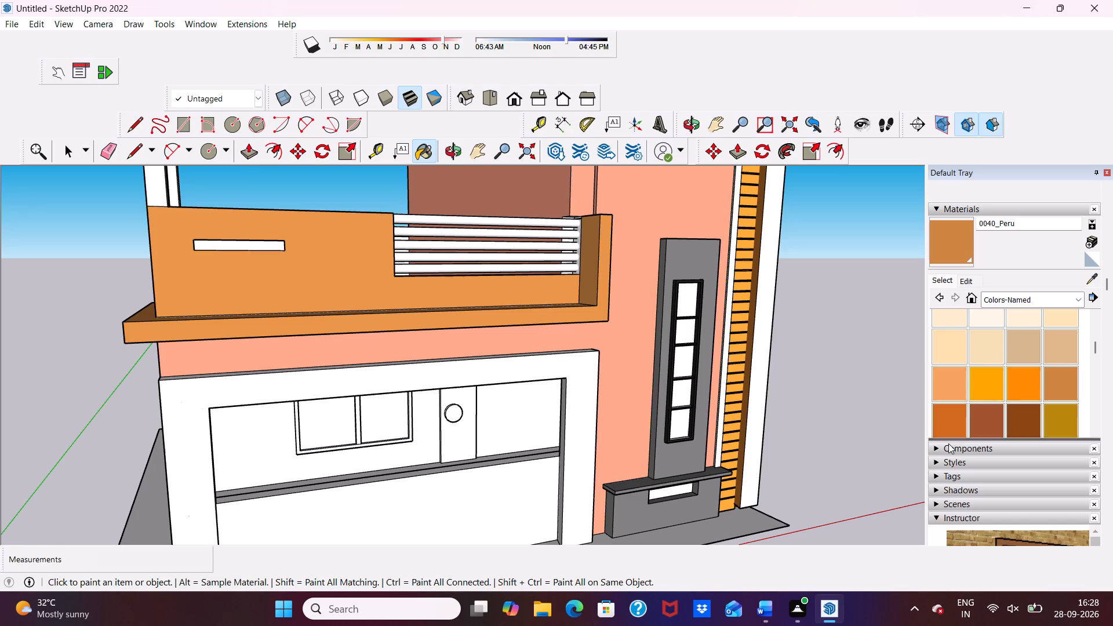
click(1023, 414)
scroll(419, 291, up, 4)
scroll(136, 206, up, 4)
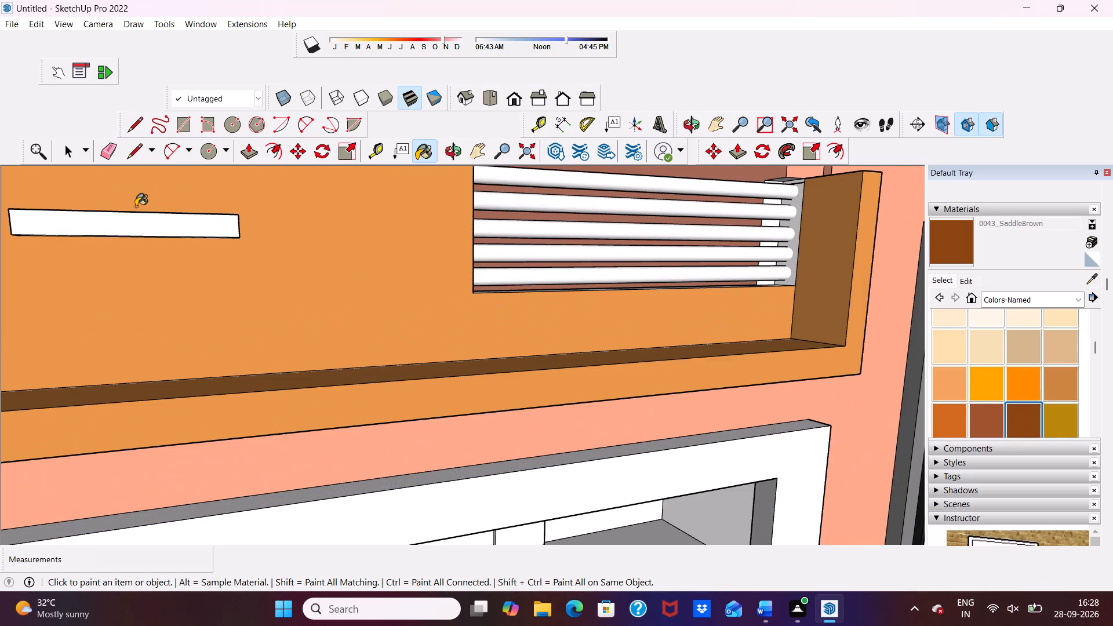
click(134, 220)
scroll(134, 220, down, 1)
middle_drag(134, 219, 93, 334)
scroll(93, 320, up, 2)
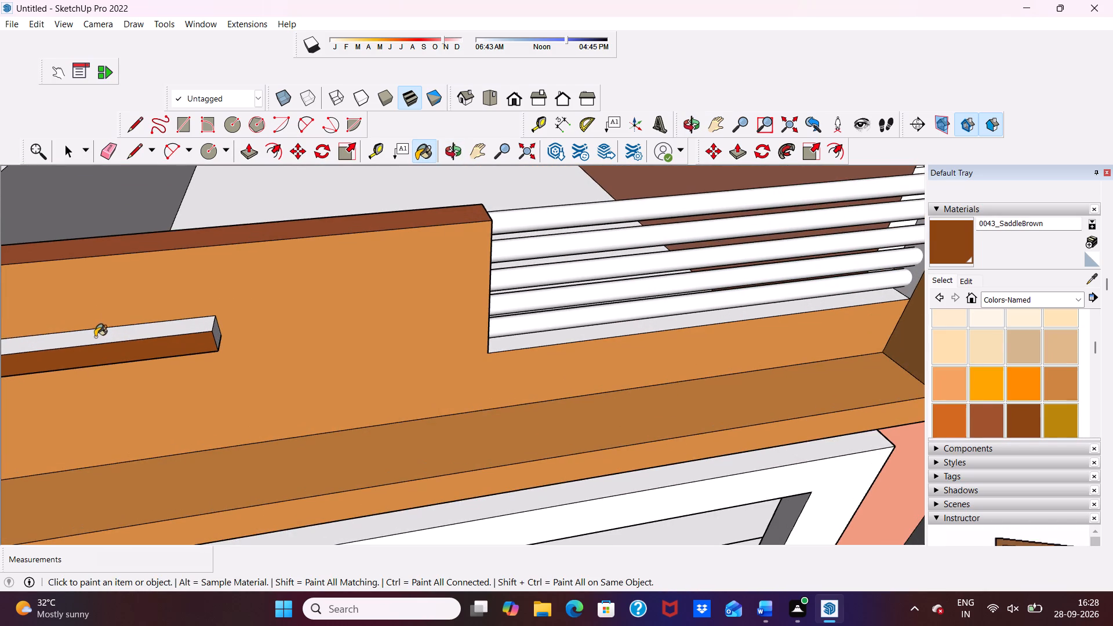
click(96, 339)
middle_drag(201, 351, 67, 315)
click(255, 264)
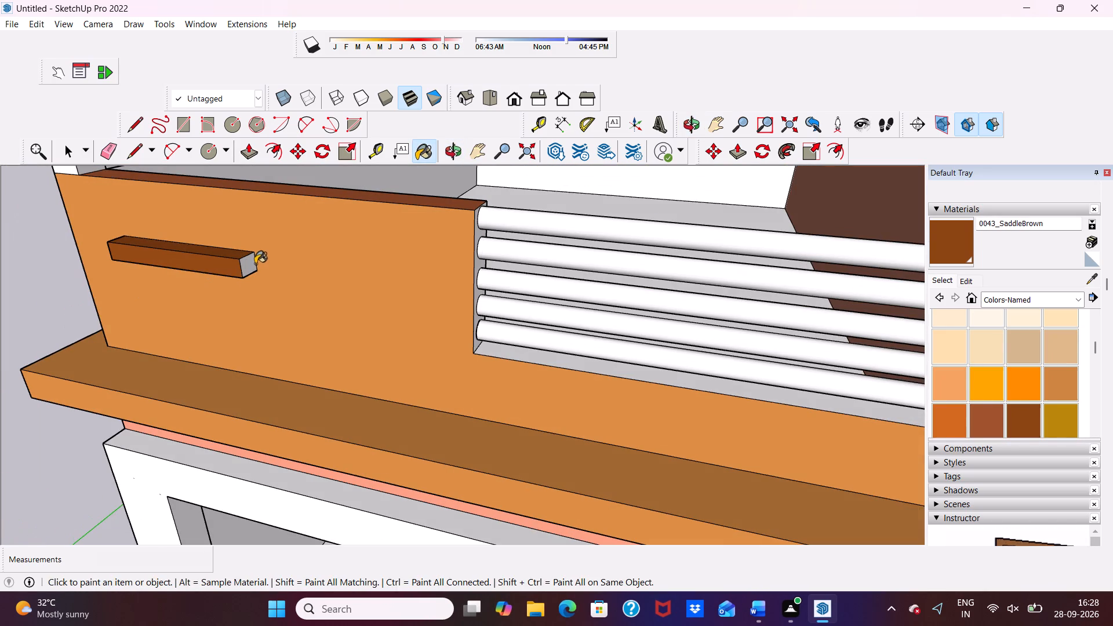
scroll(219, 269, up, 5)
click(262, 263)
Paint the underside and the other end of the parapet's projecting bar with 0043_SaddleBrown.
middle_drag(230, 269, 468, 183)
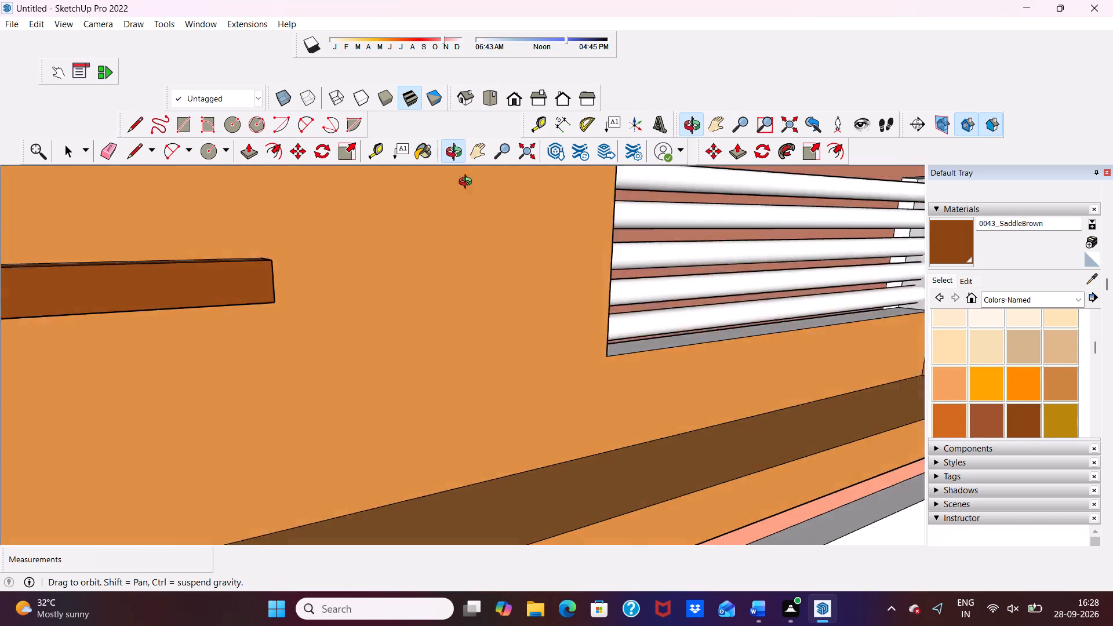
middle_drag(468, 183, 485, 170)
scroll(244, 266, up, 2)
middle_drag(183, 295, 188, 217)
middle_drag(284, 250, 278, 323)
scroll(283, 263, down, 1)
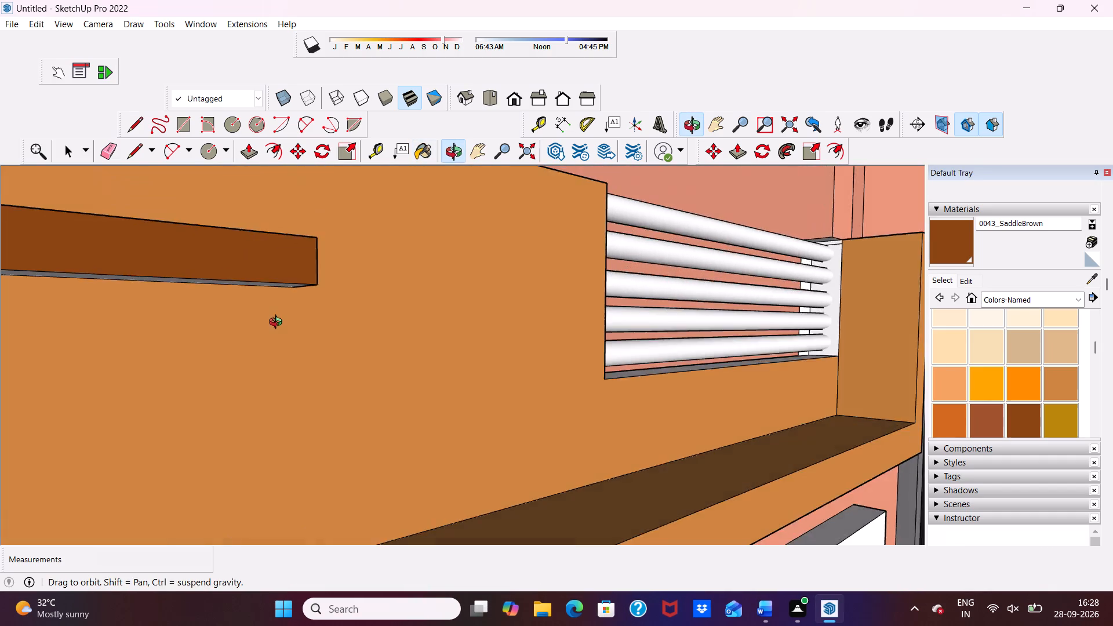
middle_drag(278, 323, 267, 280)
click(267, 202)
scroll(272, 210, down, 11)
middle_drag(378, 268, 494, 325)
scroll(483, 331, up, 1)
click(507, 351)
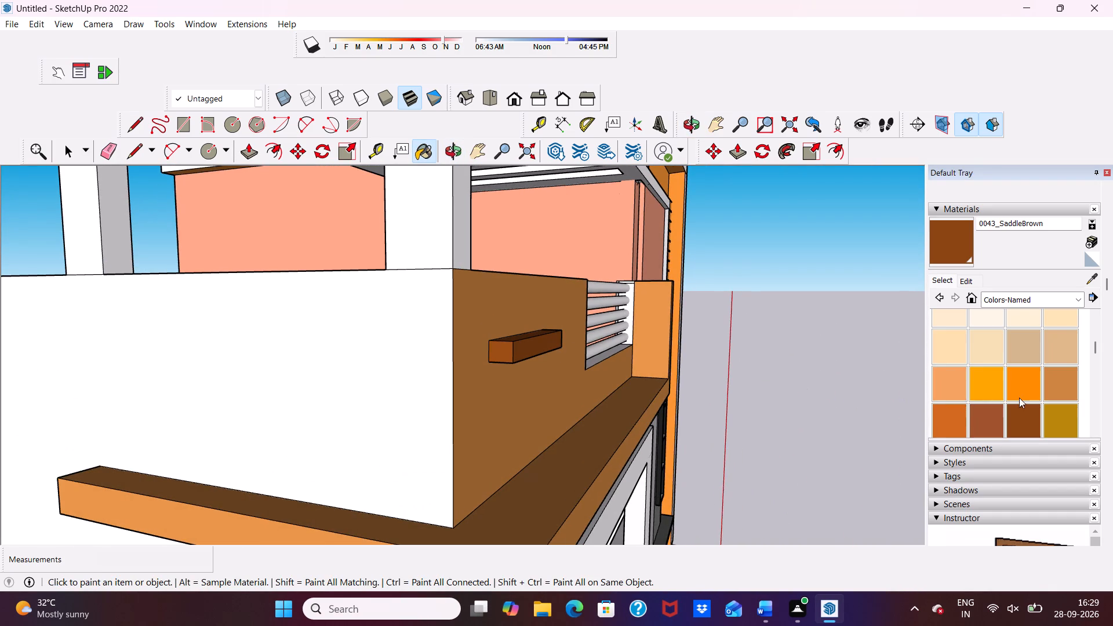
Paint the balcony parapet's top edge and the top of the frame's upright end with 0040_Peru.
scroll(1025, 394, down, 3)
scroll(1025, 393, up, 2)
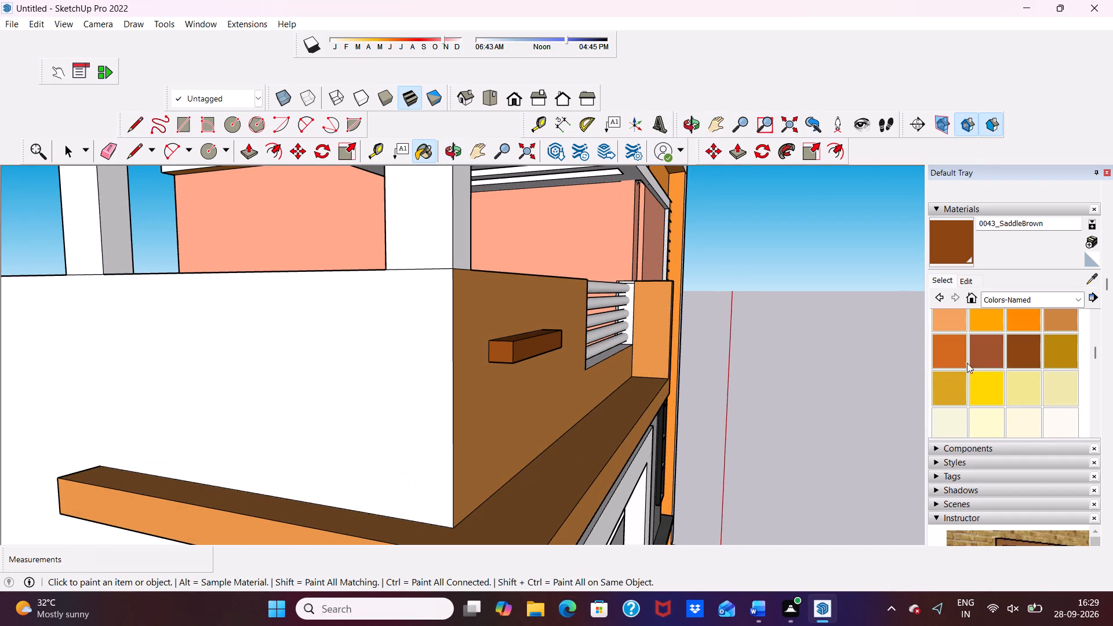
click(1055, 315)
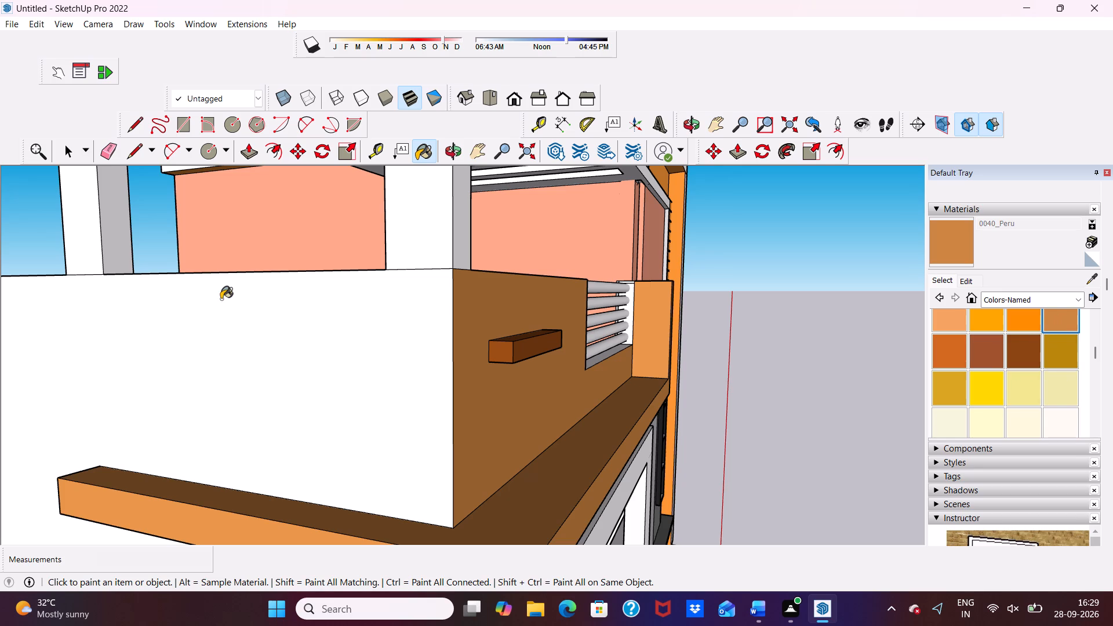
middle_drag(221, 298, 146, 414)
scroll(166, 345, up, 2)
click(450, 434)
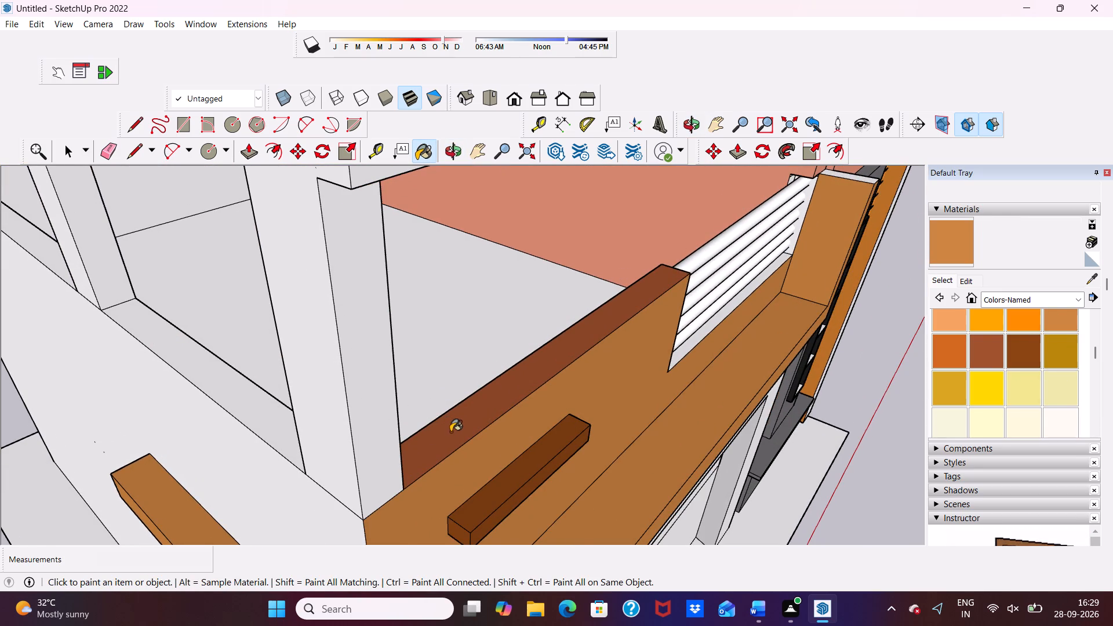
scroll(443, 404, down, 2)
scroll(443, 404, up, 2)
scroll(443, 405, down, 2)
middle_drag(459, 402, 132, 333)
scroll(1042, 574, up, 2)
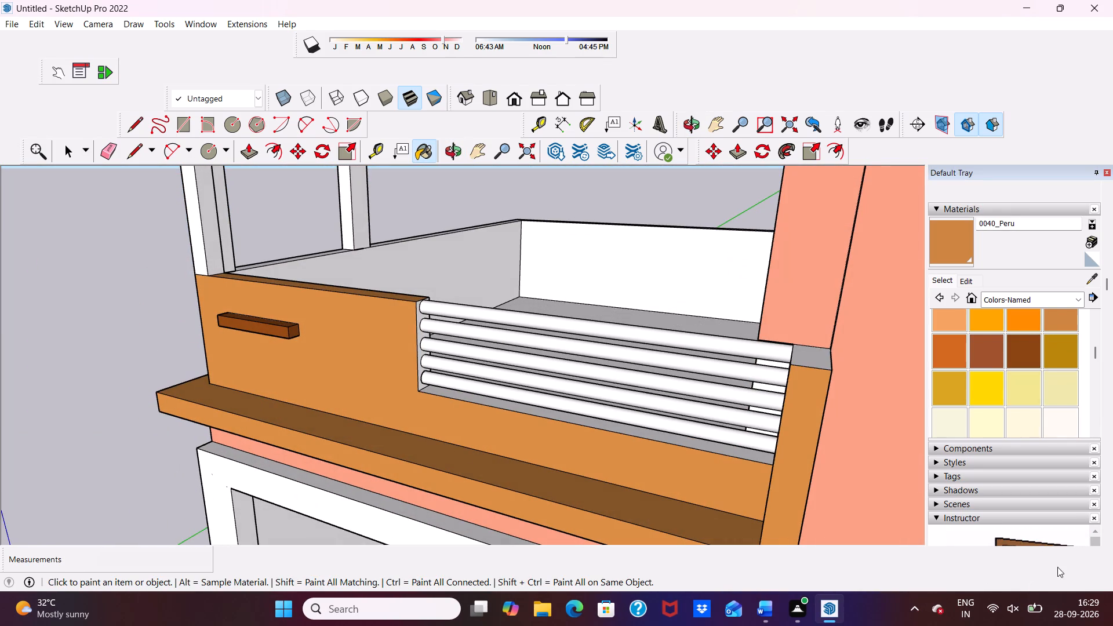
scroll(1057, 567, up, 1)
click(812, 365)
Paint the five horizontal railing bars in the balcony opening with 0057_DarkKhaki.
scroll(812, 366, down, 3)
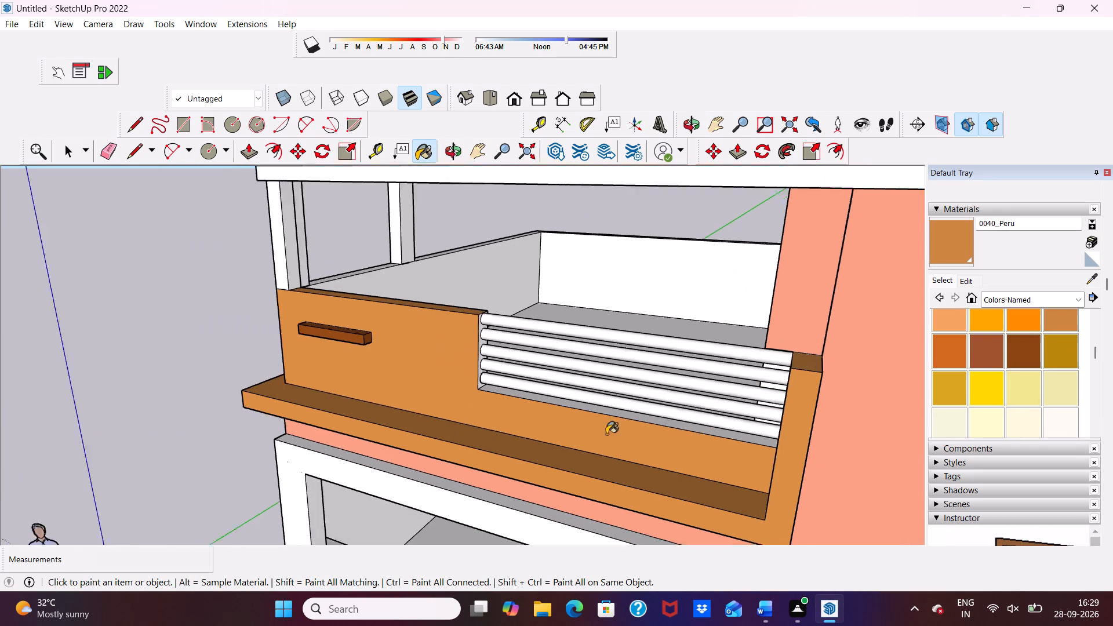
scroll(606, 434, down, 2)
middle_drag(399, 481, 566, 389)
scroll(548, 399, down, 9)
scroll(472, 422, up, 4)
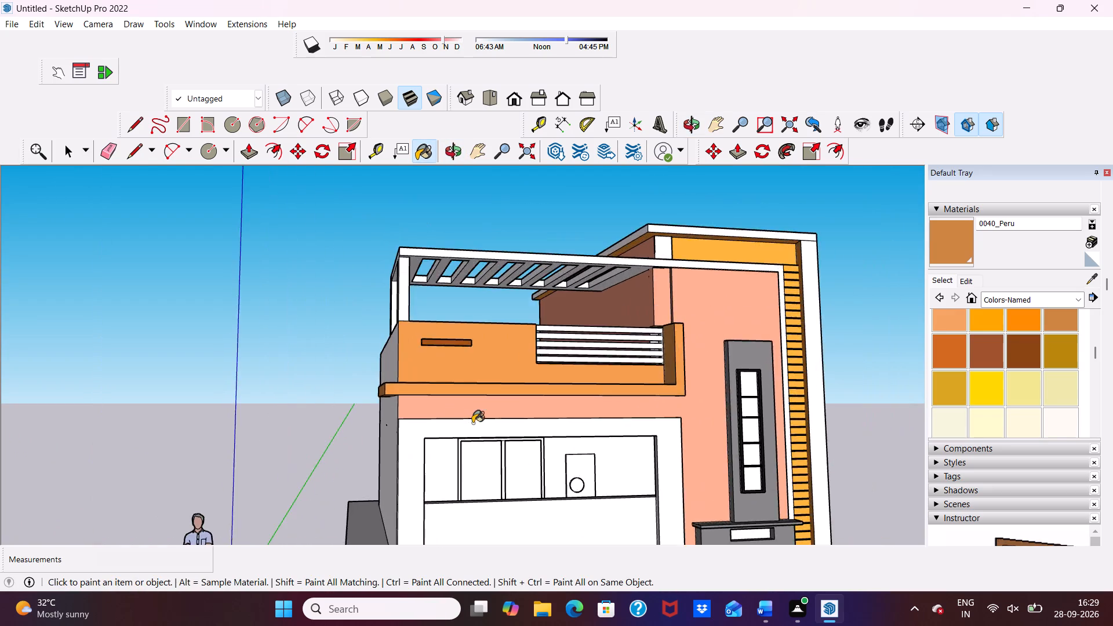
scroll(506, 410, down, 2)
middle_drag(507, 406, 530, 394)
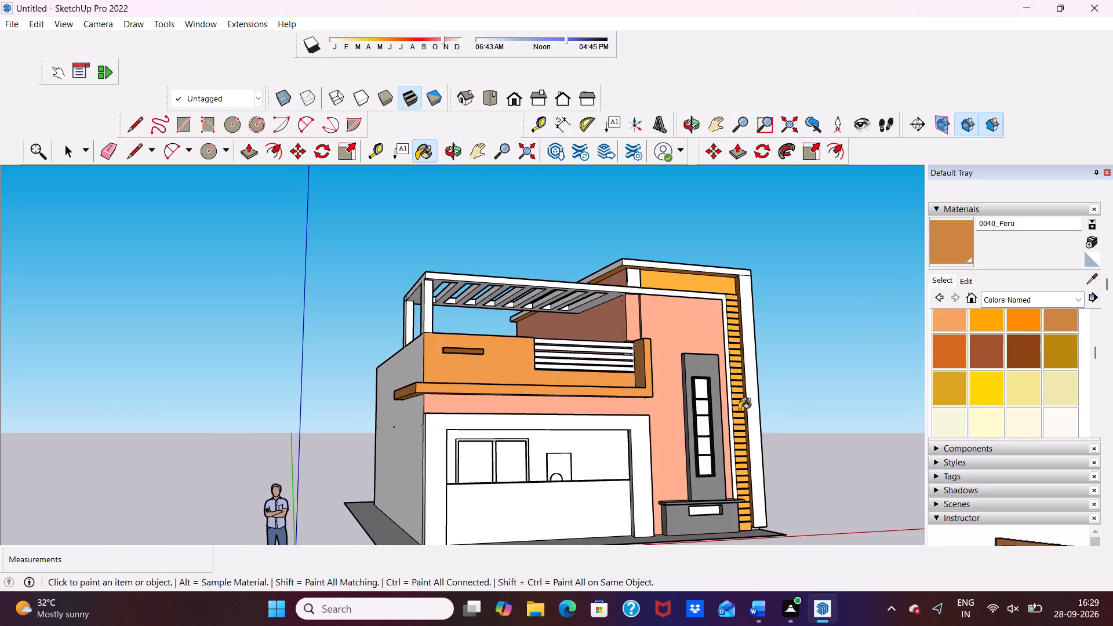
scroll(926, 388, down, 4)
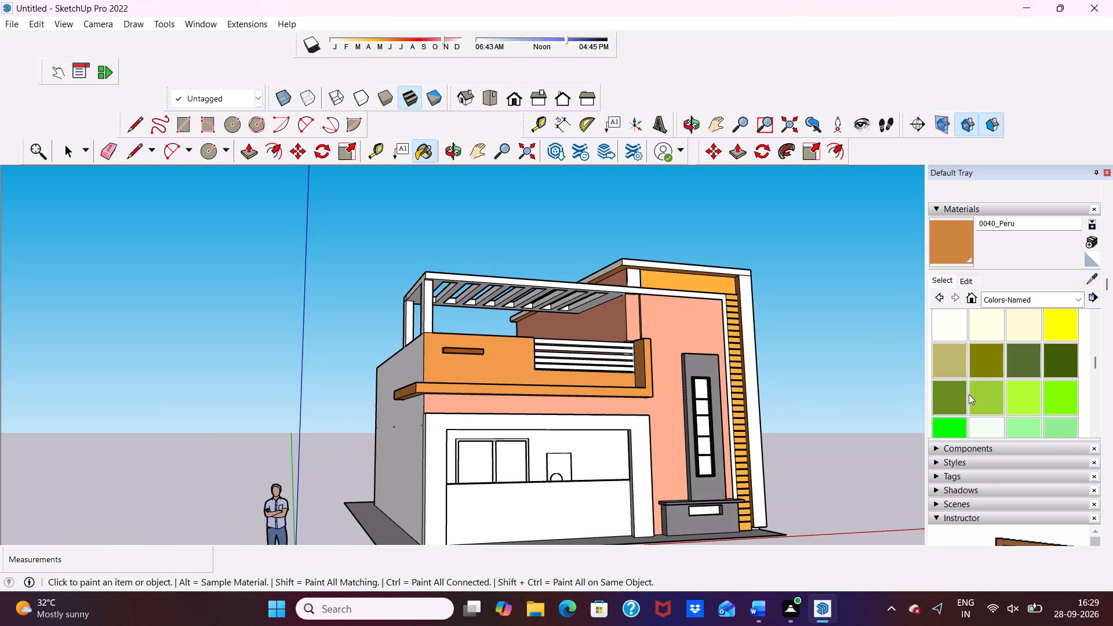
click(950, 366)
scroll(566, 334, up, 4)
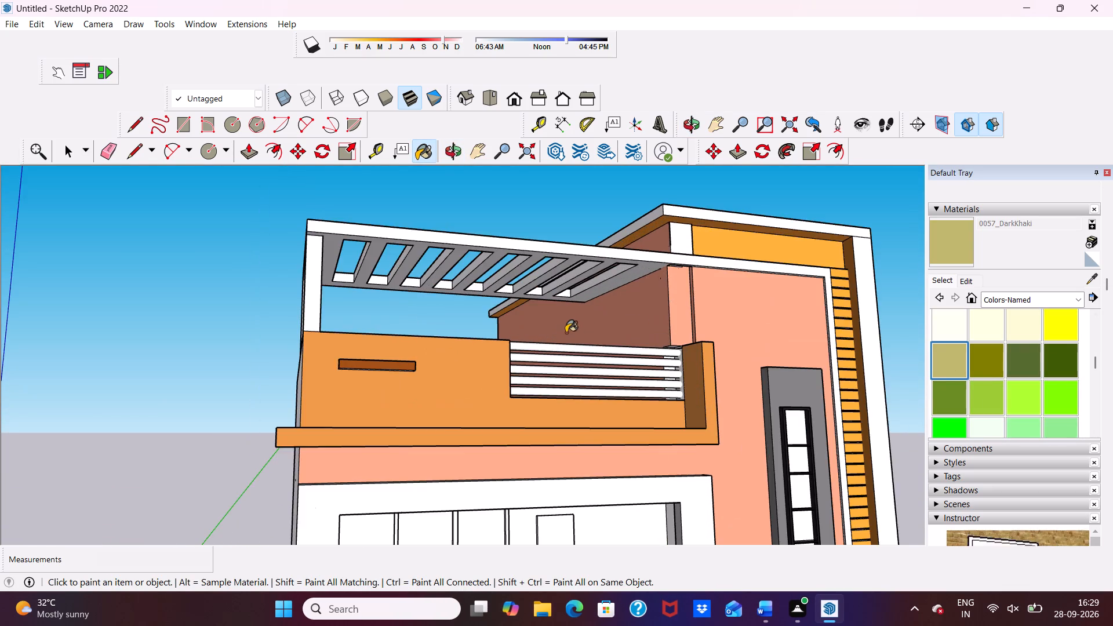
middle_drag(566, 333, 521, 399)
scroll(521, 399, up, 4)
click(533, 356)
scroll(533, 358, up, 4)
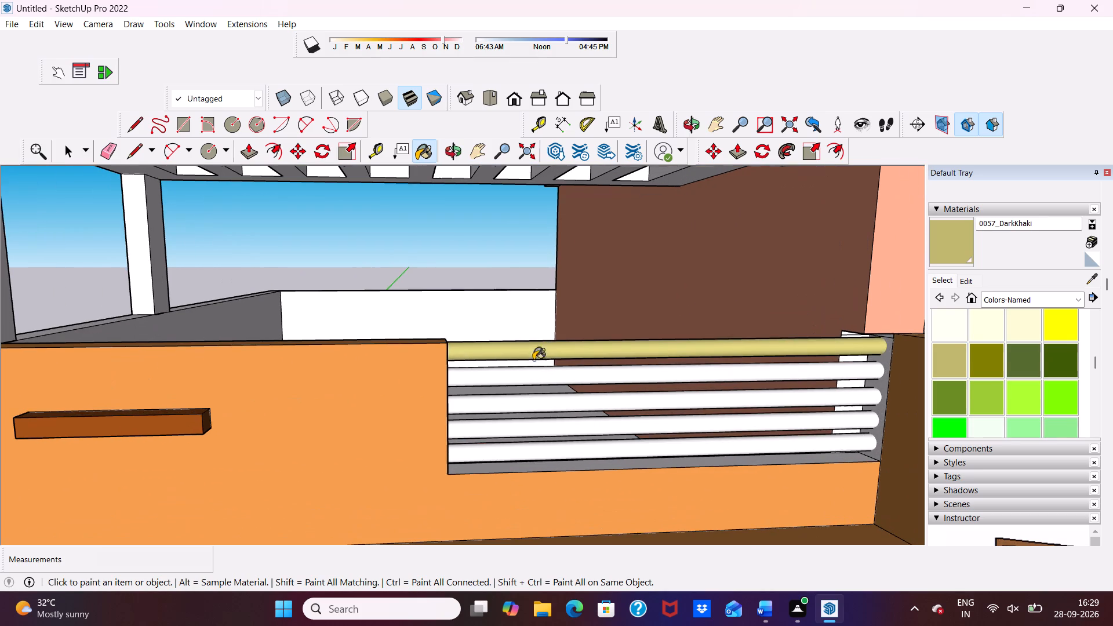
click(525, 370)
click(518, 400)
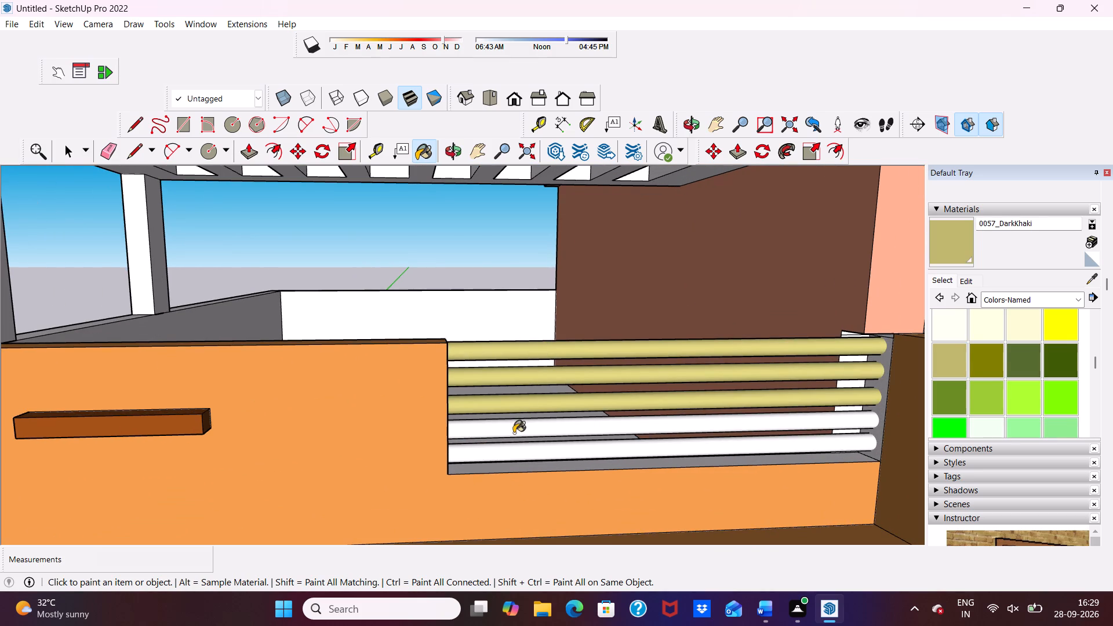
click(514, 432)
click(510, 450)
Paint the sill below the railing bars and the opening's side face on the parapet end with 0040_Peru.
scroll(491, 396, down, 5)
middle_drag(491, 395, 547, 457)
scroll(547, 457, up, 7)
scroll(1035, 376, down, 2)
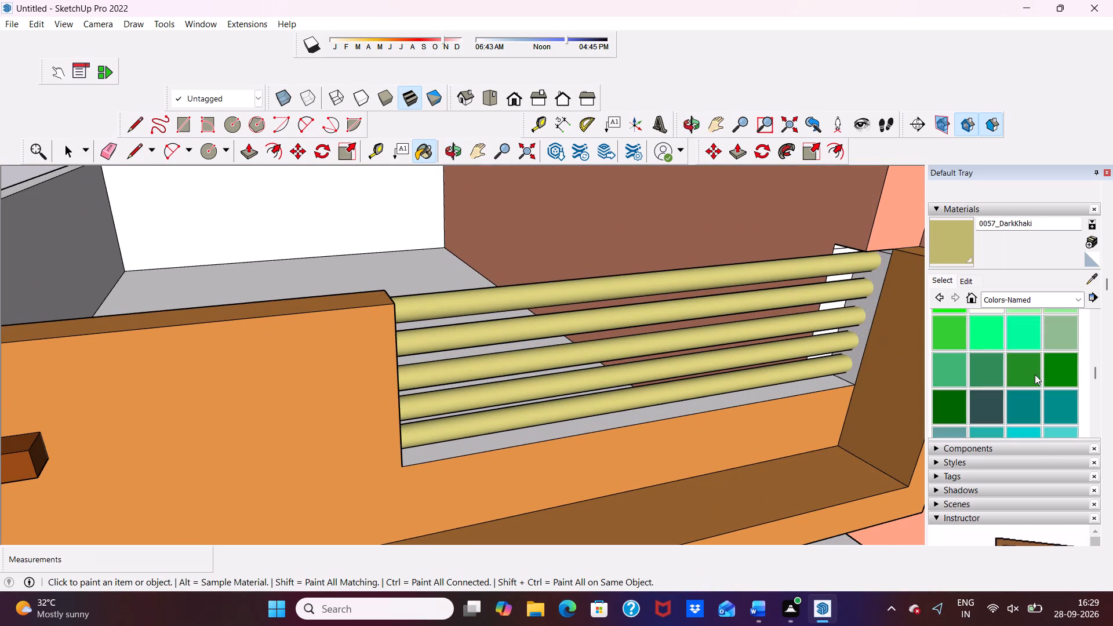
scroll(1035, 374, down, 4)
scroll(1035, 374, up, 9)
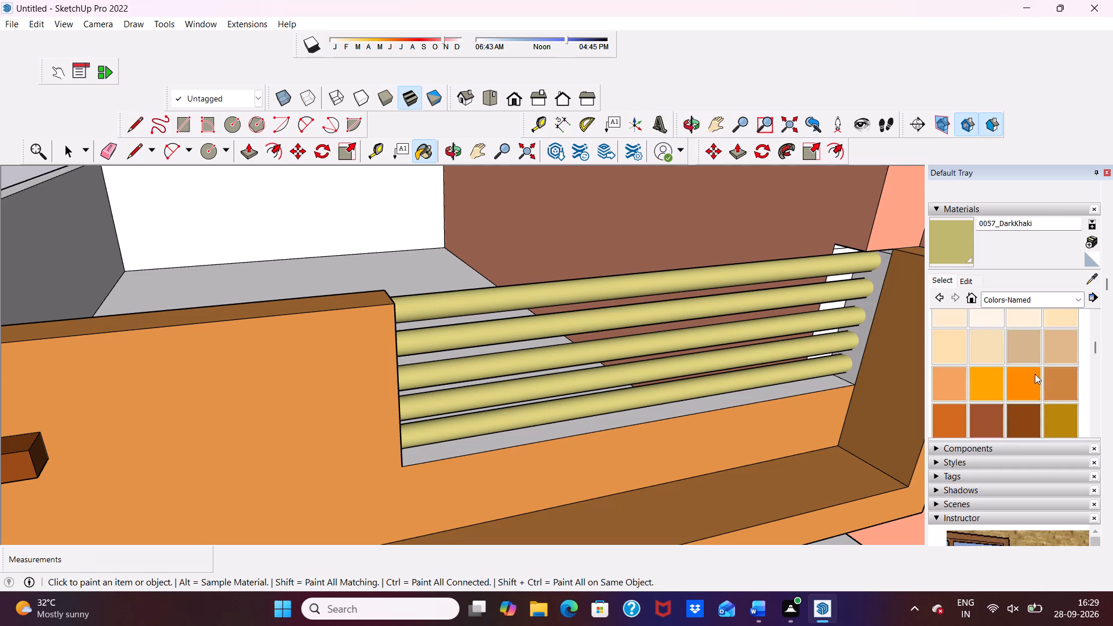
scroll(1035, 374, down, 2)
scroll(1038, 367, up, 1)
click(1060, 321)
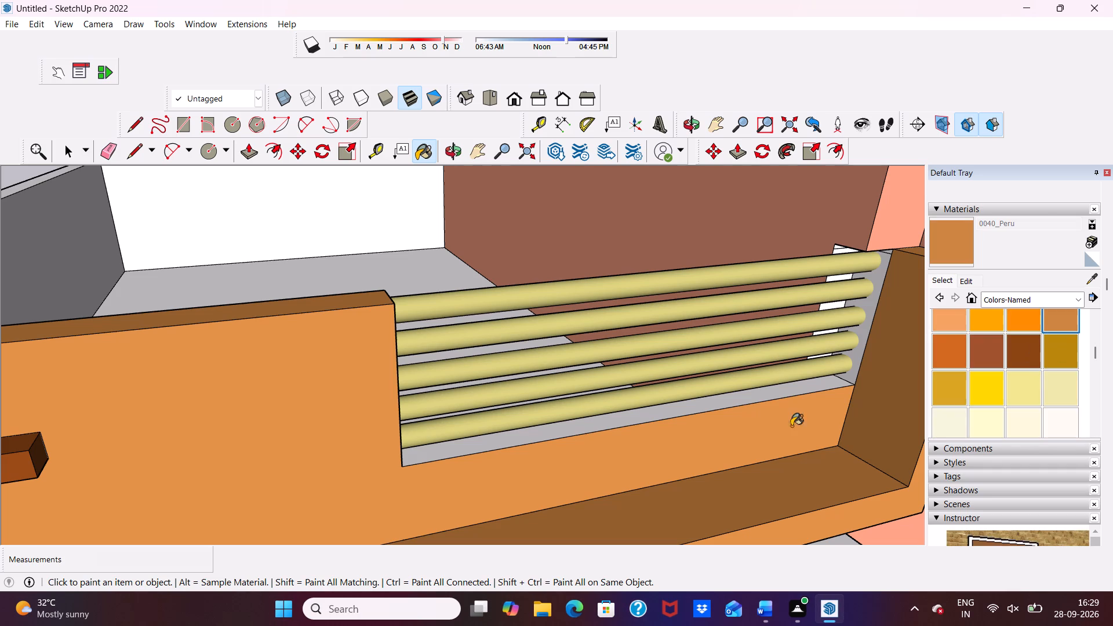
scroll(614, 454, up, 5)
click(597, 405)
middle_drag(597, 404, 393, 431)
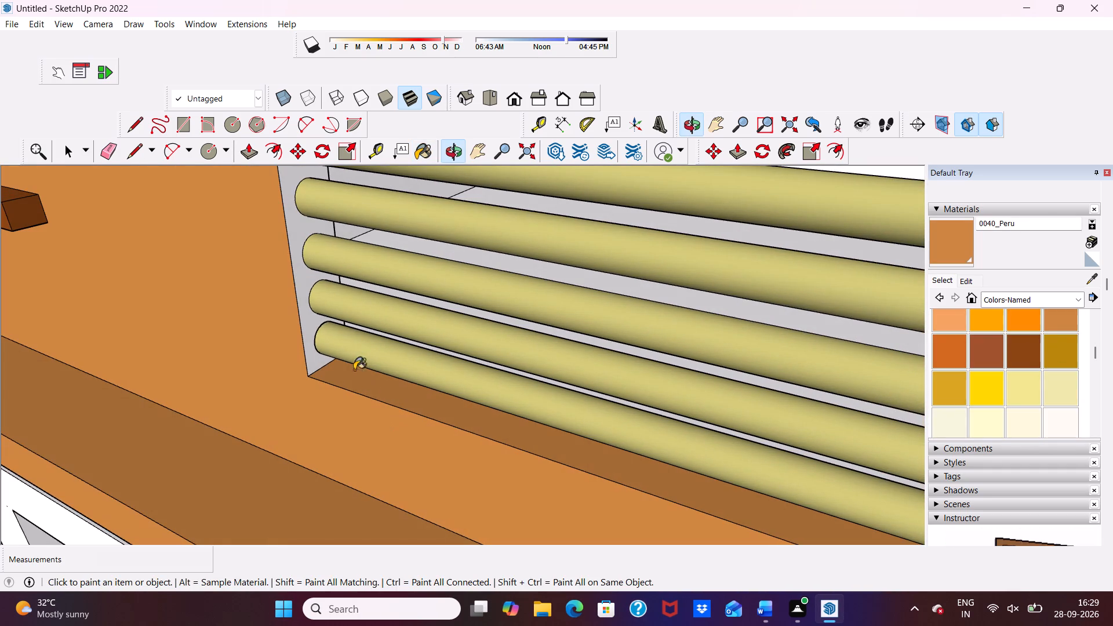
click(295, 310)
click(308, 299)
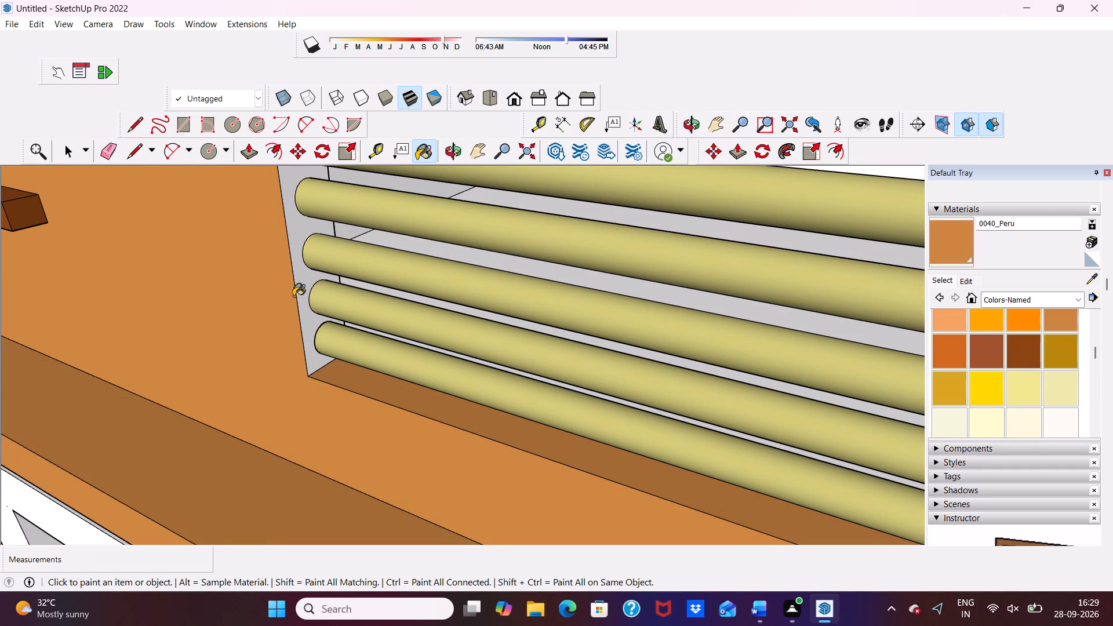
scroll(309, 292, up, 3)
click(297, 276)
Paint the railing opening's opposite side face, next to the frame's upright end, with 0040_Peru.
scroll(297, 278, down, 2)
middle_drag(302, 290, 494, 326)
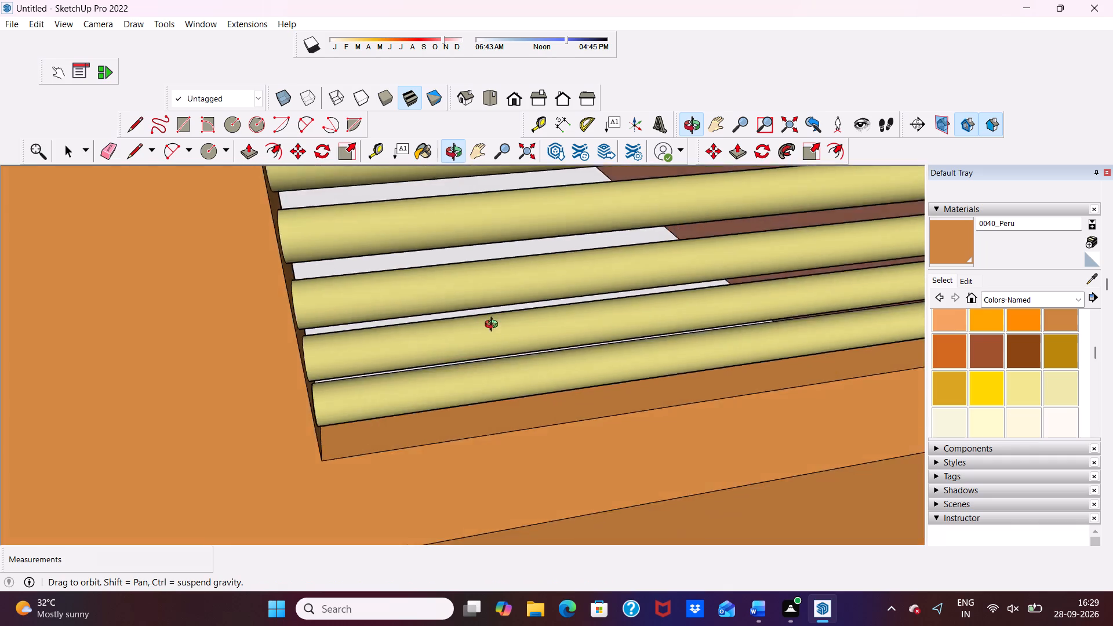
middle_drag(494, 326, 686, 367)
scroll(700, 340, down, 11)
scroll(668, 318, up, 7)
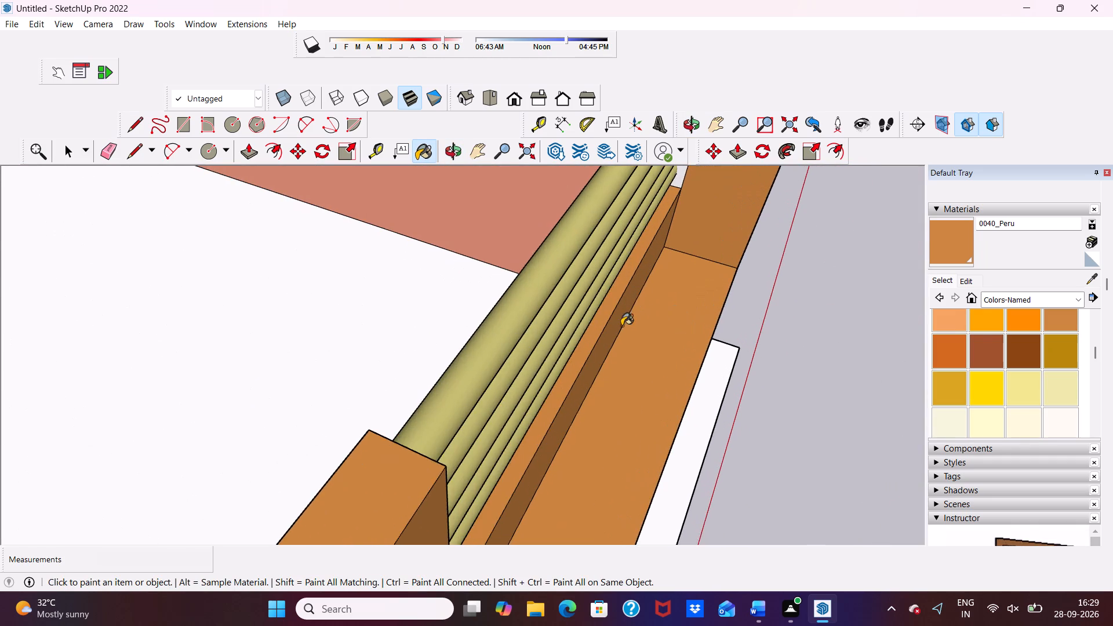
scroll(622, 261, down, 7)
scroll(534, 348, up, 1)
scroll(537, 352, down, 2)
scroll(642, 211, up, 5)
click(659, 186)
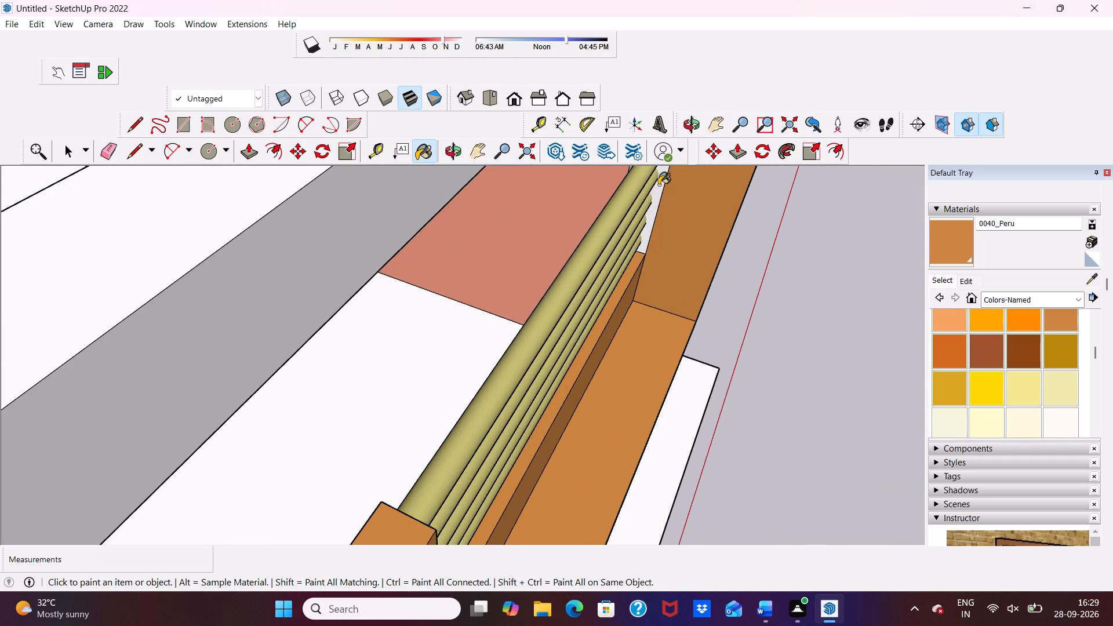
Paint the front face of the white frame around the ground-floor opening with 0057_DarkKhaki.
scroll(664, 200, down, 1)
middle_drag(664, 202, 501, 106)
scroll(490, 145, down, 9)
middle_drag(485, 268, 470, 195)
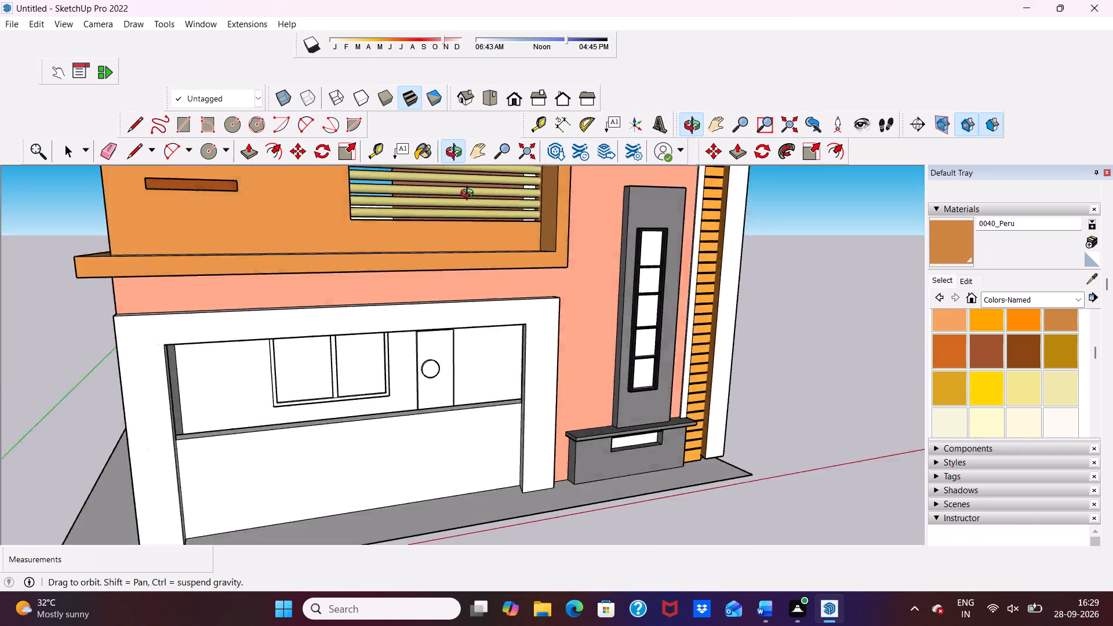
middle_drag(470, 195, 312, 252)
scroll(888, 404, down, 1)
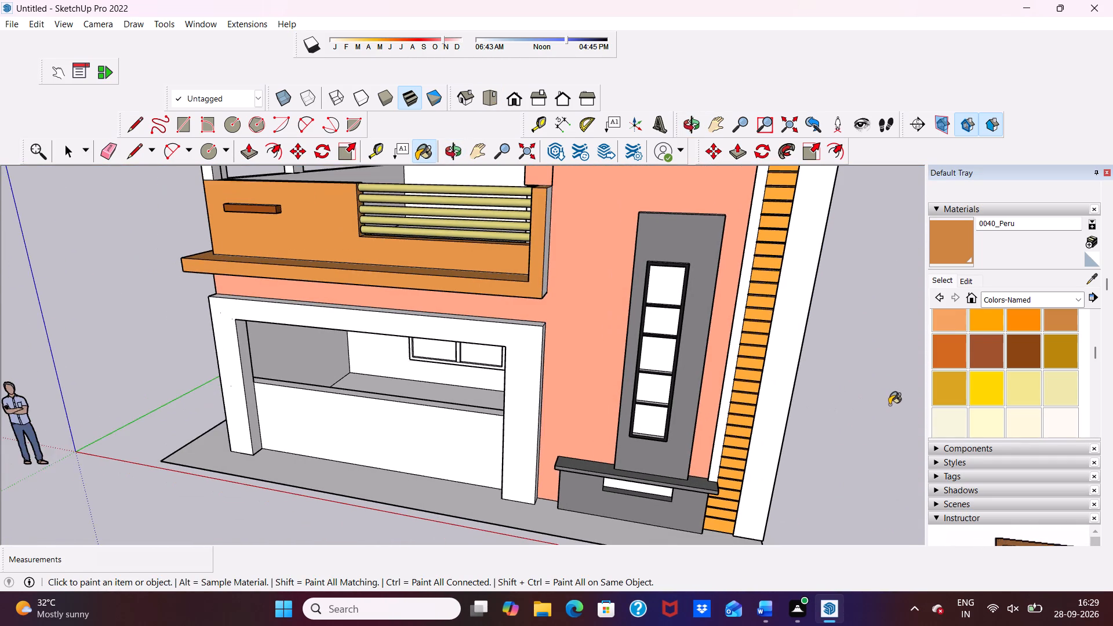
scroll(890, 407, down, 1)
scroll(962, 388, up, 2)
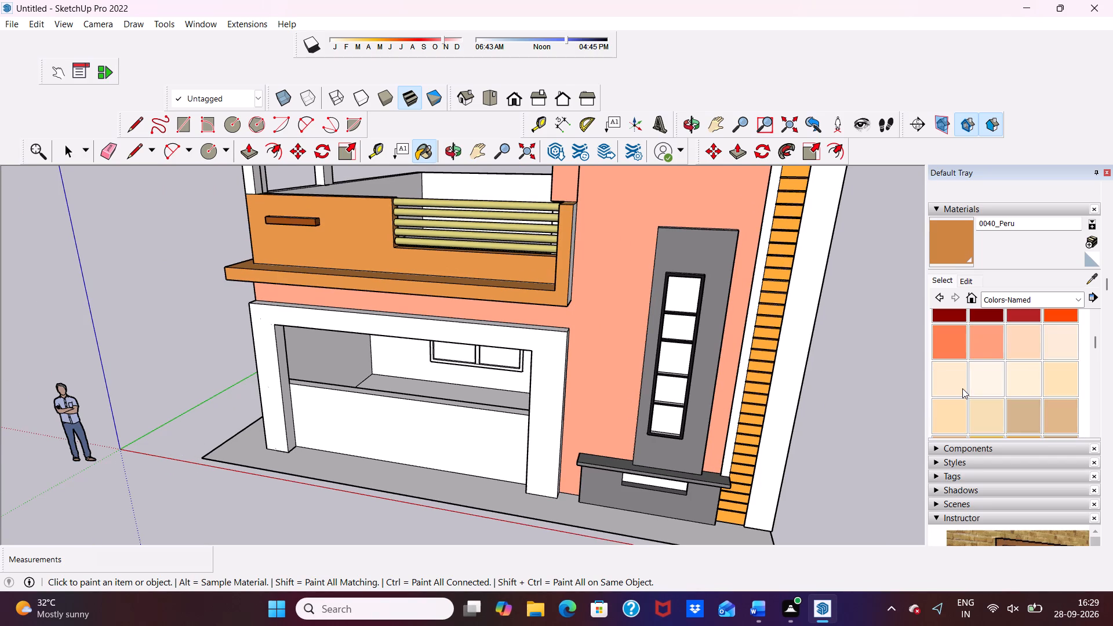
scroll(962, 388, down, 1)
scroll(993, 369, up, 2)
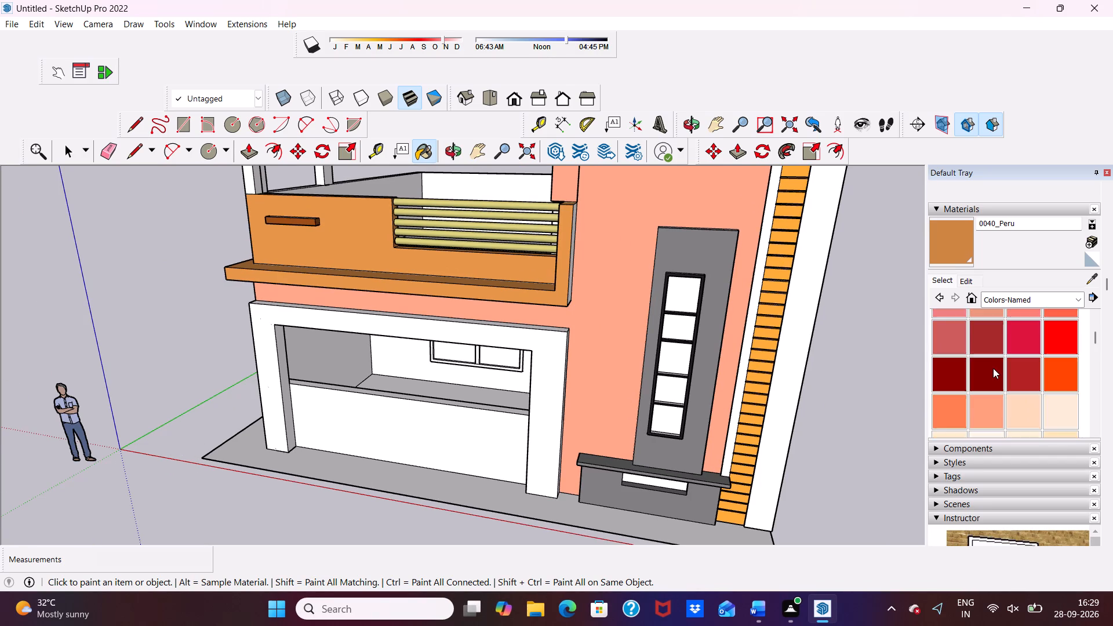
scroll(993, 368, up, 5)
scroll(993, 367, down, 2)
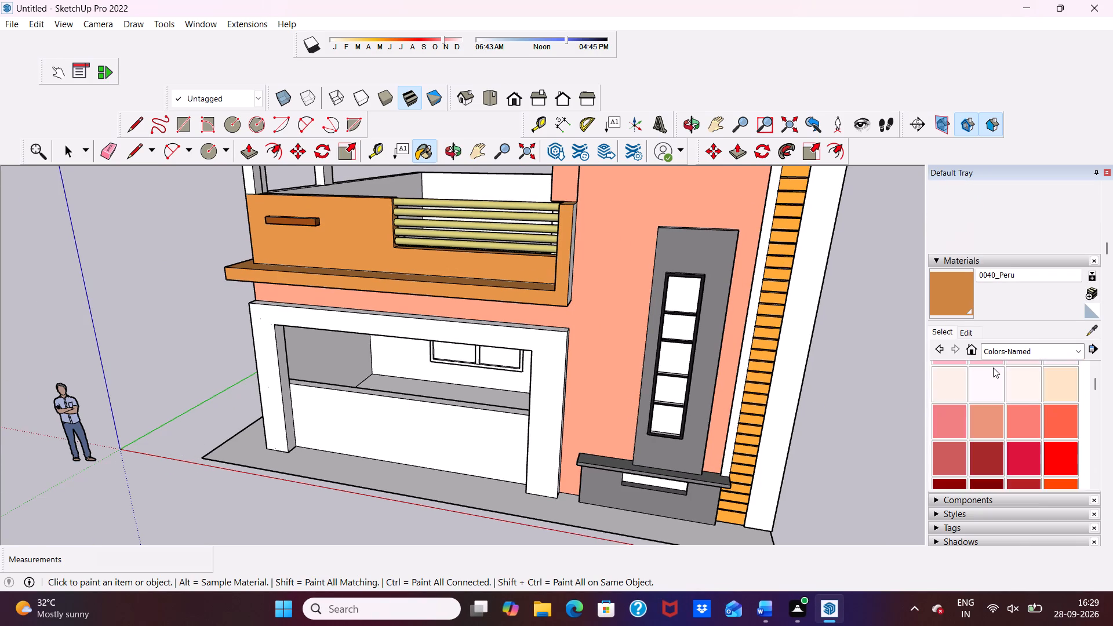
scroll(993, 367, down, 6)
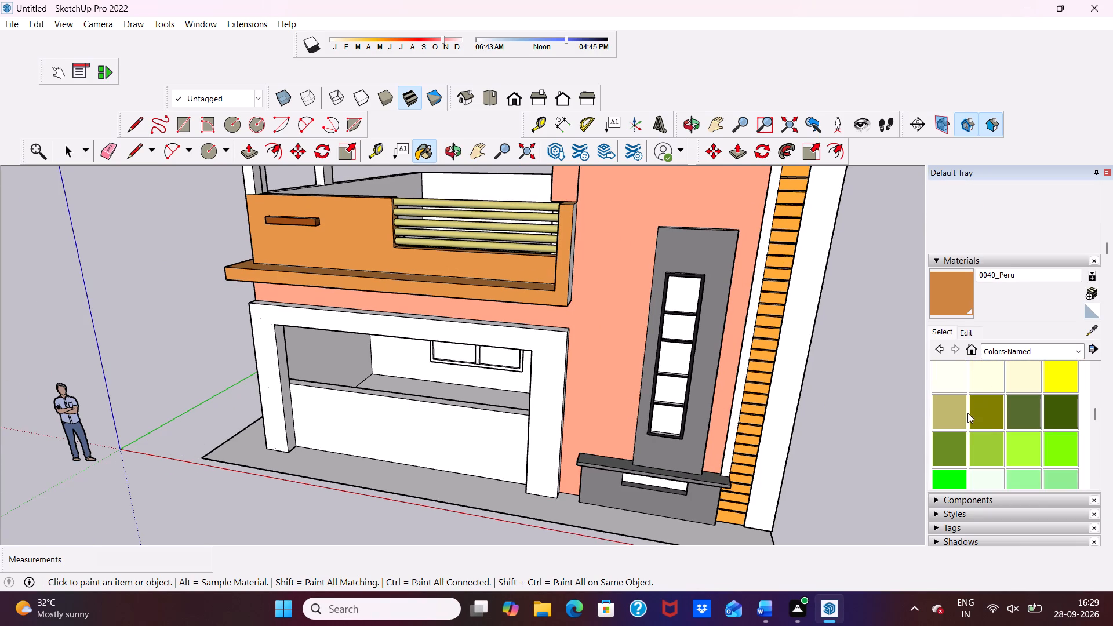
click(956, 410)
scroll(269, 396, up, 4)
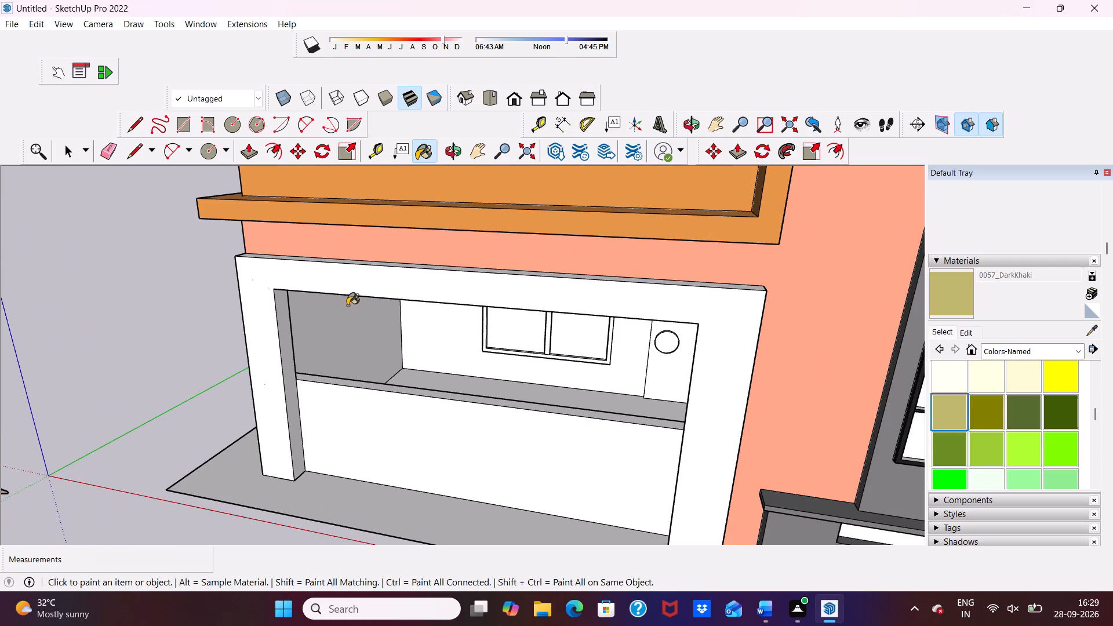
click(339, 271)
Paint the ground-floor frame's top face and both side faces of its leg at the house corner with 0057_DarkKhaki.
middle_drag(482, 286, 585, 231)
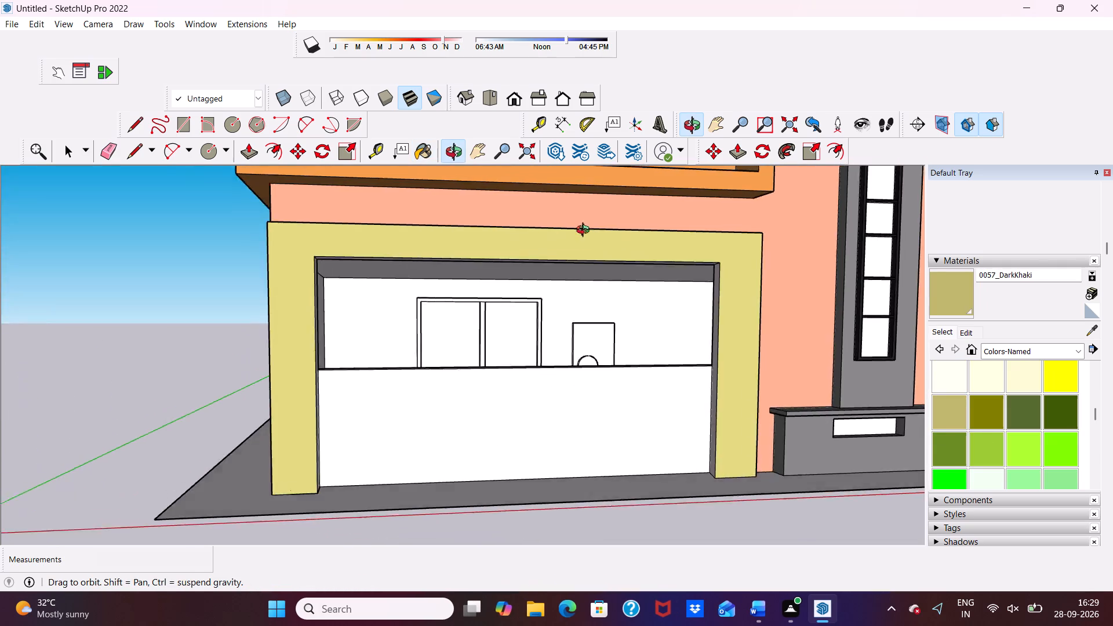
middle_drag(585, 231, 352, 433)
scroll(351, 397, up, 4)
scroll(351, 397, down, 1)
middle_drag(351, 396, 424, 305)
scroll(471, 236, up, 1)
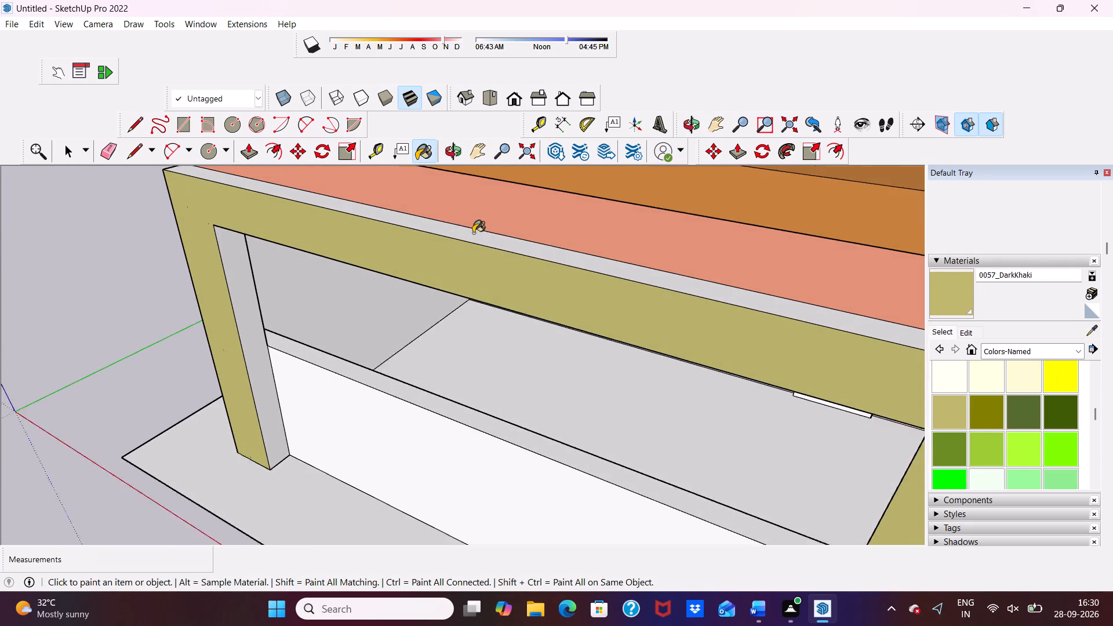
scroll(473, 233, up, 2)
click(474, 234)
scroll(174, 315, up, 4)
click(238, 297)
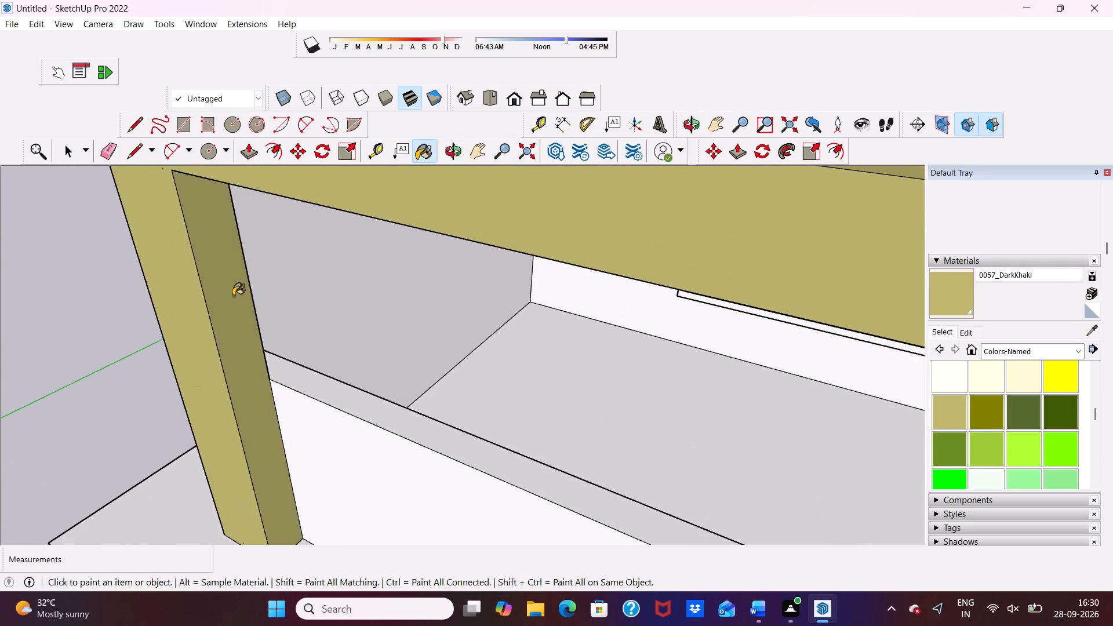
scroll(224, 293, down, 3)
middle_drag(224, 292, 558, 203)
click(464, 308)
Paint the inner face of the frame's other leg and the underside of its top beam with 0057_DarkKhaki.
scroll(488, 278, down, 2)
scroll(488, 278, up, 1)
scroll(488, 279, down, 3)
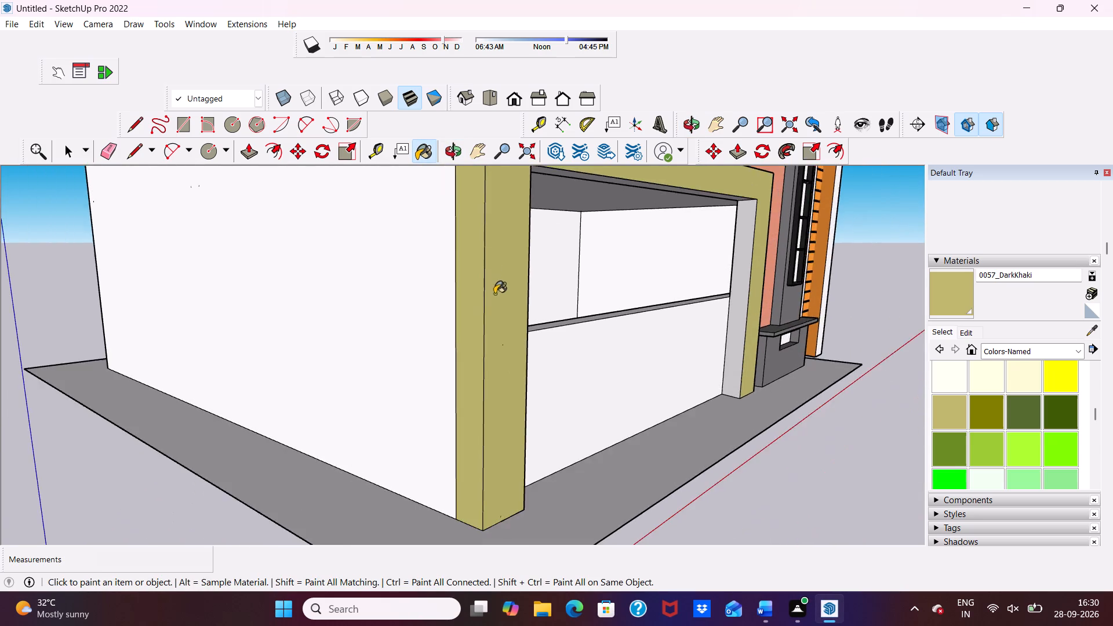
middle_drag(494, 294, 386, 278)
scroll(716, 276, up, 3)
scroll(438, 280, down, 8)
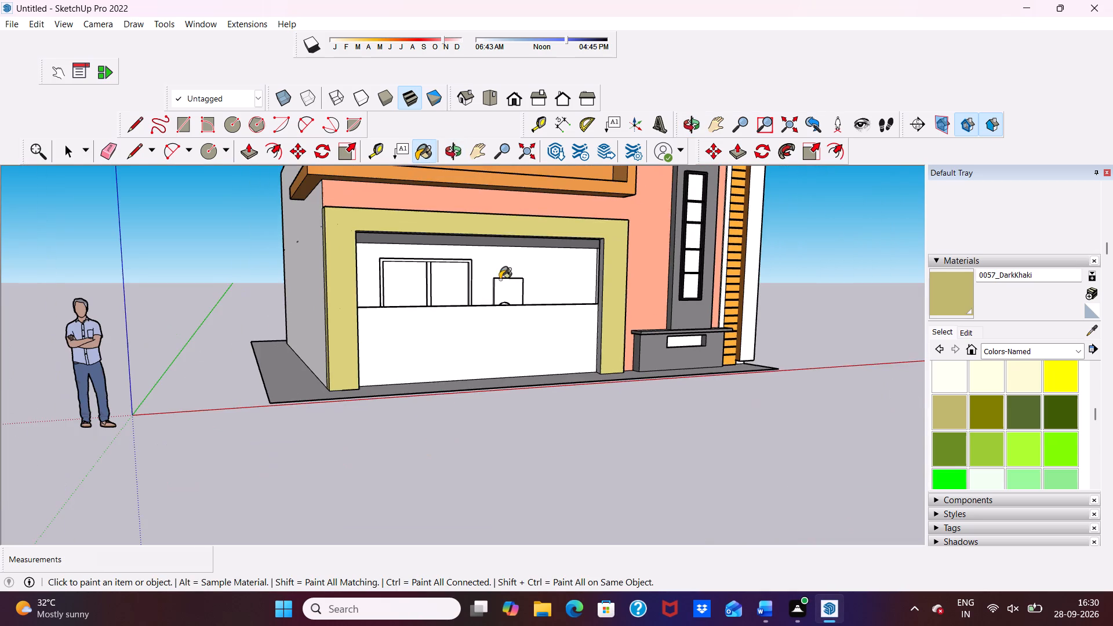
middle_drag(537, 283, 610, 256)
scroll(615, 264, up, 4)
click(598, 274)
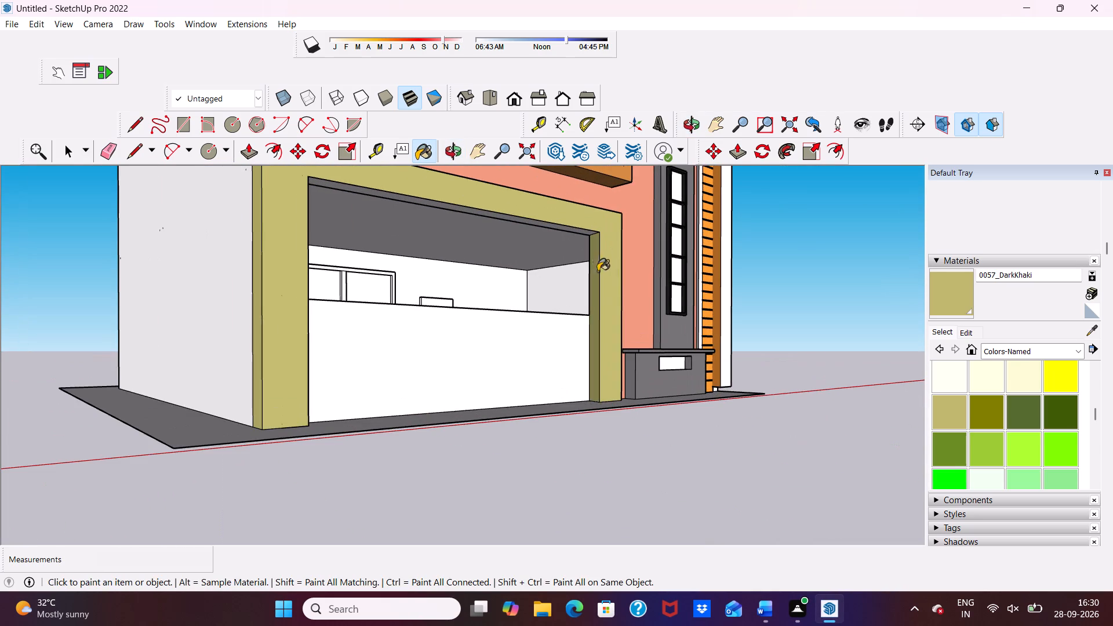
scroll(560, 223, up, 4)
click(554, 234)
scroll(554, 226, up, 6)
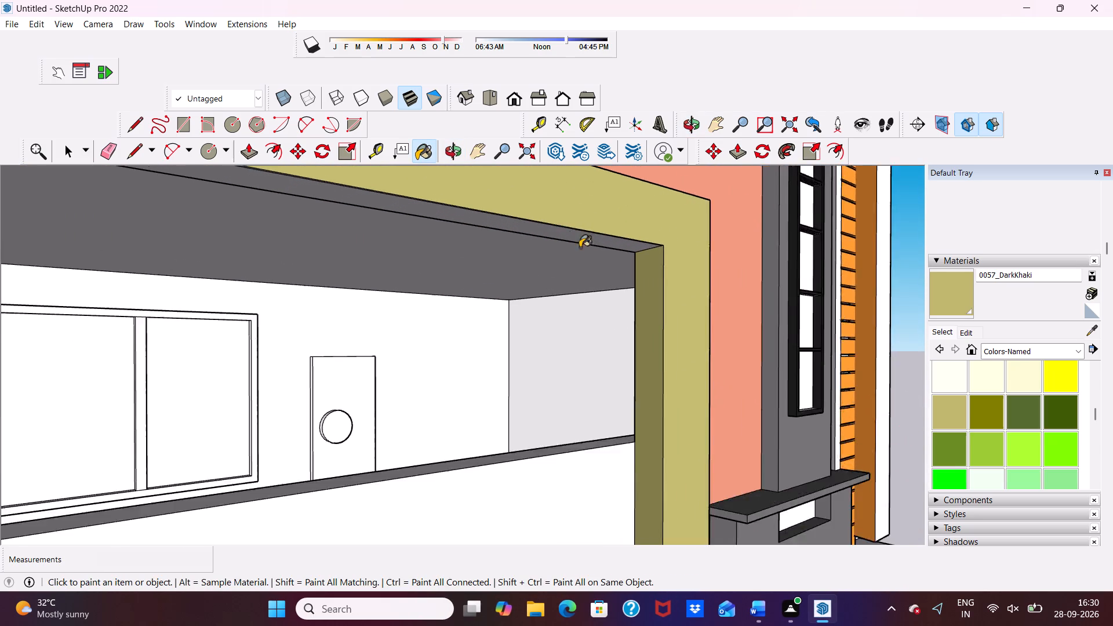
scroll(580, 248, up, 3)
click(598, 231)
scroll(598, 232, down, 7)
middle_drag(597, 239, 598, 239)
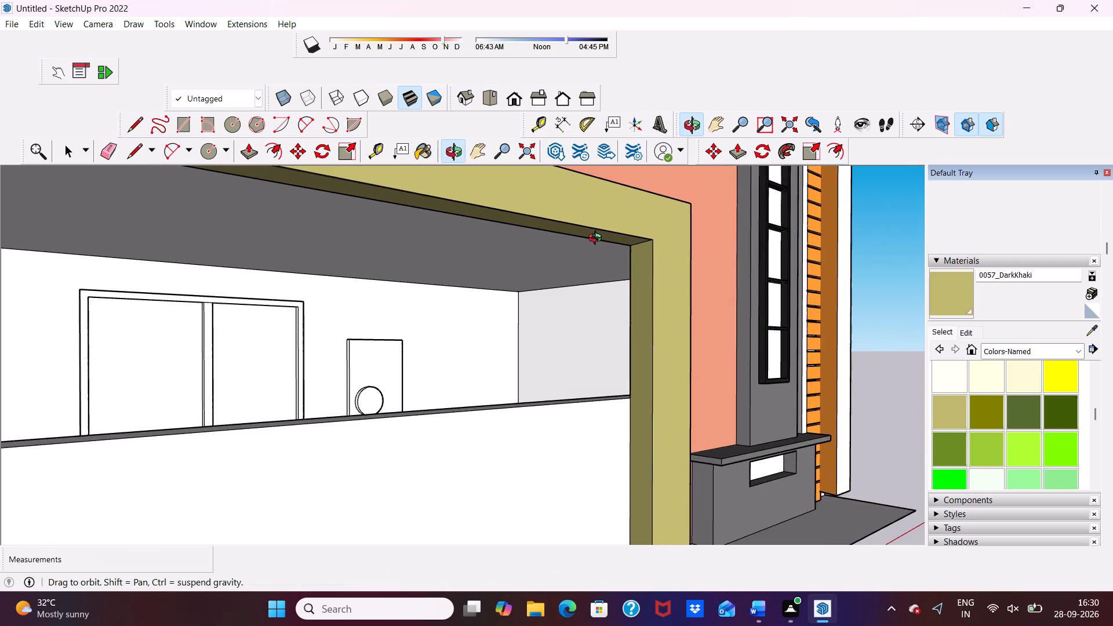
Paint the outer side face of the frame's leg facing the grey window panel with 0057_DarkKhaki.
middle_drag(598, 239, 545, 266)
scroll(550, 257, up, 1)
scroll(531, 238, down, 4)
middle_drag(531, 242, 499, 316)
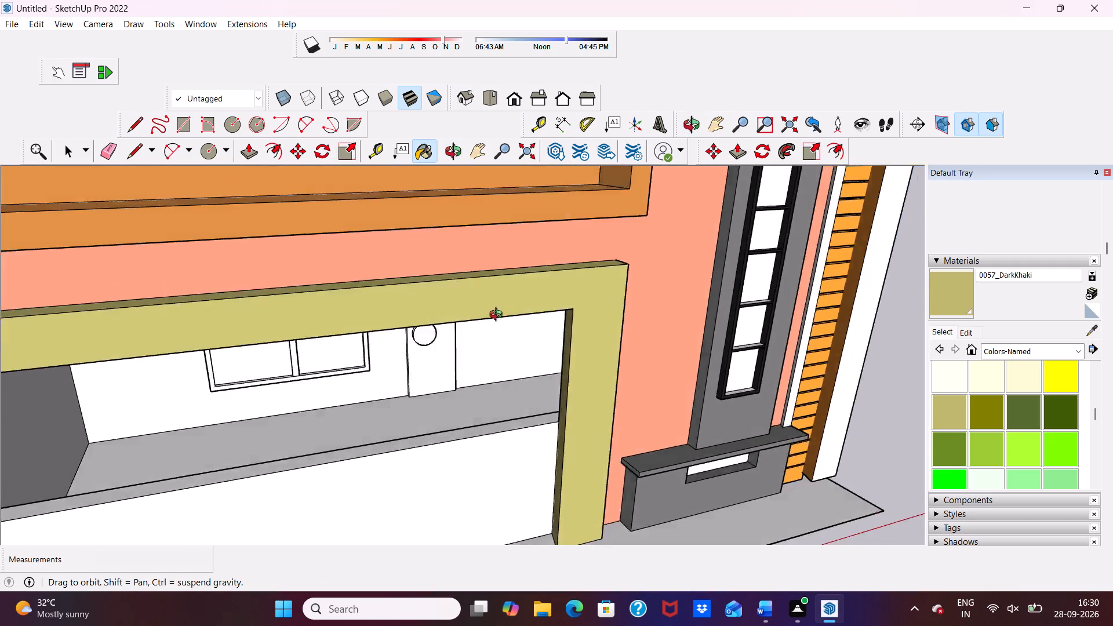
middle_drag(499, 316, 236, 256)
scroll(417, 263, up, 3)
click(379, 260)
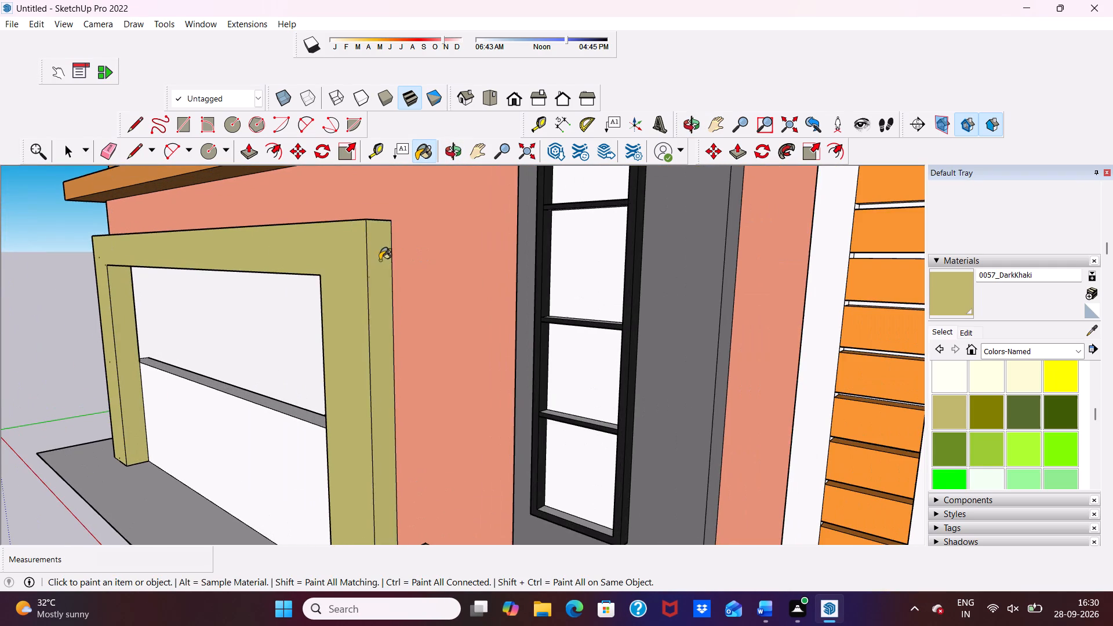
Paint the narrow white vertical strip beside the orange louvres, continuous with the pergola's front edge, with 0057_DarkKhaki.
scroll(380, 261, down, 7)
scroll(389, 304, up, 1)
middle_drag(383, 321, 515, 342)
scroll(515, 343, down, 1)
scroll(413, 327, up, 1)
scroll(279, 295, down, 4)
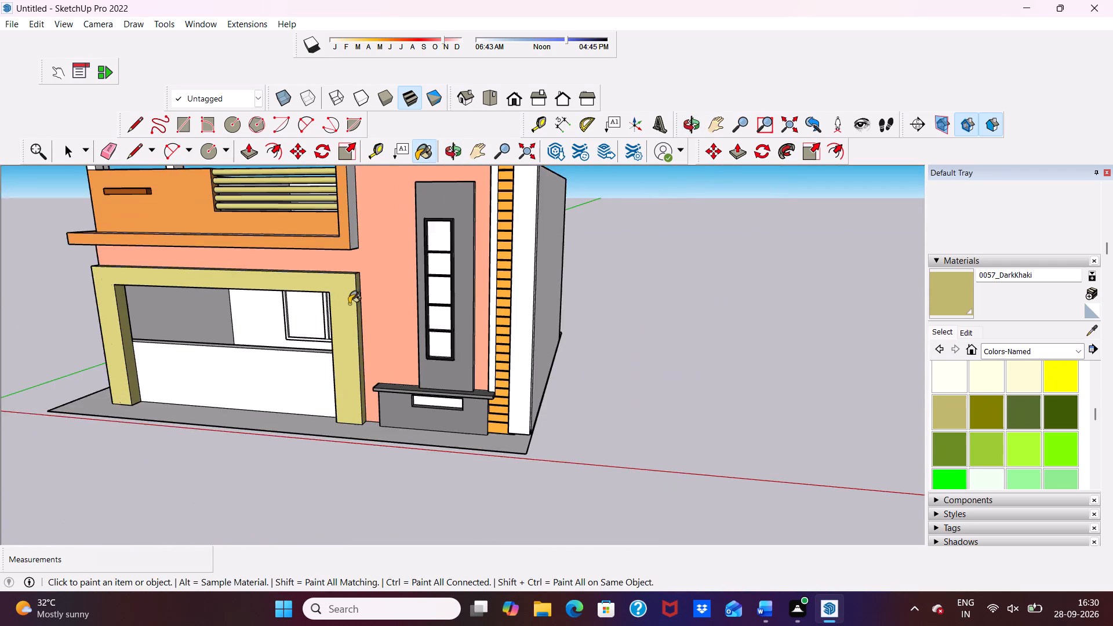
middle_drag(355, 303, 413, 278)
scroll(314, 325, up, 2)
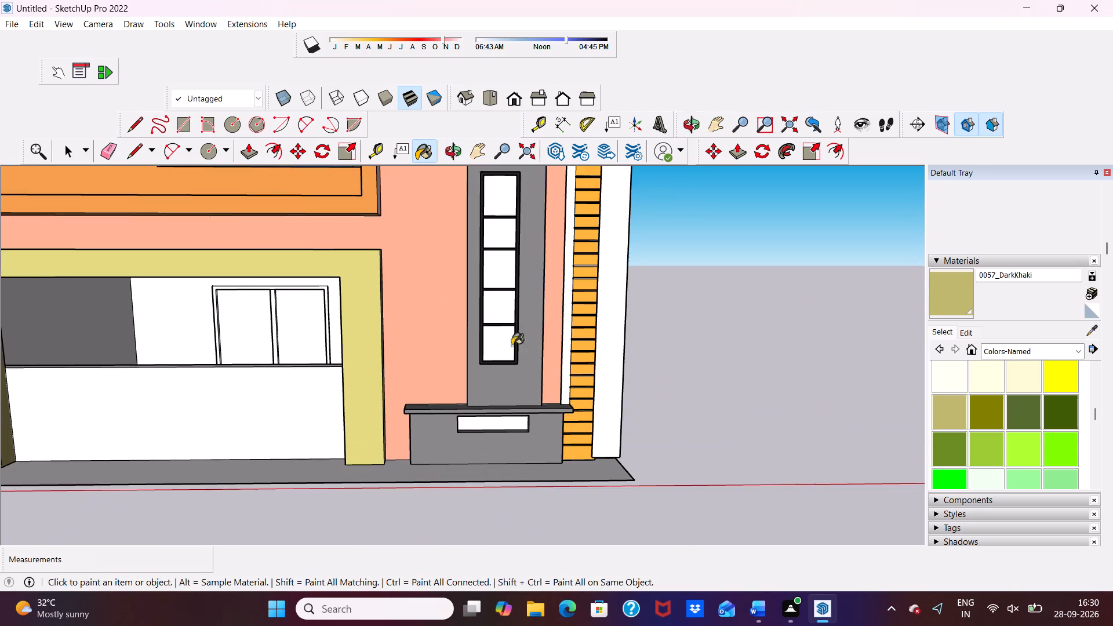
scroll(517, 343, up, 5)
scroll(601, 326, up, 3)
click(595, 333)
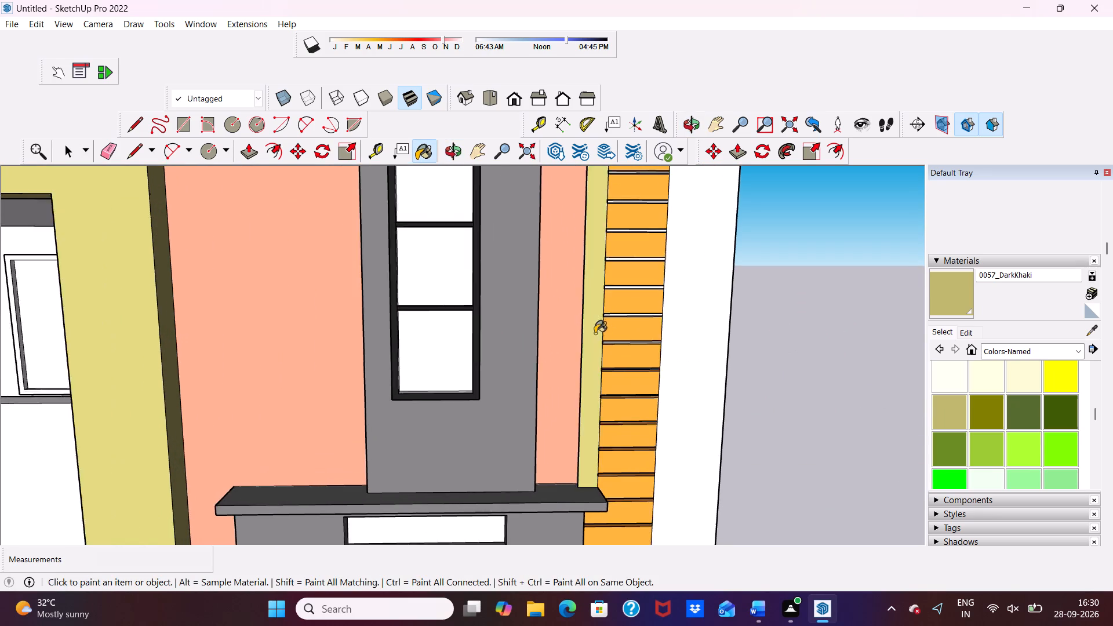
Paint the slatted underside of the balcony pergola with 0057_DarkKhaki.
scroll(595, 333, down, 20)
scroll(595, 333, down, 4)
scroll(548, 279, up, 5)
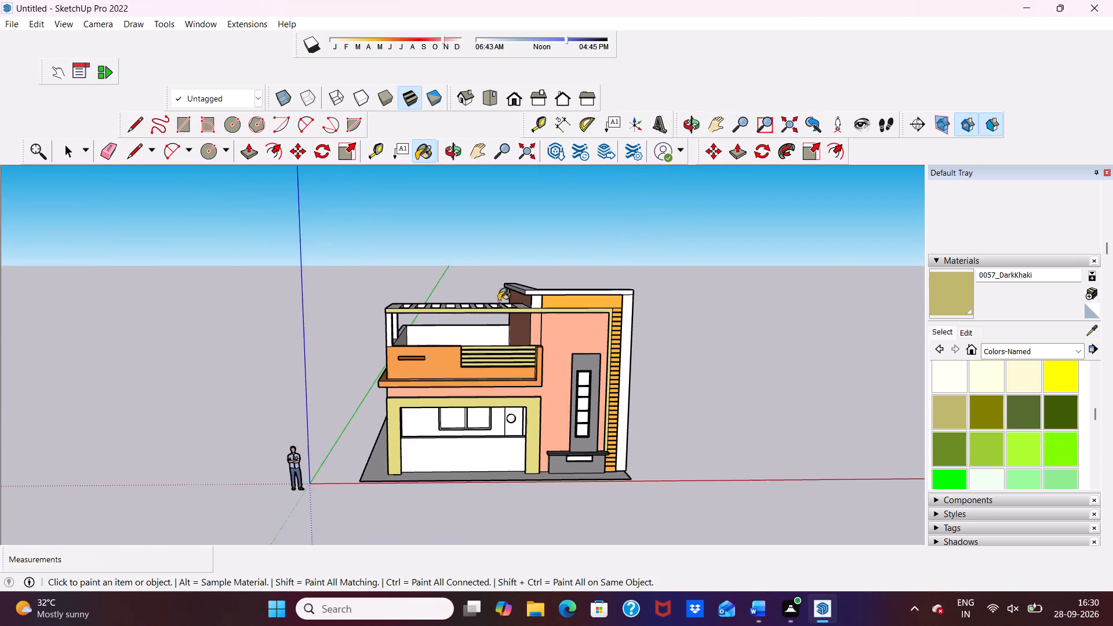
middle_drag(424, 340, 636, 303)
scroll(537, 334, up, 7)
middle_drag(521, 302, 487, 201)
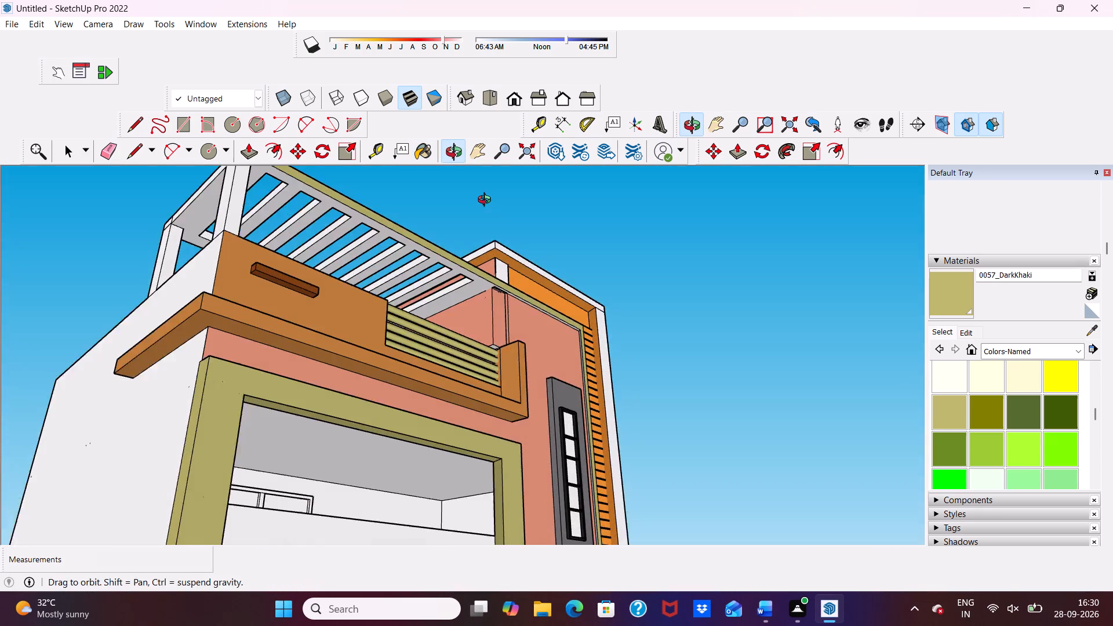
middle_drag(487, 201, 485, 201)
scroll(474, 280, up, 9)
click(464, 267)
click(472, 282)
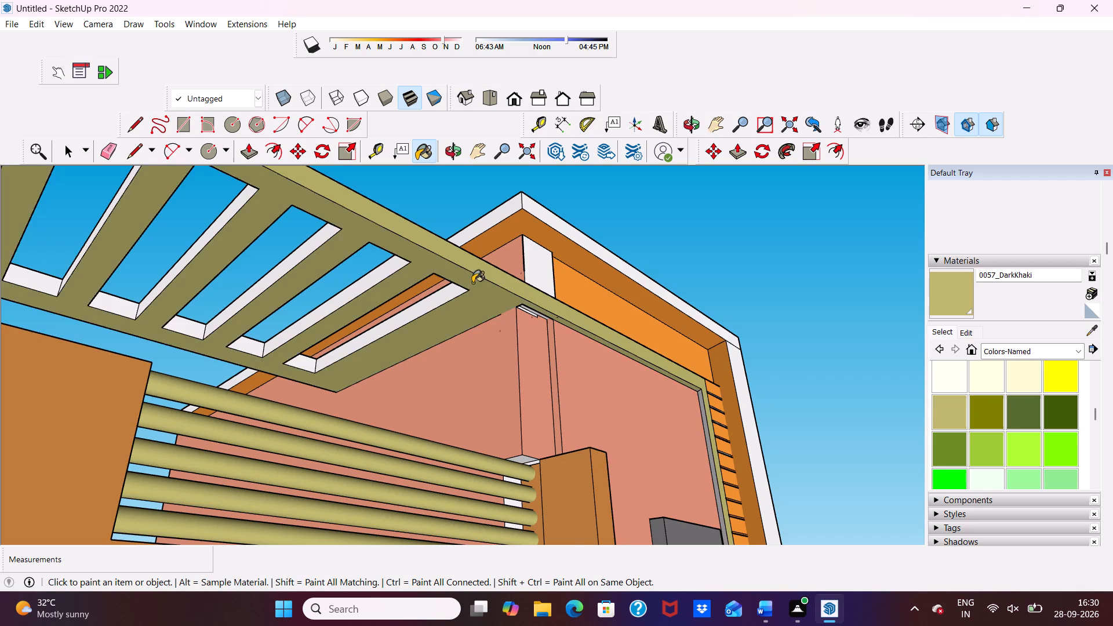
Paint the inner side face of the vertical strip beside the louvres with 0057_DarkKhaki.
scroll(481, 298, down, 4)
middle_drag(512, 309, 425, 275)
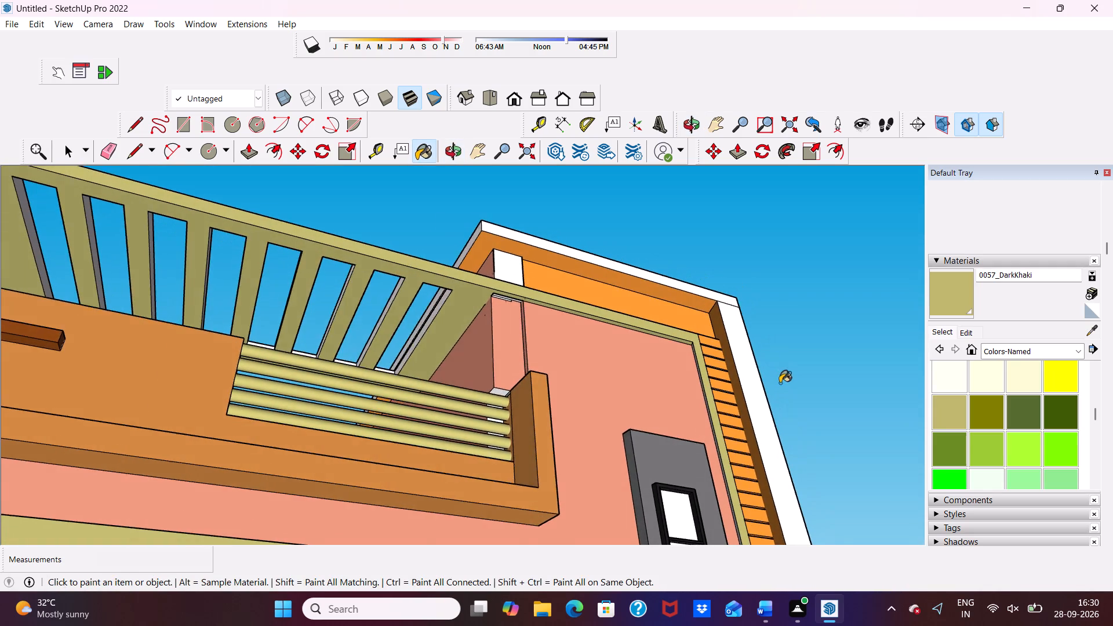
scroll(780, 381, up, 13)
click(686, 345)
scroll(685, 345, down, 6)
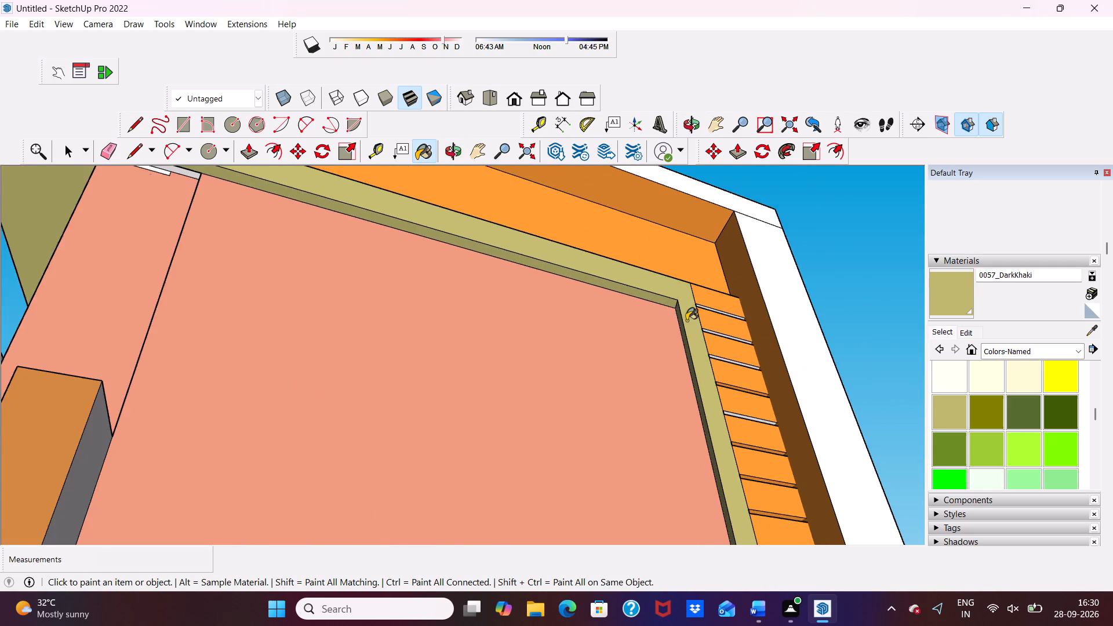
Paint the slatted top face of the pergola with 0057_DarkKhaki.
scroll(686, 321, down, 3)
scroll(704, 346, up, 1)
scroll(707, 348, down, 2)
middle_drag(708, 350, 645, 544)
scroll(397, 236, up, 2)
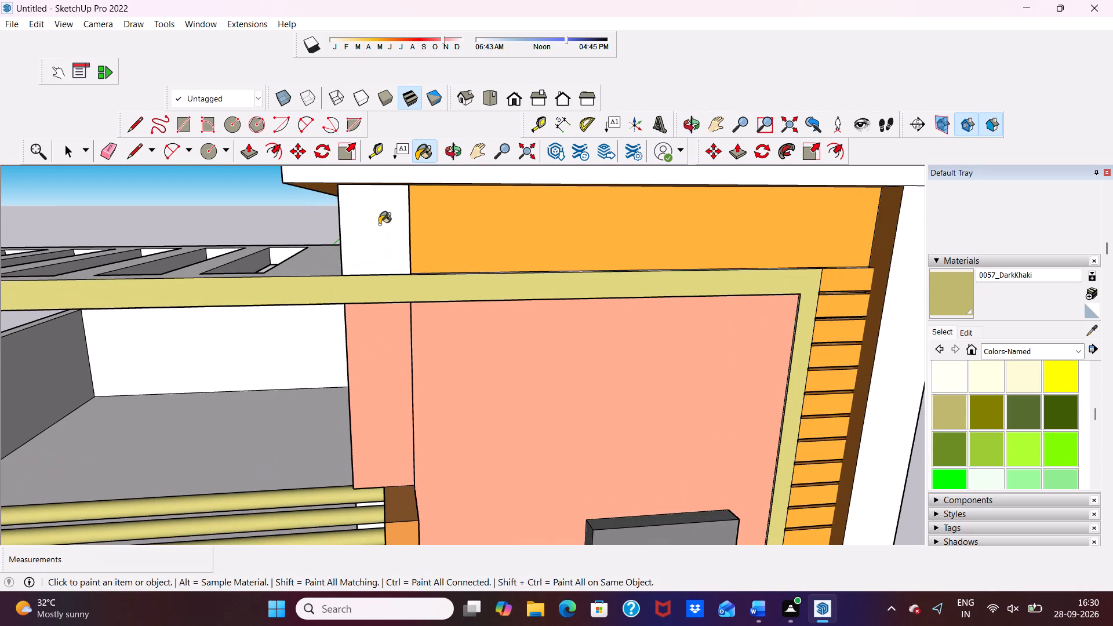
scroll(381, 230, down, 5)
middle_drag(530, 271, 526, 348)
middle_drag(492, 281, 512, 234)
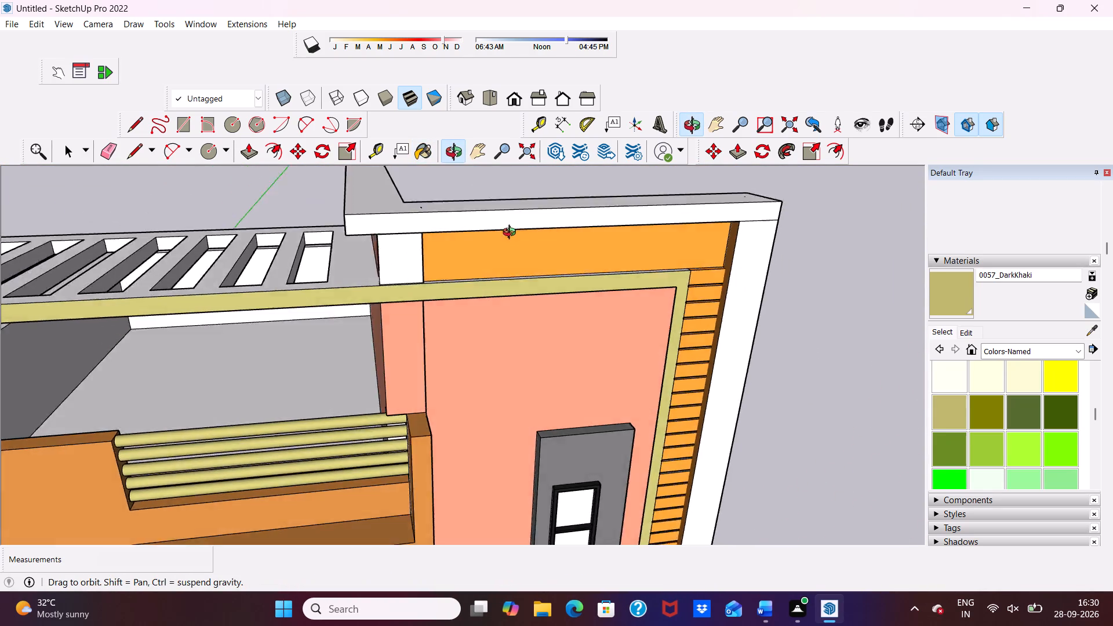
middle_drag(512, 234, 507, 388)
click(288, 367)
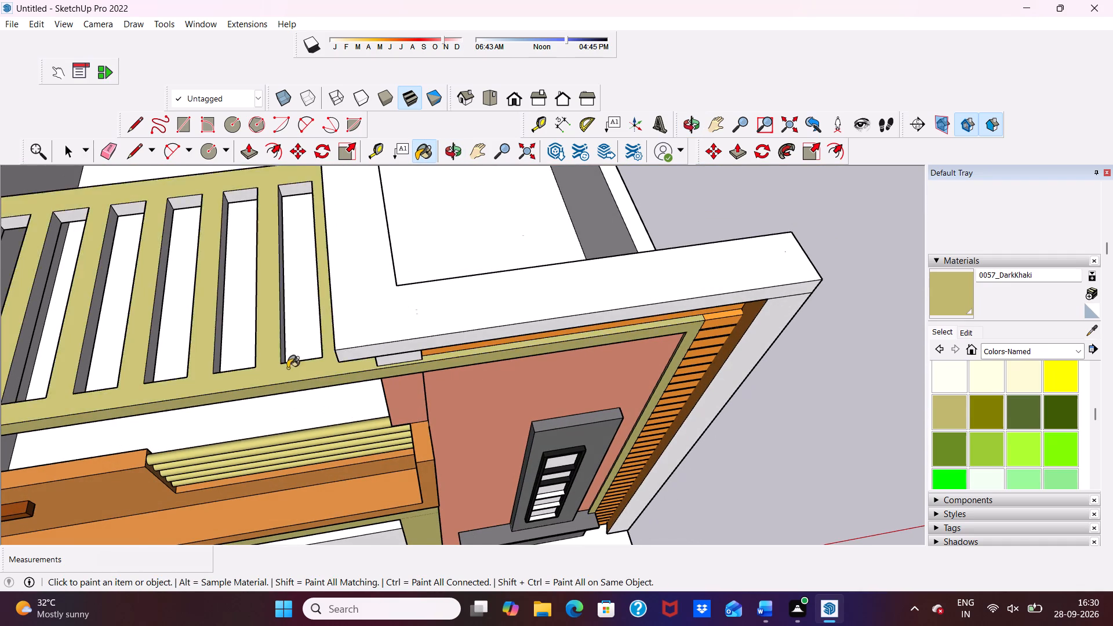
Paint the pergola's rear edge, the rear post's top block sides and the pergola's outer side beam with 0057_DarkKhaki.
scroll(287, 369, down, 7)
middle_drag(310, 355, 638, 260)
scroll(622, 298, down, 4)
scroll(620, 319, up, 1)
scroll(653, 308, down, 2)
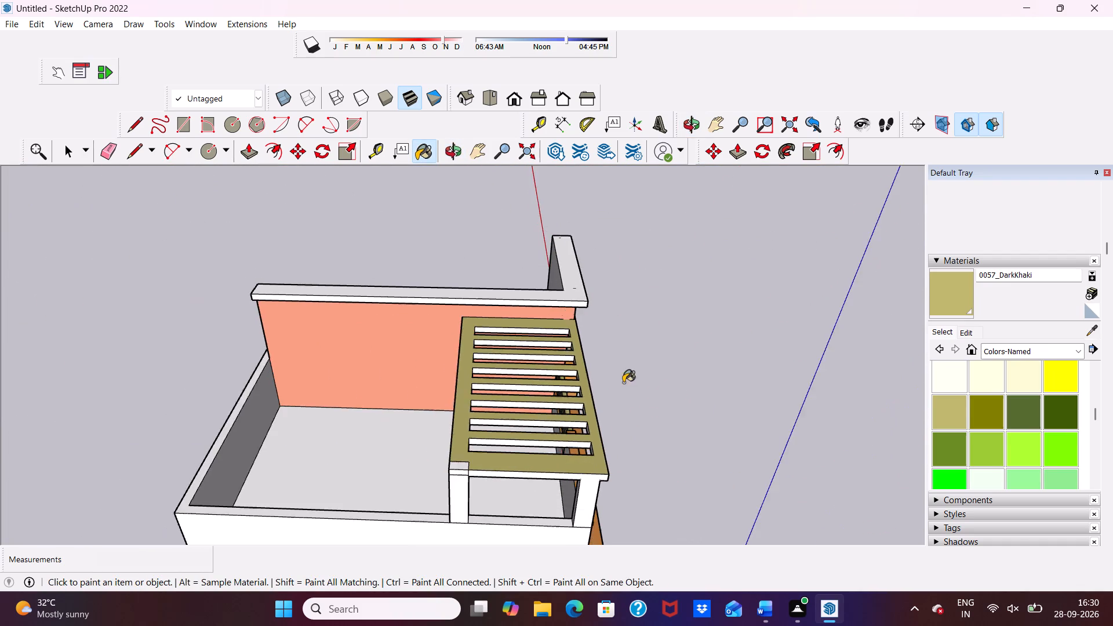
scroll(623, 383, down, 2)
middle_drag(621, 392, 679, 298)
scroll(477, 362, up, 5)
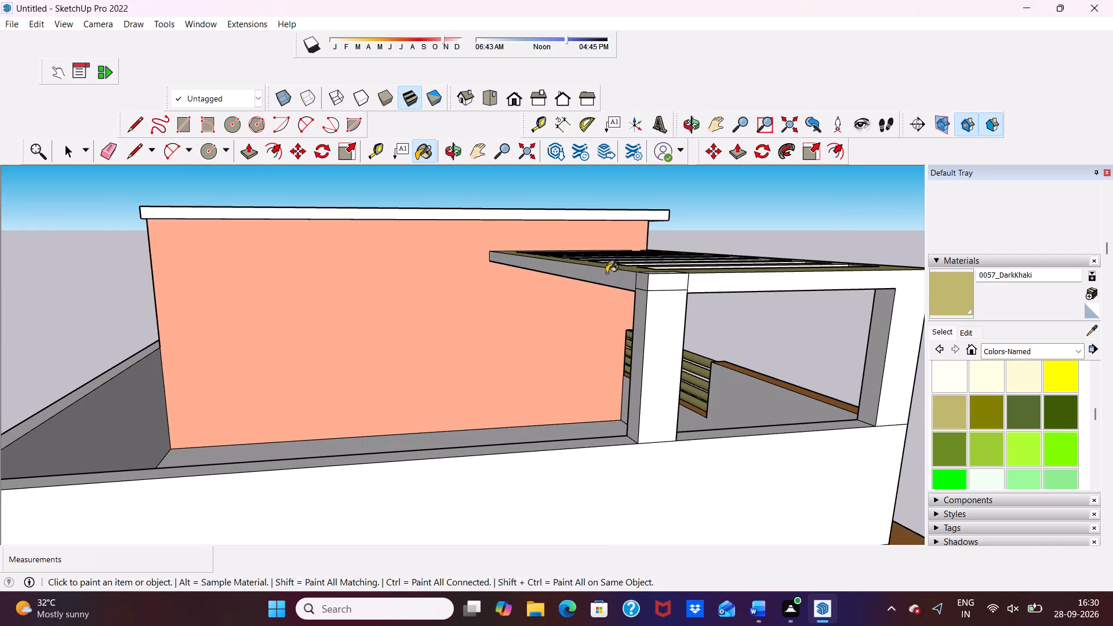
click(606, 275)
scroll(700, 300, up, 3)
click(638, 270)
click(587, 260)
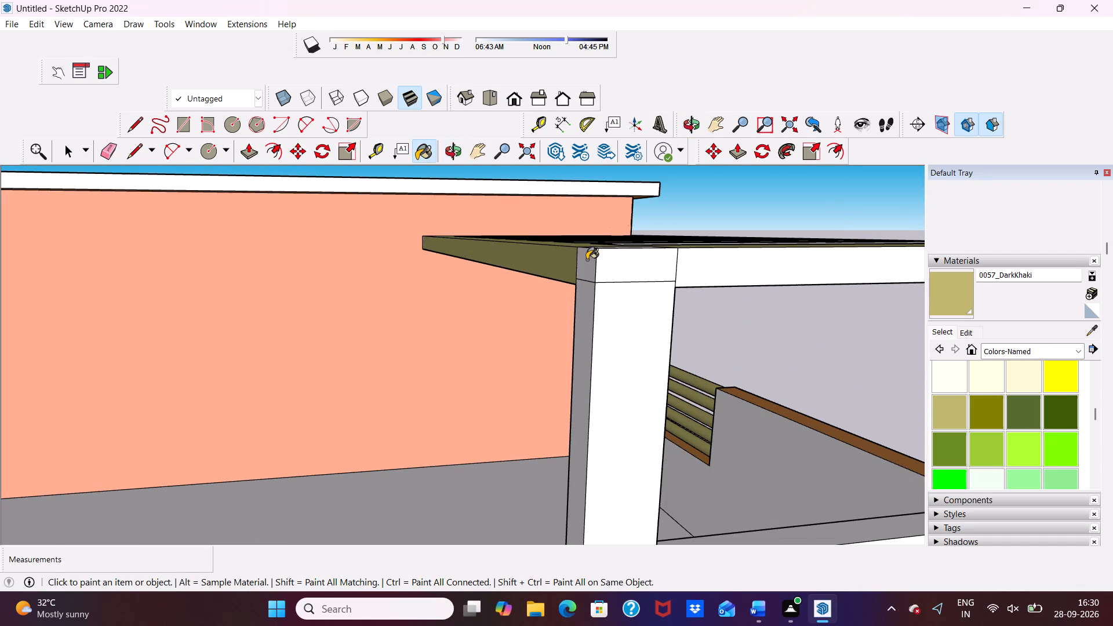
click(737, 269)
Paint the small square top face above the pergola's rear post with 0057_DarkKhaki.
scroll(731, 273, down, 5)
middle_drag(616, 296, 440, 336)
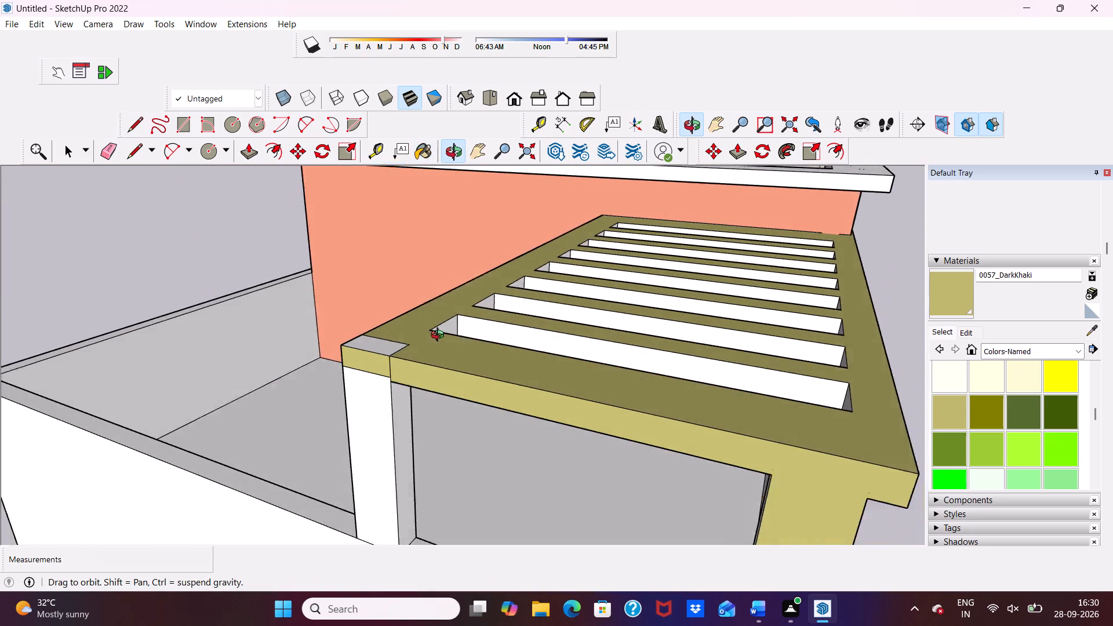
middle_drag(440, 336, 437, 334)
scroll(278, 297, up, 2)
drag(438, 351, 449, 360)
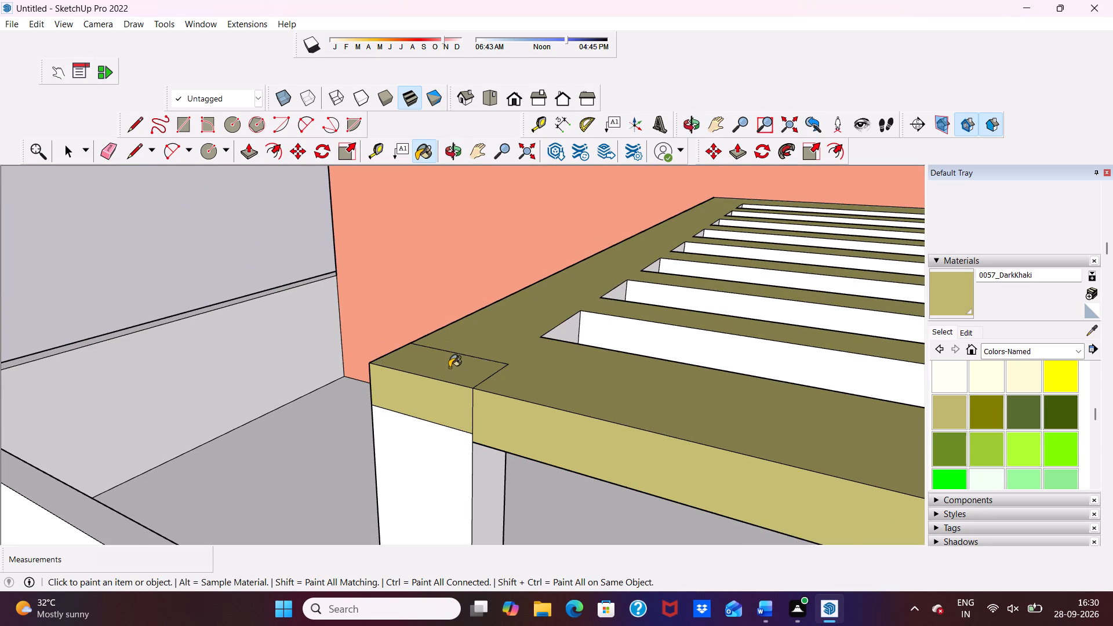
Paint the remaining white front face of the pergola's front corner post with 0057_DarkKhaki.
scroll(448, 365, down, 6)
middle_drag(742, 424, 597, 325)
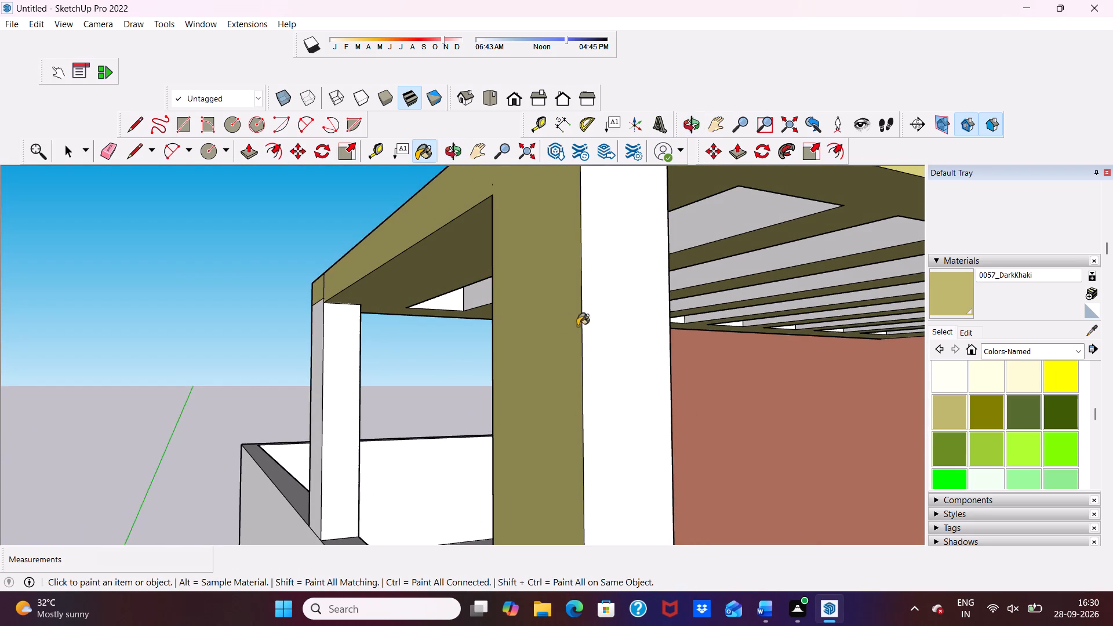
click(610, 315)
scroll(606, 319, down, 17)
middle_drag(602, 315, 751, 376)
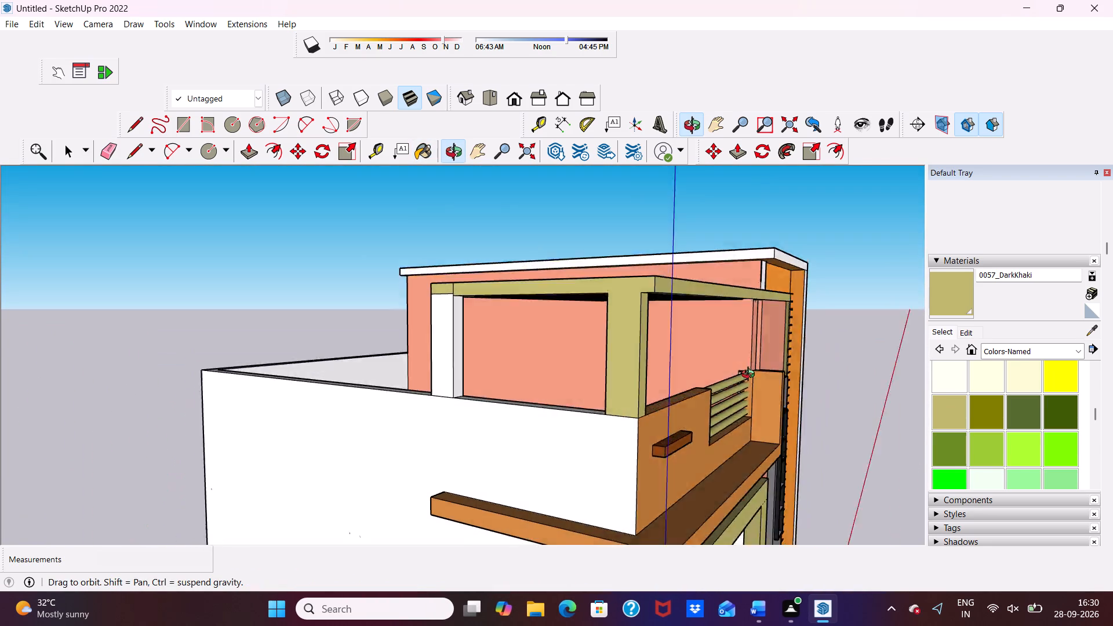
Paint the outer side and front-facing faces of the pergola's rear post with 0057_DarkKhaki.
middle_drag(751, 376, 763, 384)
scroll(289, 361, up, 4)
click(608, 310)
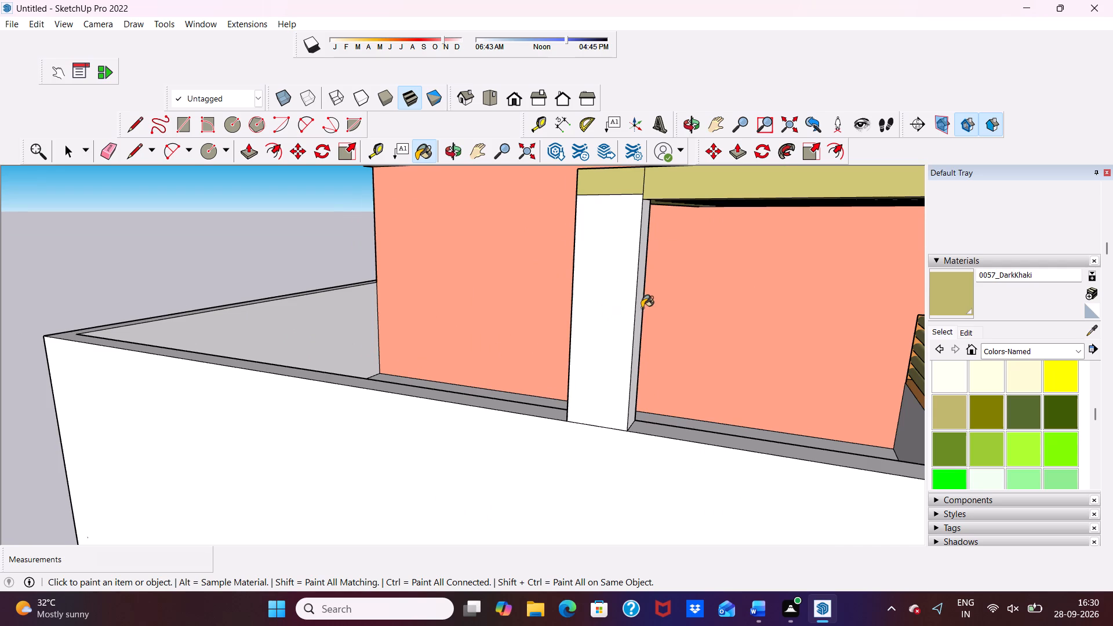
scroll(642, 305, up, 4)
click(627, 314)
click(639, 308)
middle_drag(584, 328, 765, 369)
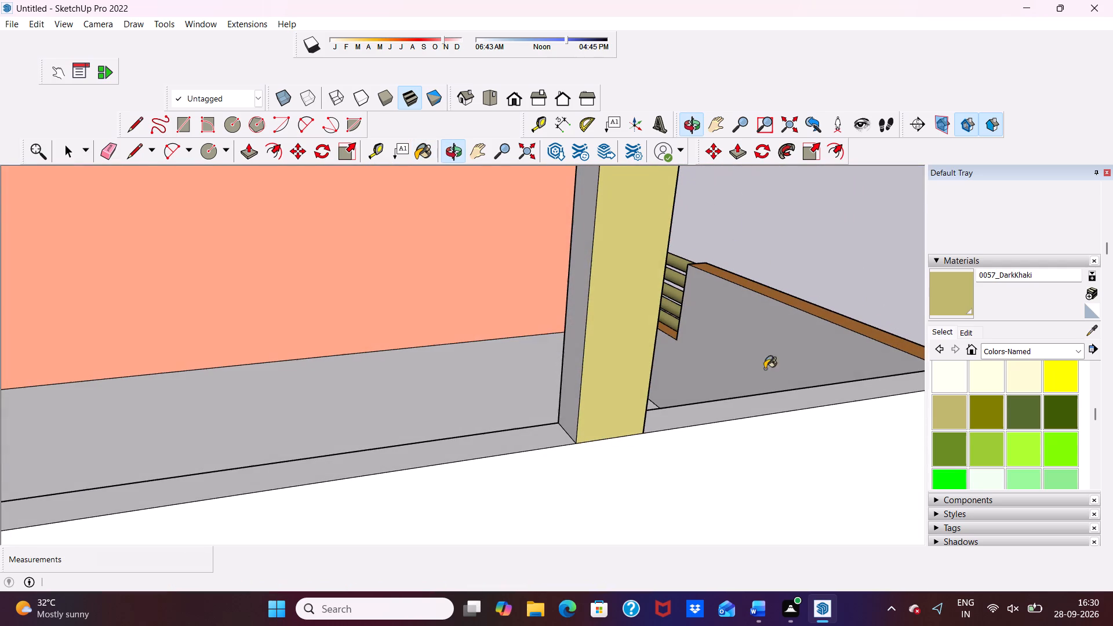
click(556, 325)
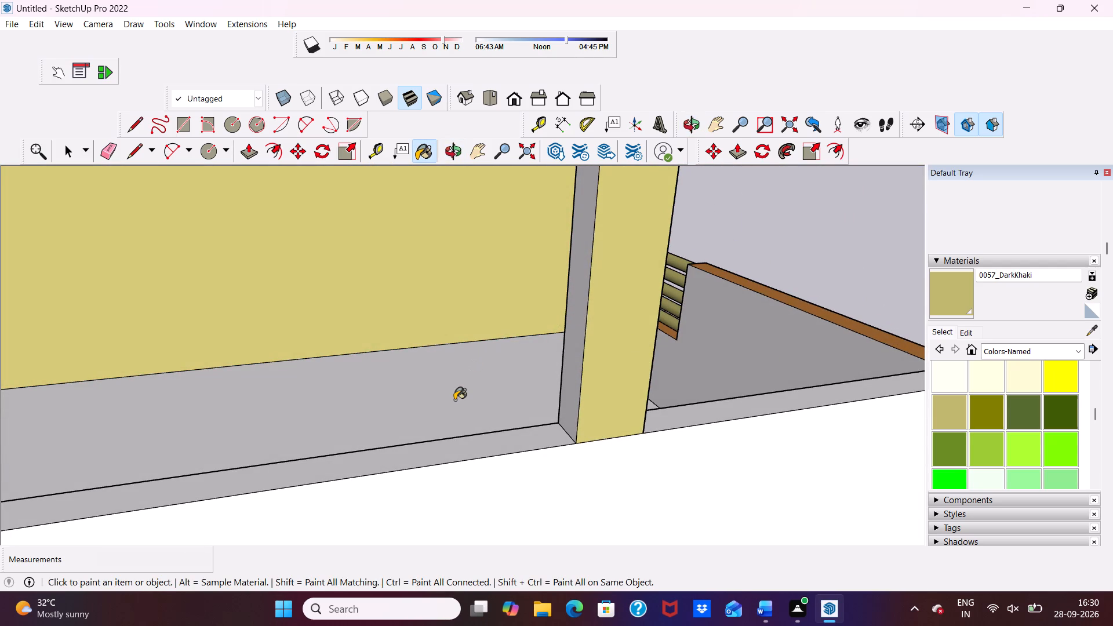
key(ctrl+z)
Paint the white rear-facing faces of both pergola posts with 0057_DarkKhaki.
scroll(427, 406, down, 3)
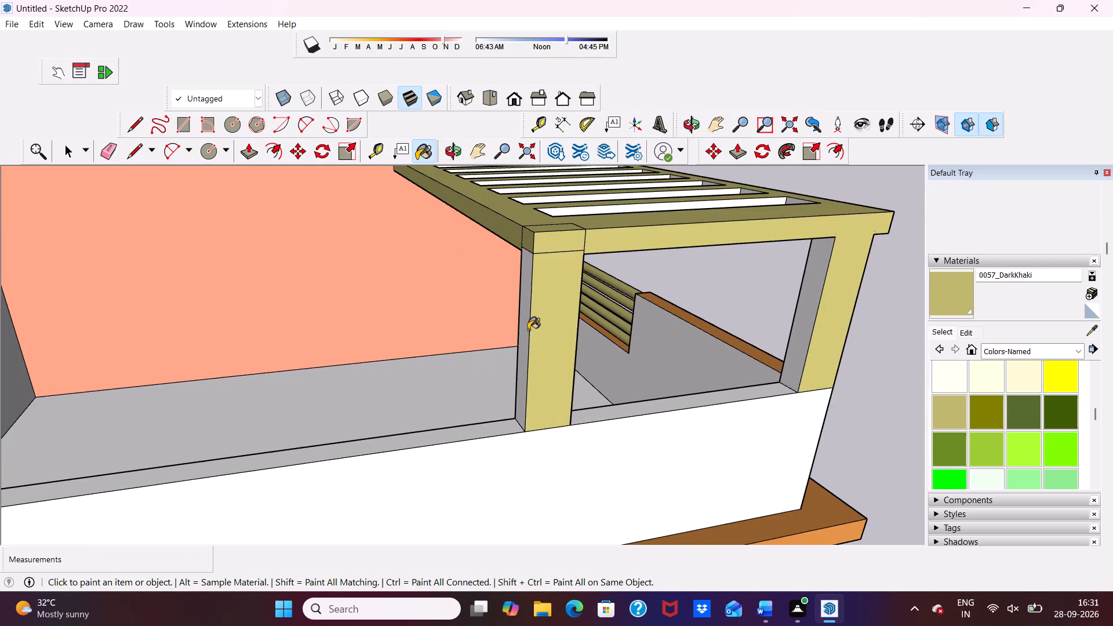
middle_drag(528, 329, 676, 270)
click(641, 281)
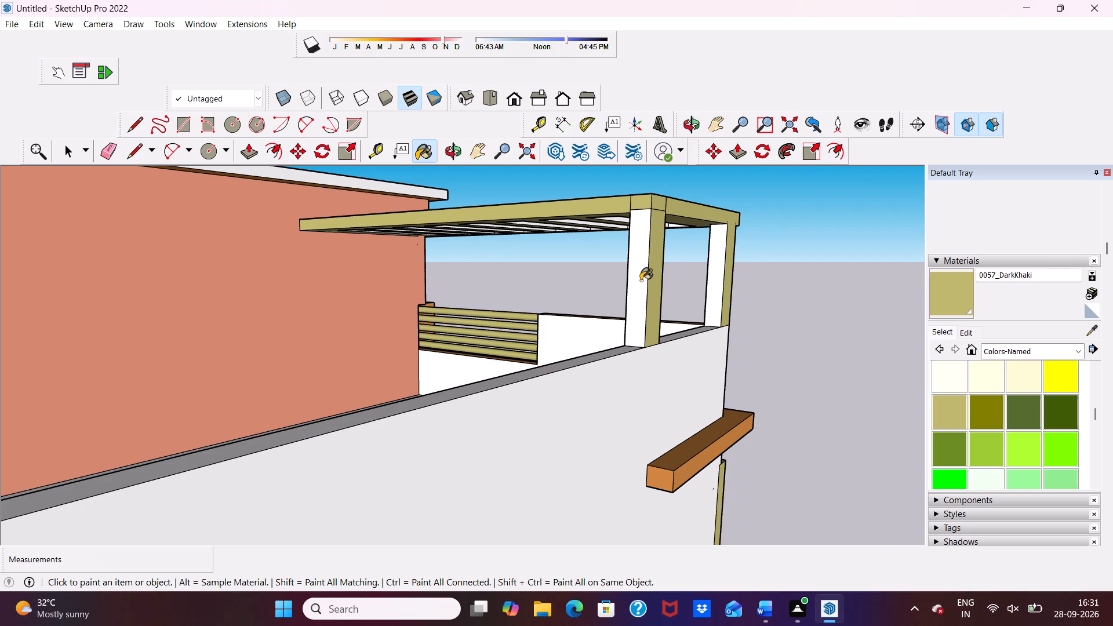
click(715, 263)
Paint the remaining inner, house-facing faces of the pergola's front and rear posts with 0057_DarkKhaki.
middle_drag(568, 293, 572, 292)
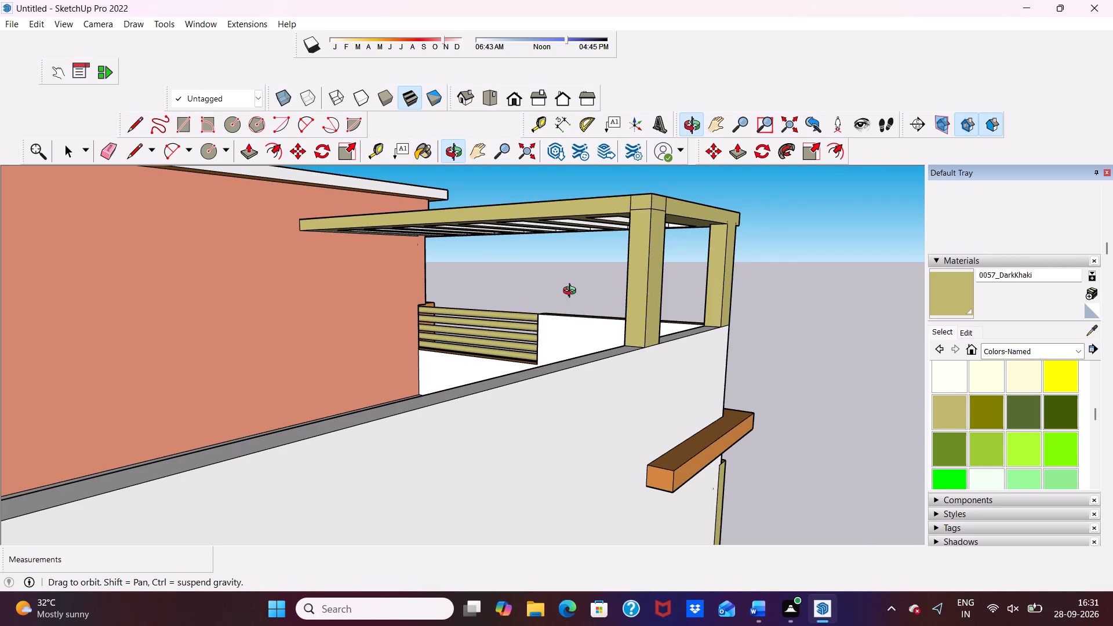
middle_drag(572, 292, 759, 286)
scroll(830, 250, up, 5)
click(831, 249)
scroll(719, 277, up, 7)
click(685, 258)
click(696, 251)
scroll(719, 271, down, 8)
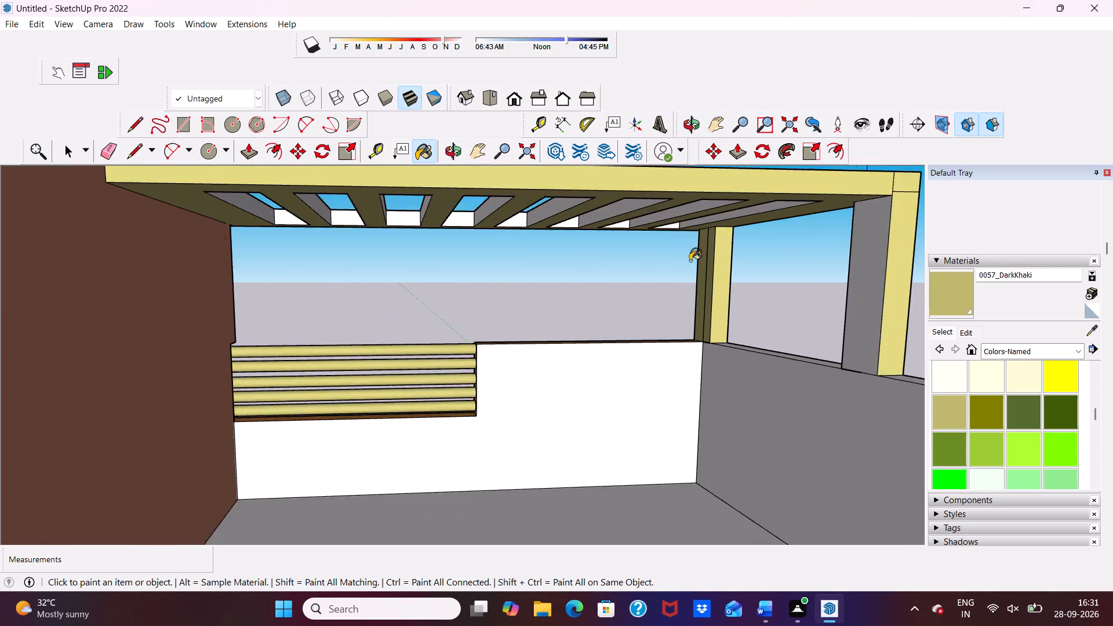
scroll(690, 261, down, 3)
scroll(768, 258, up, 3)
click(791, 252)
Paint the house-facing slat sides near the pergola posts and two adjoining inner faces of the front beam with 0057_DarkKhaki.
middle_drag(702, 232, 701, 231)
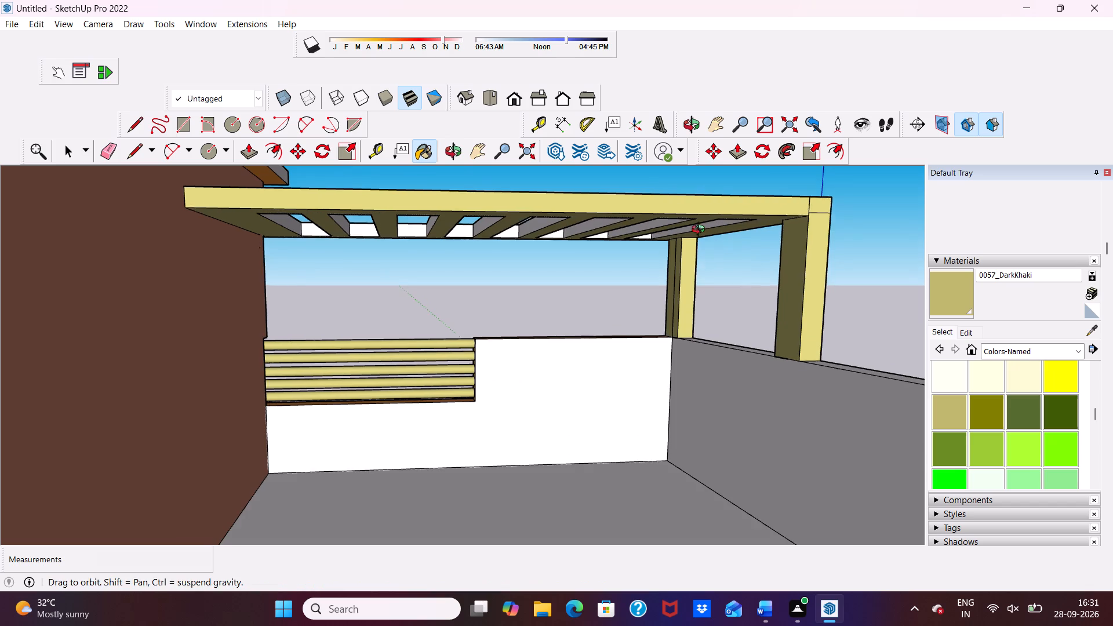
middle_drag(701, 231, 685, 209)
scroll(685, 209, up, 9)
click(705, 220)
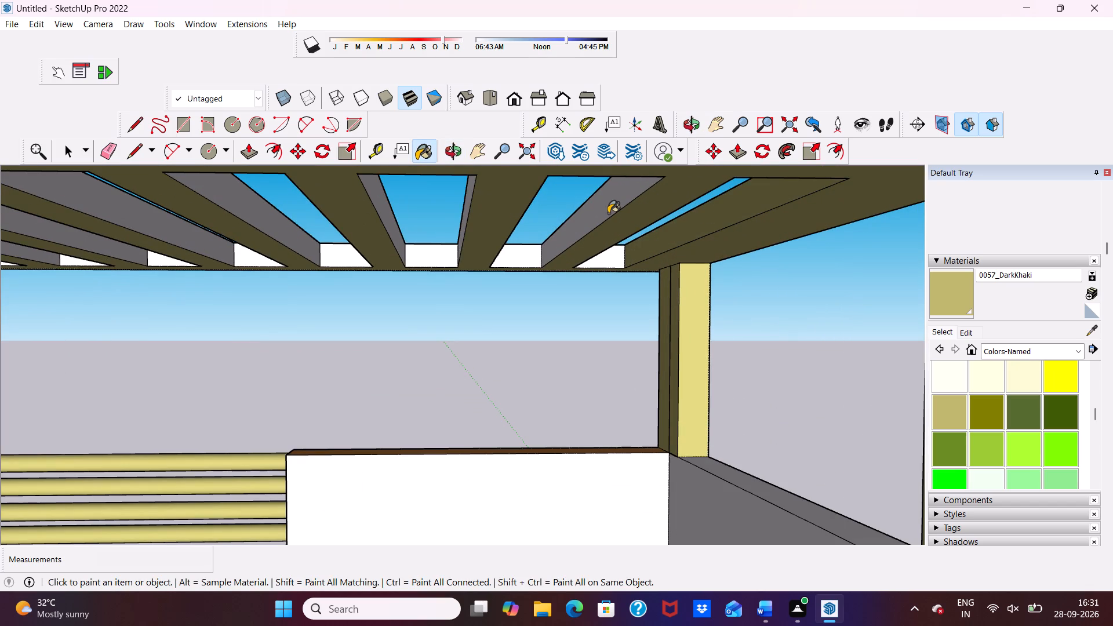
click(614, 208)
click(460, 210)
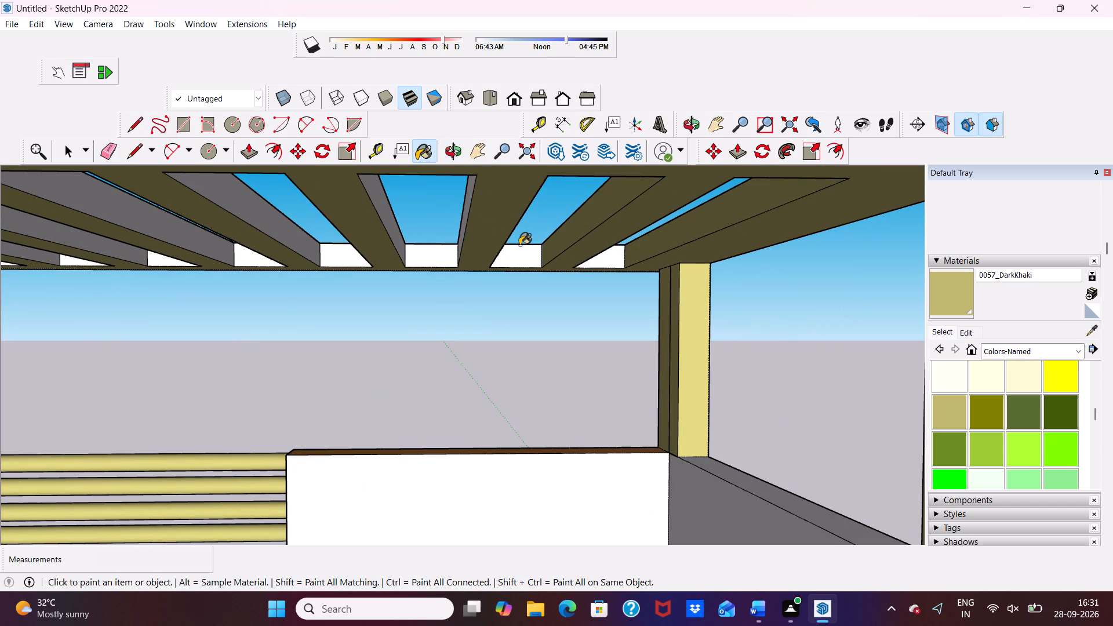
click(510, 259)
scroll(594, 263, up, 4)
click(612, 258)
scroll(394, 263, down, 3)
middle_drag(394, 260, 394, 260)
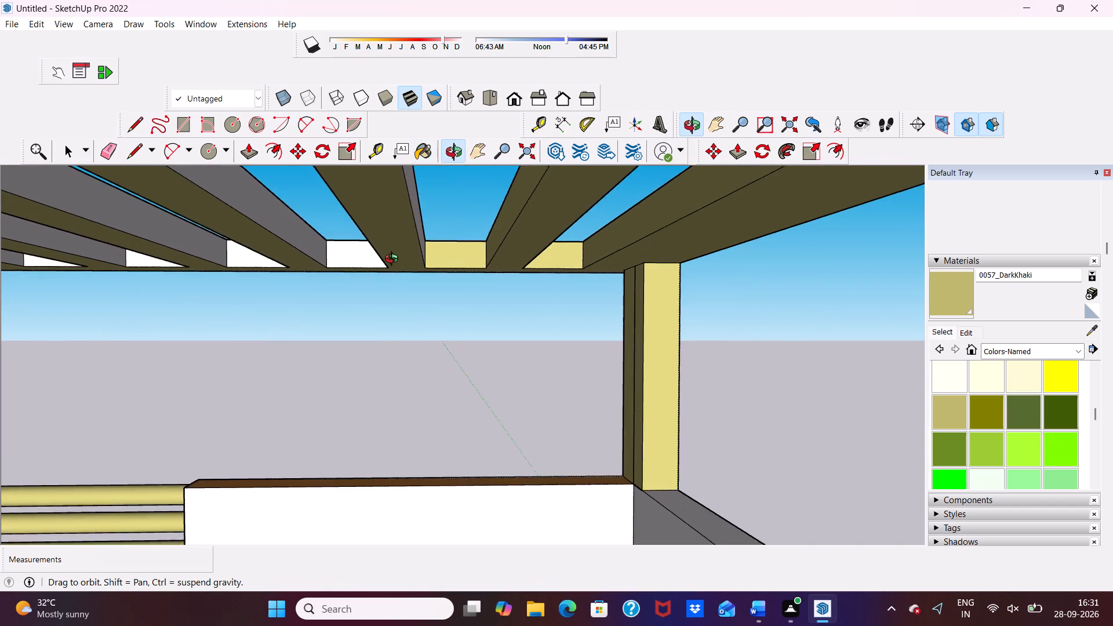
middle_drag(394, 260, 452, 249)
click(422, 220)
scroll(423, 220, down, 8)
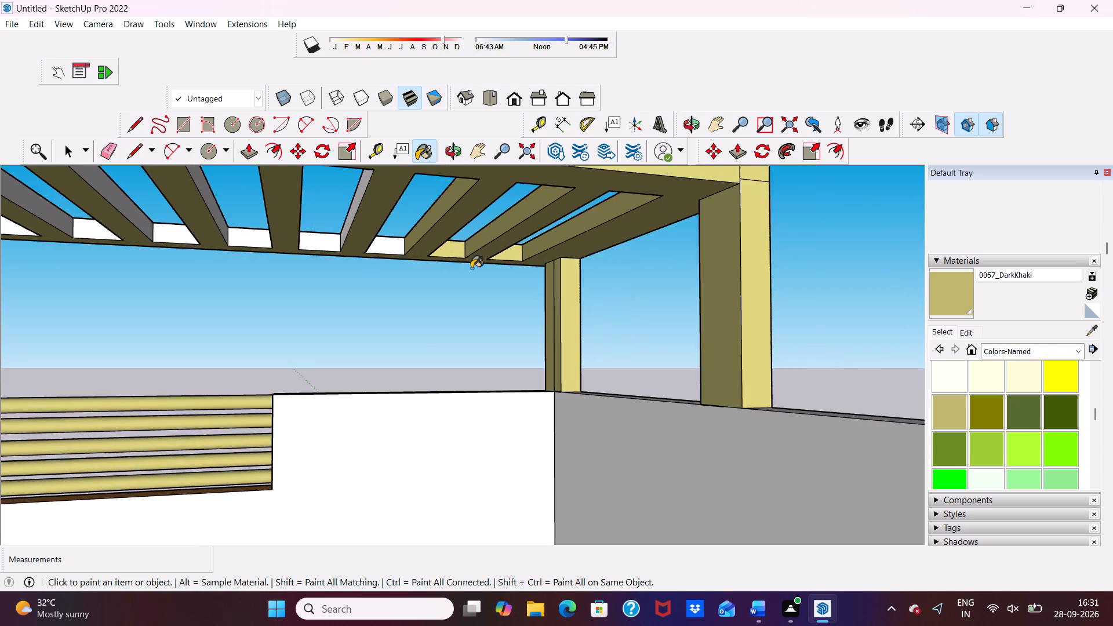
scroll(471, 268, down, 4)
Paint the house-facing sides of the remaining pergola slats with 0057_DarkKhaki.
middle_drag(480, 285, 285, 285)
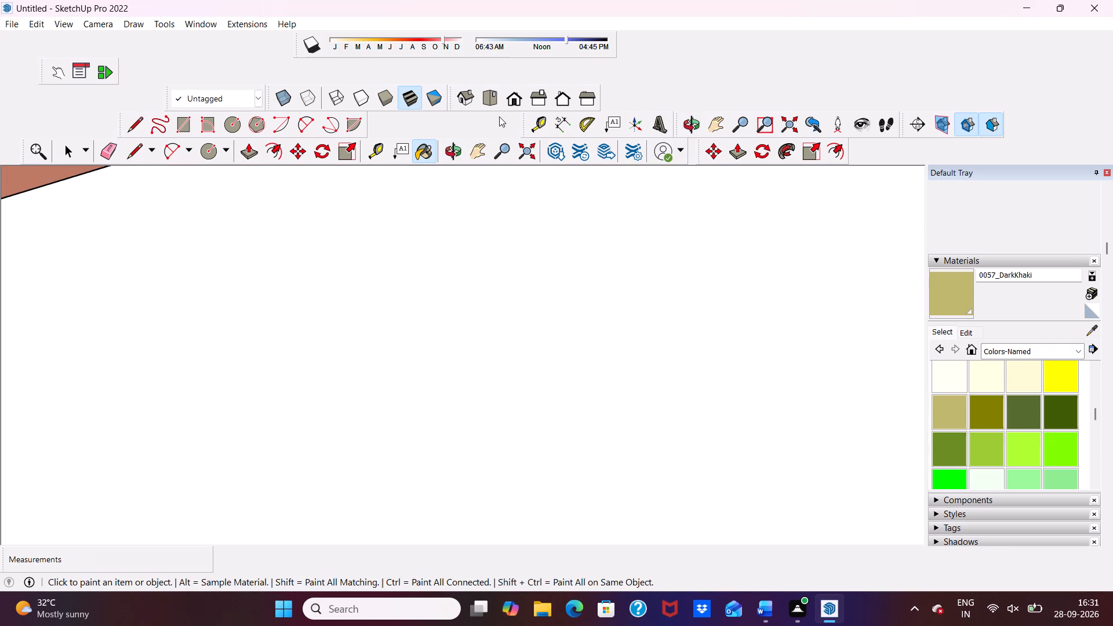
click(522, 97)
scroll(486, 263, down, 3)
middle_drag(454, 286, 615, 272)
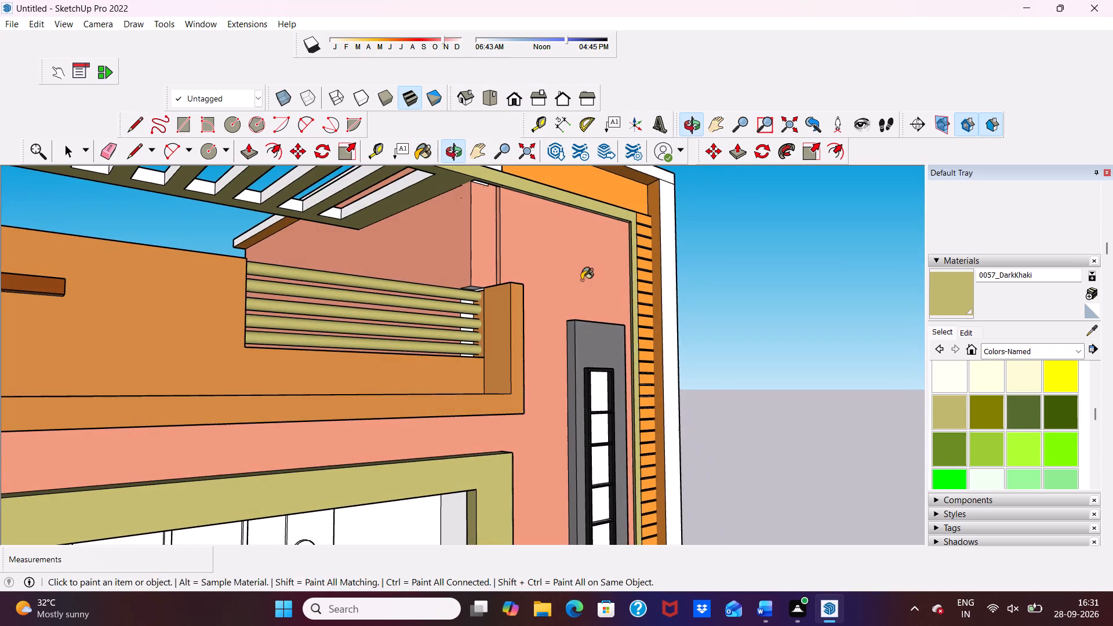
middle_drag(460, 260, 281, 257)
scroll(210, 223, up, 3)
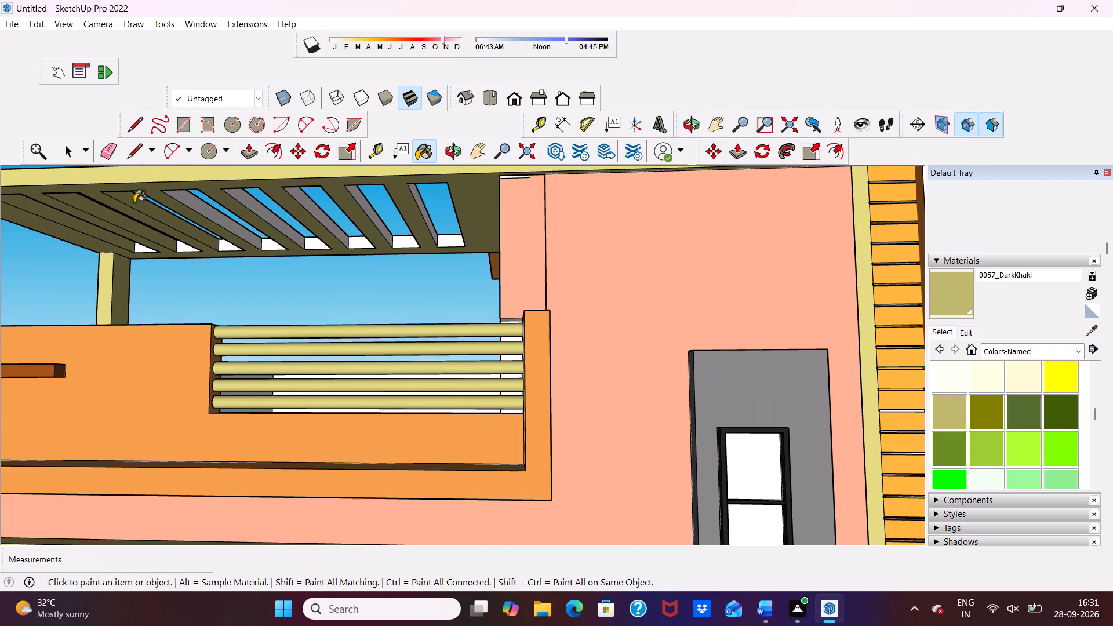
click(190, 200)
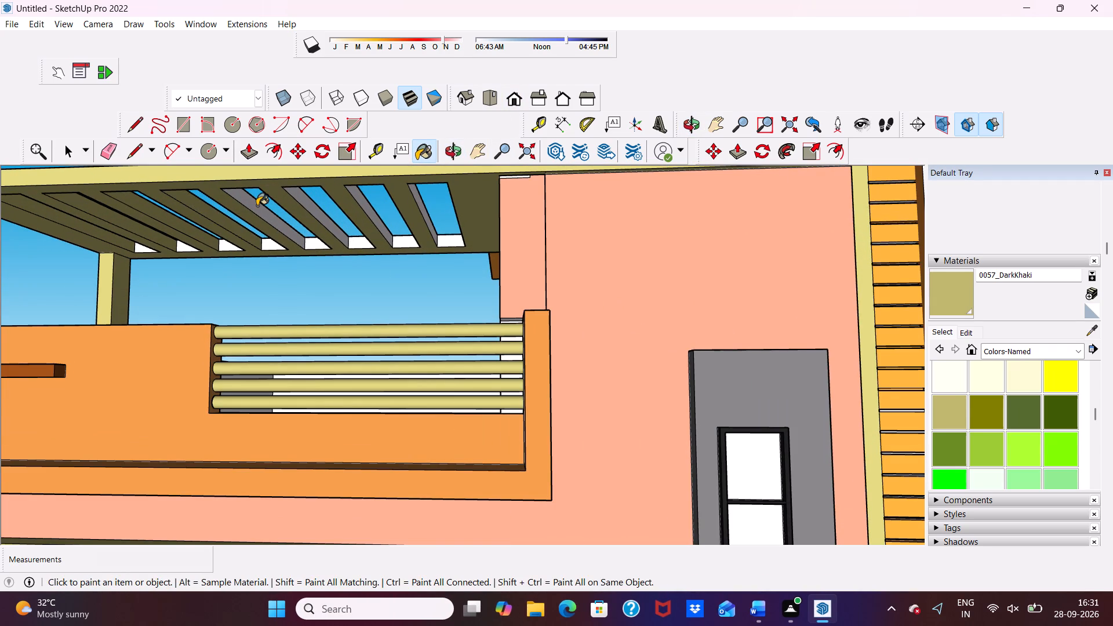
click(257, 206)
click(305, 202)
click(366, 206)
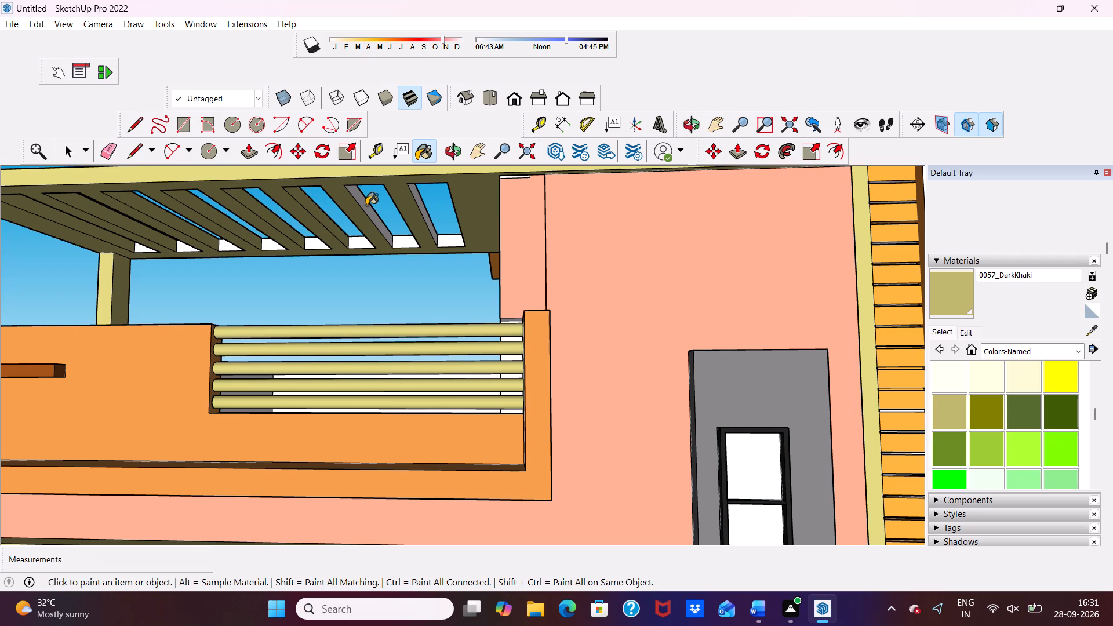
click(421, 199)
middle_drag(403, 221, 403, 221)
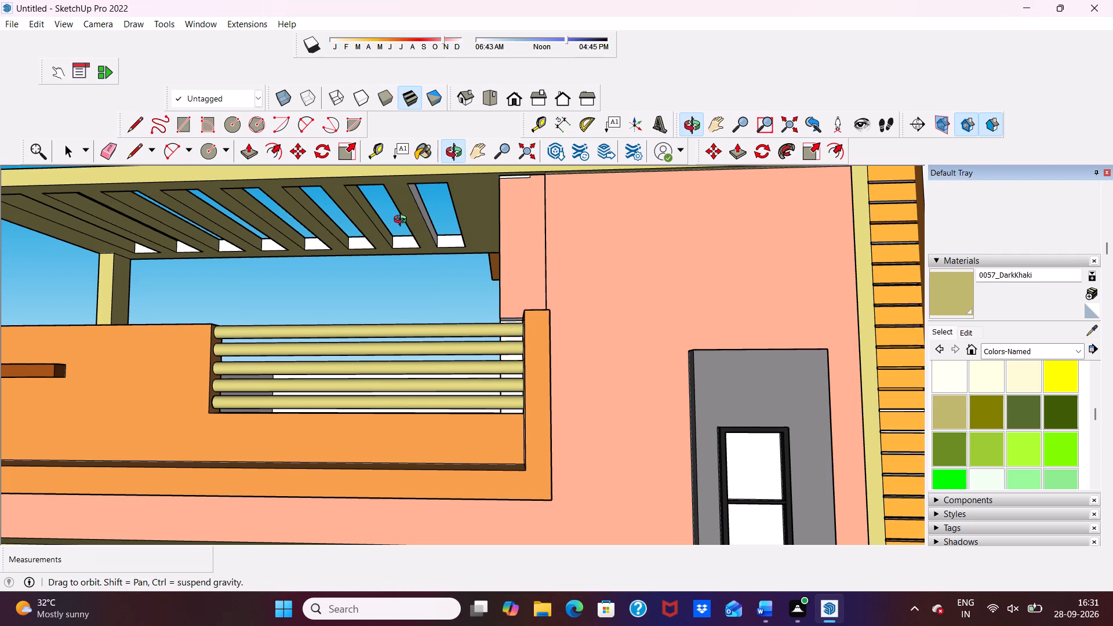
middle_drag(403, 221, 328, 237)
scroll(446, 196, up, 4)
click(420, 211)
Paint the outward-facing sides of the pergola's wall-side beam and the slats nearest the house wall with 0057_DarkKhaki.
middle_drag(420, 211, 545, 173)
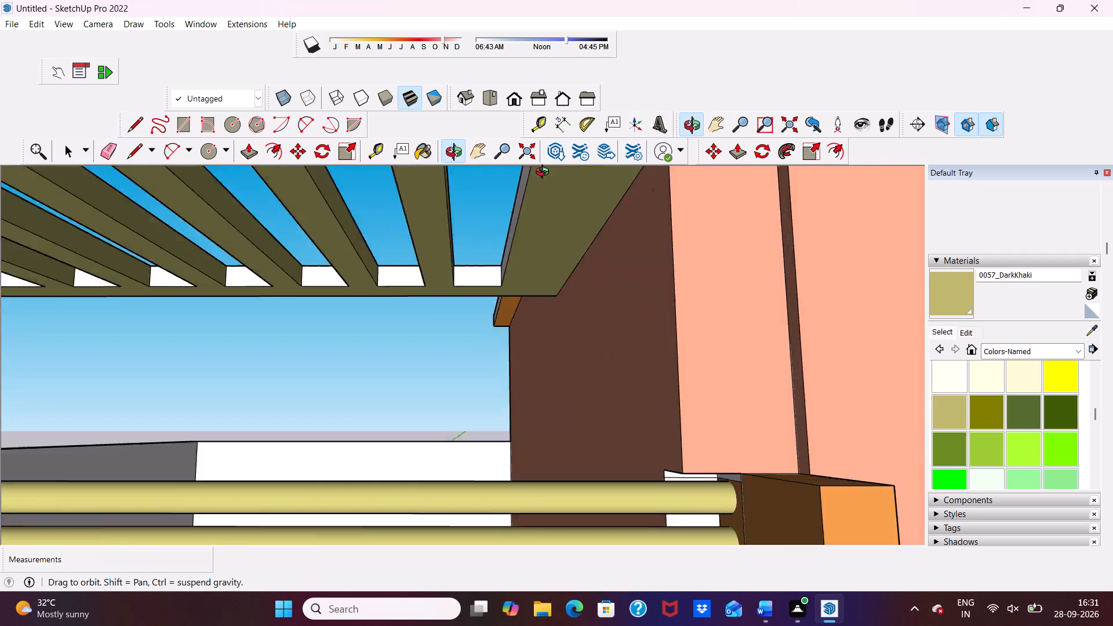
middle_drag(545, 173, 603, 166)
click(583, 183)
click(431, 196)
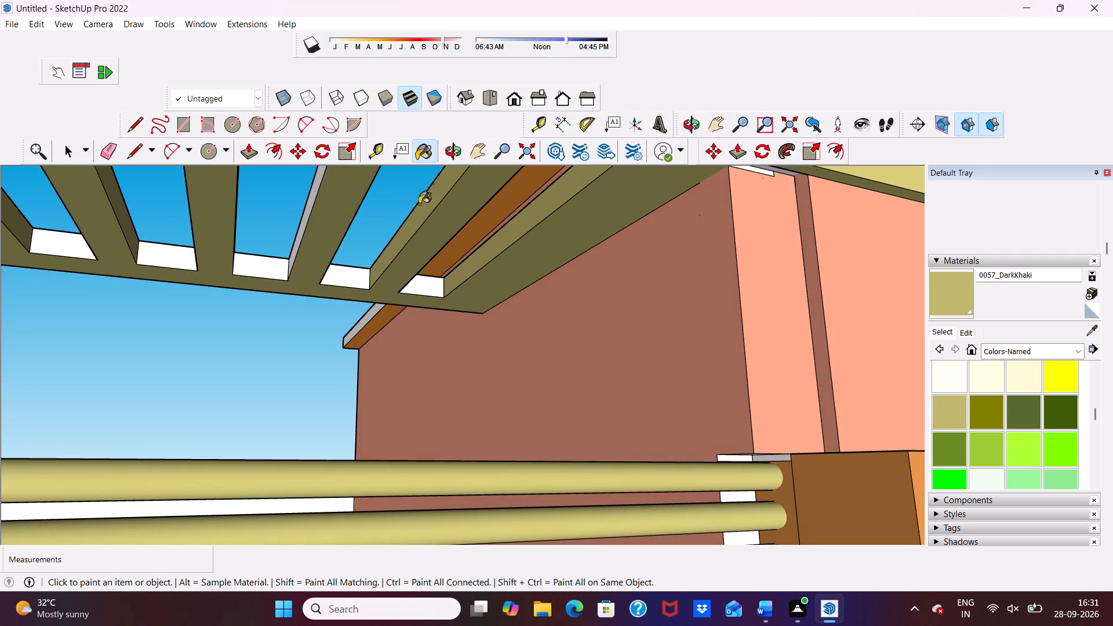
click(310, 195)
Paint the outward-facing sides of the remaining pergola slats, continuing toward the posts, with 0057_DarkKhaki.
scroll(310, 196, down, 6)
middle_drag(342, 208, 343, 206)
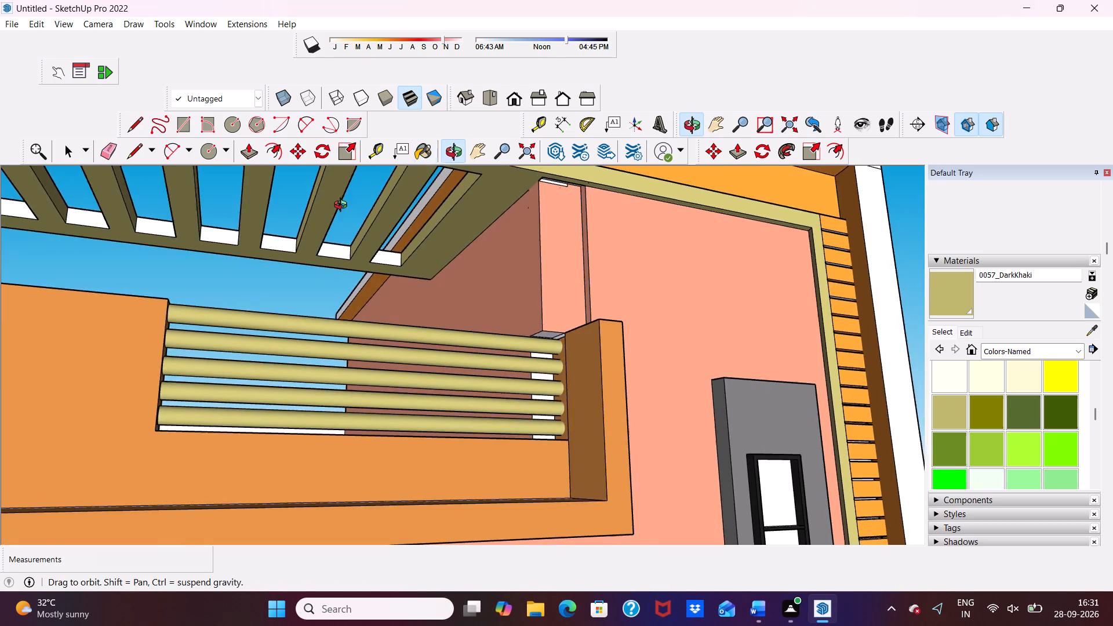
middle_drag(343, 206, 407, 234)
scroll(346, 236, down, 6)
scroll(296, 218, up, 2)
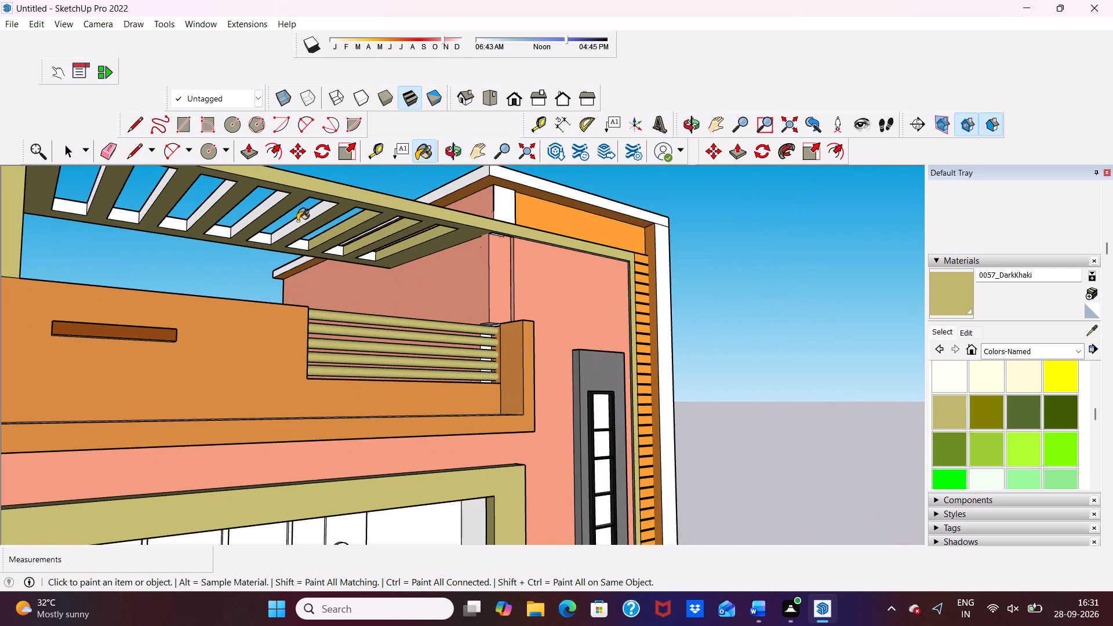
click(300, 223)
click(267, 202)
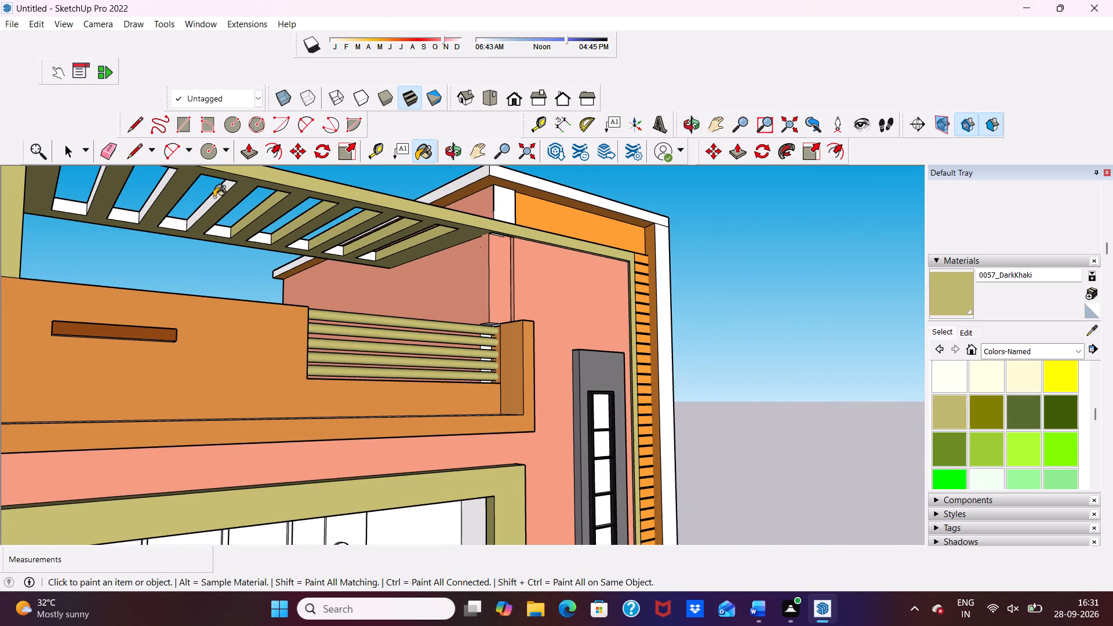
click(214, 197)
click(158, 184)
click(157, 187)
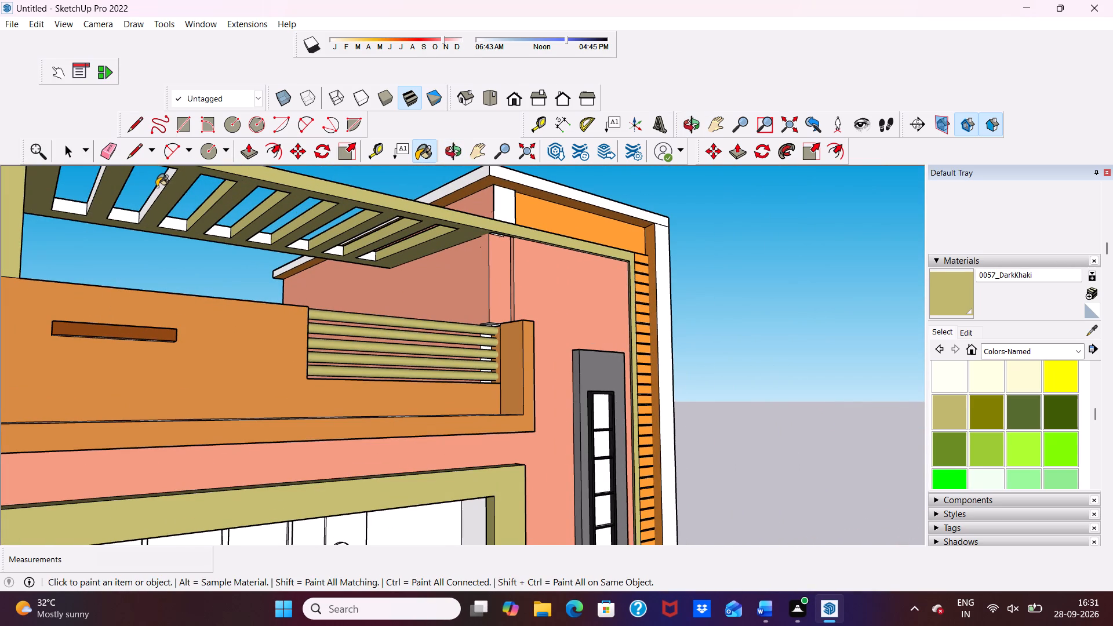
scroll(148, 191, up, 5)
click(165, 195)
scroll(165, 196, down, 4)
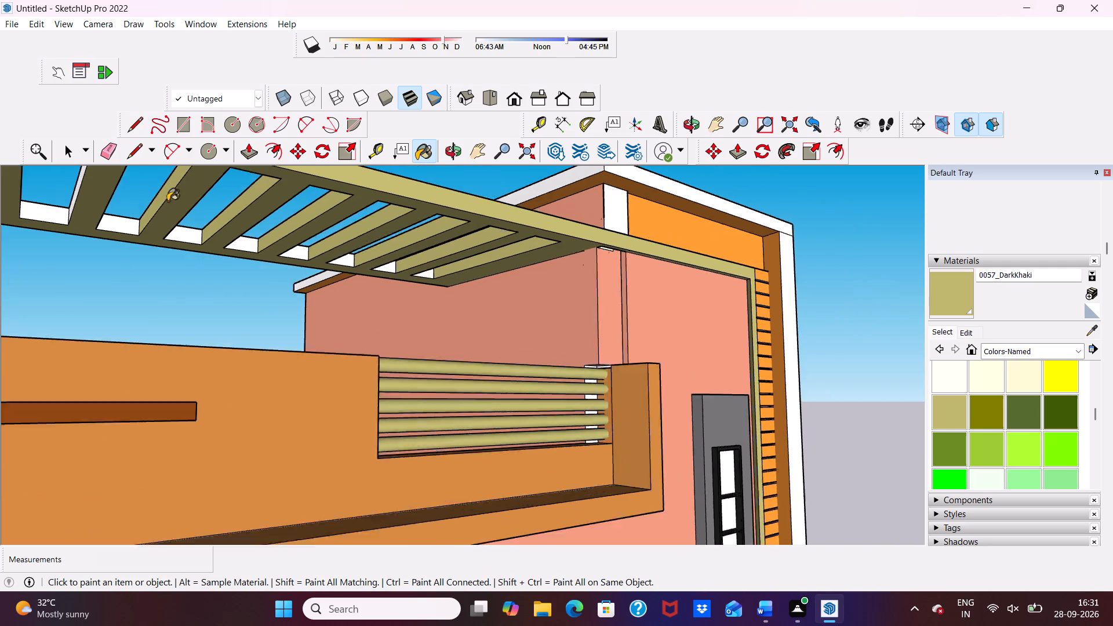
scroll(168, 201, down, 1)
middle_drag(172, 205, 245, 214)
scroll(189, 192, up, 1)
scroll(181, 207, down, 5)
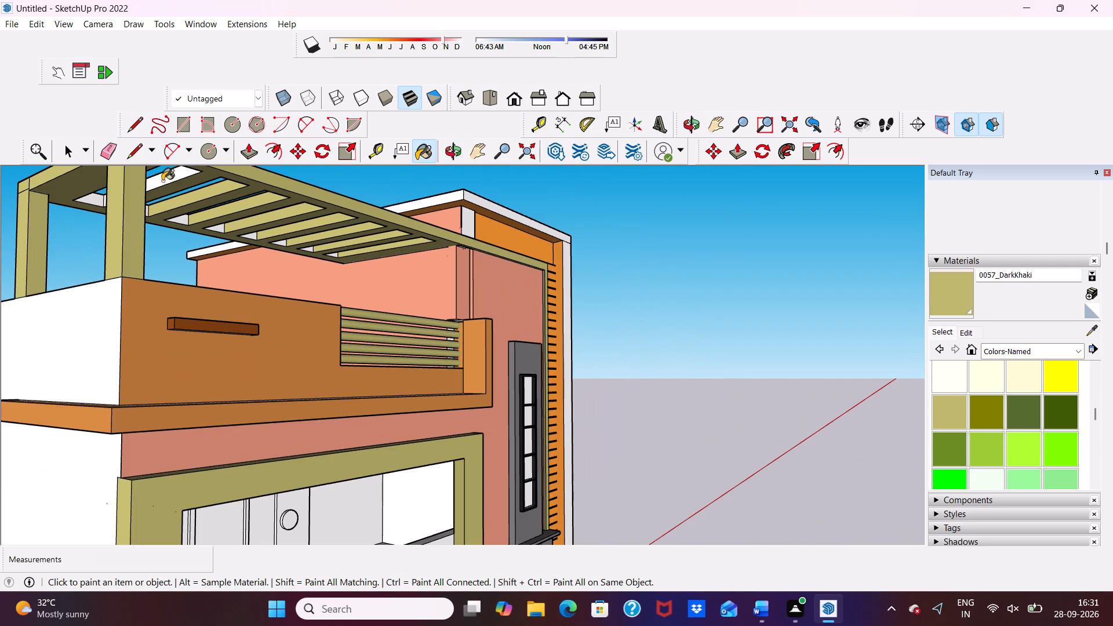
click(162, 179)
Paint the rear beam's white inner faces between the pergola slats near the posts with 0057_DarkKhaki.
scroll(164, 199, up, 9)
click(211, 225)
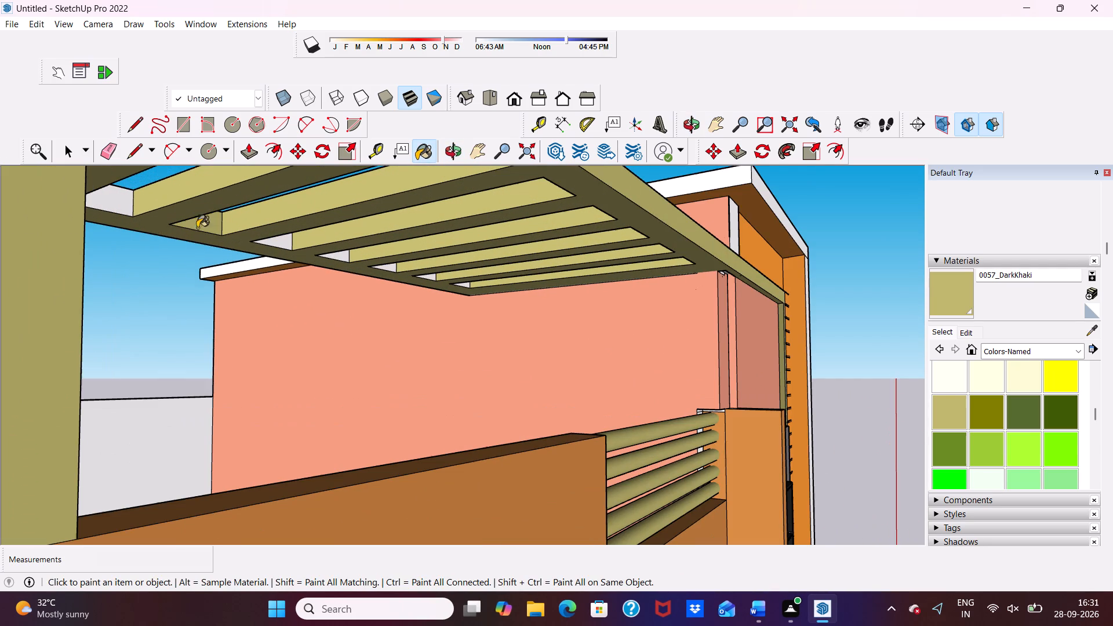
click(110, 200)
click(274, 242)
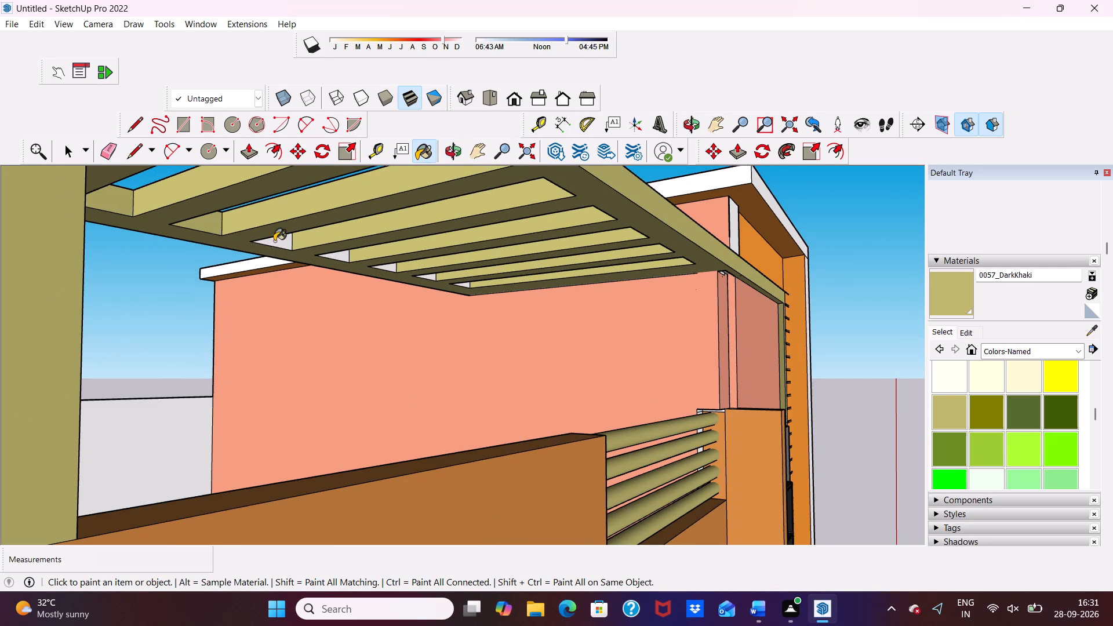
Paint the rear beam's remaining white inner faces between the slats, from the house wall to the rear post, with 0057_DarkKhaki.
scroll(275, 243, down, 4)
middle_drag(279, 252, 154, 227)
scroll(261, 243, up, 4)
scroll(315, 256, up, 3)
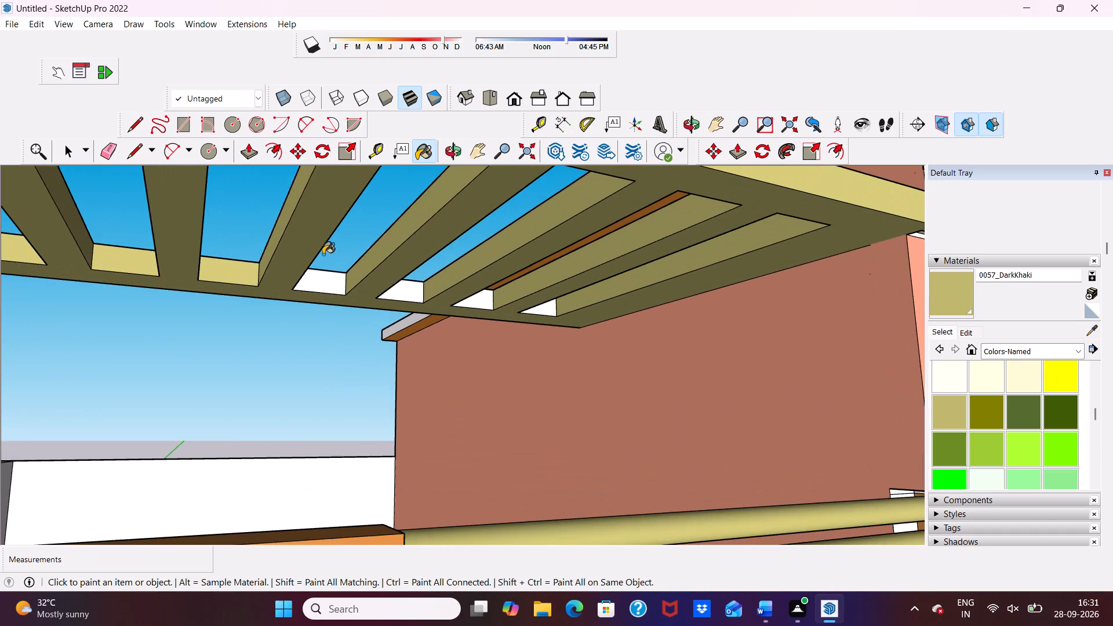
click(327, 272)
click(392, 286)
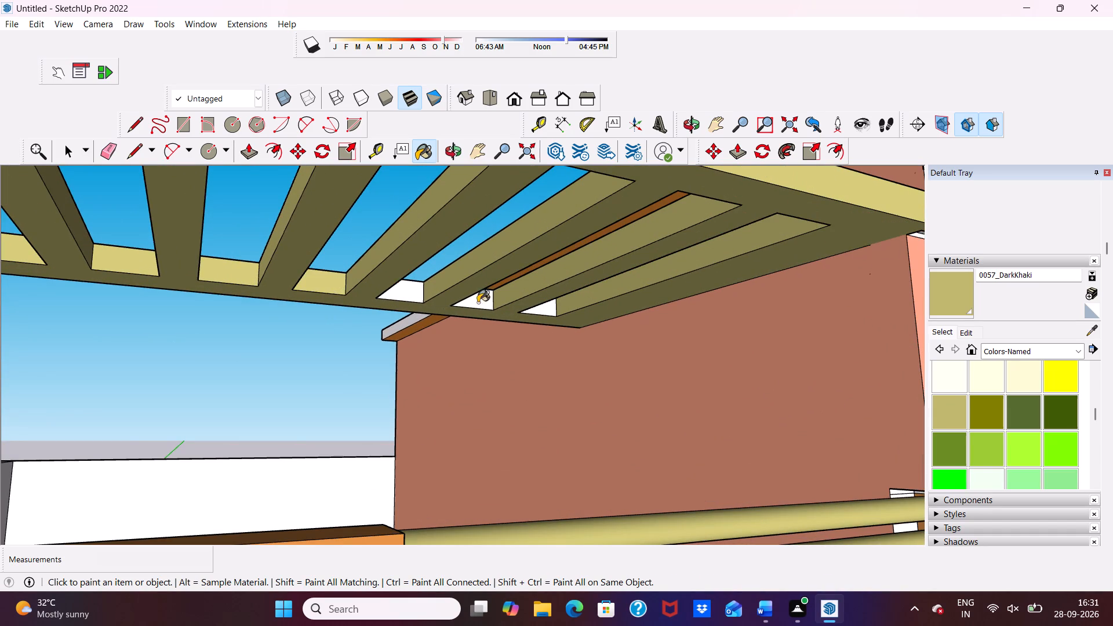
click(478, 303)
scroll(351, 294, up, 3)
click(414, 292)
scroll(480, 326, up, 1)
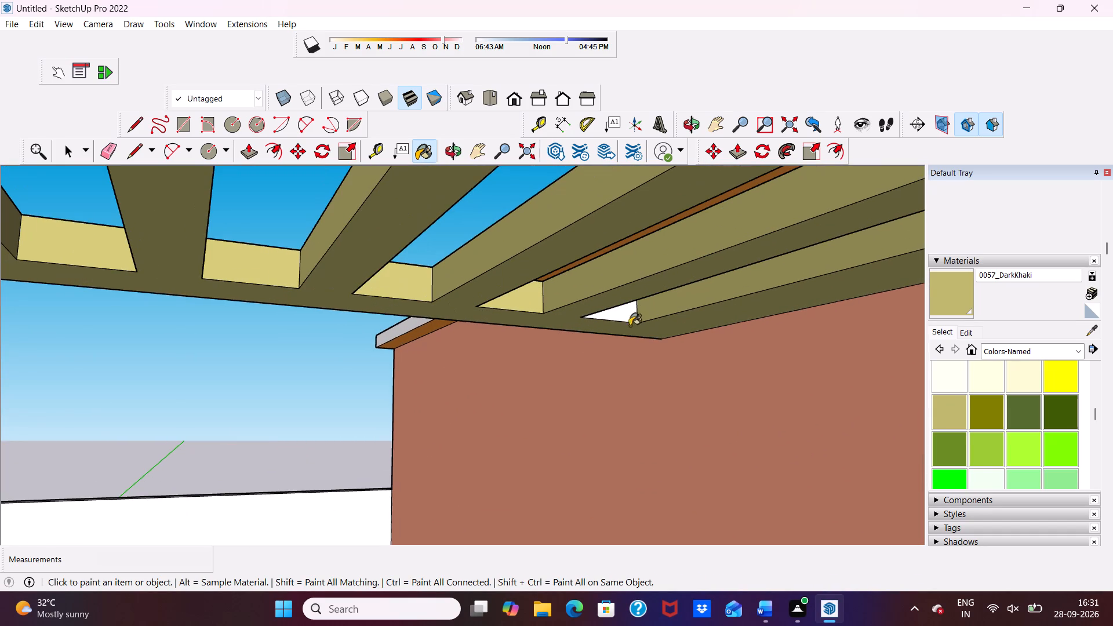
click(628, 313)
scroll(627, 312, down, 5)
middle_drag(627, 312, 510, 316)
middle_drag(508, 310, 508, 310)
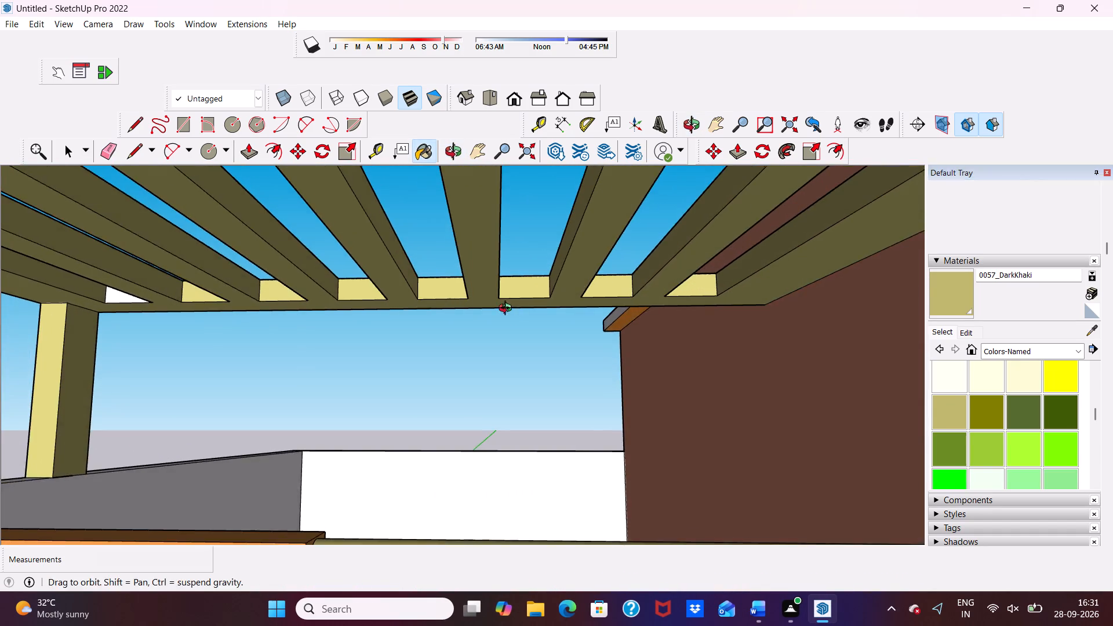
middle_drag(508, 310, 515, 268)
click(110, 274)
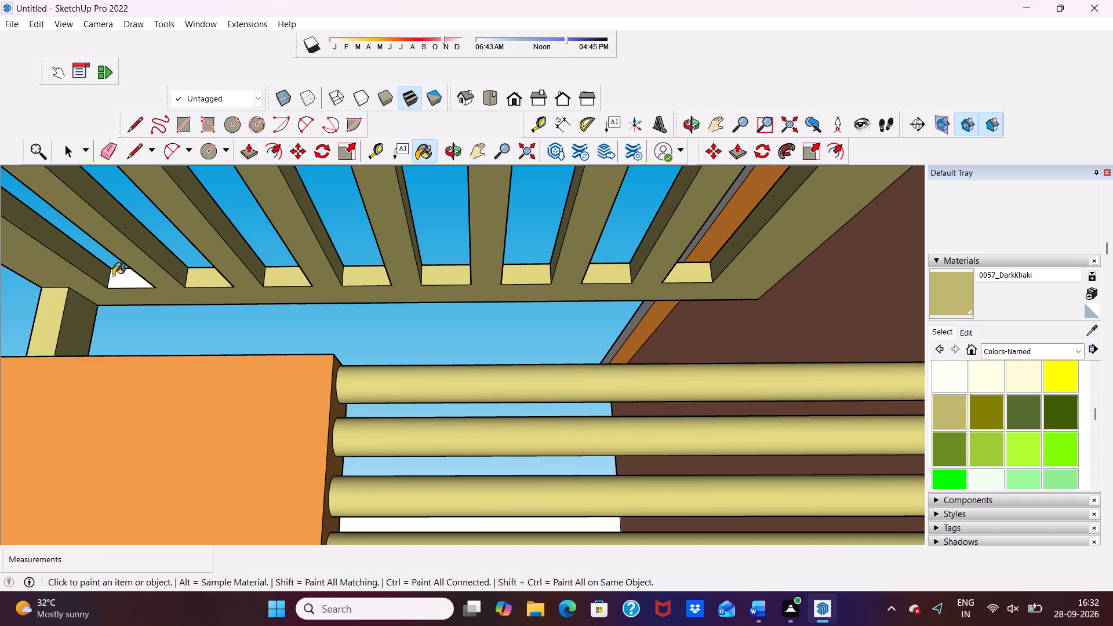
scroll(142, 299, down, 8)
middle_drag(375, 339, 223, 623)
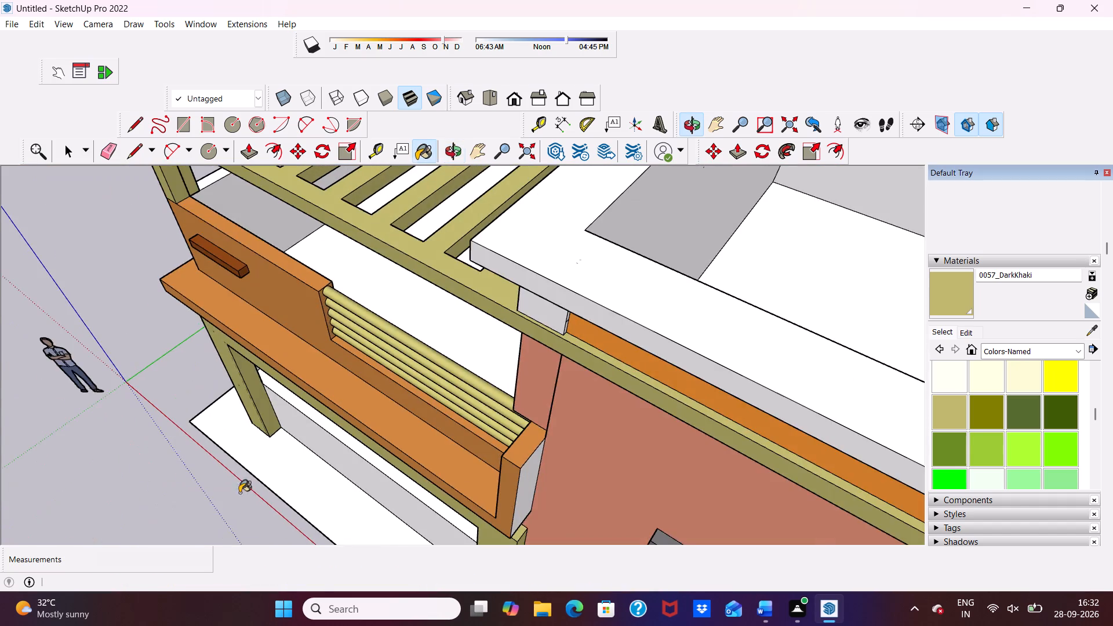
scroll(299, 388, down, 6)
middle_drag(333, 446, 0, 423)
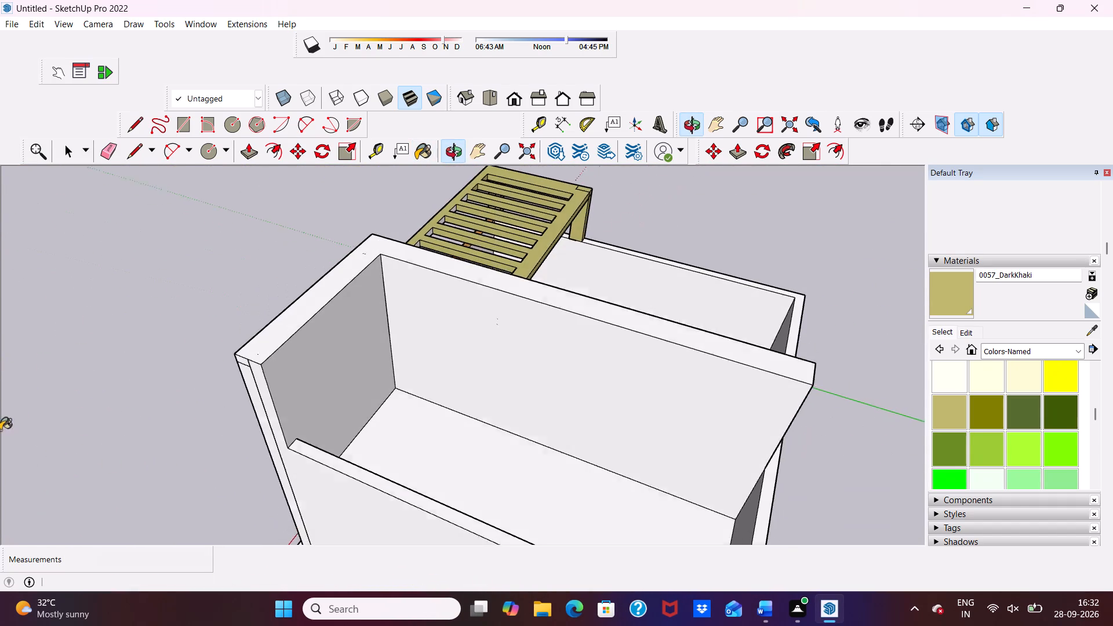
Paint the front pergola beam's white inner faces between the slats, from the house wall outward, with 0057_DarkKhaki.
middle_drag(787, 316, 462, 325)
scroll(515, 248, up, 6)
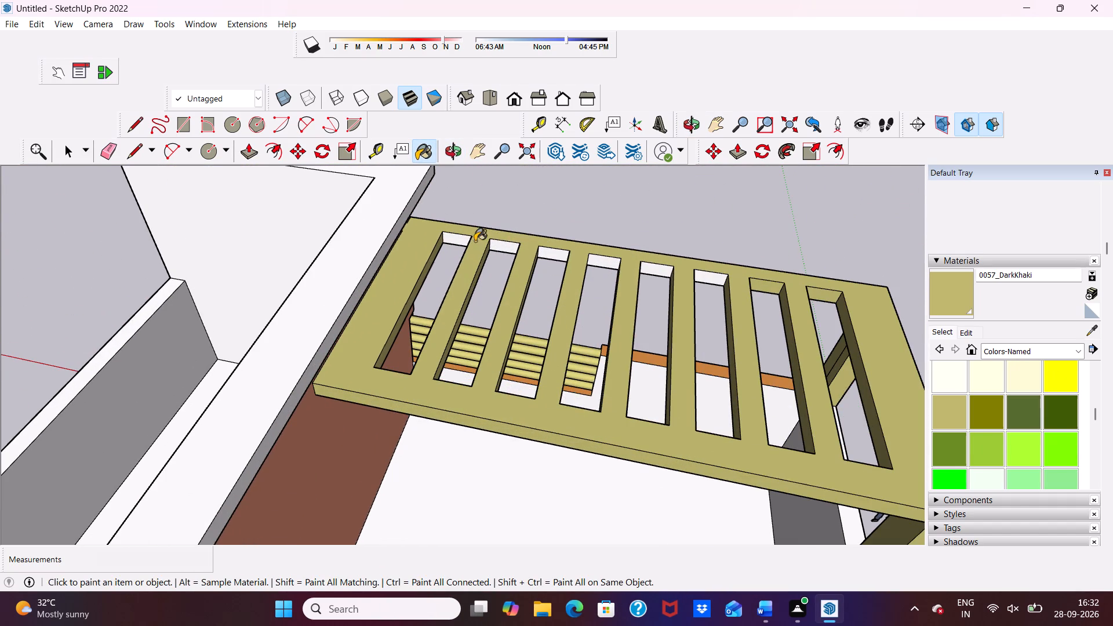
click(453, 235)
click(503, 247)
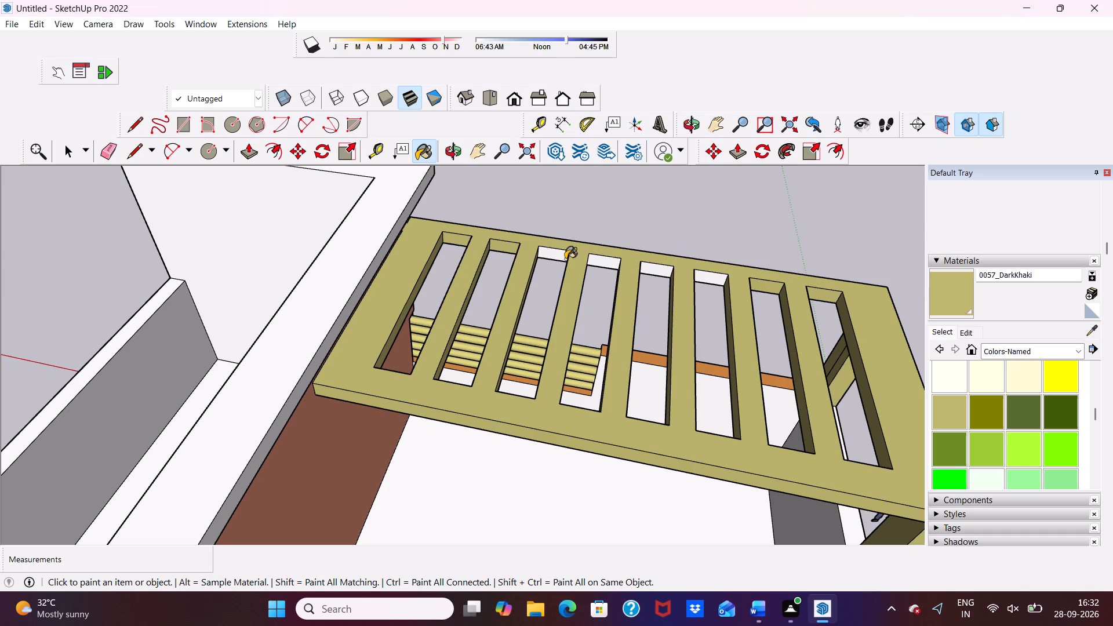
click(557, 256)
scroll(630, 275, up, 3)
click(593, 255)
scroll(594, 255, up, 1)
click(675, 266)
click(754, 280)
scroll(697, 282, down, 4)
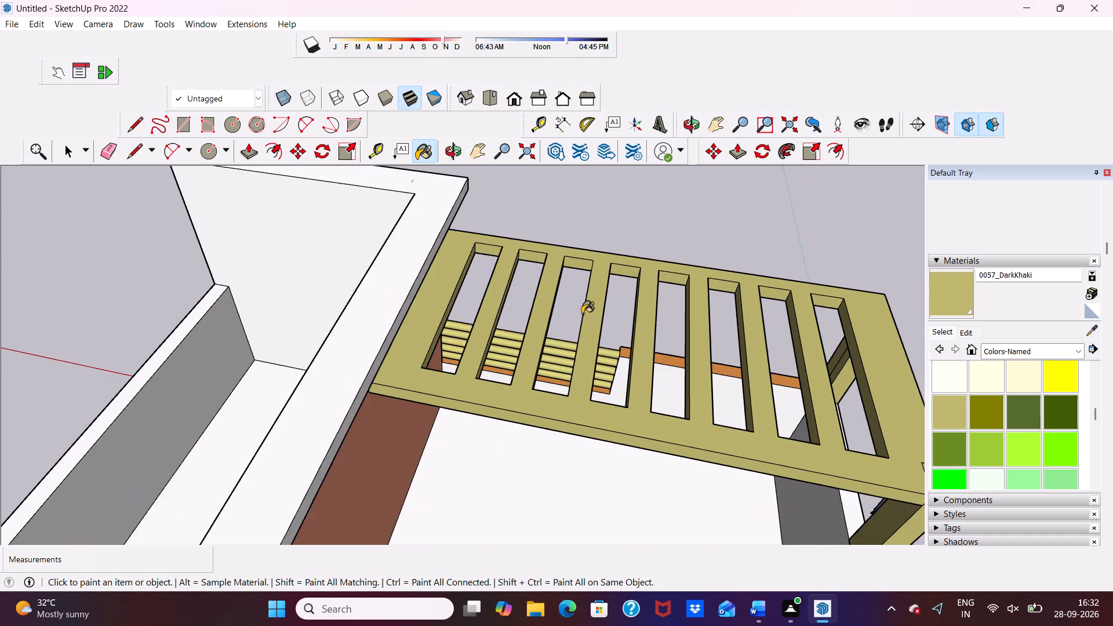
Examine the pergola, balcony and front elevation from several angles to check the applied colours.
scroll(582, 314, down, 6)
middle_drag(782, 345, 833, 303)
scroll(704, 341, up, 3)
scroll(783, 319, down, 2)
middle_drag(784, 316, 23, 216)
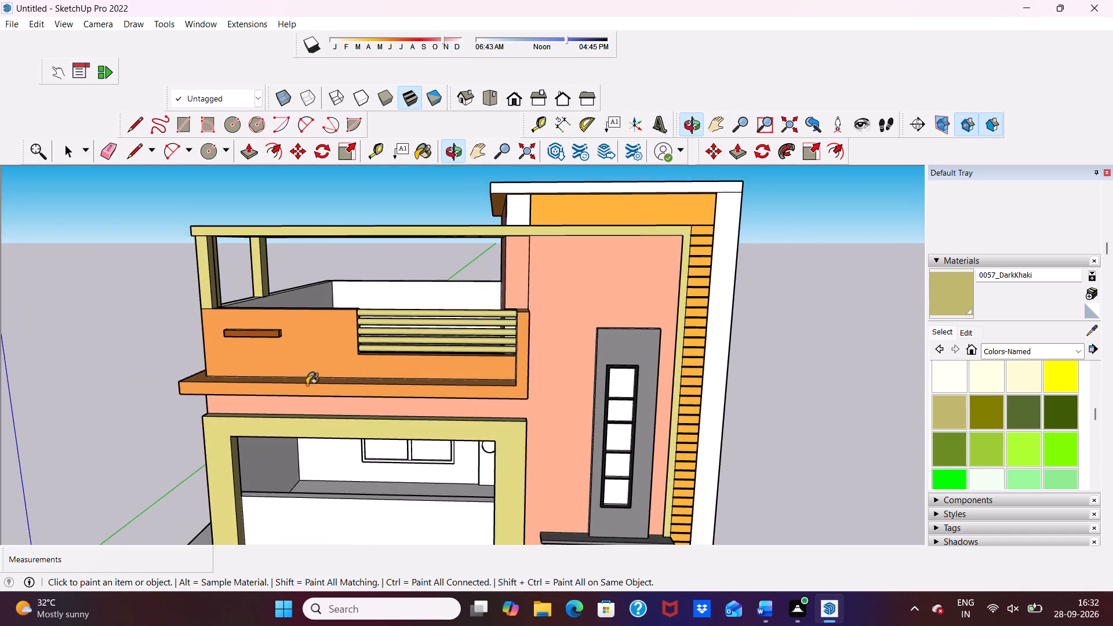
scroll(307, 385, up, 5)
middle_drag(314, 376, 293, 332)
scroll(220, 286, down, 1)
scroll(306, 323, down, 7)
scroll(548, 316, up, 1)
scroll(548, 317, down, 3)
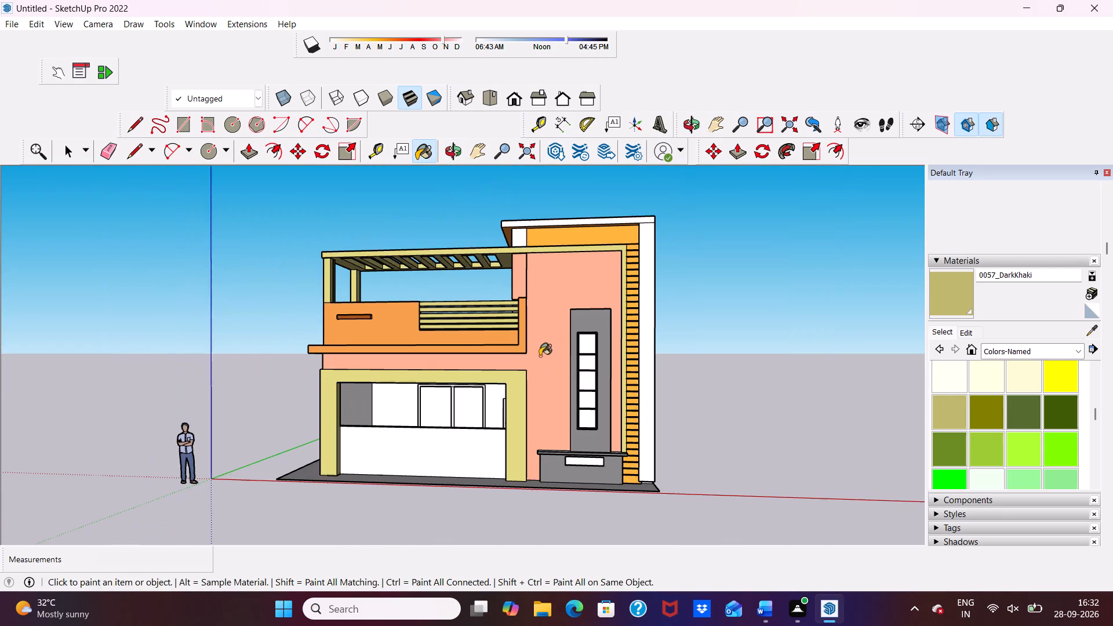
scroll(518, 359, up, 4)
scroll(519, 350, down, 4)
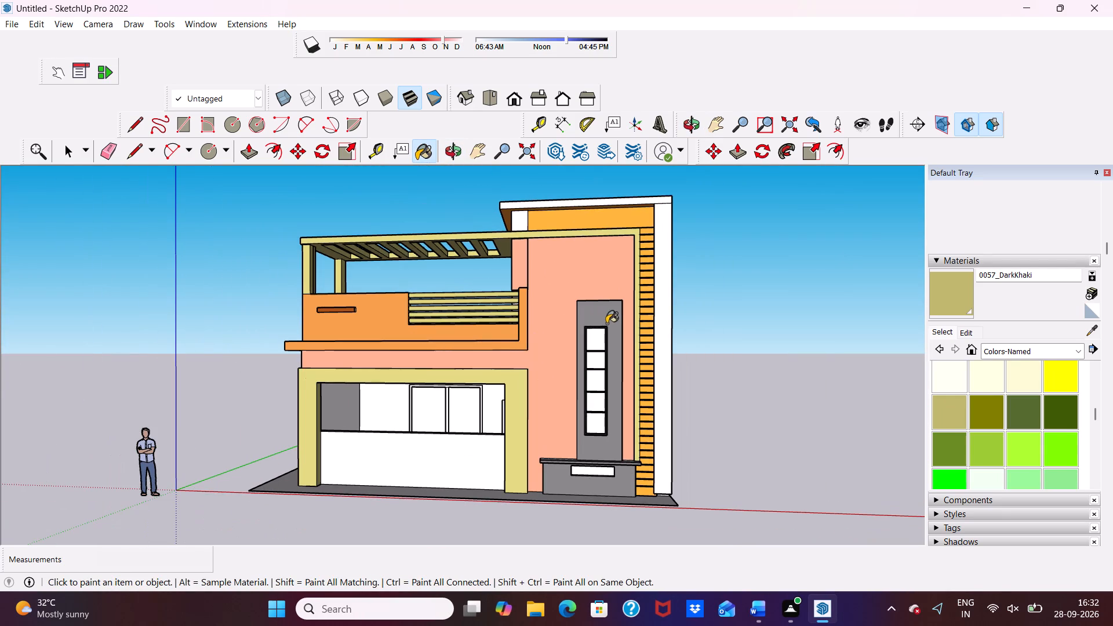
scroll(602, 236, up, 7)
middle_drag(605, 234, 690, 245)
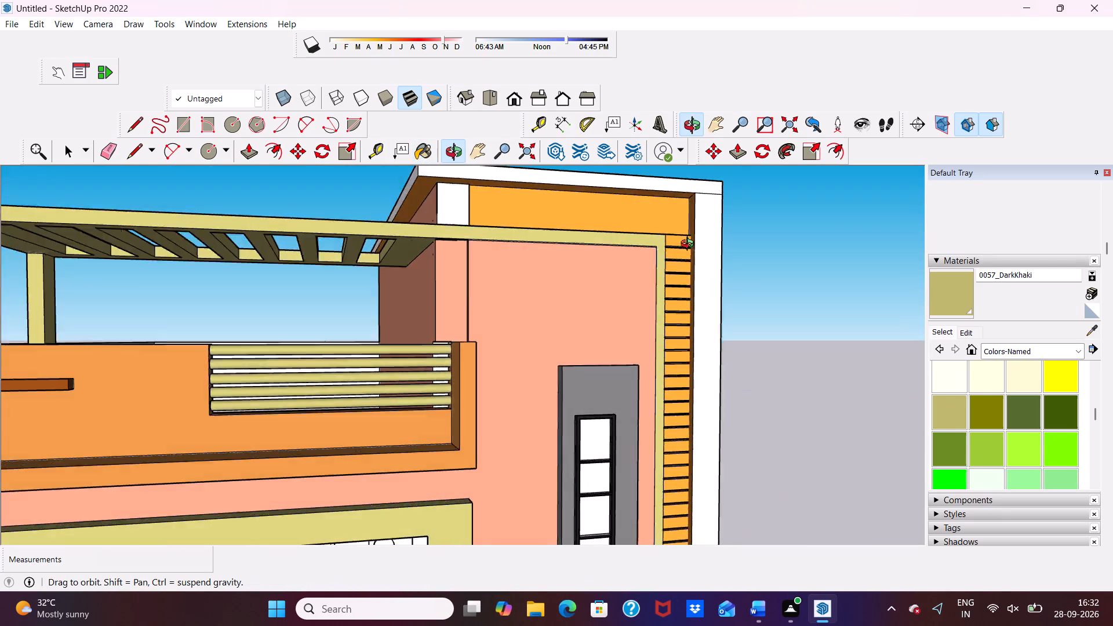
middle_drag(690, 245, 526, 294)
scroll(520, 236, down, 4)
middle_drag(465, 317, 503, 301)
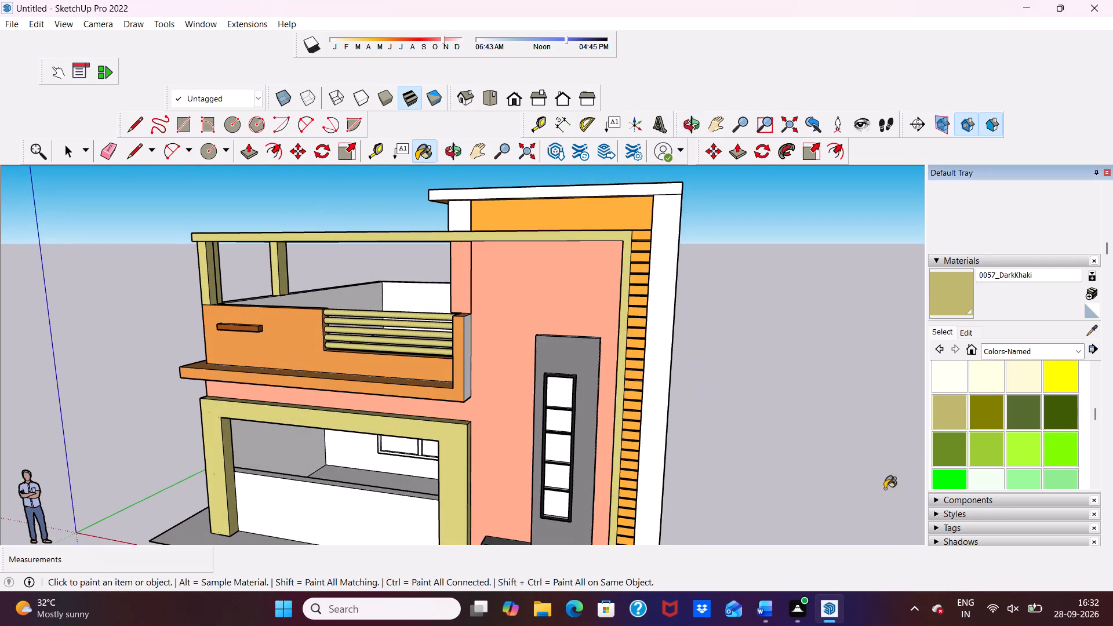
Repaint the ground-floor frame's front face, outer side face beside the wall and top face with 0072_DarkSeaGreen.
scroll(1003, 403, down, 1)
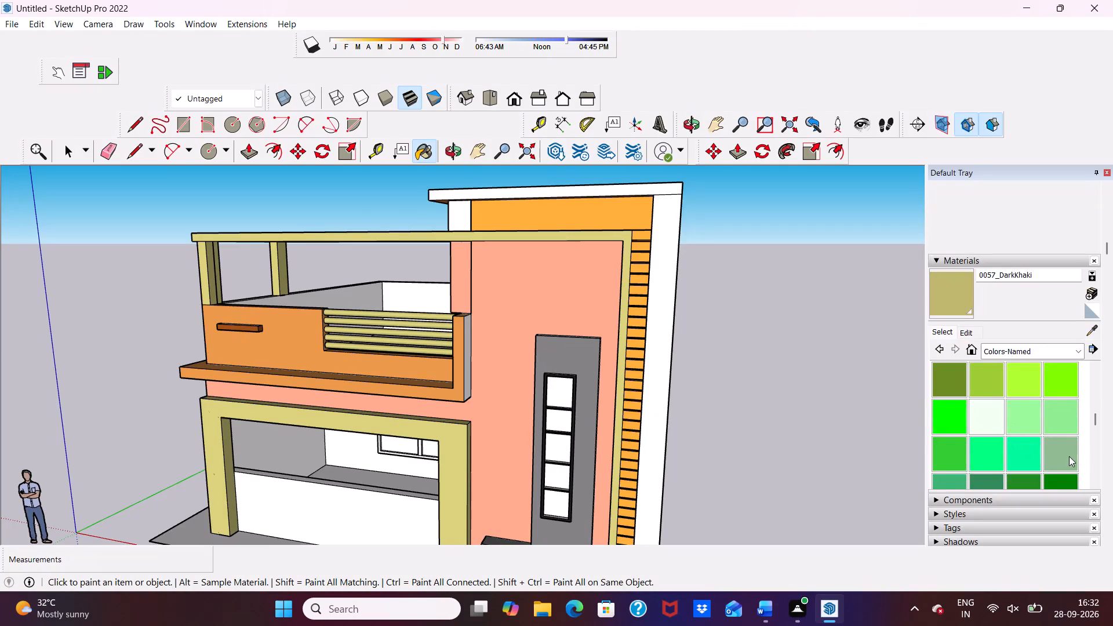
click(1069, 453)
scroll(539, 514, up, 4)
click(439, 435)
scroll(415, 406, down, 3)
middle_drag(427, 396, 237, 425)
scroll(461, 412, up, 4)
click(405, 399)
scroll(384, 362, up, 2)
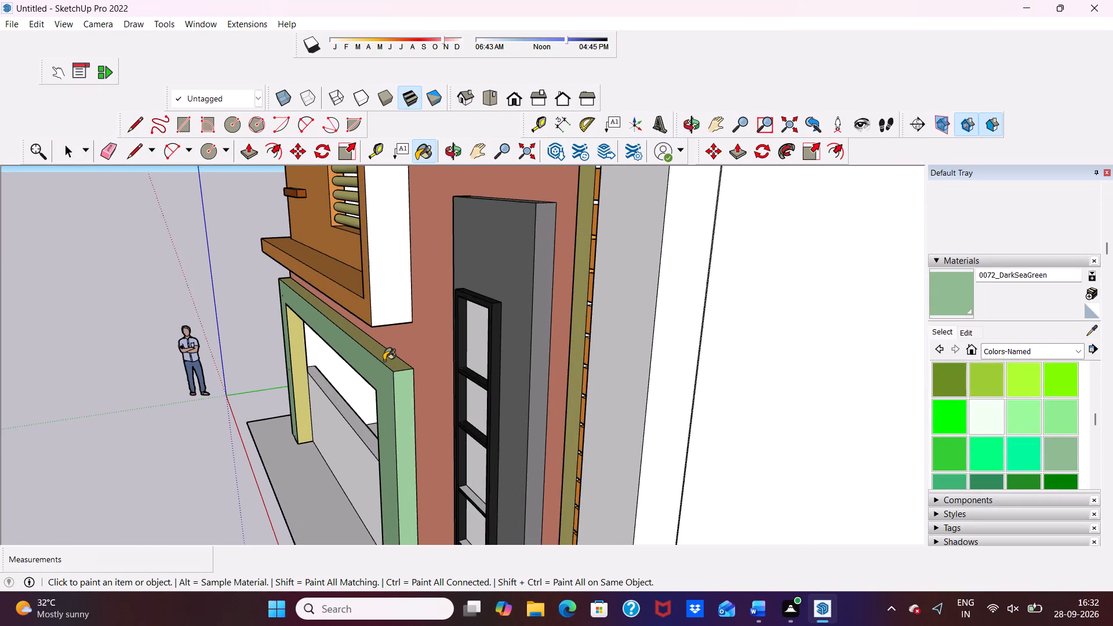
scroll(384, 361, up, 1)
click(384, 359)
Repaint the inner side faces and lintel underside of the ground-floor frame with 0072_DarkSeaGreen.
middle_drag(354, 384, 758, 292)
scroll(565, 353, down, 5)
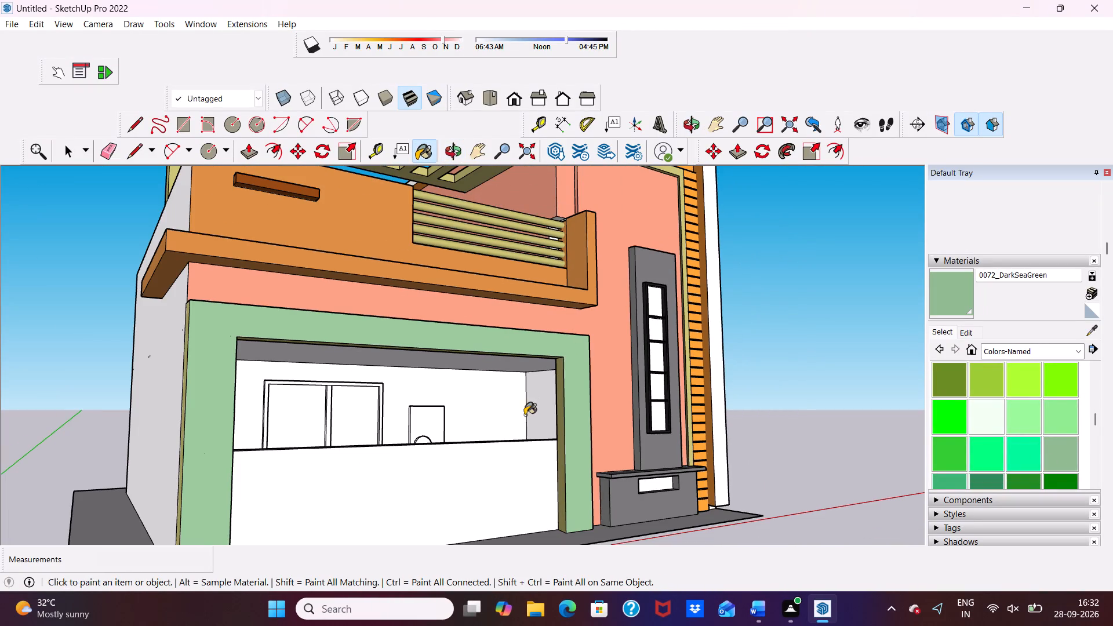
click(562, 414)
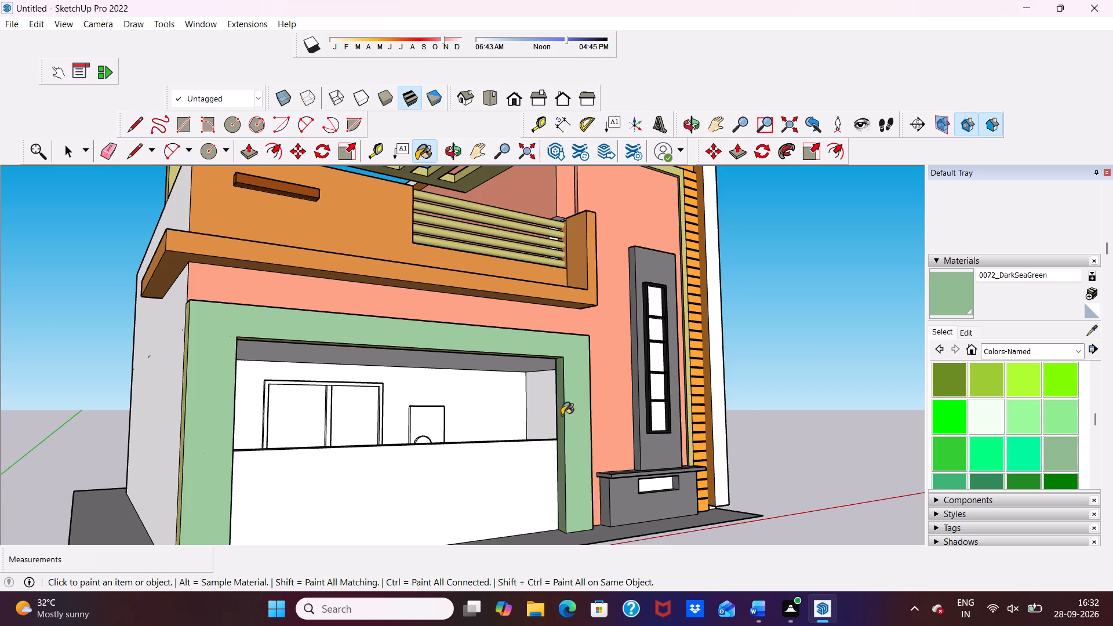
scroll(546, 385, up, 4)
middle_drag(534, 339, 467, 242)
click(471, 228)
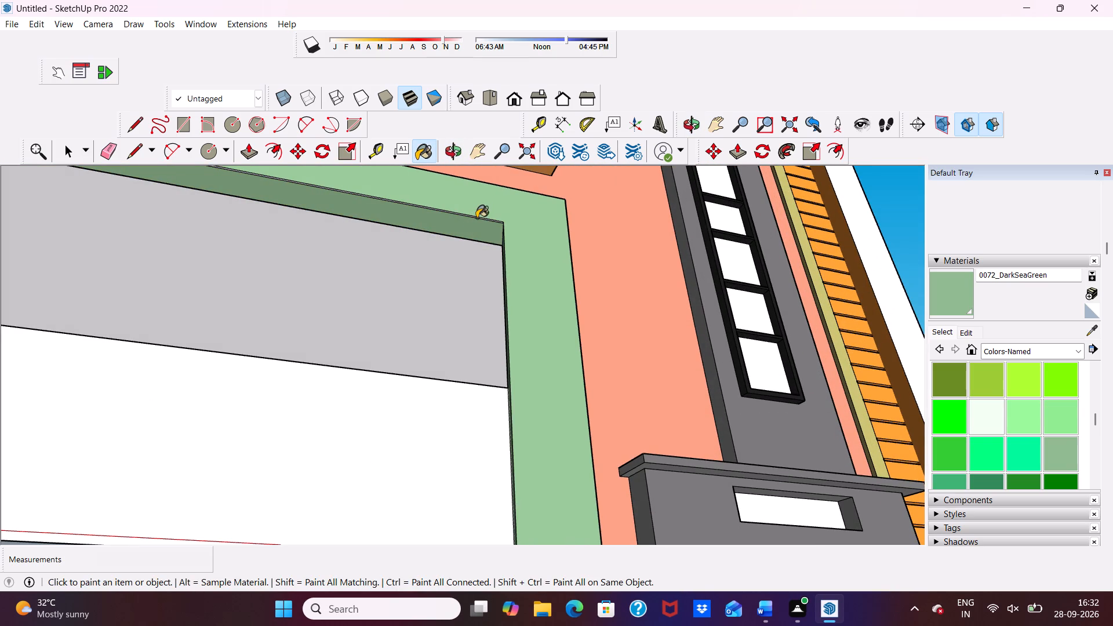
click(477, 216)
click(477, 215)
click(475, 220)
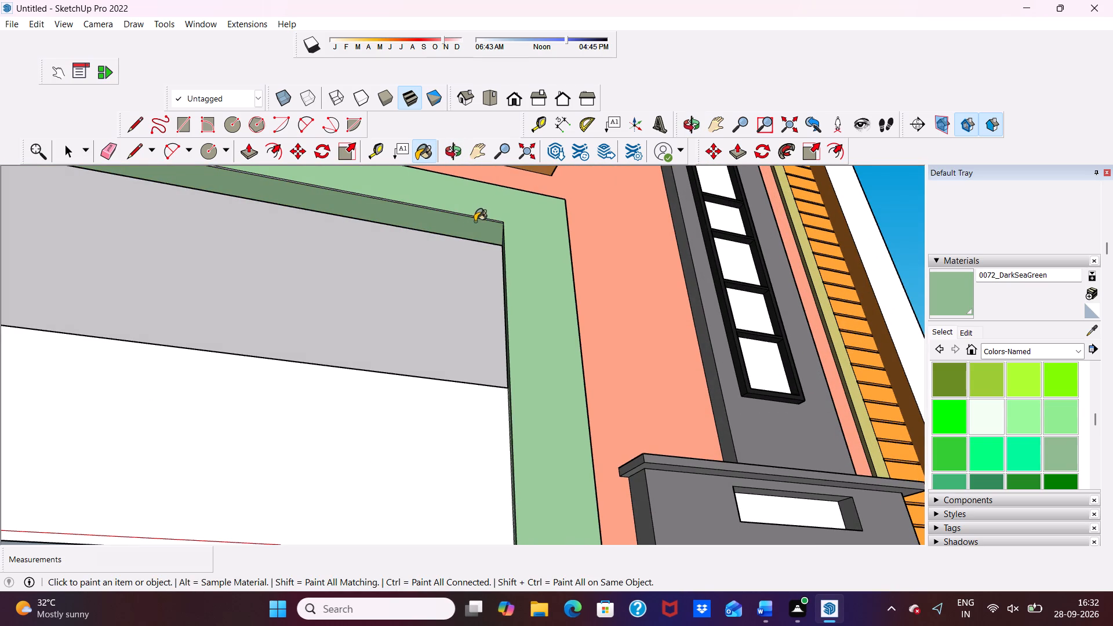
scroll(477, 229, down, 12)
middle_drag(566, 326, 354, 406)
scroll(274, 374, up, 5)
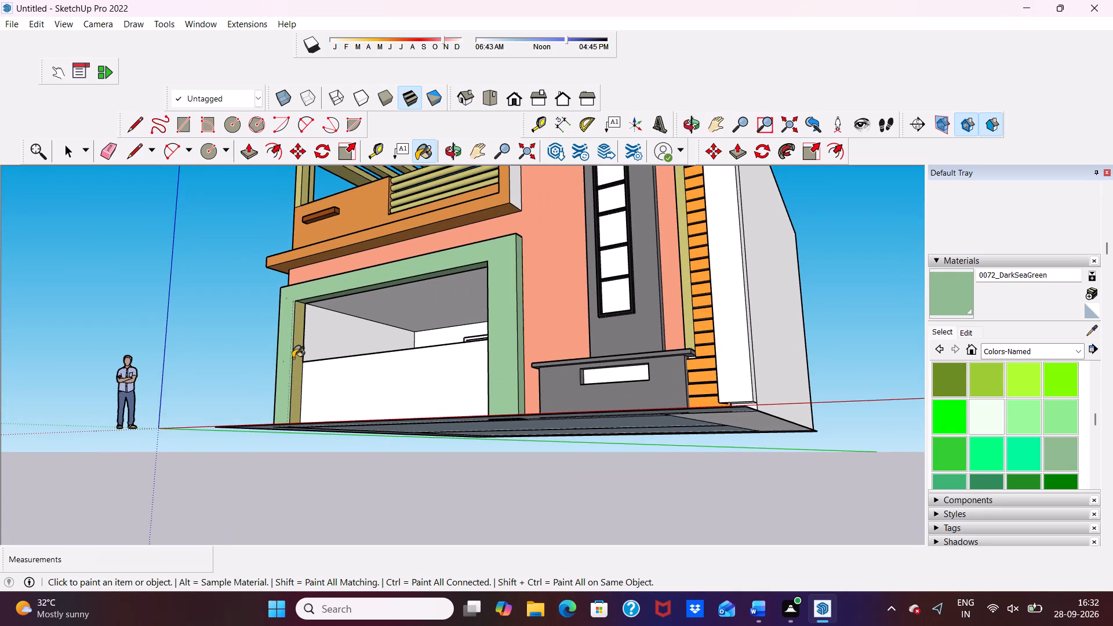
click(294, 354)
middle_drag(294, 352, 377, 456)
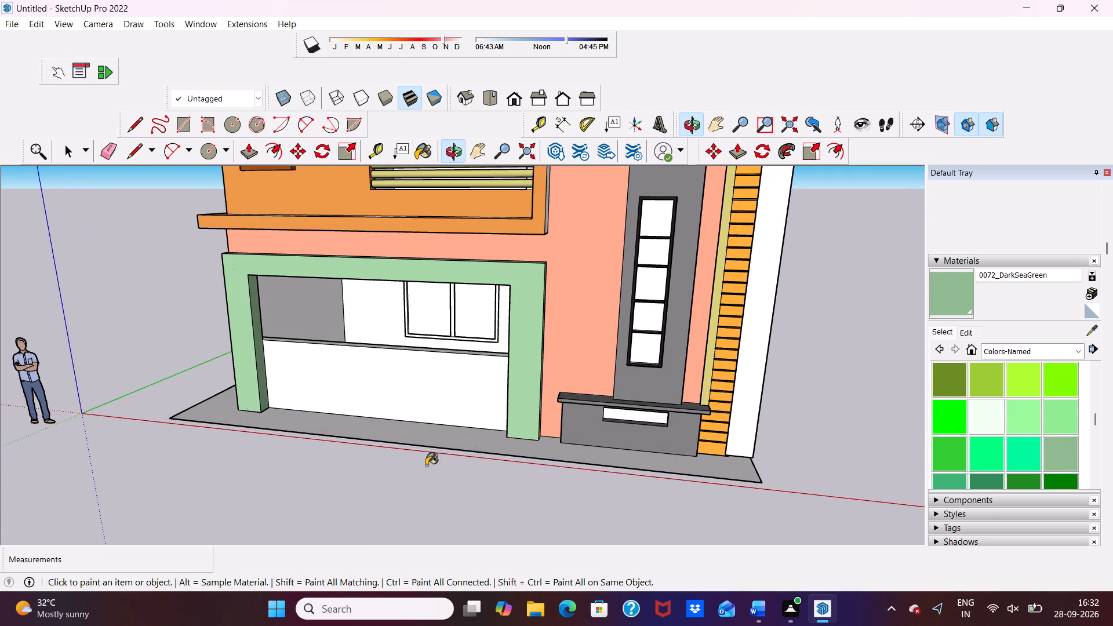
Paint the white outer end face of the balcony, beside the tall front wall, with 0040_Peru.
scroll(667, 438, down, 5)
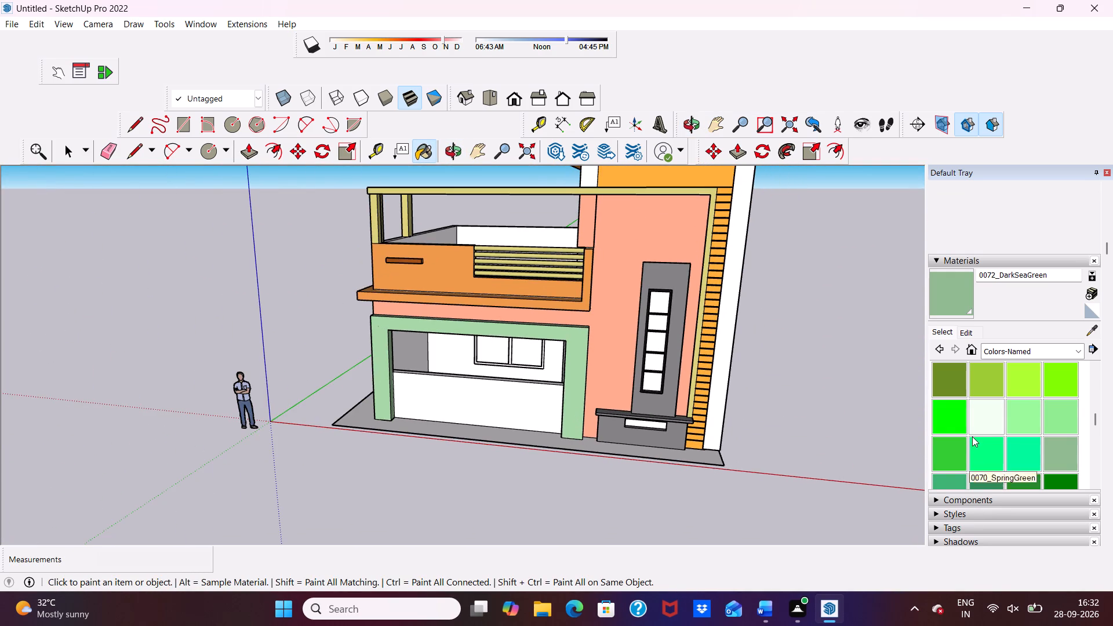
scroll(972, 435, down, 3)
scroll(972, 434, up, 5)
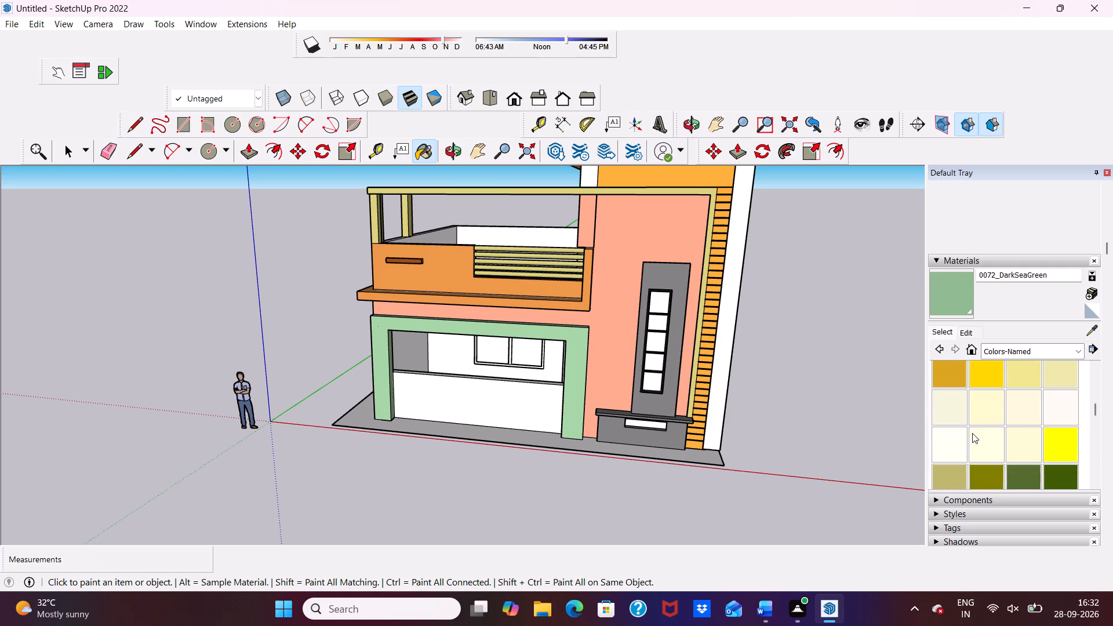
scroll(972, 433, up, 1)
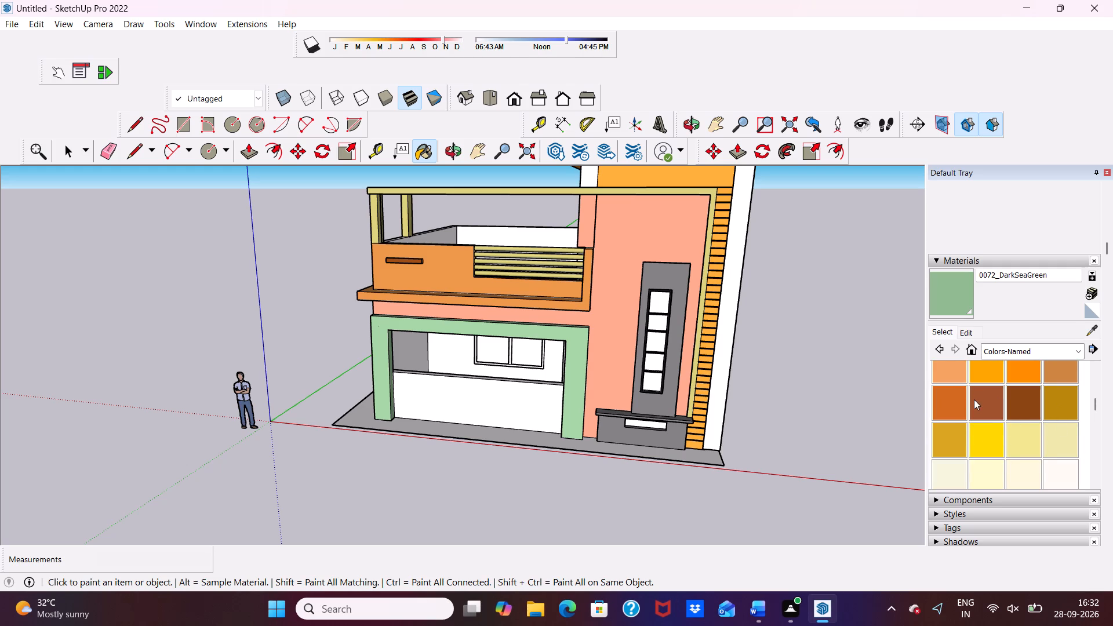
click(1056, 367)
scroll(566, 322, up, 4)
middle_drag(588, 303, 403, 315)
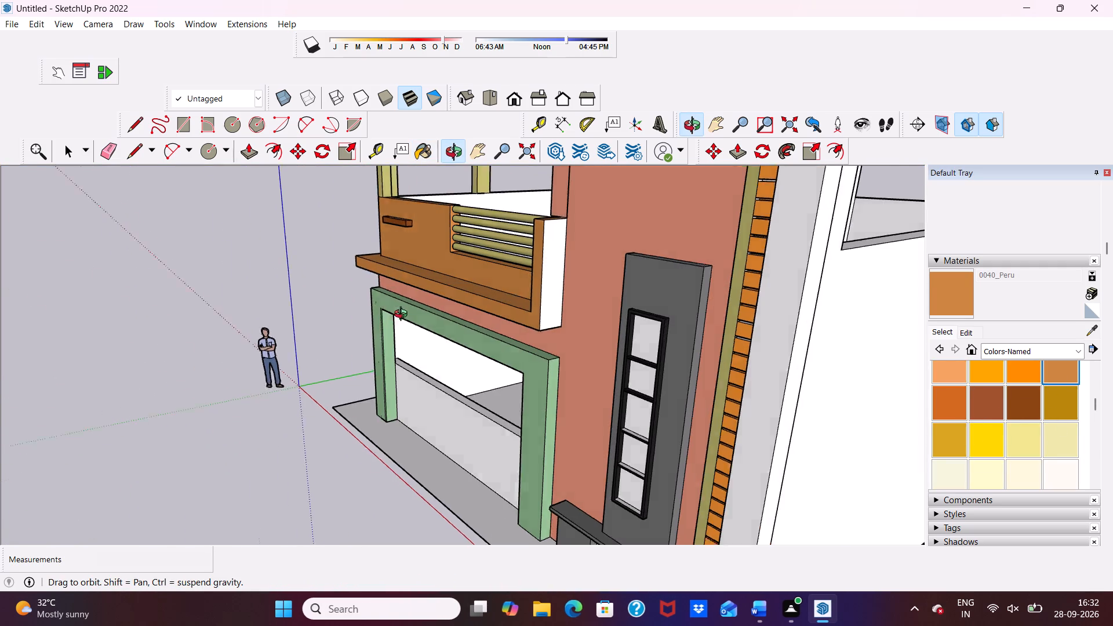
middle_drag(403, 315, 403, 316)
click(547, 270)
middle_drag(521, 315, 609, 214)
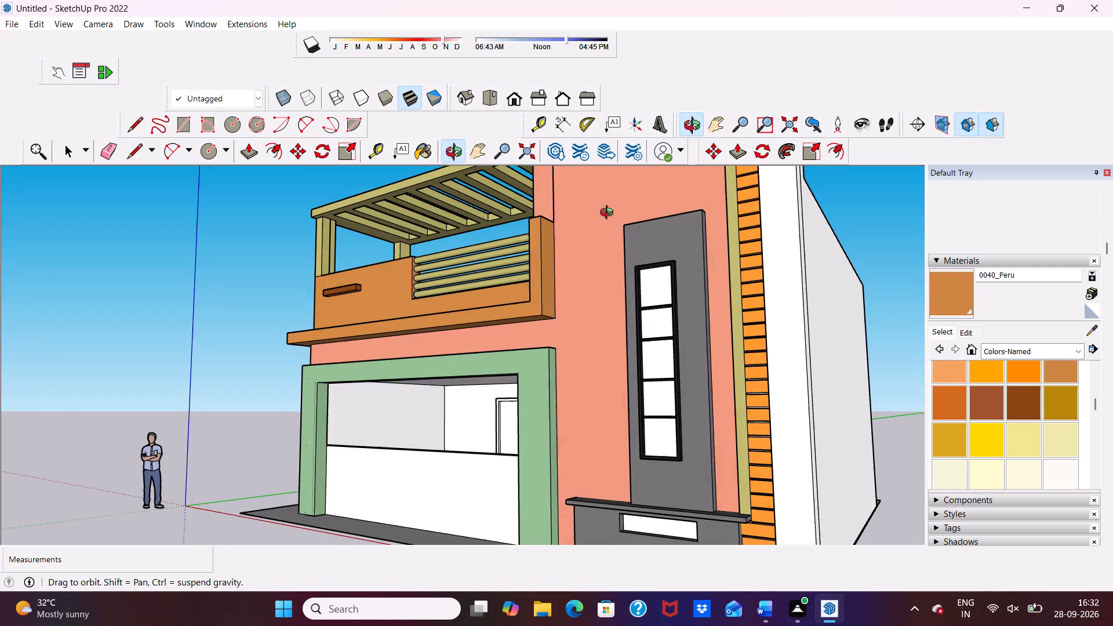
middle_drag(609, 214, 611, 210)
Paint the white wall section above the pergola beam, beside the orange panel under the roof slab, with 0039_DarkOrange.
middle_drag(571, 254, 643, 534)
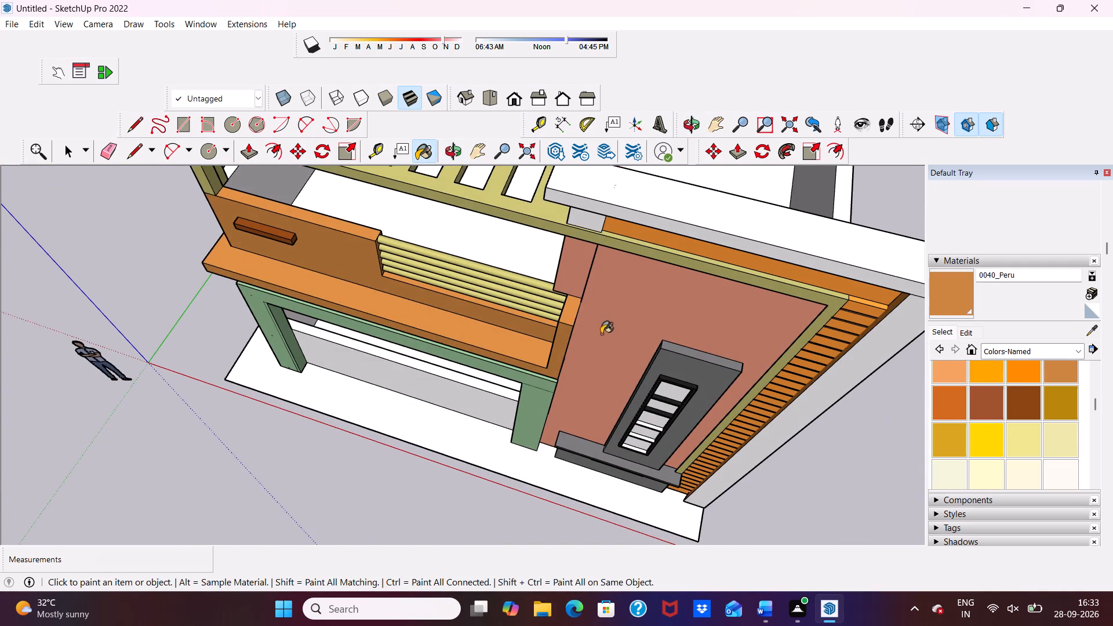
scroll(596, 333, down, 3)
middle_drag(595, 331, 611, 262)
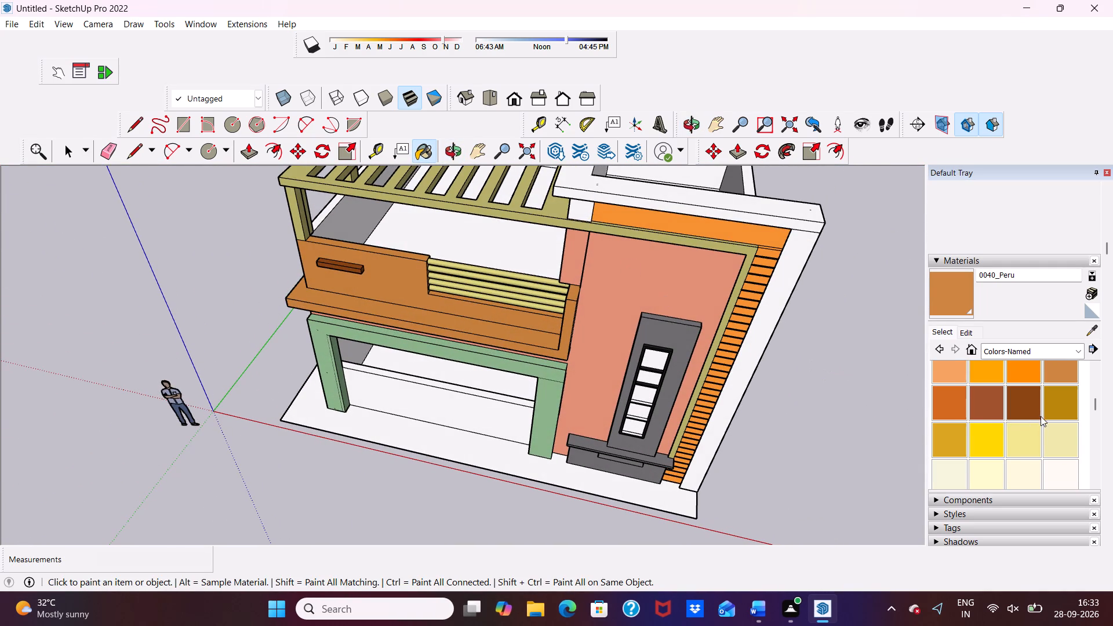
scroll(1039, 409, up, 1)
click(1052, 394)
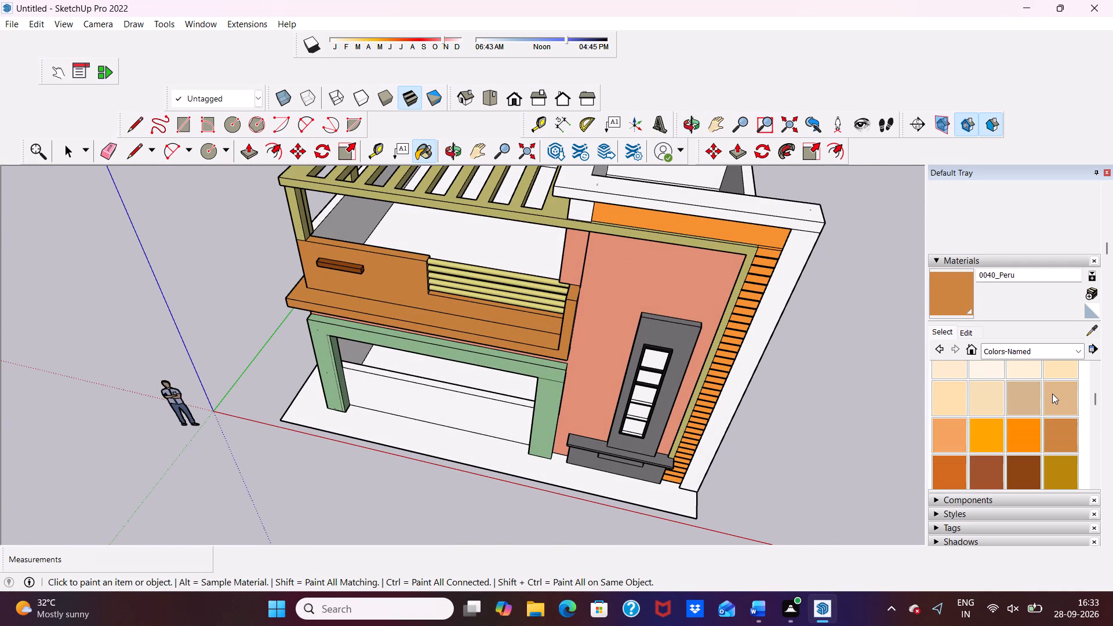
middle_drag(634, 290, 648, 239)
scroll(646, 232, up, 1)
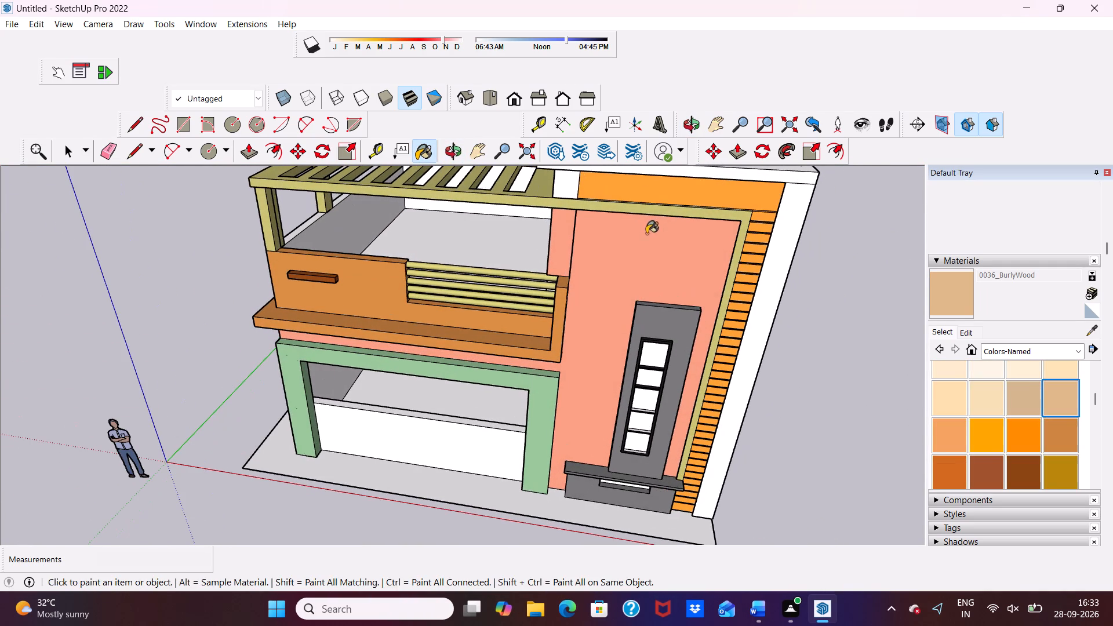
click(1023, 421)
scroll(556, 217, up, 2)
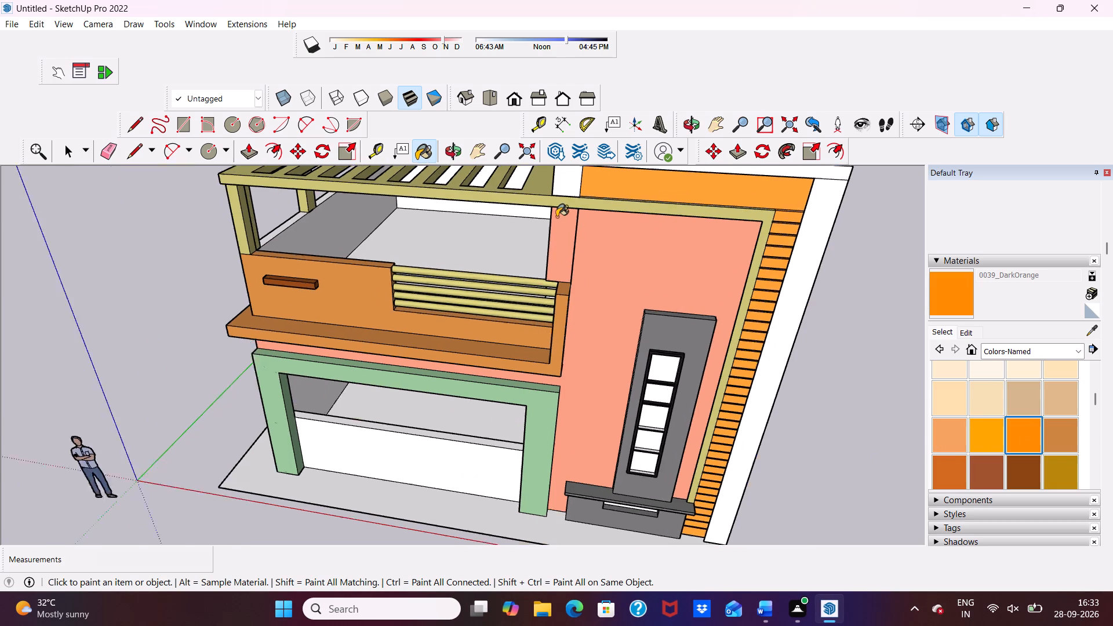
scroll(556, 217, up, 2)
click(566, 187)
Paint the narrow white return faces between that wall section and the orange panel with 0039_DarkOrange.
scroll(625, 236, up, 5)
scroll(635, 268, down, 2)
middle_drag(638, 276, 771, 211)
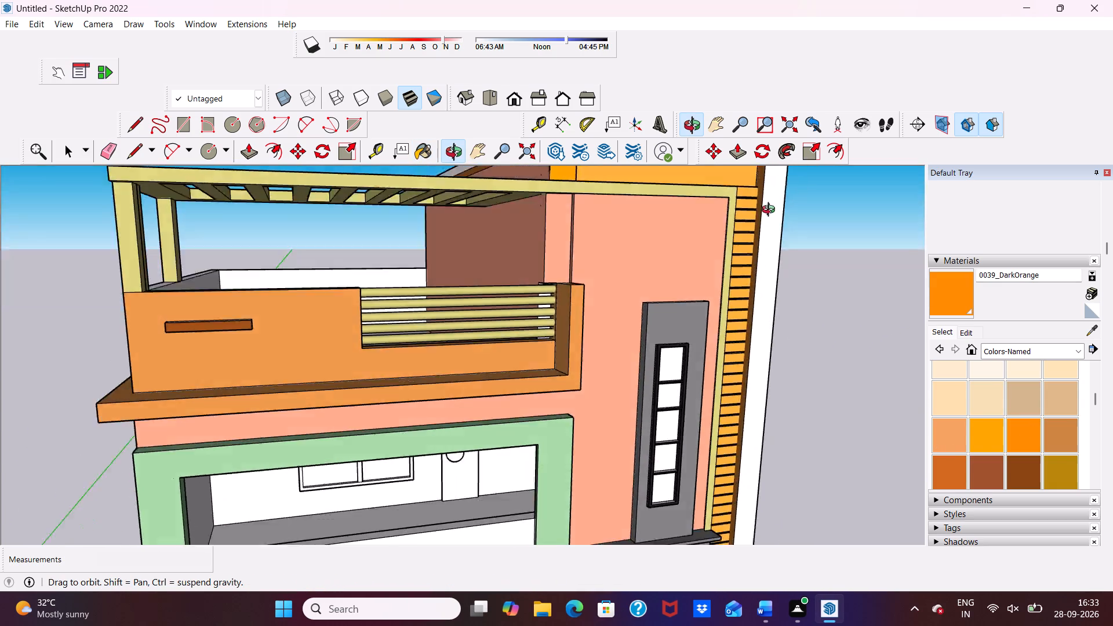
middle_drag(771, 211, 635, 258)
scroll(631, 217, up, 1)
scroll(641, 363, down, 5)
middle_drag(641, 364, 622, 268)
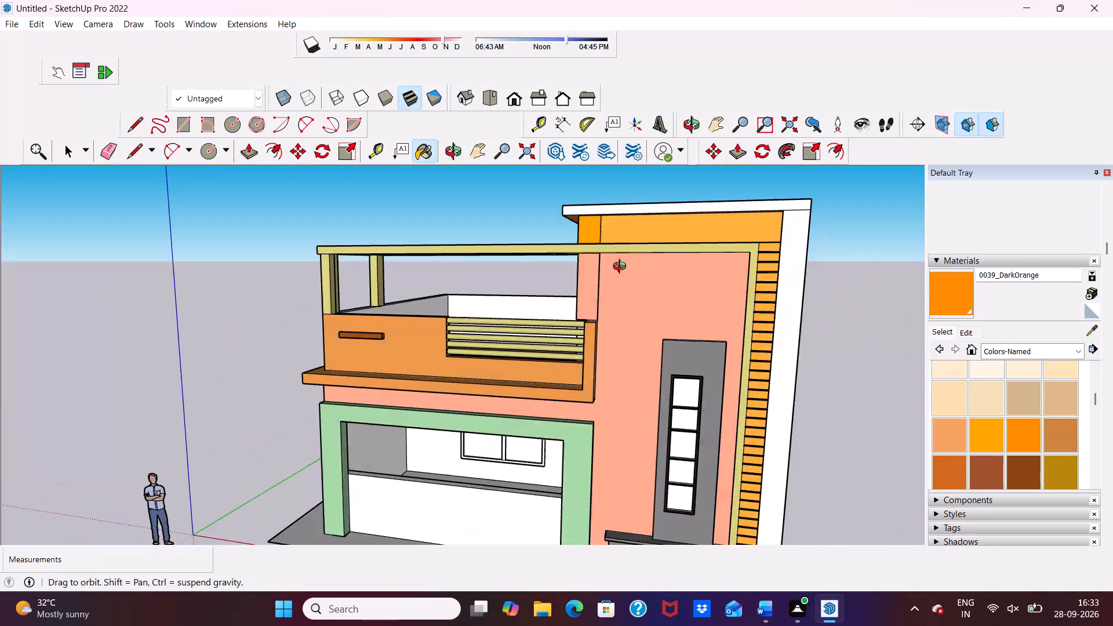
middle_drag(622, 268, 738, 263)
scroll(876, 347, up, 5)
middle_drag(789, 418, 783, 417)
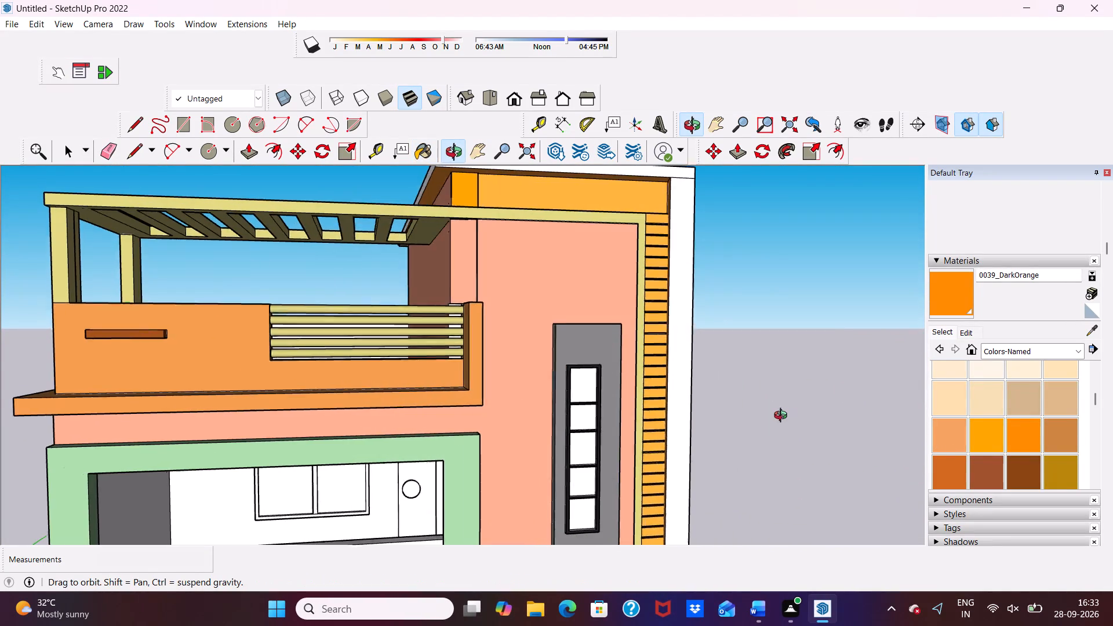
middle_drag(783, 417, 550, 410)
scroll(442, 256, up, 4)
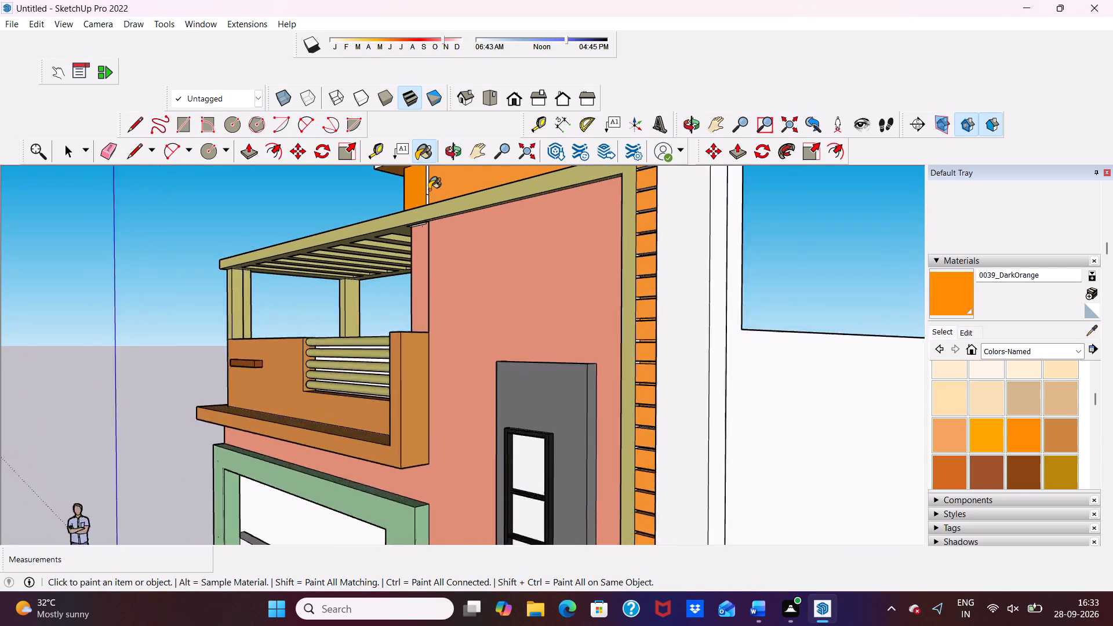
scroll(429, 190, up, 6)
click(424, 208)
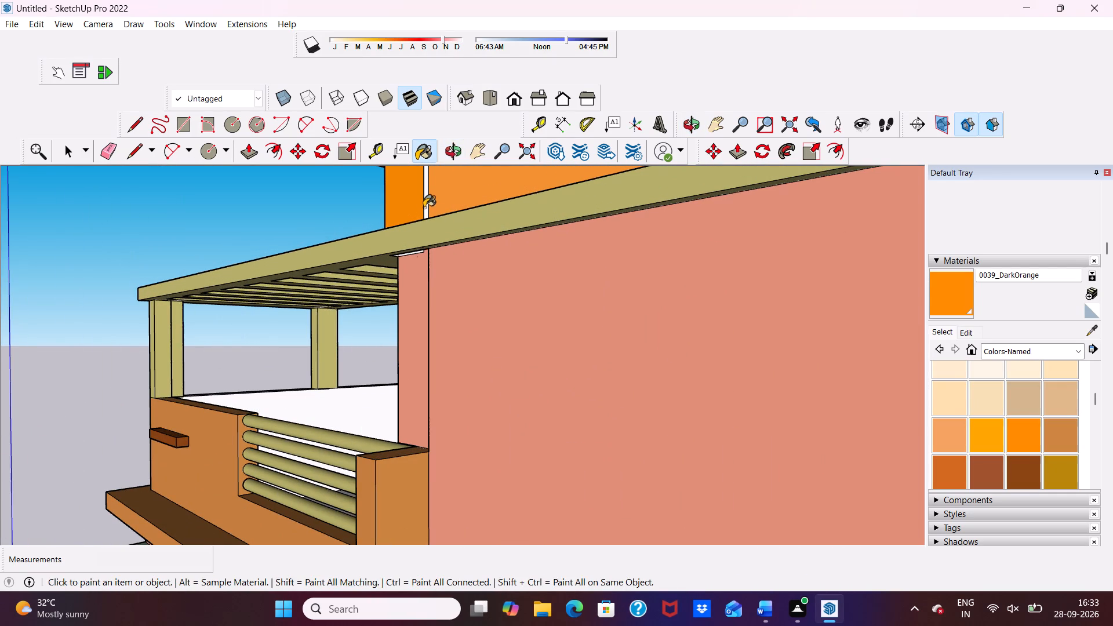
scroll(425, 188, up, 4)
click(425, 185)
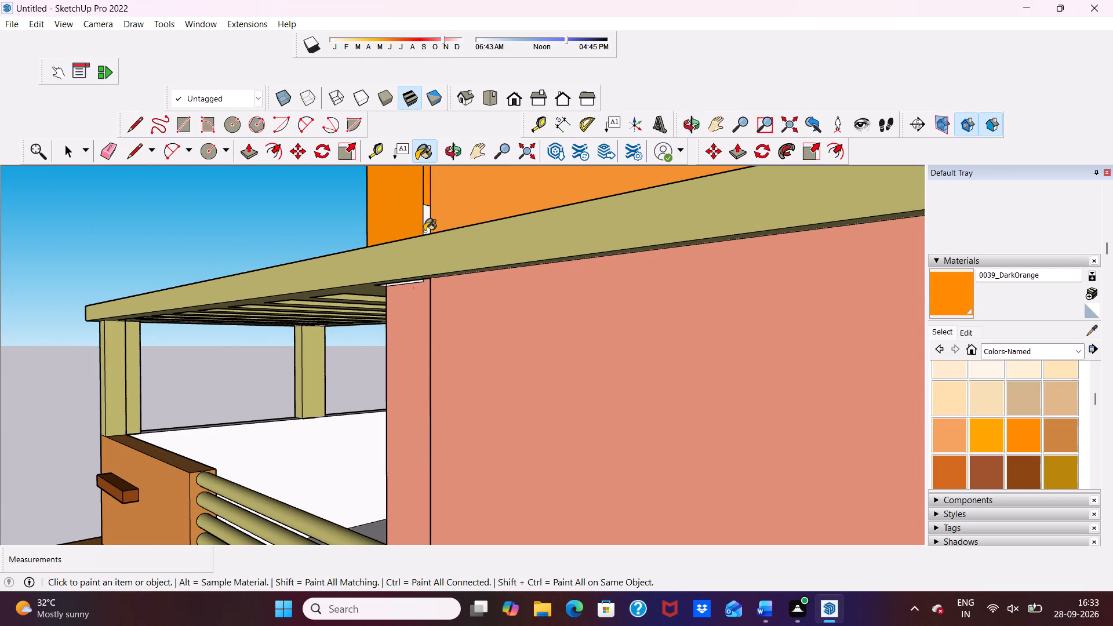
click(427, 217)
Examine the upper wall, roof slab and balcony colours from the front and side.
scroll(401, 219, down, 6)
scroll(661, 270, down, 3)
scroll(661, 290, up, 1)
scroll(661, 294, down, 3)
middle_drag(632, 299, 657, 309)
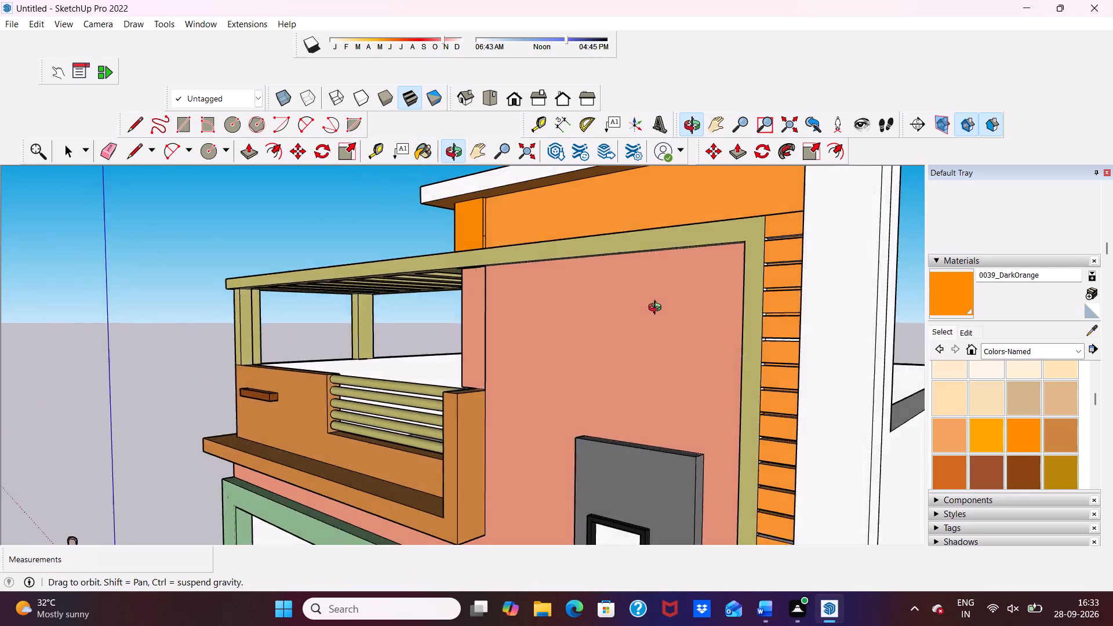
middle_drag(657, 309, 856, 347)
scroll(835, 319, up, 1)
scroll(711, 343, down, 4)
middle_drag(603, 431, 423, 356)
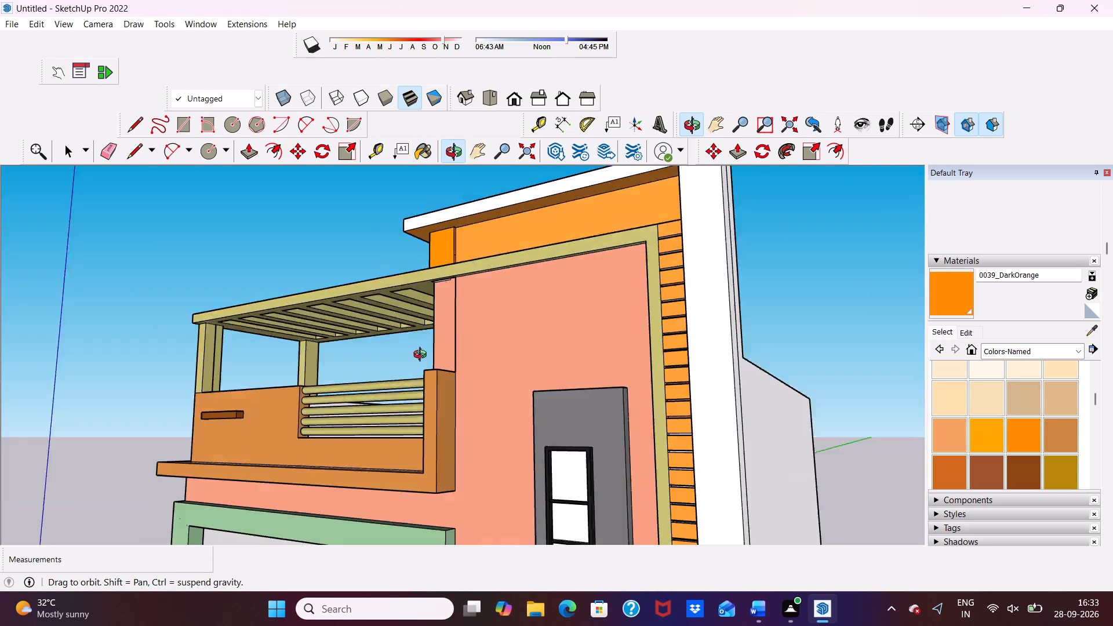
middle_drag(423, 356, 419, 362)
middle_drag(419, 362, 667, 390)
scroll(883, 430, up, 2)
key(space)
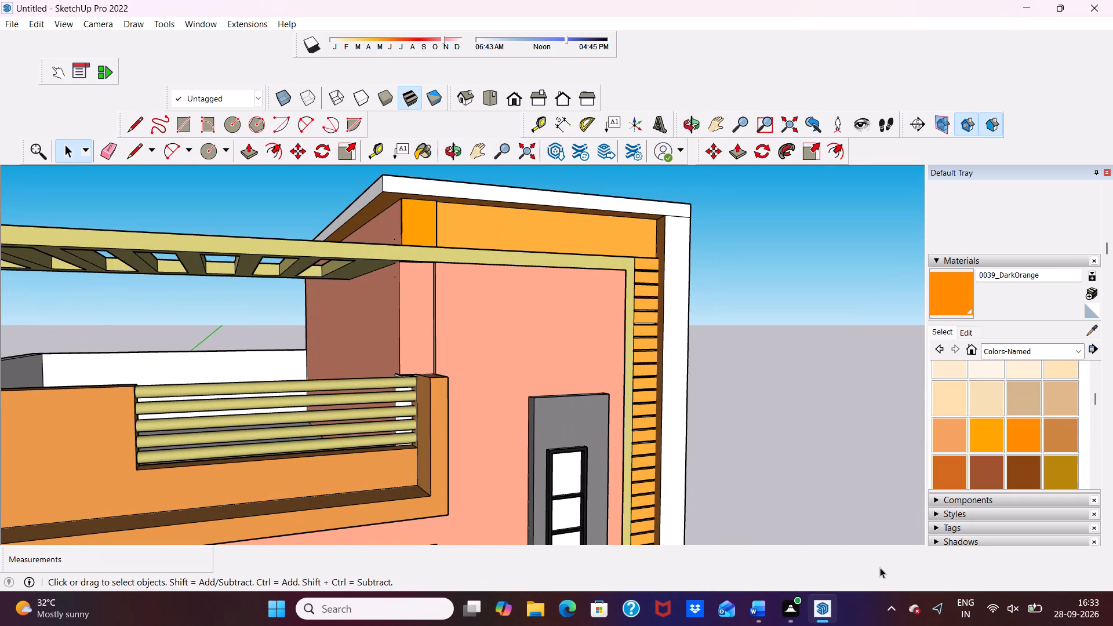
Examine the coloured house elevation as a whole from the front, from above and from a low angle.
scroll(880, 566, down, 7)
scroll(664, 573, down, 4)
scroll(603, 360, down, 7)
middle_drag(543, 378, 552, 304)
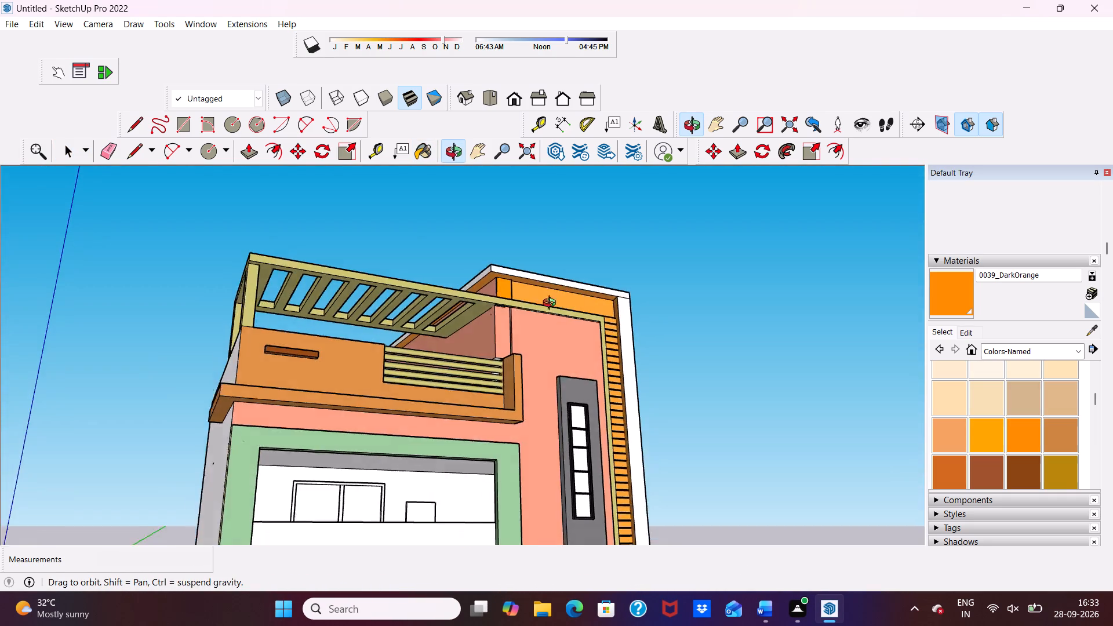
middle_drag(552, 304, 467, 359)
scroll(389, 403, down, 5)
scroll(434, 418, up, 1)
scroll(436, 417, down, 5)
middle_drag(400, 493, 406, 465)
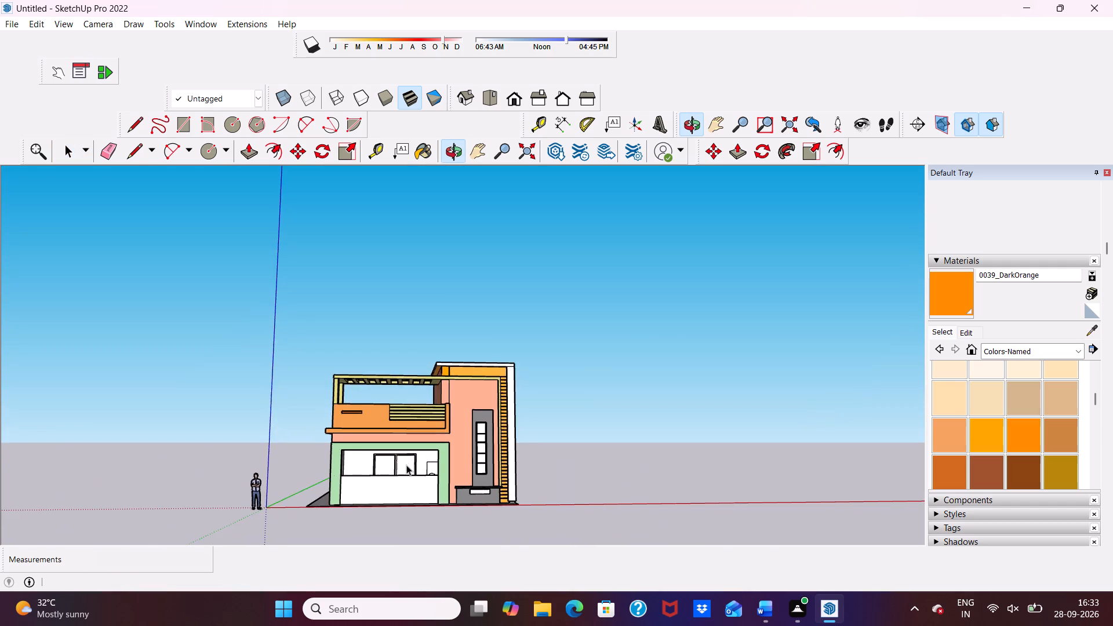
scroll(406, 465, up, 5)
scroll(408, 466, down, 5)
middle_drag(448, 455, 437, 503)
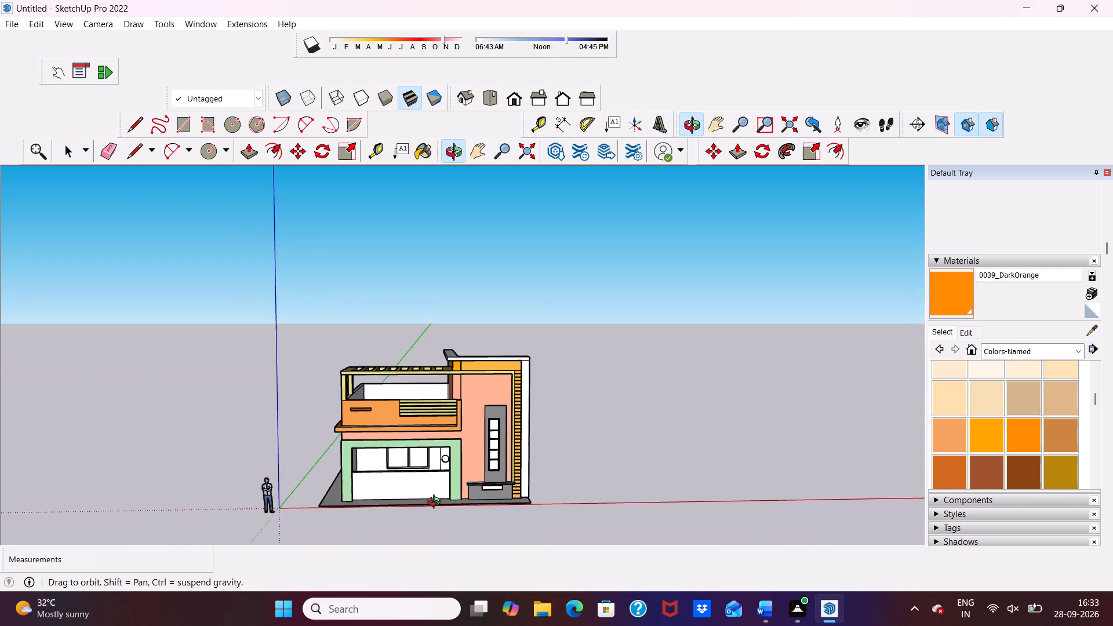
middle_drag(437, 503, 430, 508)
middle_click(425, 511)
scroll(409, 517, up, 9)
middle_drag(413, 503, 528, 417)
scroll(413, 503, down, 1)
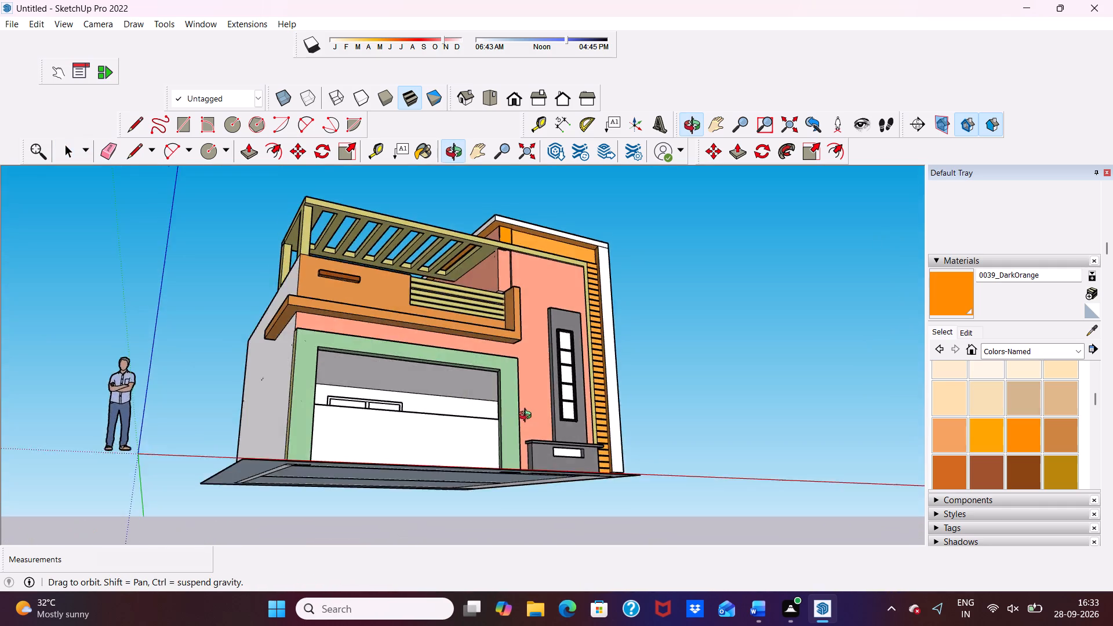
middle_drag(528, 417, 512, 460)
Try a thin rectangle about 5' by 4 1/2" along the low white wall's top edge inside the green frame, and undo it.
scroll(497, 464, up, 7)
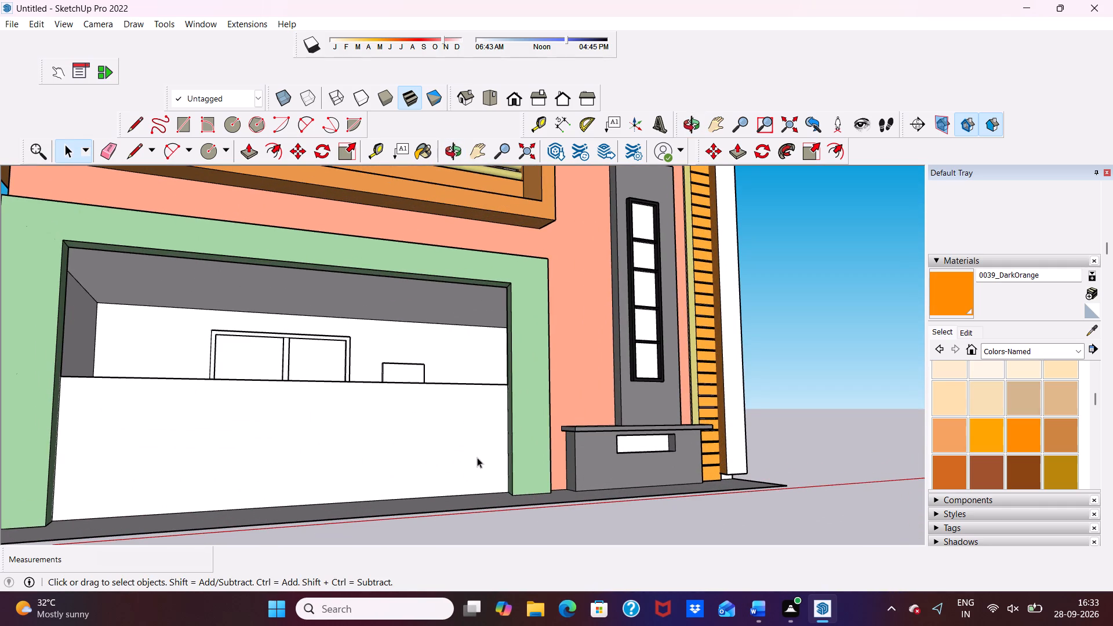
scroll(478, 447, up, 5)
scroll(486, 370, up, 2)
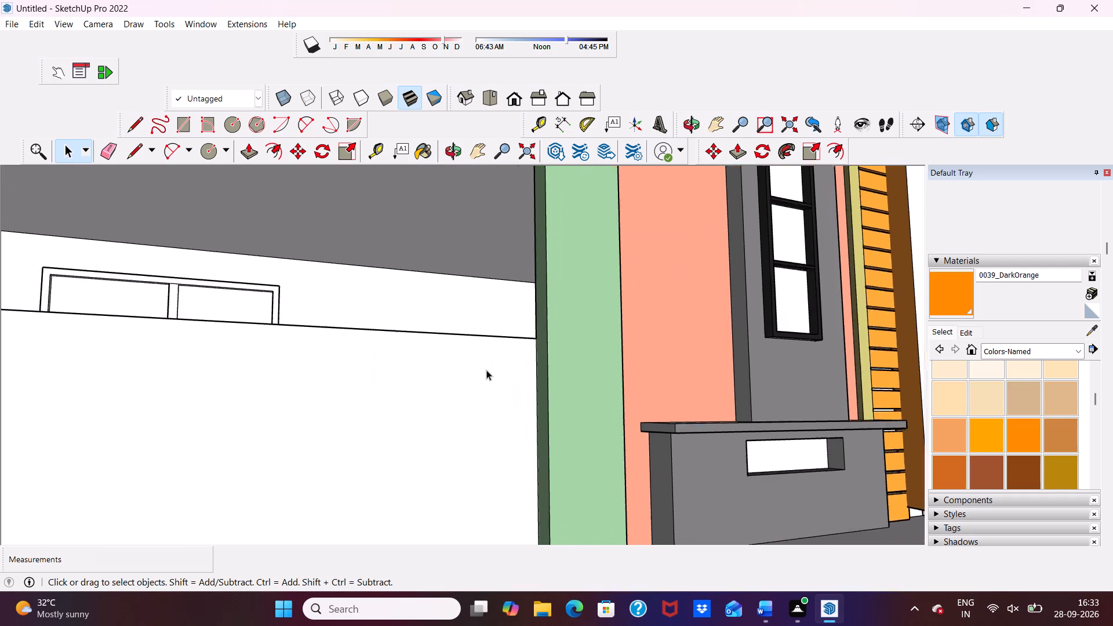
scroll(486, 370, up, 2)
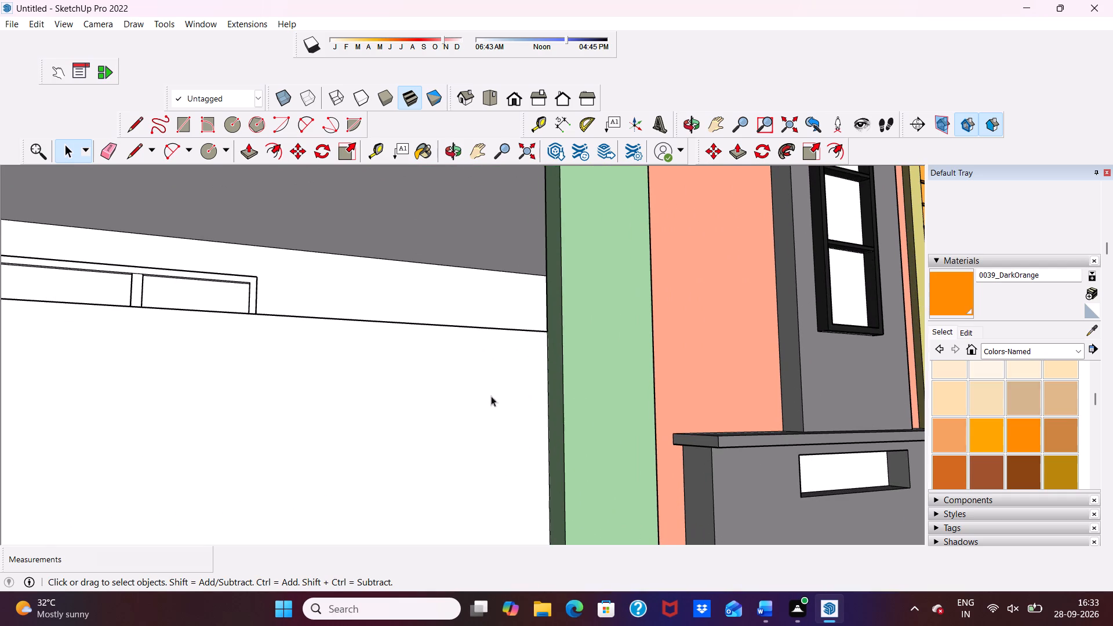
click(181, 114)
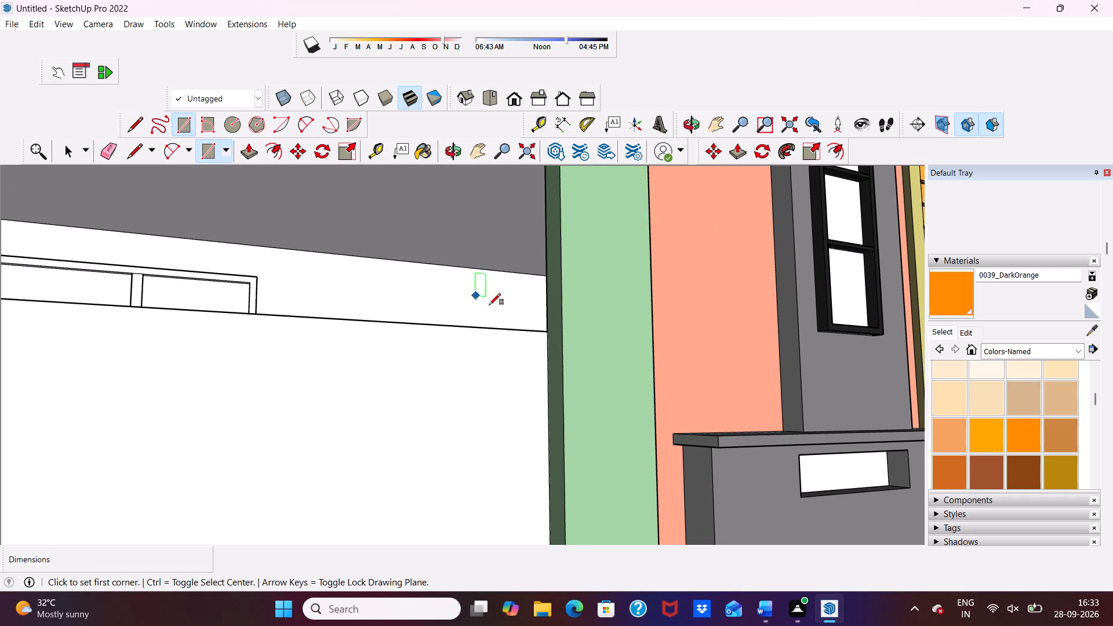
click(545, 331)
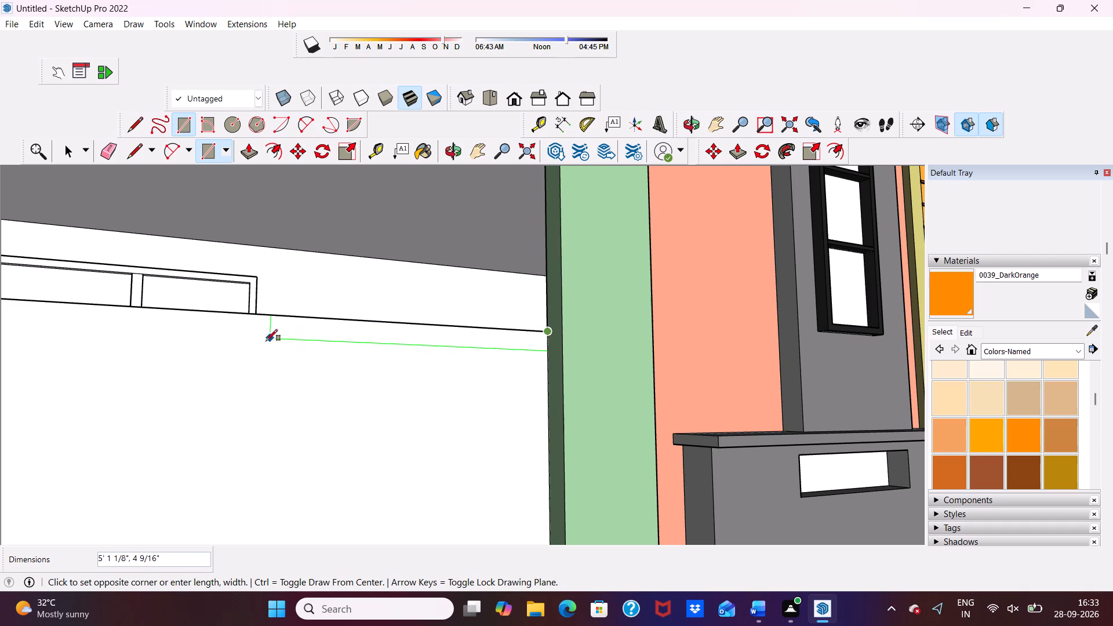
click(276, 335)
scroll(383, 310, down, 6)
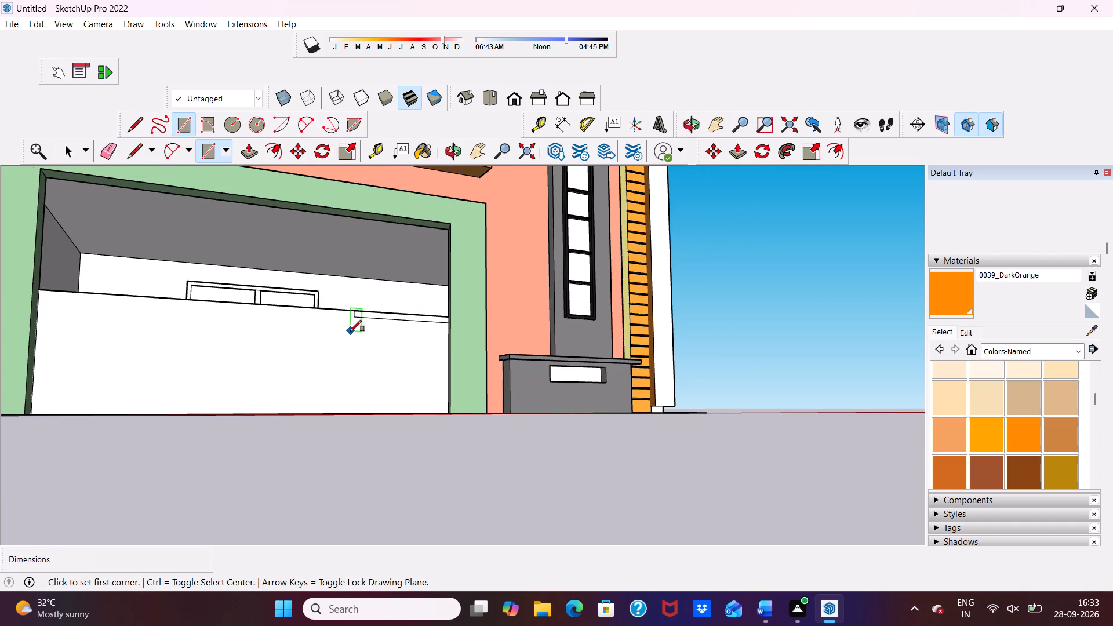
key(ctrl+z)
Draw a rectangle about 3' 7" by 7" along the low white wall's top edge, starting from the green frame beside the tall wall.
scroll(399, 319, up, 14)
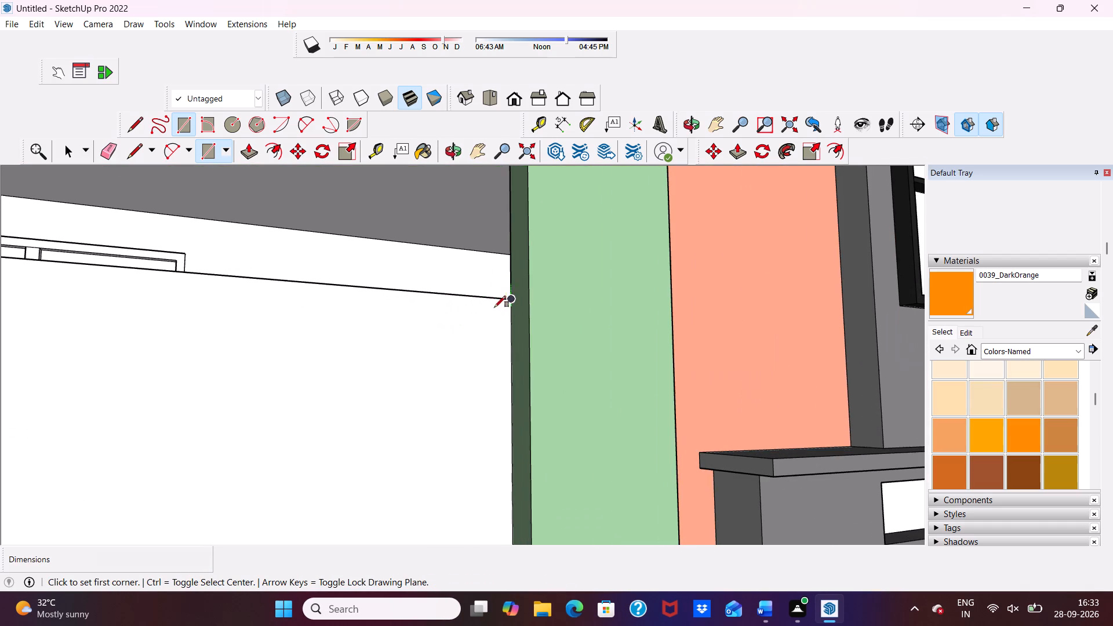
click(511, 299)
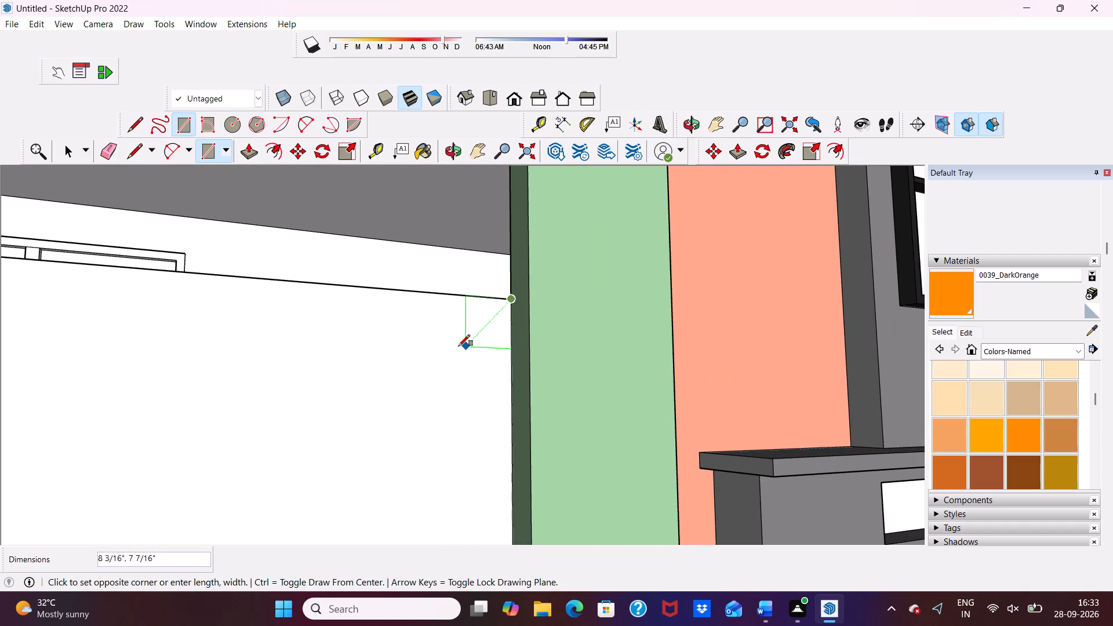
scroll(322, 340, down, 1)
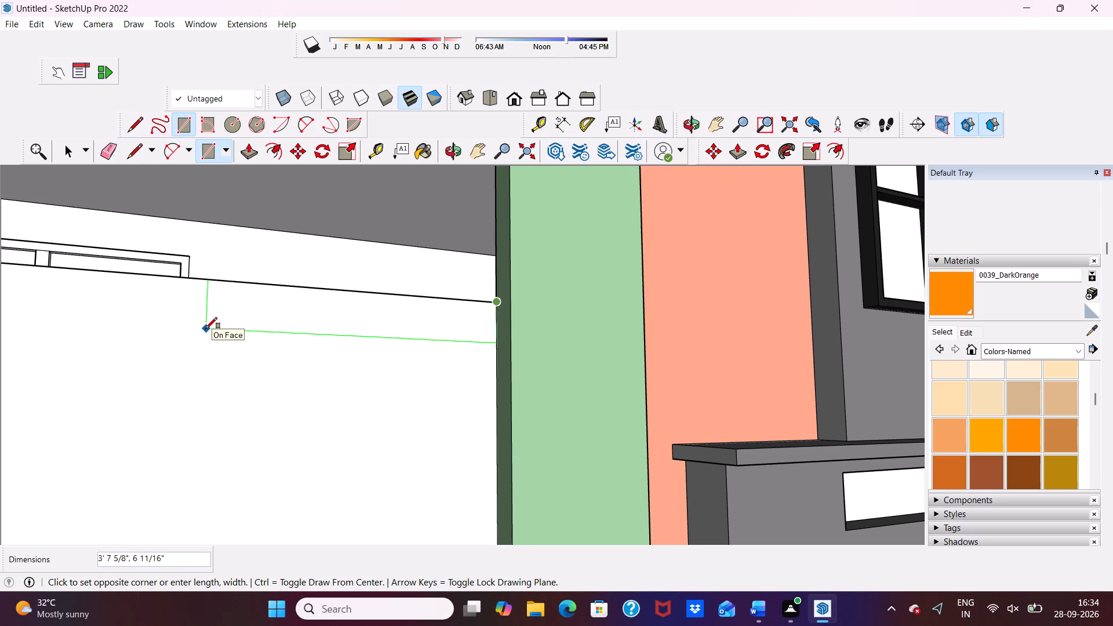
click(206, 326)
scroll(224, 312, down, 4)
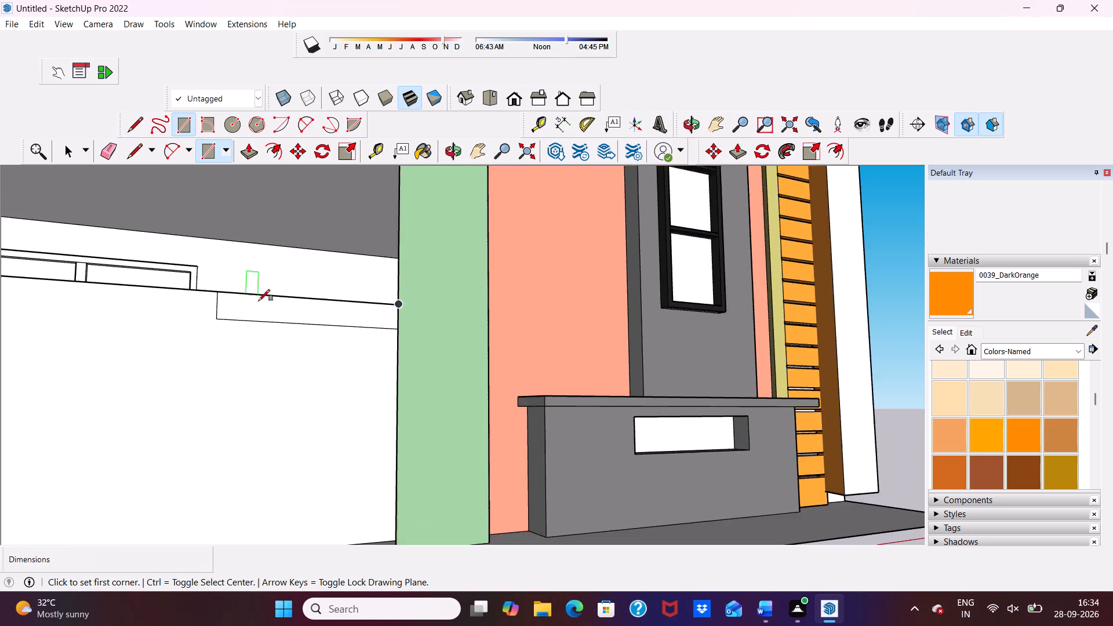
Draw an upright rectangle about 9 1/2" wide and 5' tall down the low wall from the thin rectangle's outer top corner.
scroll(259, 301, down, 7)
middle_drag(249, 322, 213, 391)
scroll(221, 371, up, 4)
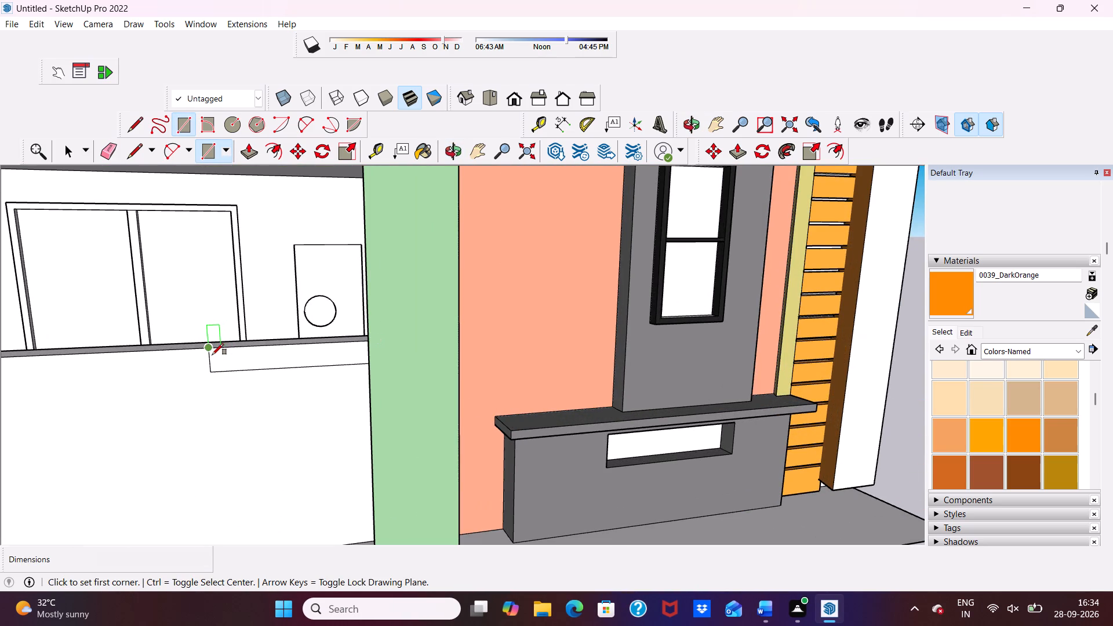
click(204, 349)
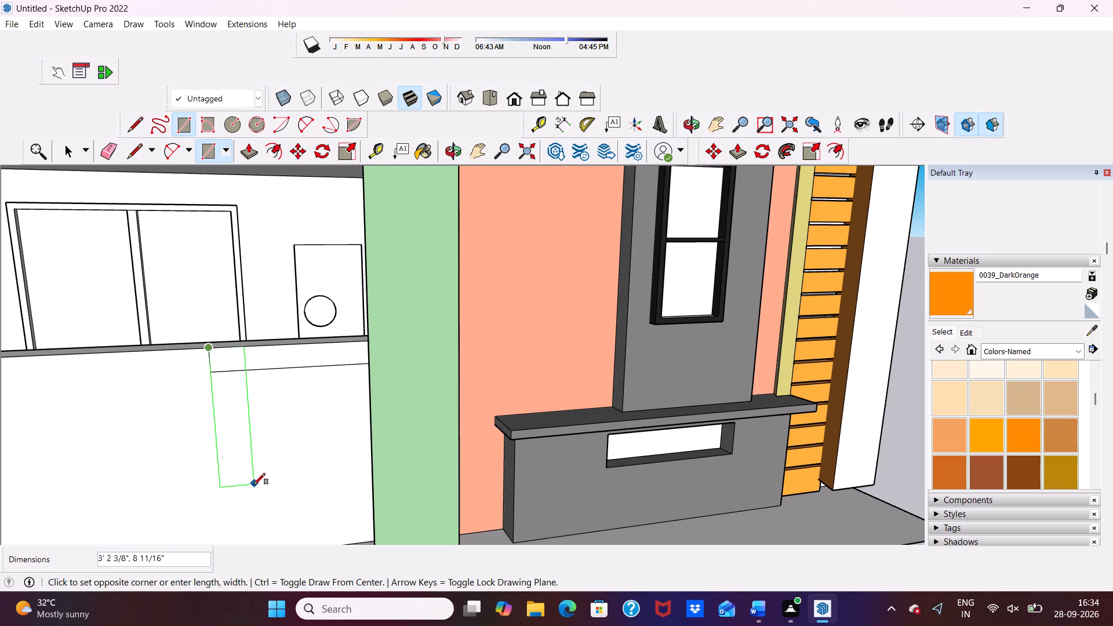
scroll(256, 518, down, 6)
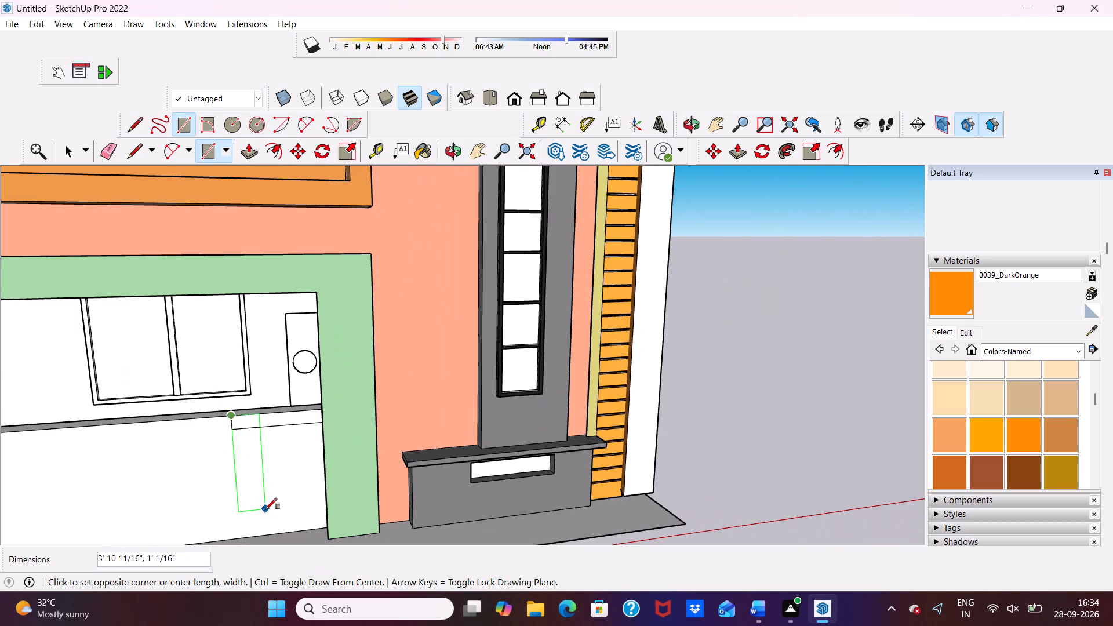
click(261, 533)
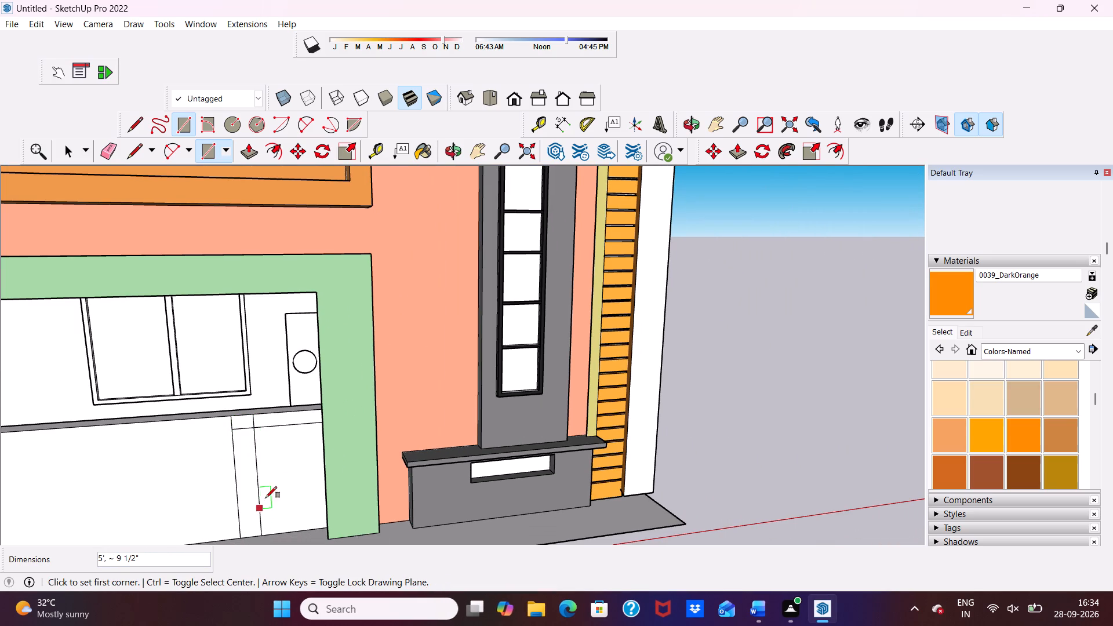
key(space)
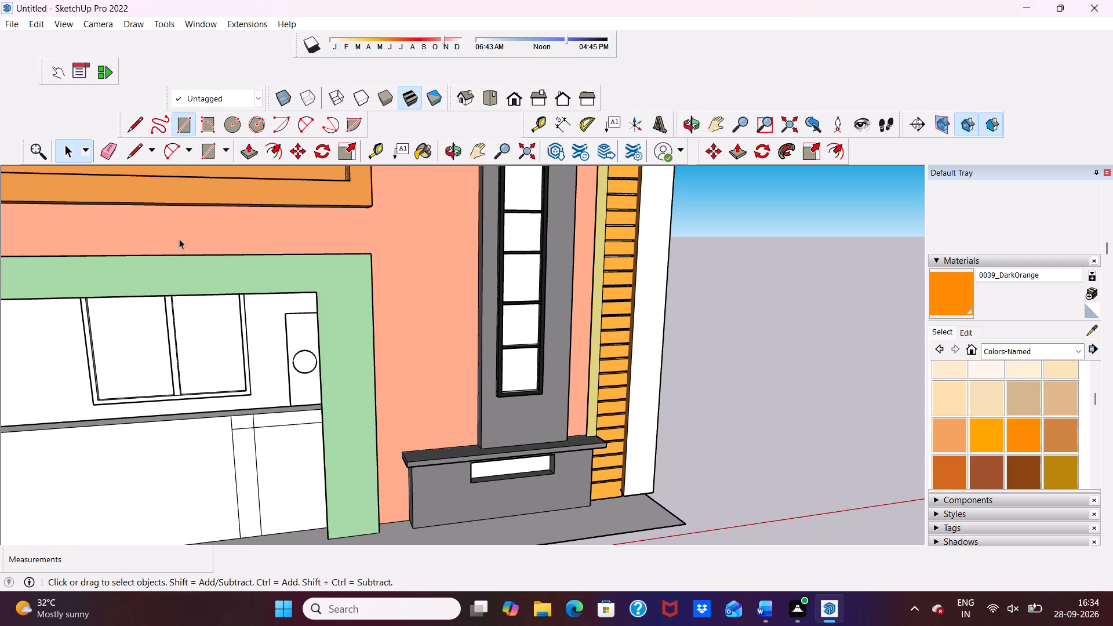
Erase the two short edges where the rectangles overlap, merging them into one L-shaped face.
click(108, 144)
scroll(132, 361, up, 4)
scroll(334, 488, up, 1)
click(336, 511)
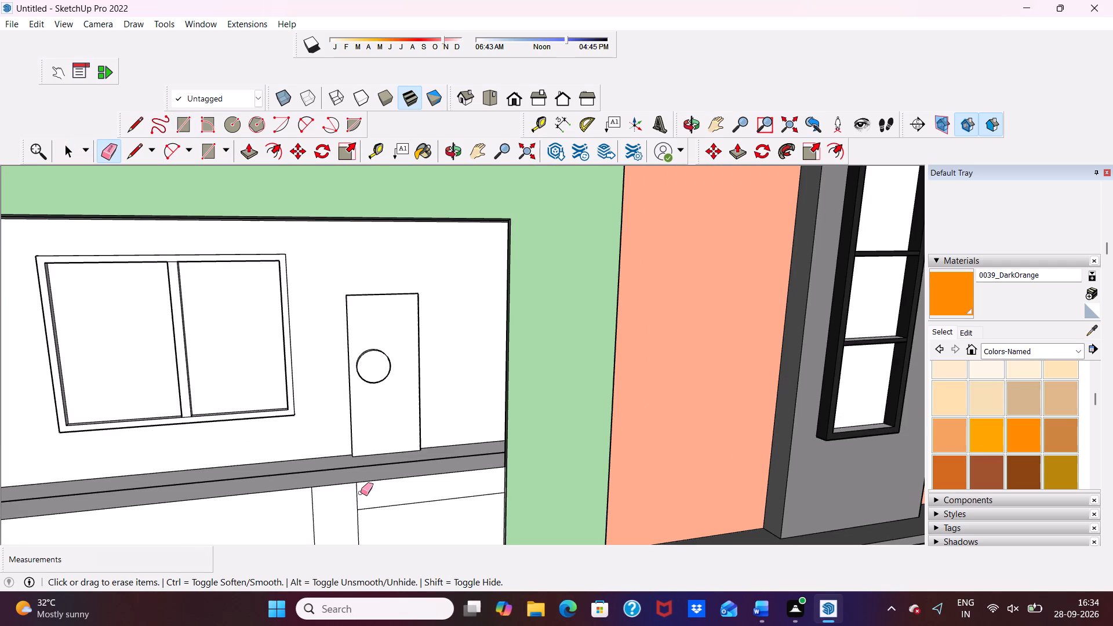
click(358, 494)
scroll(361, 445, down, 5)
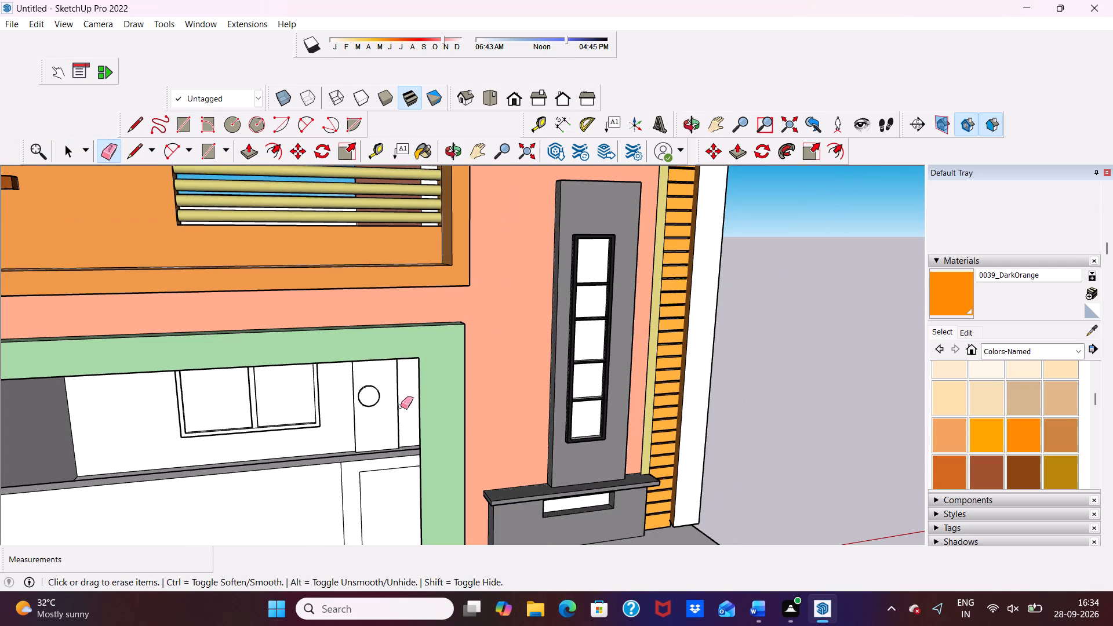
key(space)
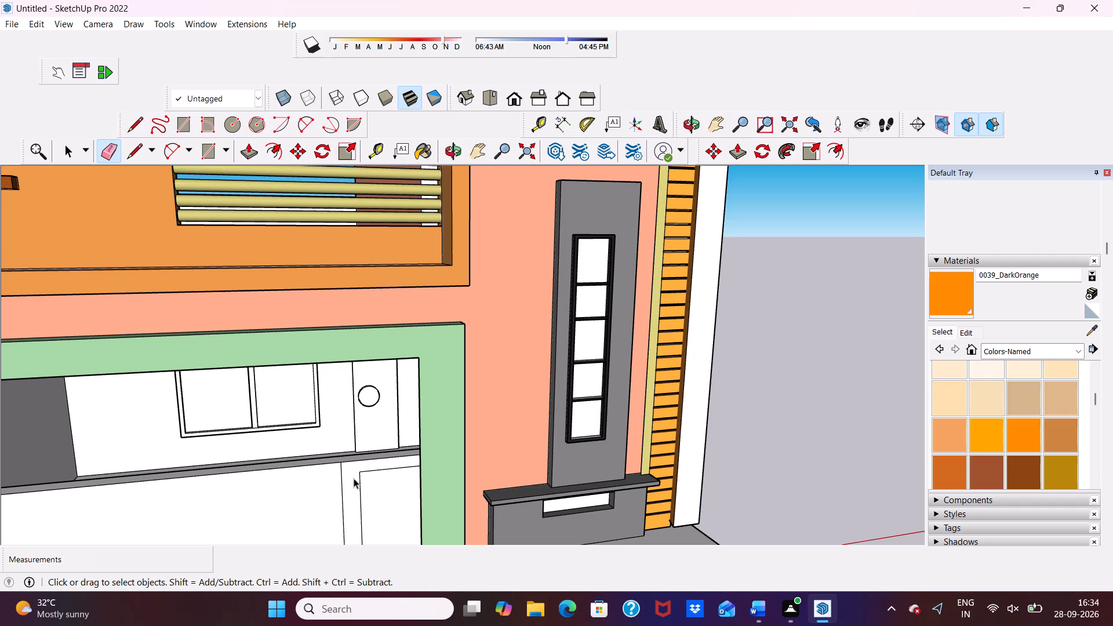
Push/Pull the L-shaped face of the low wall outwards by 1'.
click(354, 475)
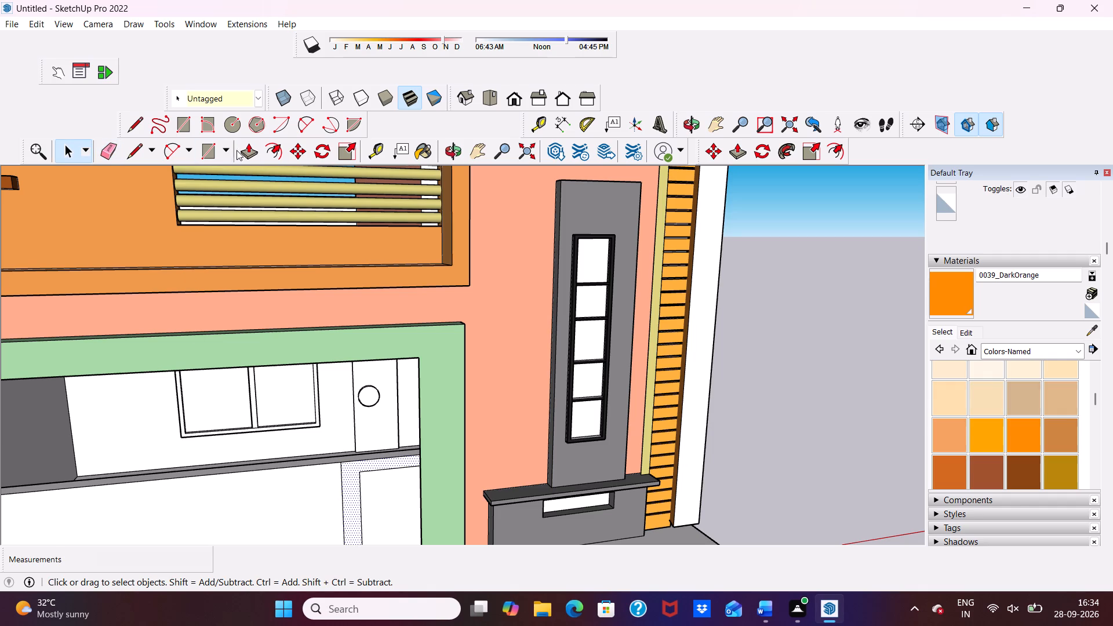
click(252, 143)
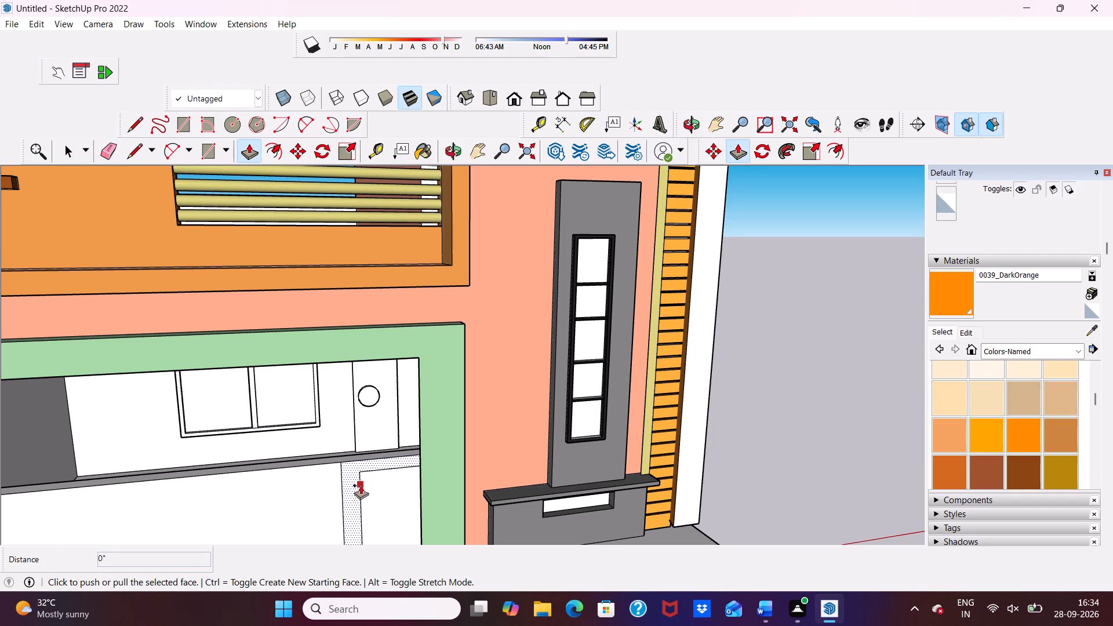
click(357, 487)
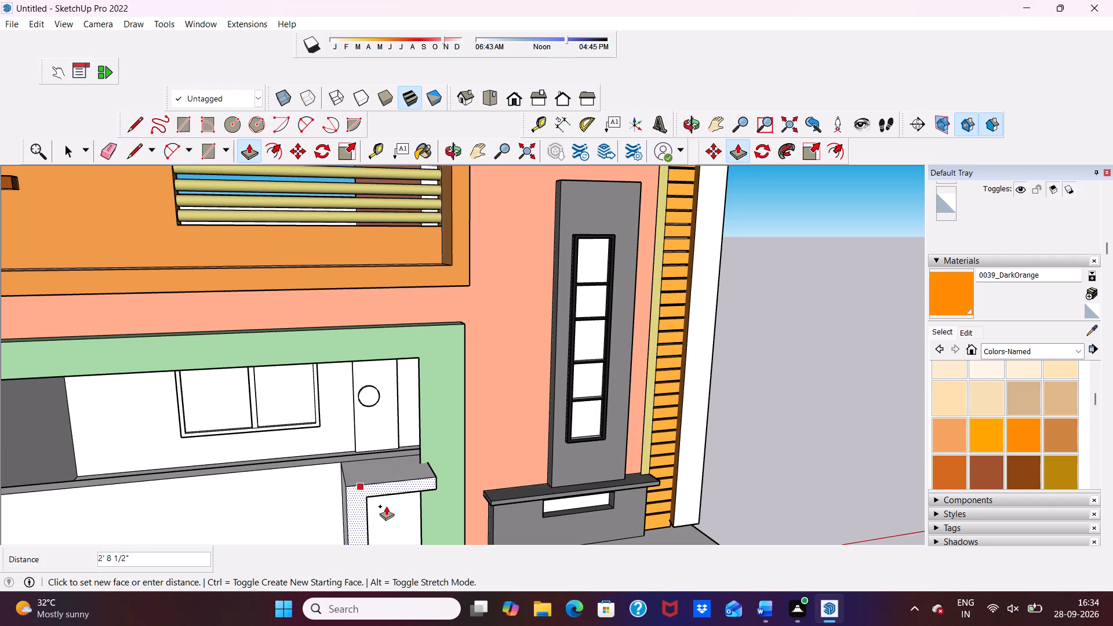
text(1')
key(Return)
Erase the end, top and bottom edges of the pulled L-shaped block that project across the green frame's front.
scroll(387, 507, down, 2)
middle_drag(384, 502, 228, 327)
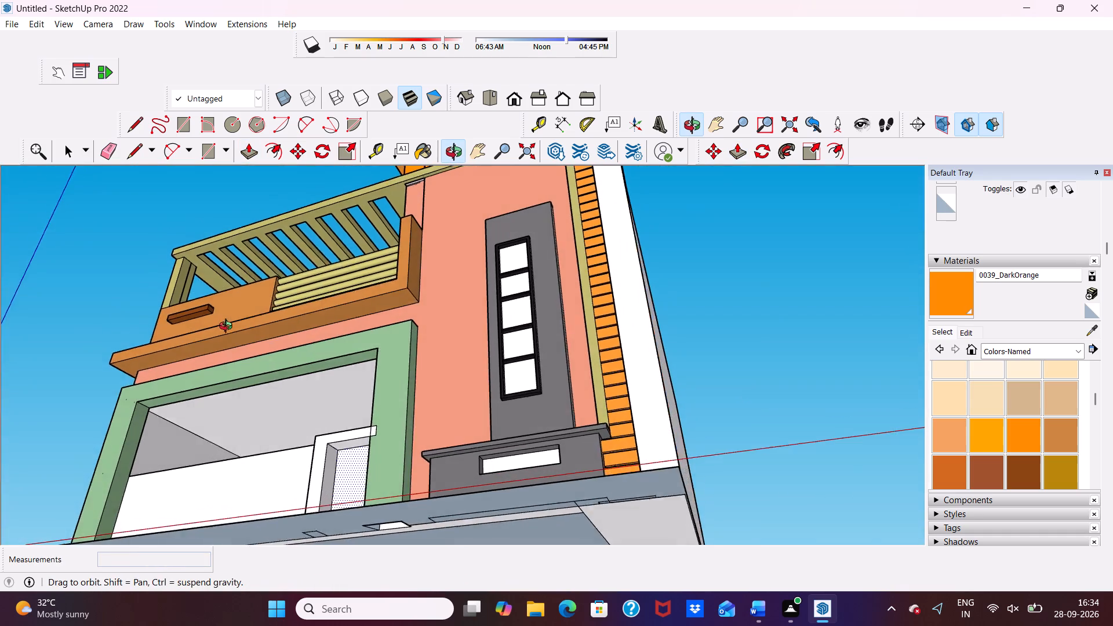
middle_drag(228, 327, 243, 320)
scroll(389, 350, up, 5)
scroll(377, 465, up, 5)
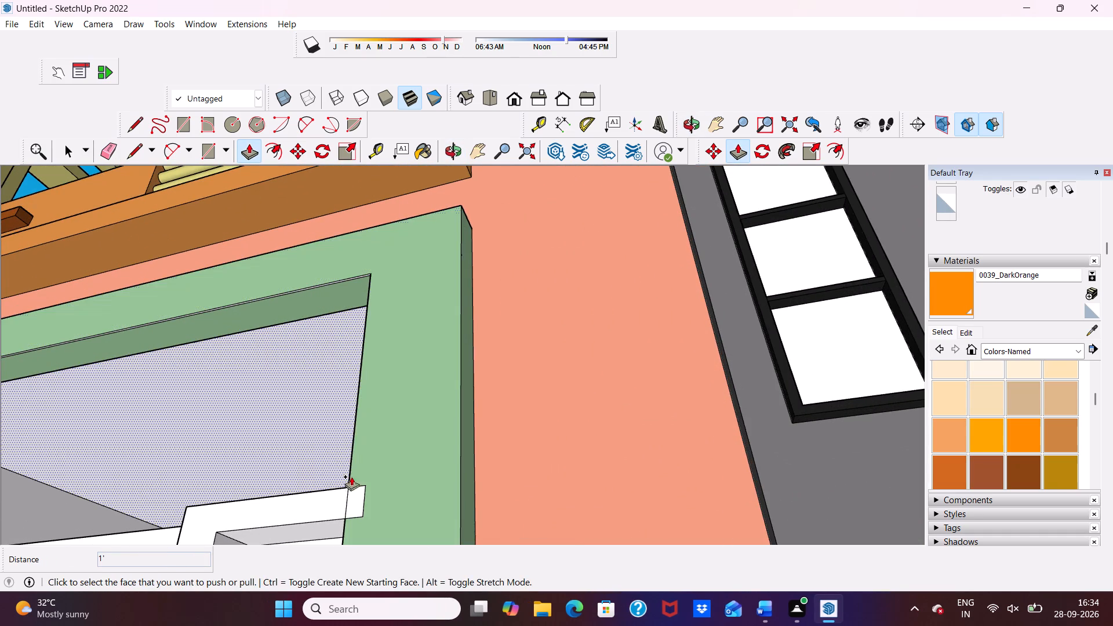
scroll(360, 479, up, 9)
key(space)
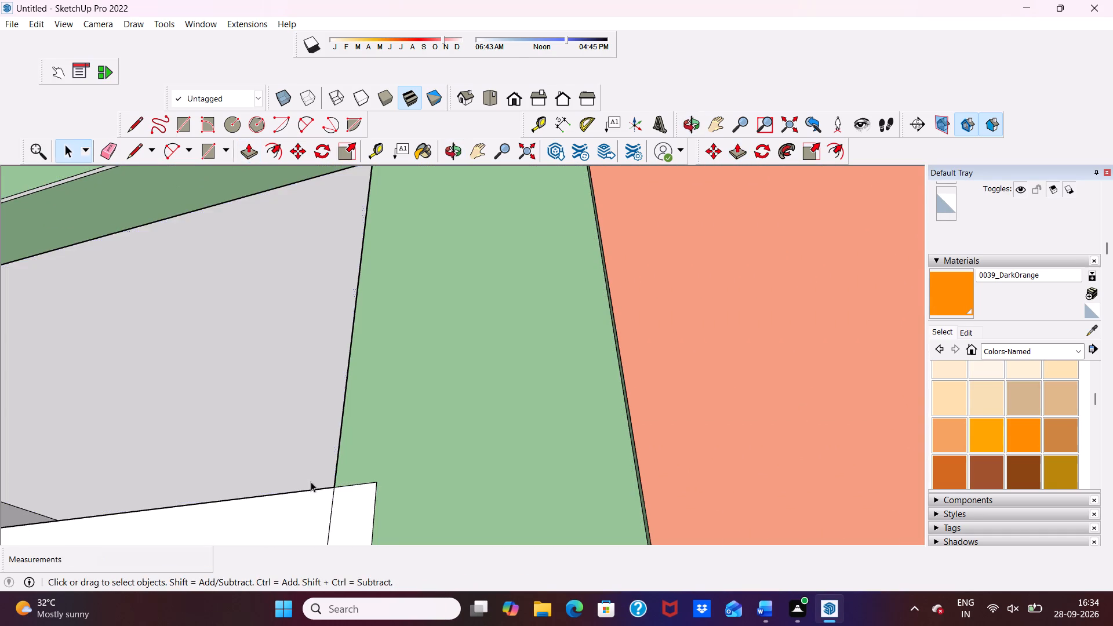
middle_drag(333, 462, 333, 457)
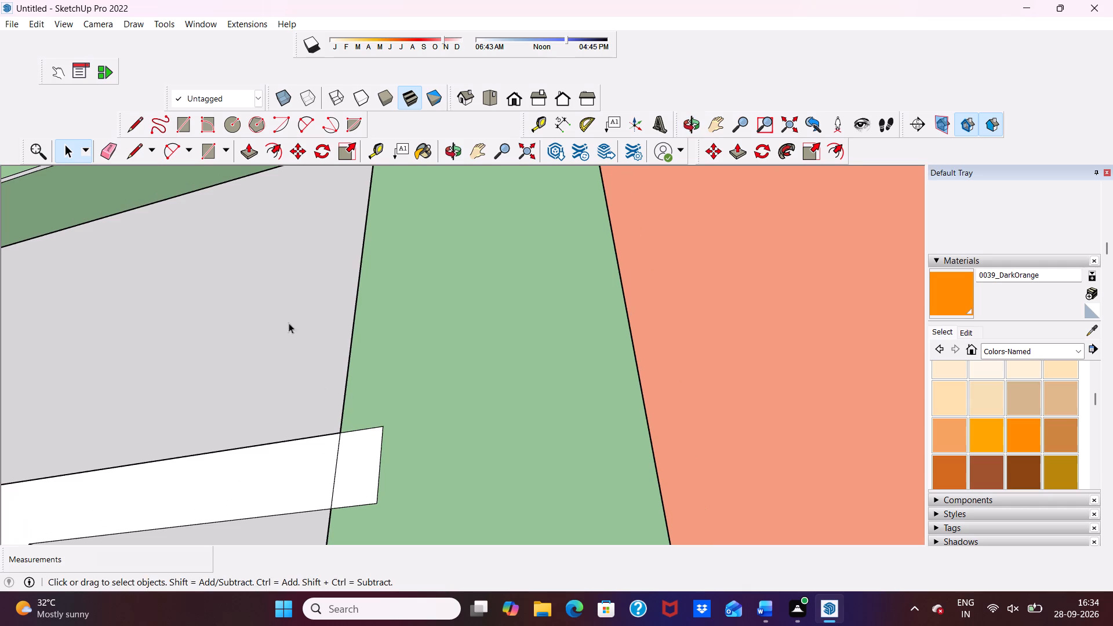
click(112, 155)
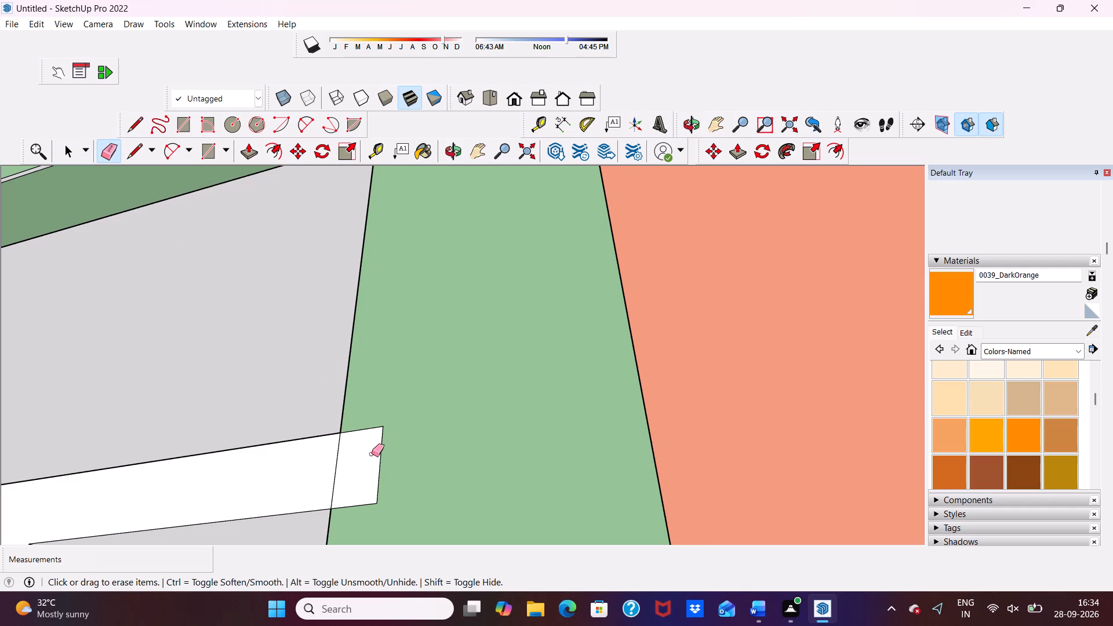
click(379, 442)
click(380, 442)
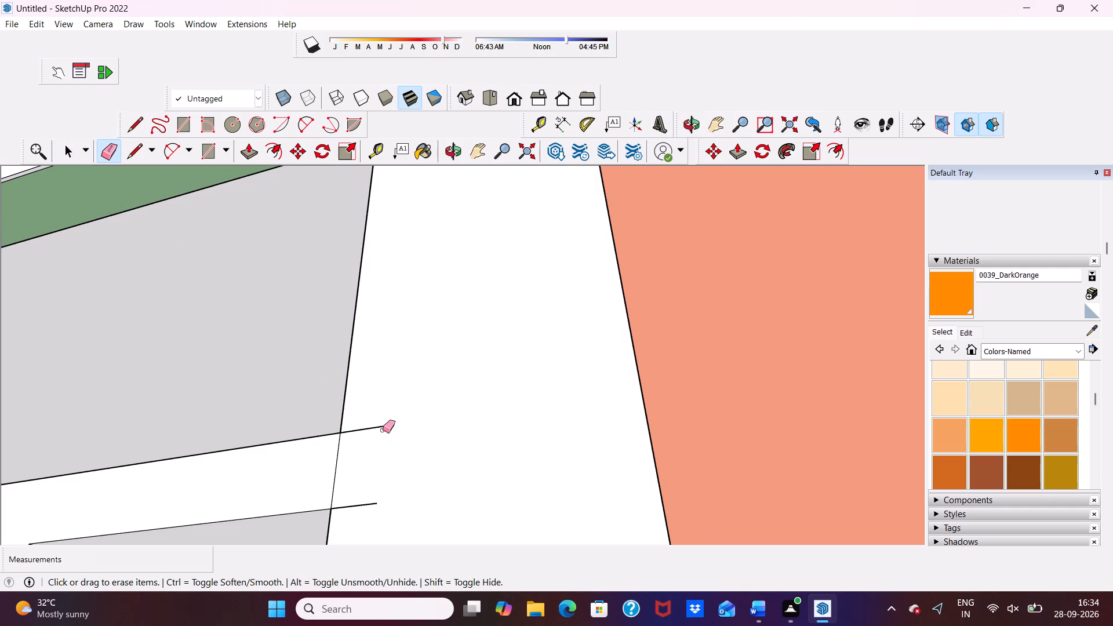
click(371, 429)
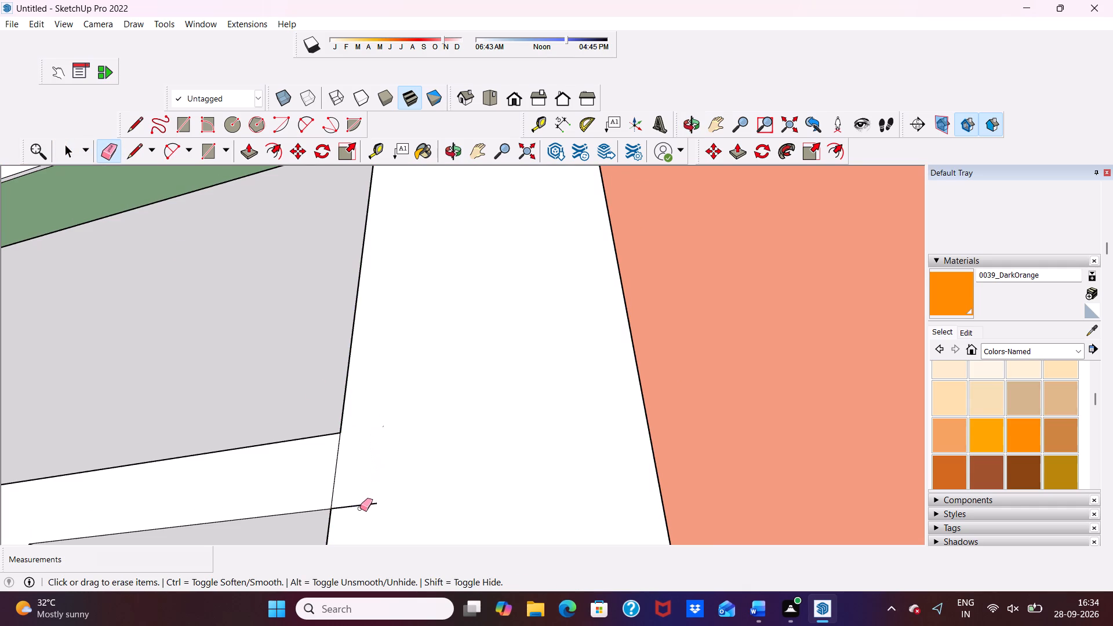
click(360, 505)
scroll(354, 462, down, 3)
middle_drag(354, 460, 612, 258)
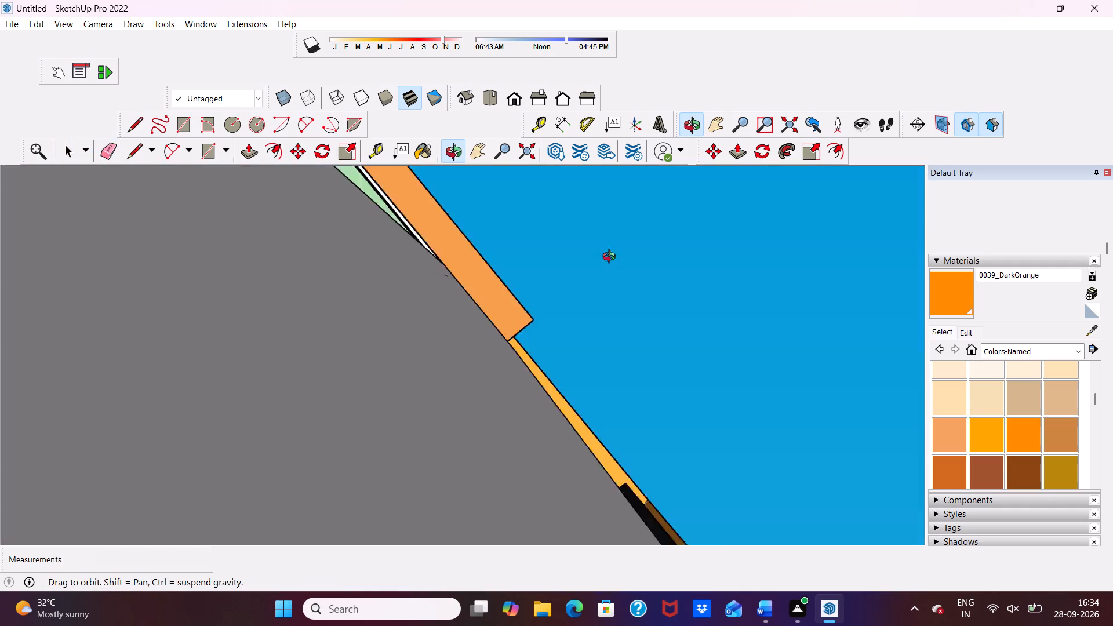
middle_drag(612, 258, 488, 366)
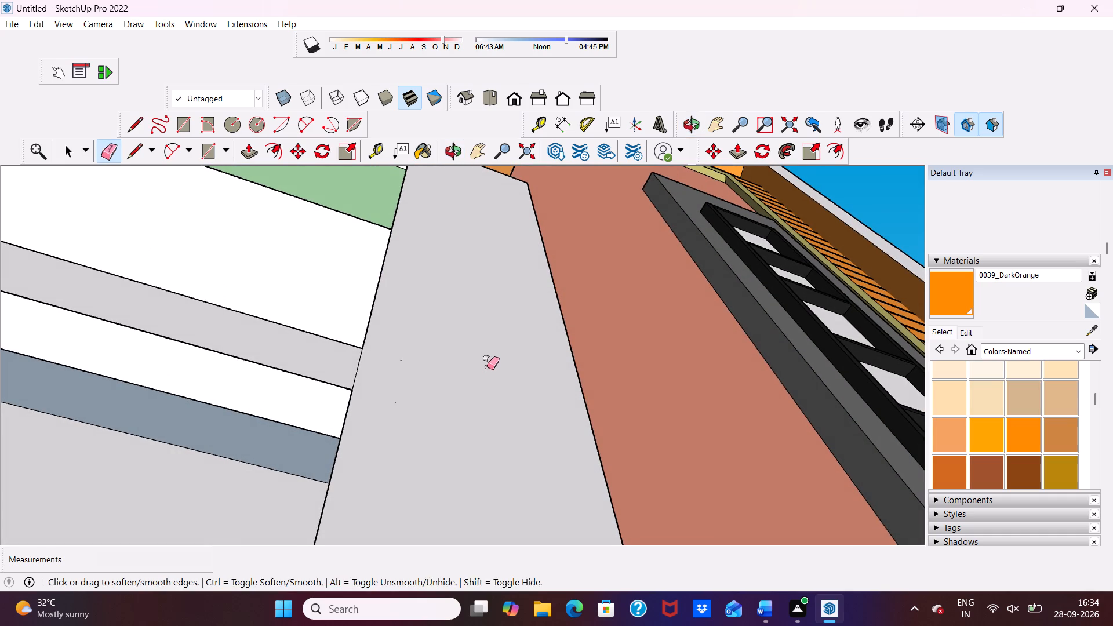
Undo the last erasure at the L-shaped block's end beside the frame.
key(ctrl+z)
click(483, 375)
key(space)
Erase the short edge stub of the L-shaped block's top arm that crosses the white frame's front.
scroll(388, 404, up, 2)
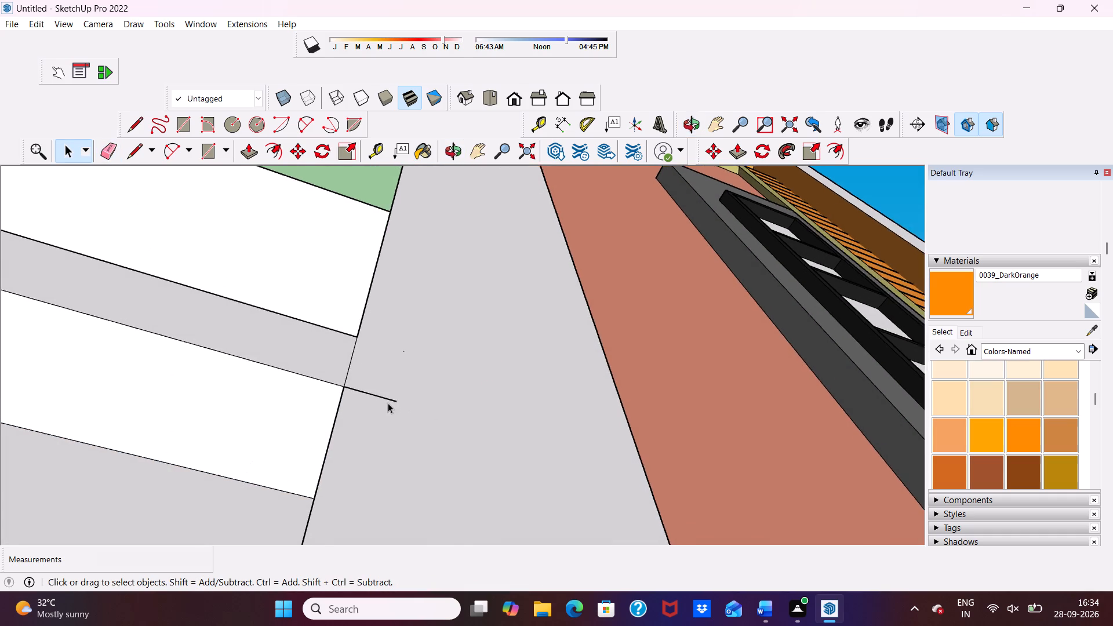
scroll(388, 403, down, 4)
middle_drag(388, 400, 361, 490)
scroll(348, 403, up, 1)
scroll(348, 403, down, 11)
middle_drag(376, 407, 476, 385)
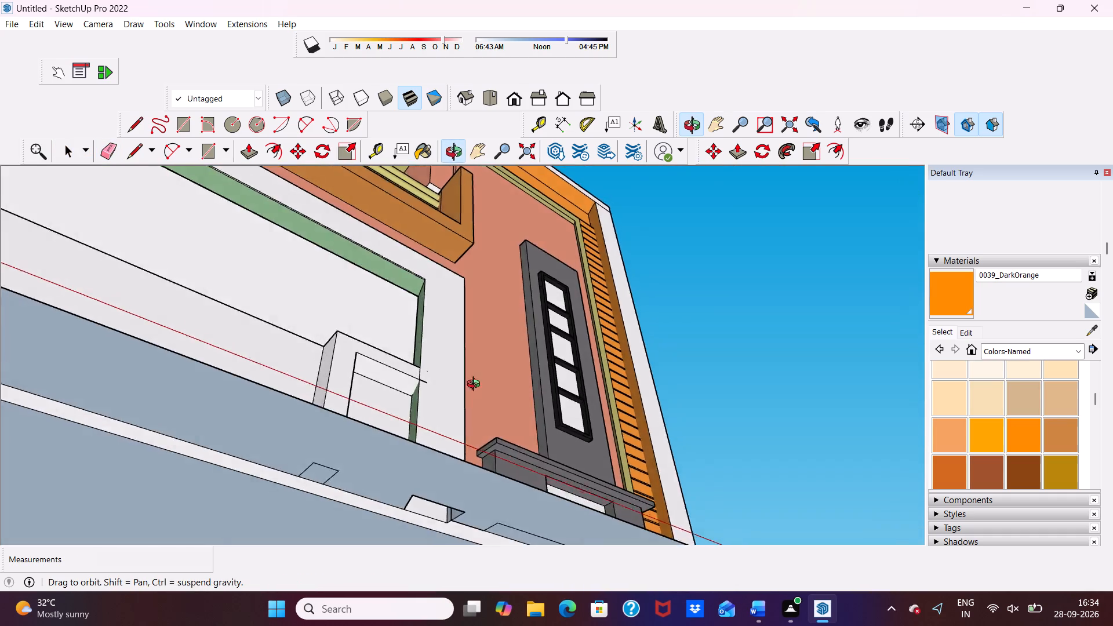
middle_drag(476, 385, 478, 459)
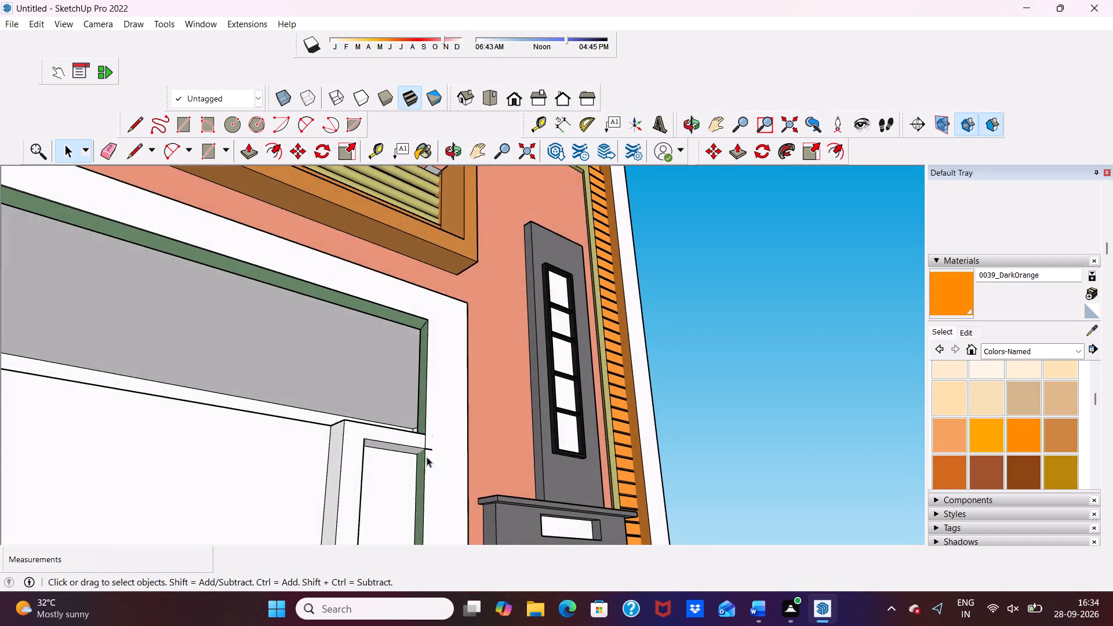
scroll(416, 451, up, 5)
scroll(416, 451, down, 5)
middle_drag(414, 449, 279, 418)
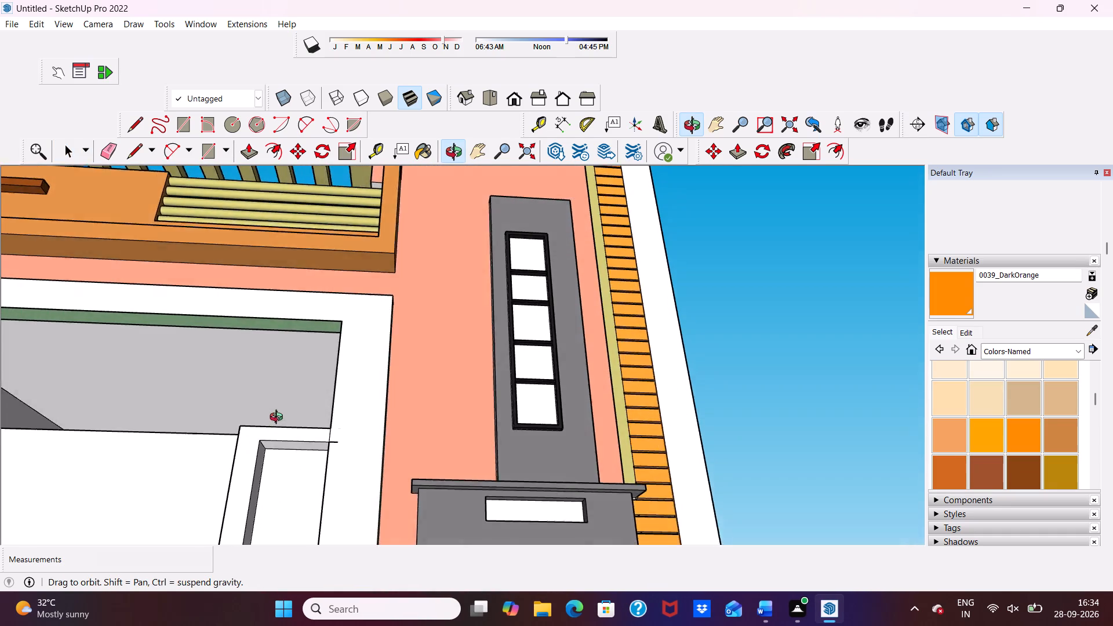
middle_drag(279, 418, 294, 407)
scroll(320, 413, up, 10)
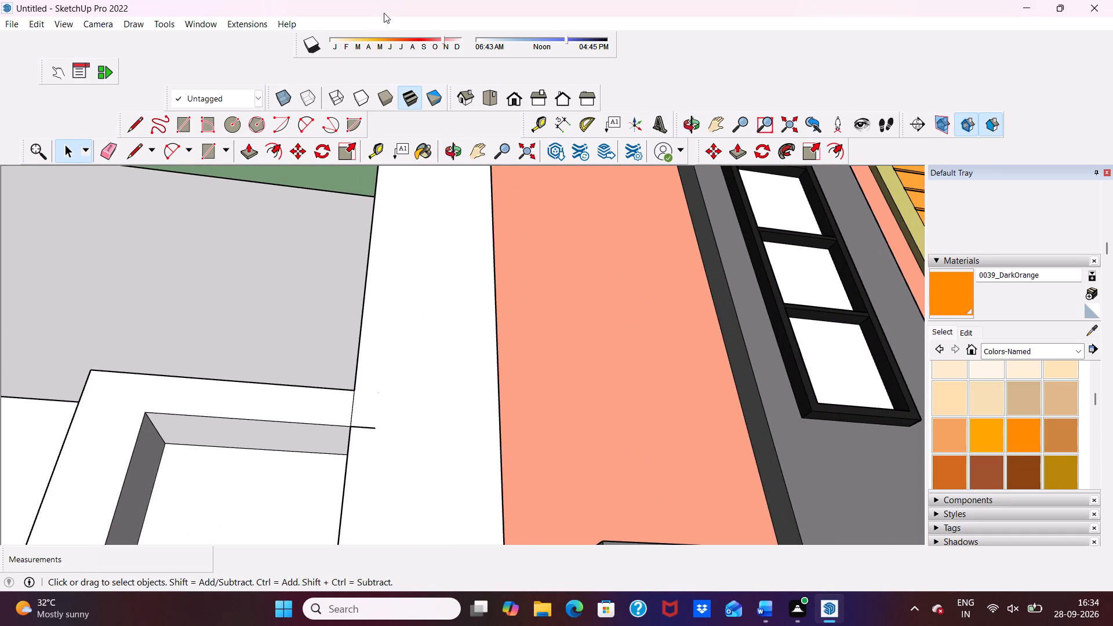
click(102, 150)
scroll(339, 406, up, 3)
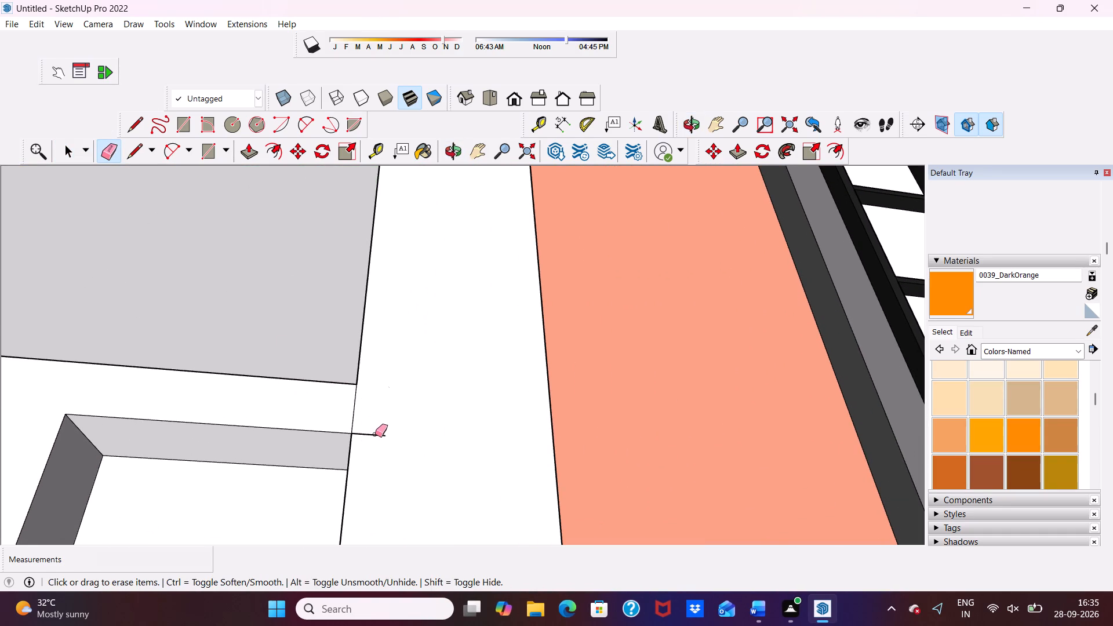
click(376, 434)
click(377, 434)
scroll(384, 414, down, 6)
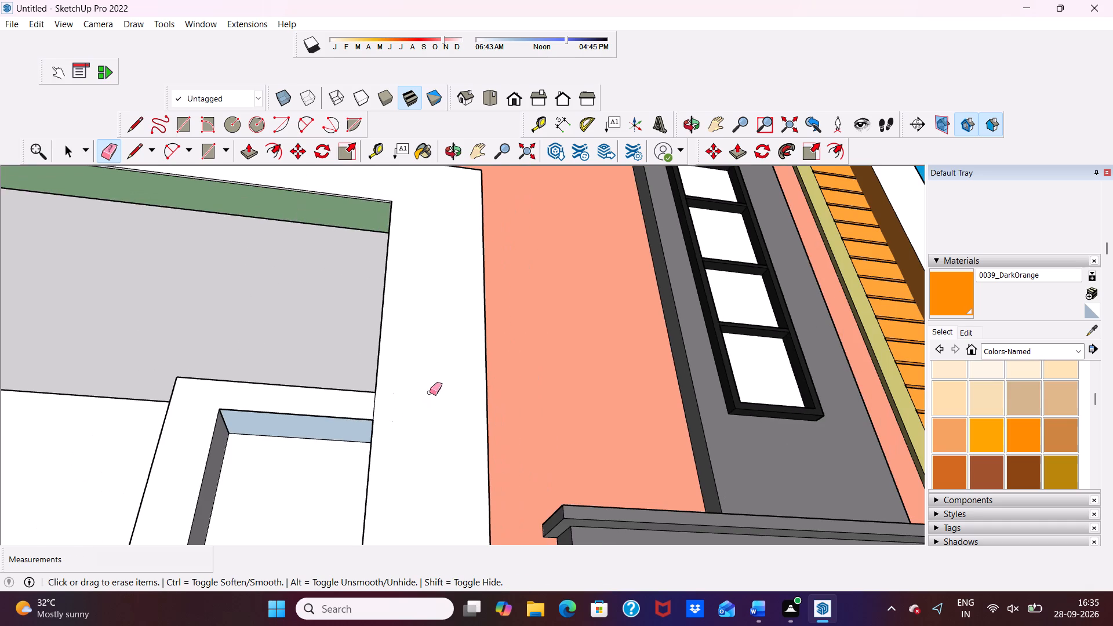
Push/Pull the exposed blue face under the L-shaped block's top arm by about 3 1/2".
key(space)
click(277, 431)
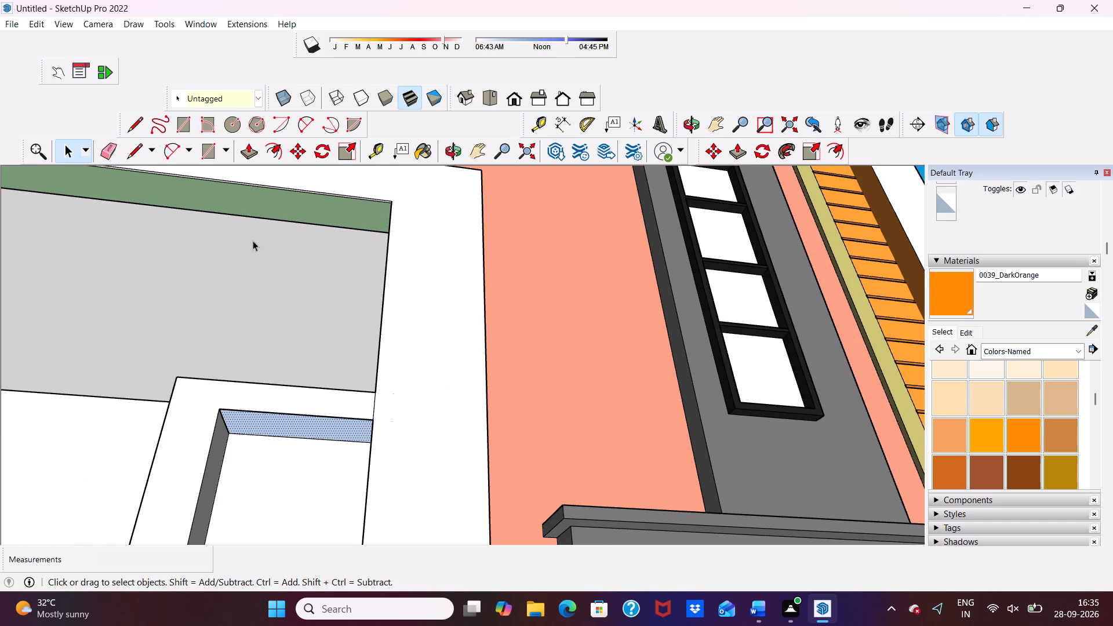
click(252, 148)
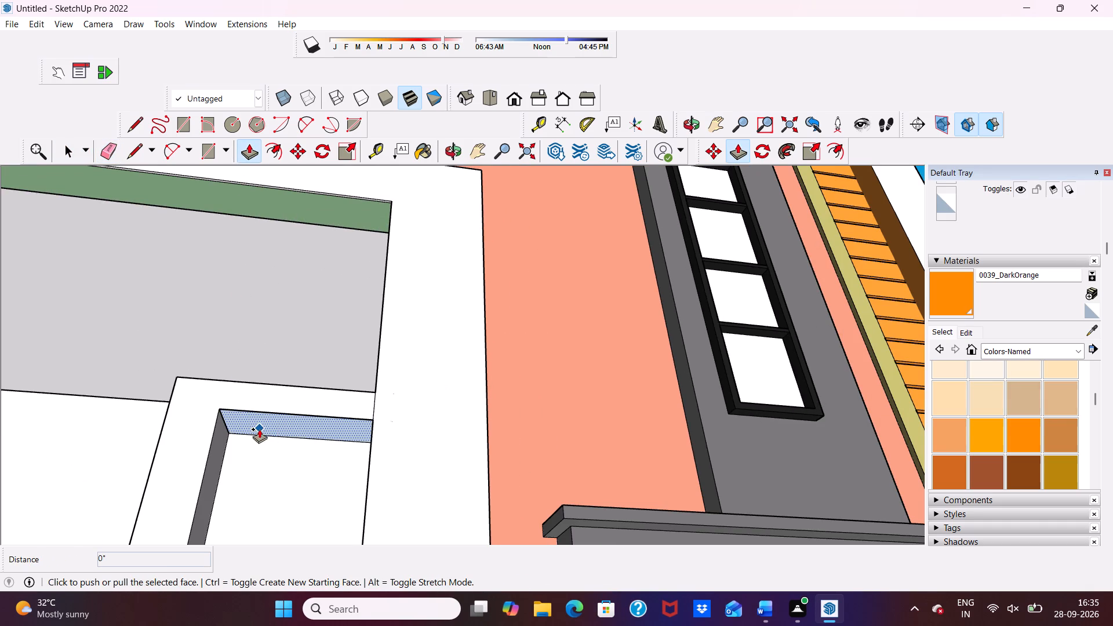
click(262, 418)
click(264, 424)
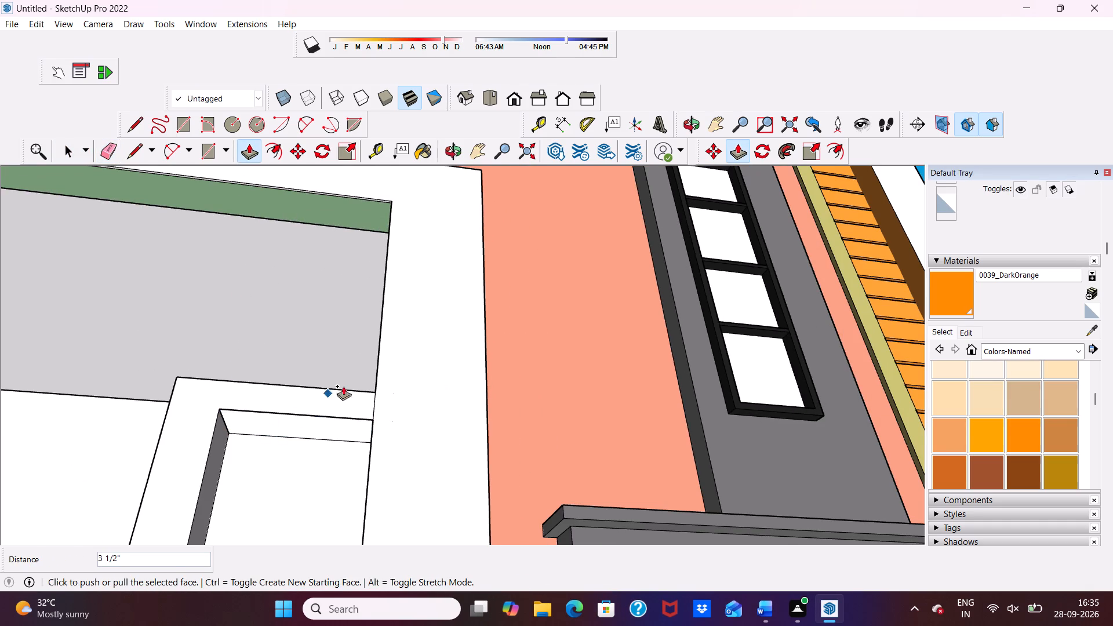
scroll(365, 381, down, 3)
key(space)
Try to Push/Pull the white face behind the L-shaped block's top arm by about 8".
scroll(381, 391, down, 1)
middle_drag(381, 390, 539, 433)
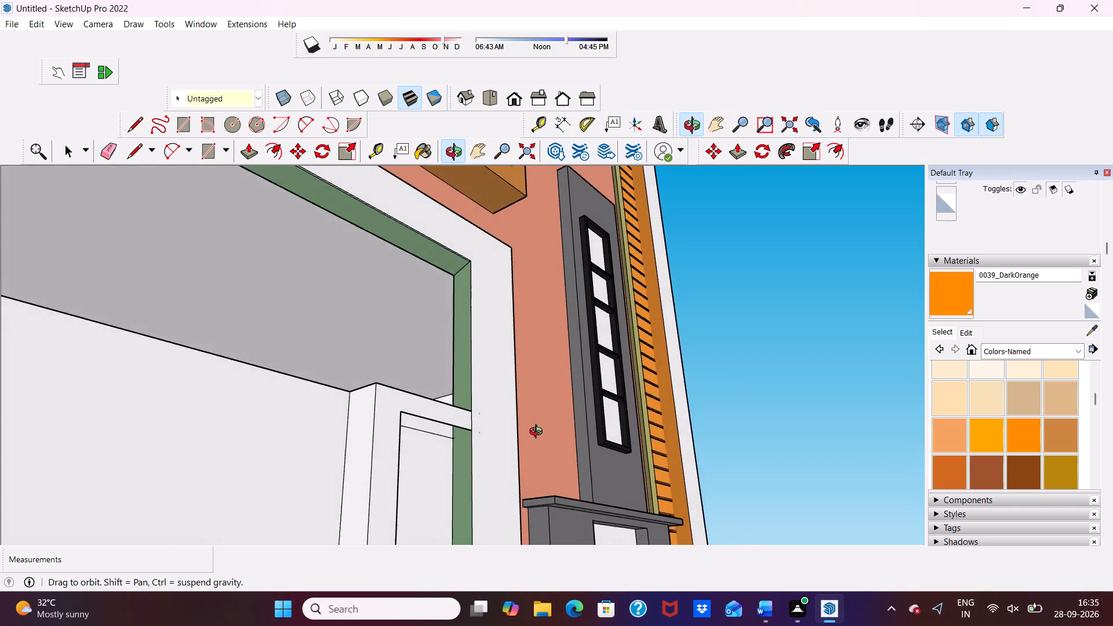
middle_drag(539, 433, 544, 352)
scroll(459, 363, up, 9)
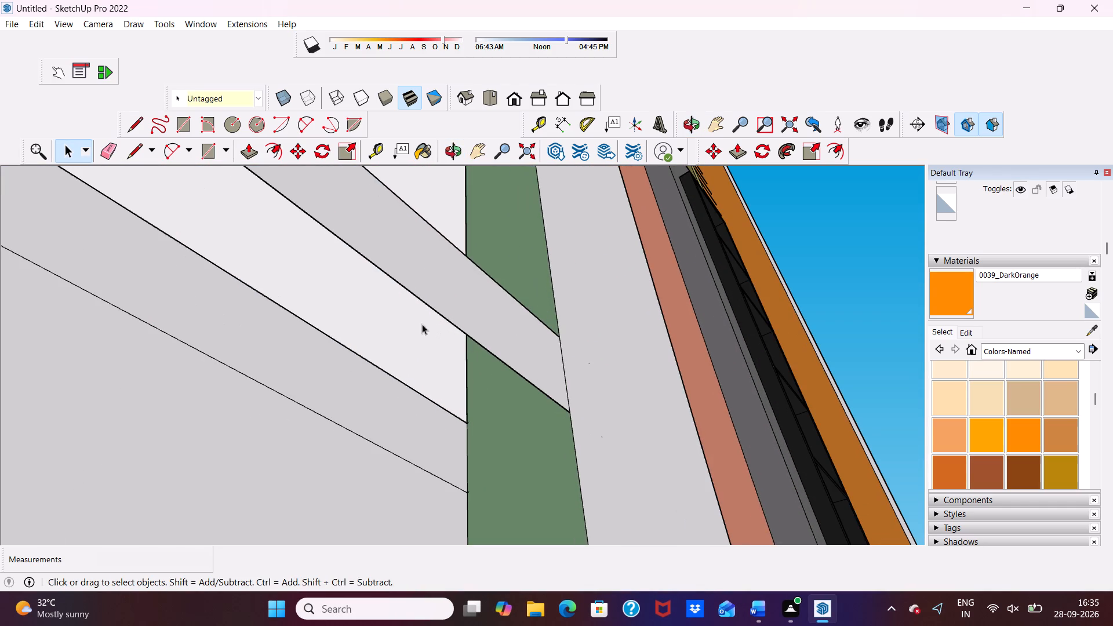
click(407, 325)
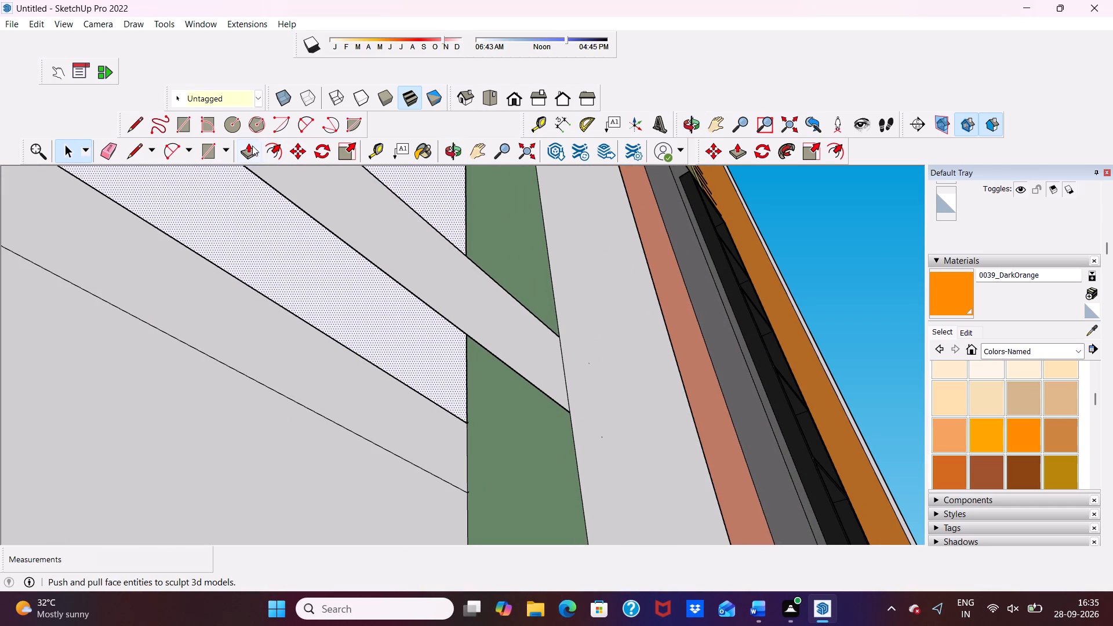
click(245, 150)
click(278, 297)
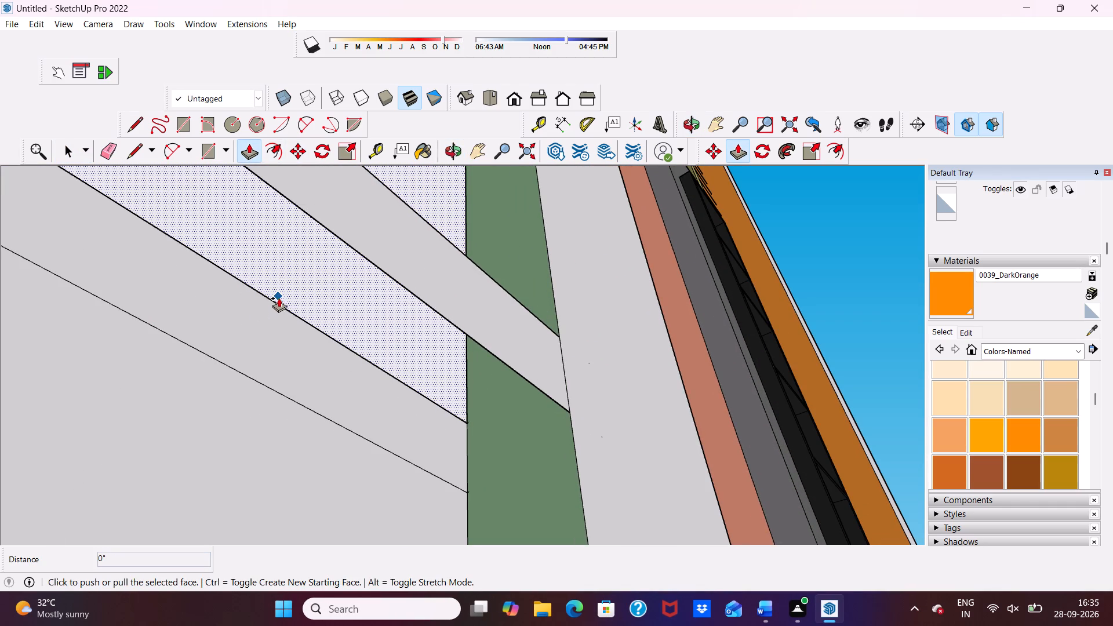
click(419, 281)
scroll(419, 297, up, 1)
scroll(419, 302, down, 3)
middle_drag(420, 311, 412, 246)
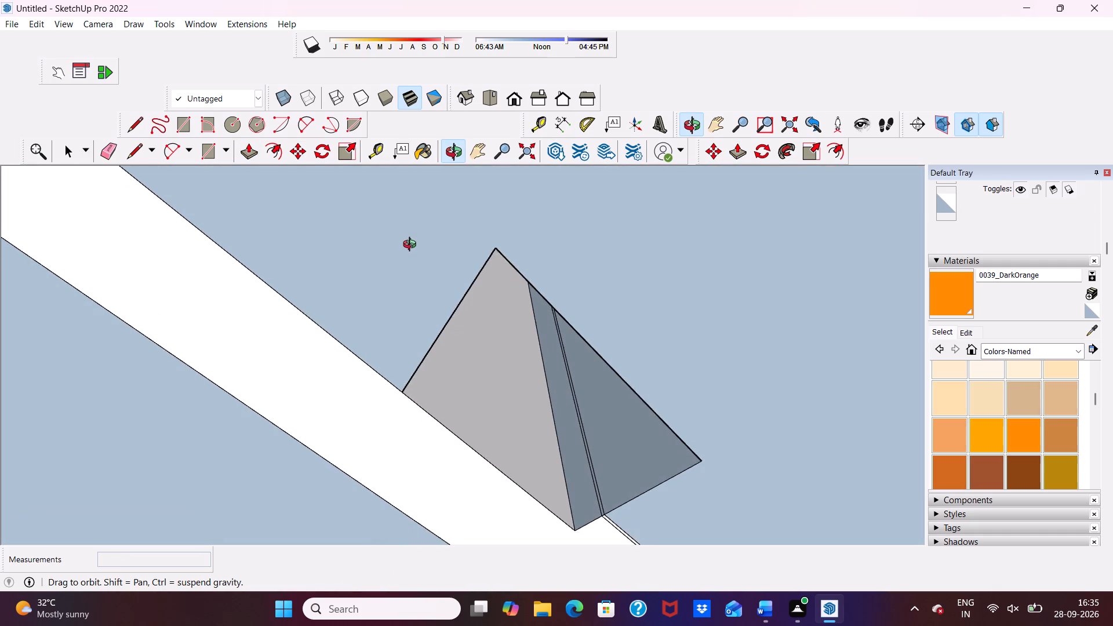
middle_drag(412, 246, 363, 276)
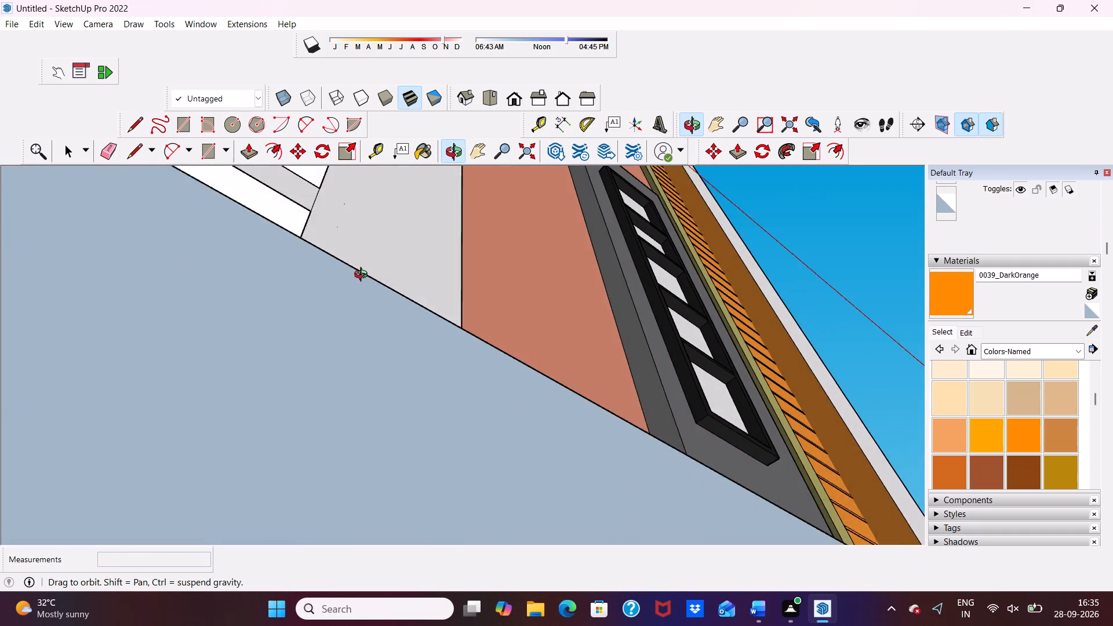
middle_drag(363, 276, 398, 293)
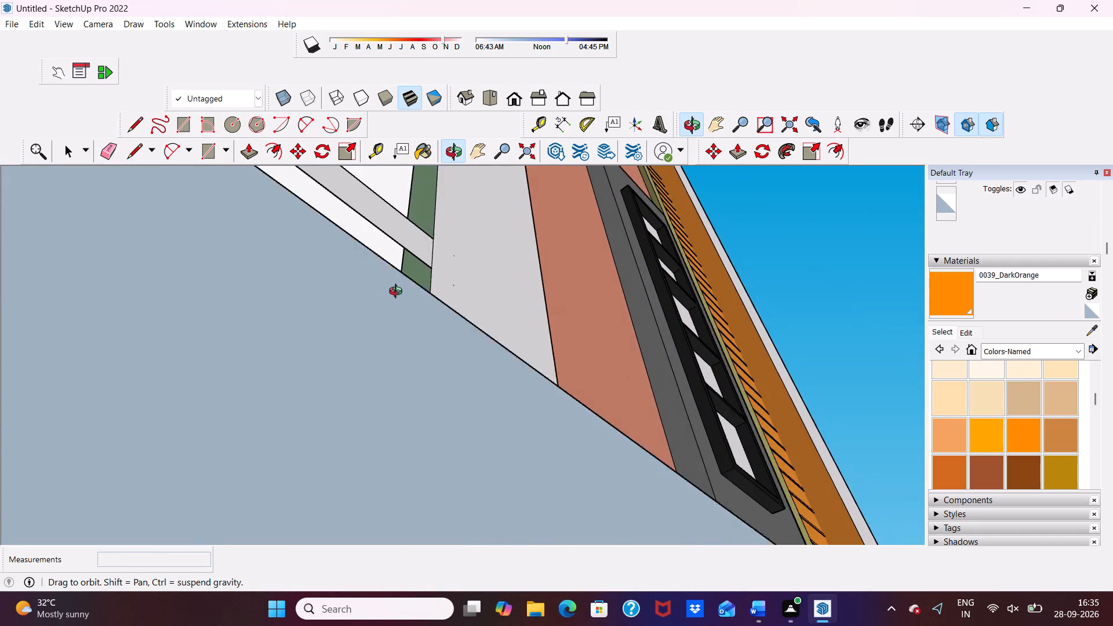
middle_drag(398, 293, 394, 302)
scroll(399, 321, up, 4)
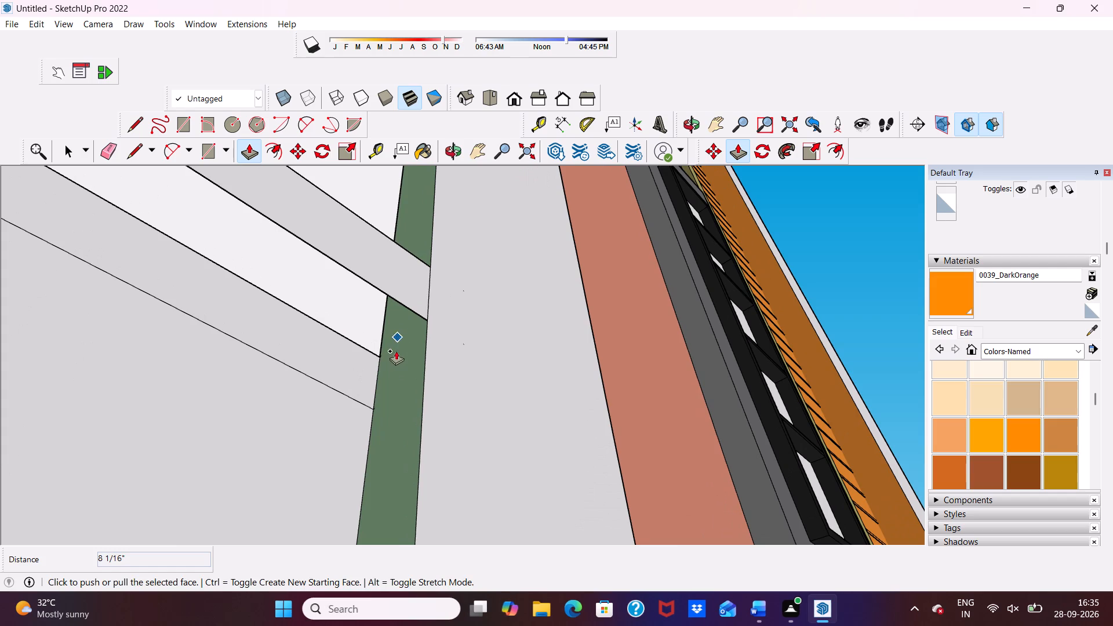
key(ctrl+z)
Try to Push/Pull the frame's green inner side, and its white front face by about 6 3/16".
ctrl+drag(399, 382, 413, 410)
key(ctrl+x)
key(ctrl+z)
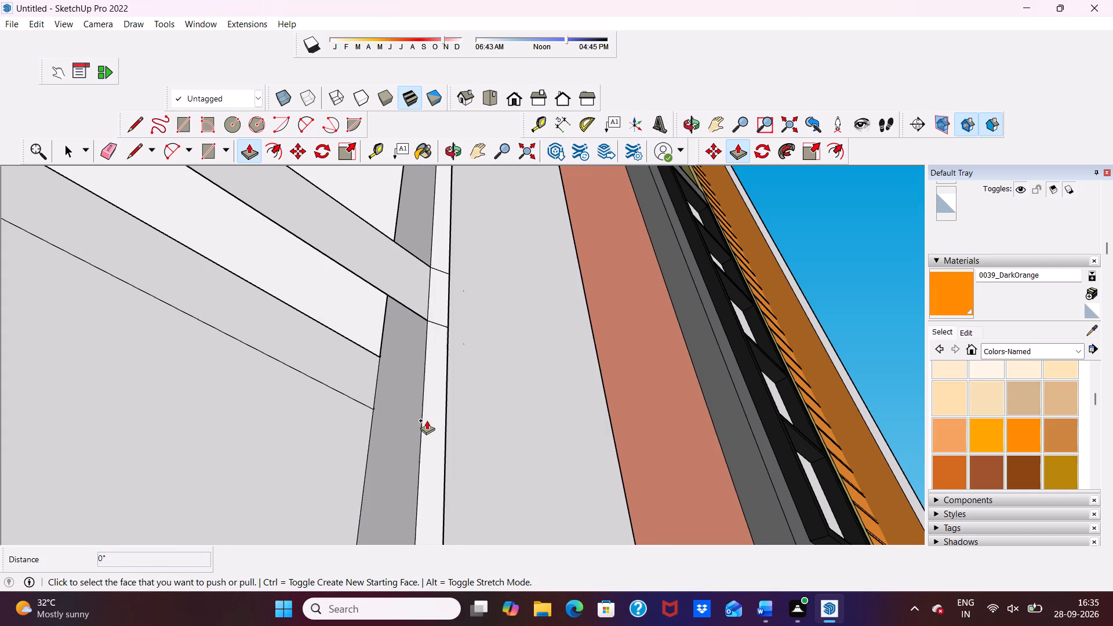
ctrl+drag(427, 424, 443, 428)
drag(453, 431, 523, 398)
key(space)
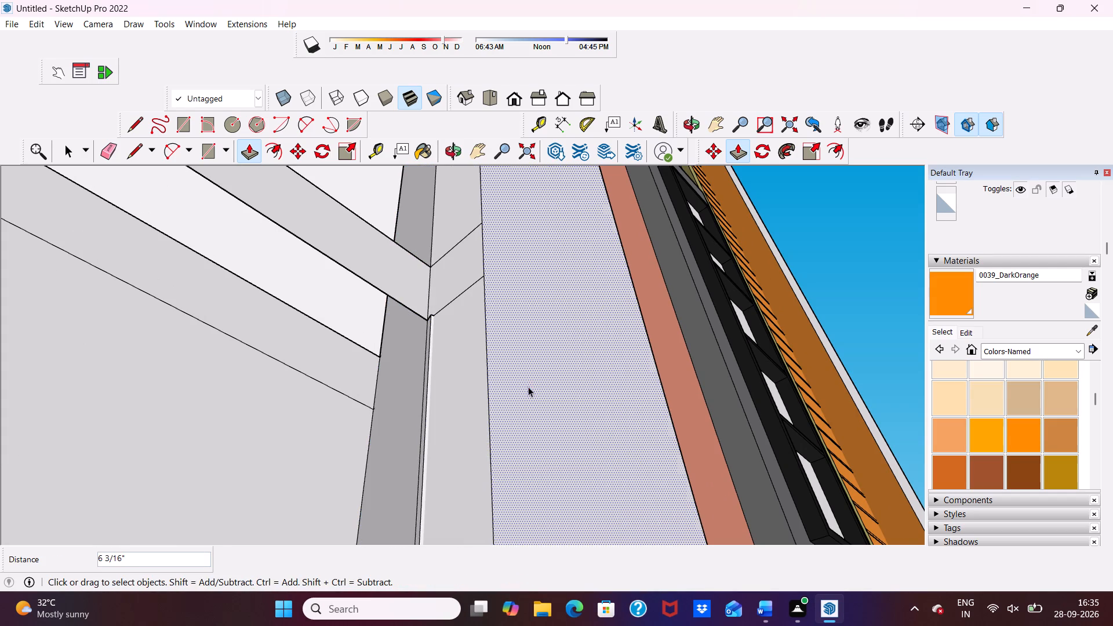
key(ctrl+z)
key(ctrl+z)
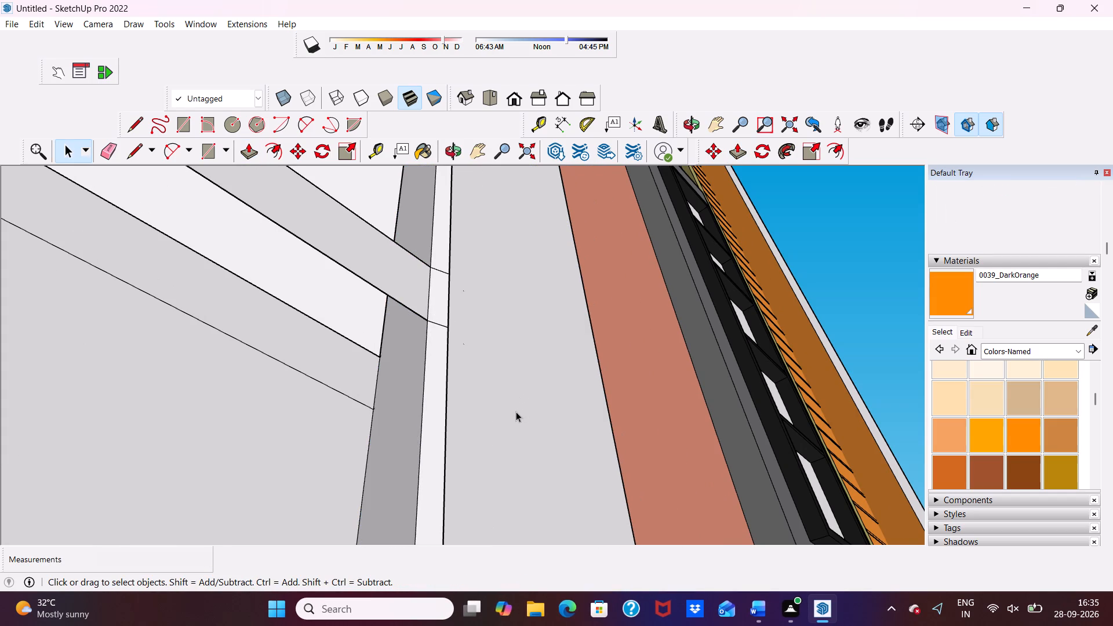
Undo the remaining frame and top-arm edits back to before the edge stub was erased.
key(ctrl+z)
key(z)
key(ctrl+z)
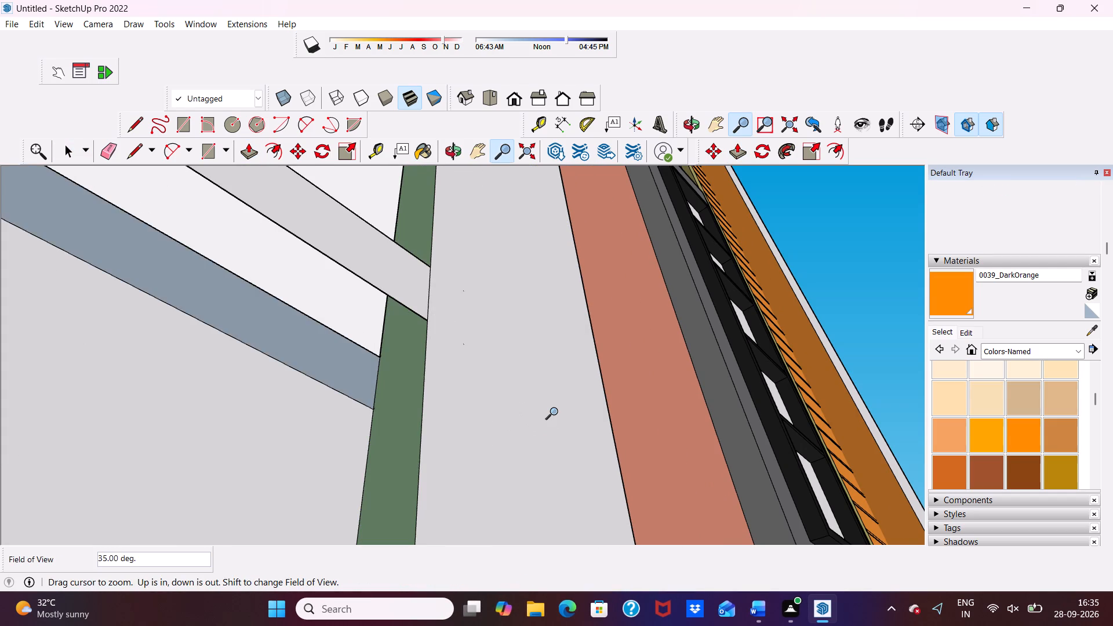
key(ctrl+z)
Push/Pull the recessed wall face enclosed by the L-shaped block outwards by 9".
scroll(559, 412, down, 5)
middle_drag(549, 381, 549, 380)
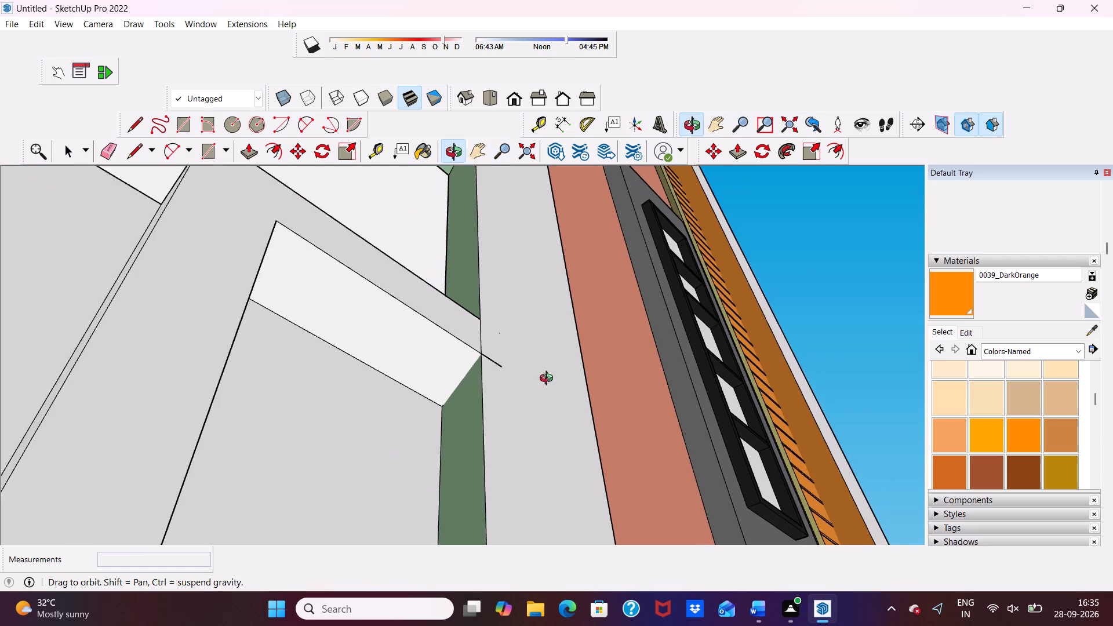
middle_drag(549, 380, 443, 465)
scroll(413, 390, down, 11)
scroll(399, 443, up, 5)
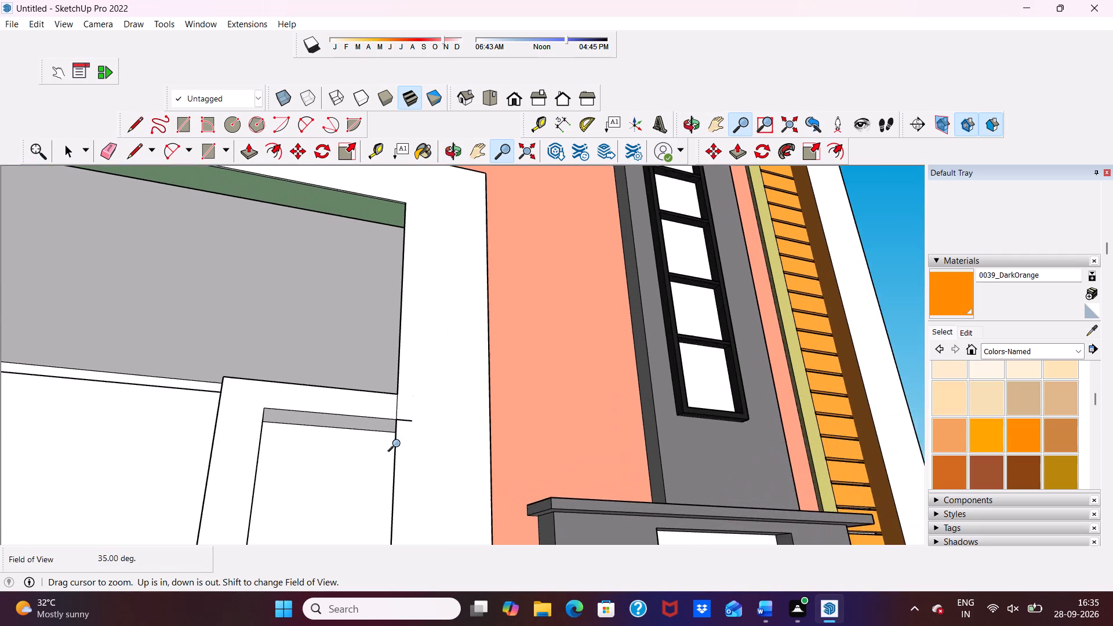
scroll(402, 432, down, 1)
middle_drag(402, 431, 386, 394)
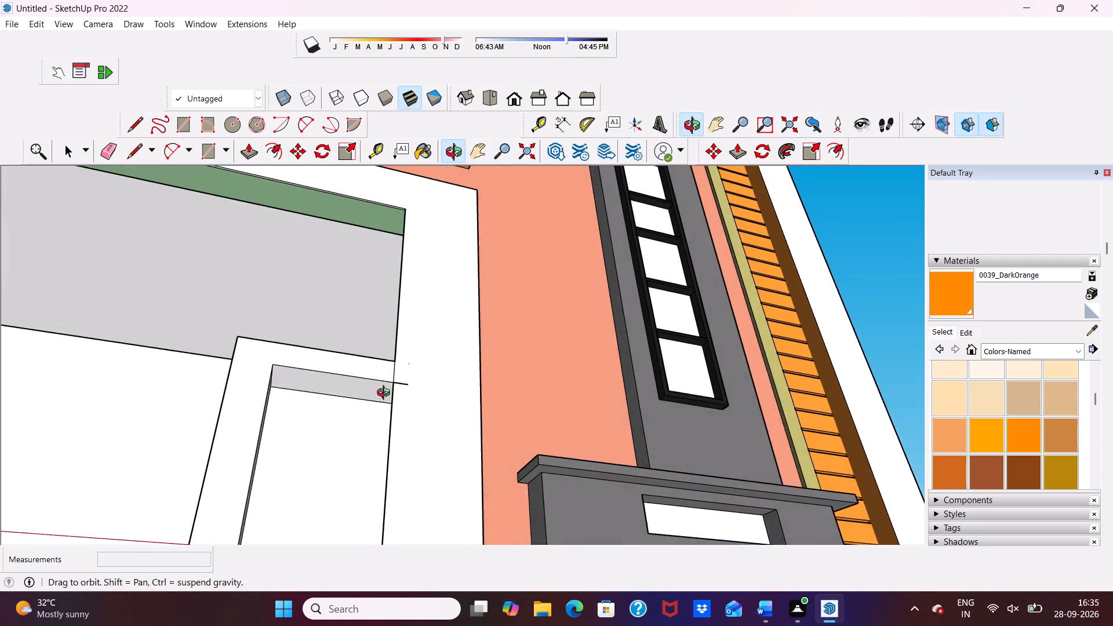
middle_drag(386, 394, 370, 395)
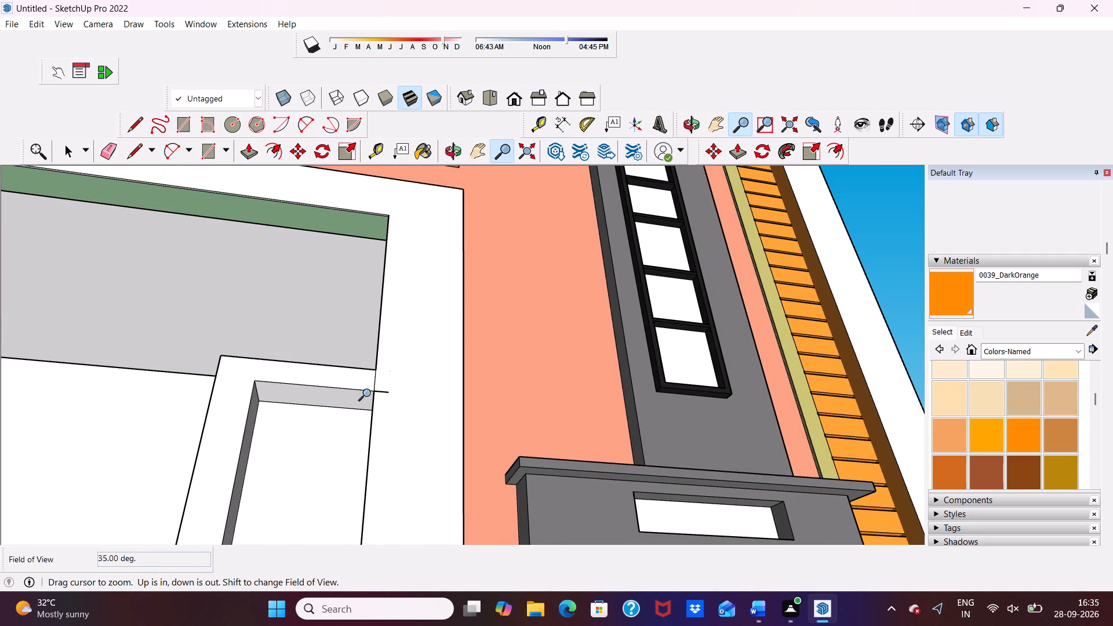
scroll(283, 526, up, 3)
click(305, 436)
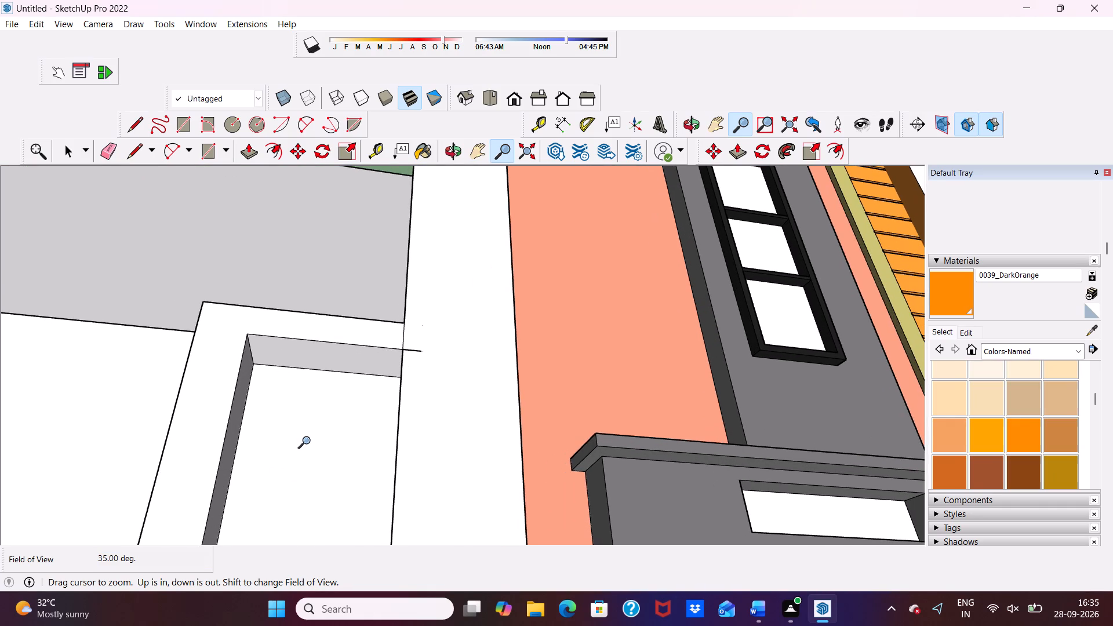
key(space)
click(319, 451)
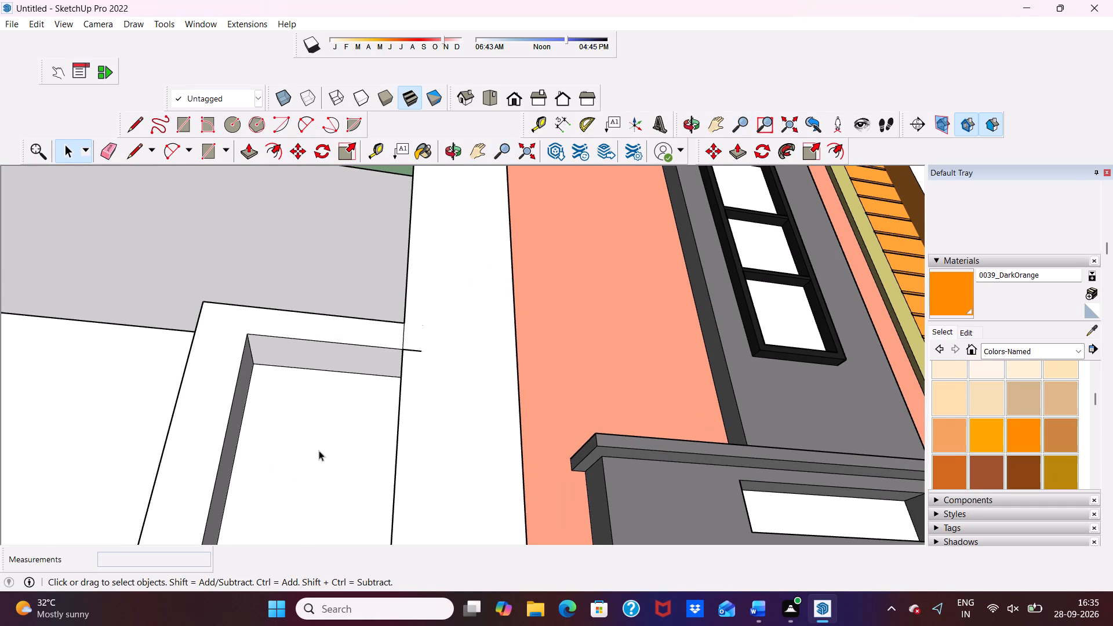
click(243, 149)
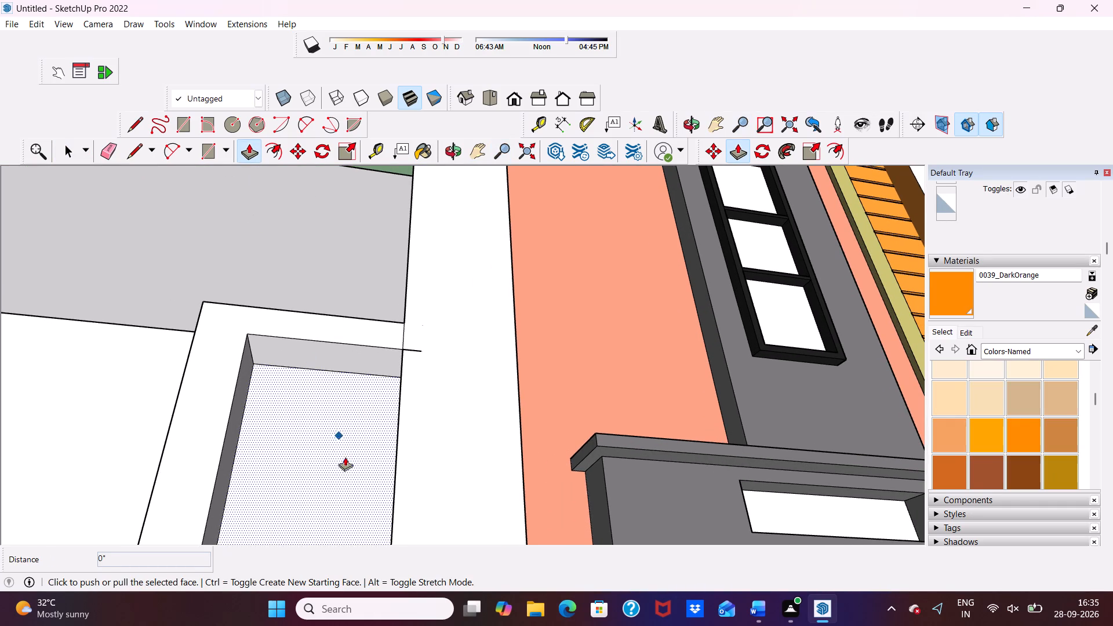
click(321, 469)
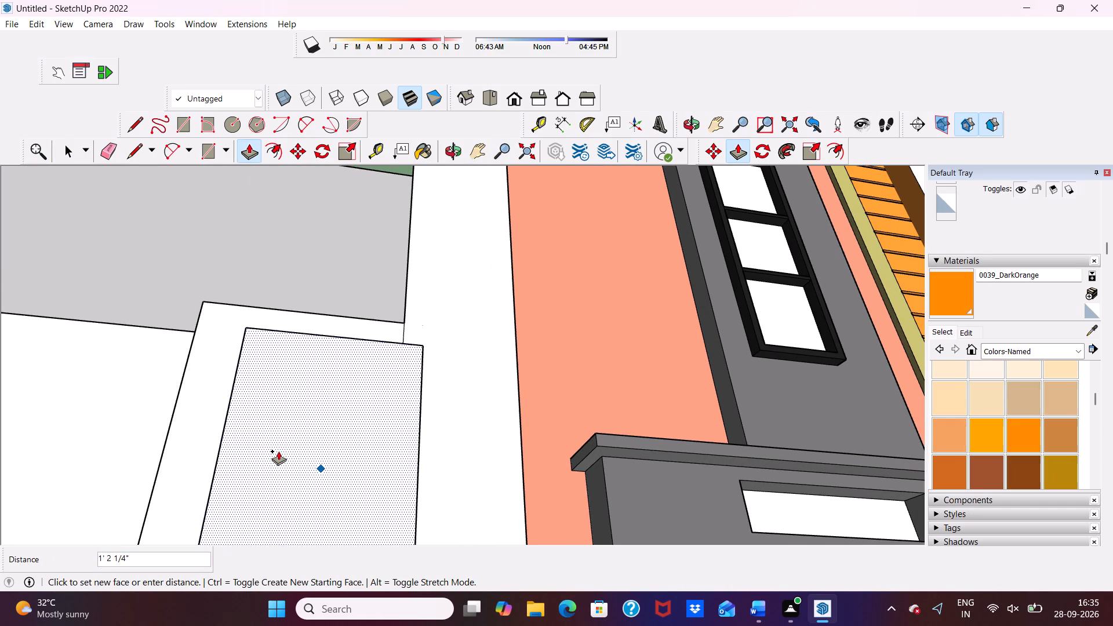
text(9")
key(Return)
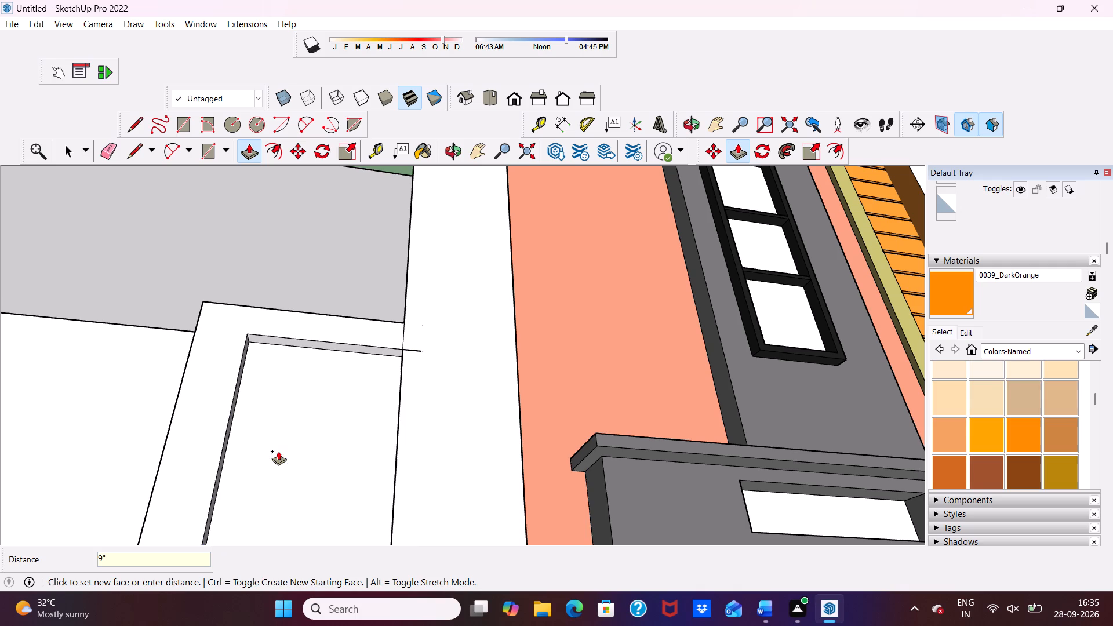
Push/Pull the back face inside the open-topped L-shaped block outwards by 1', level with its front.
scroll(260, 411, down, 5)
middle_drag(320, 375, 268, 509)
scroll(274, 484, up, 2)
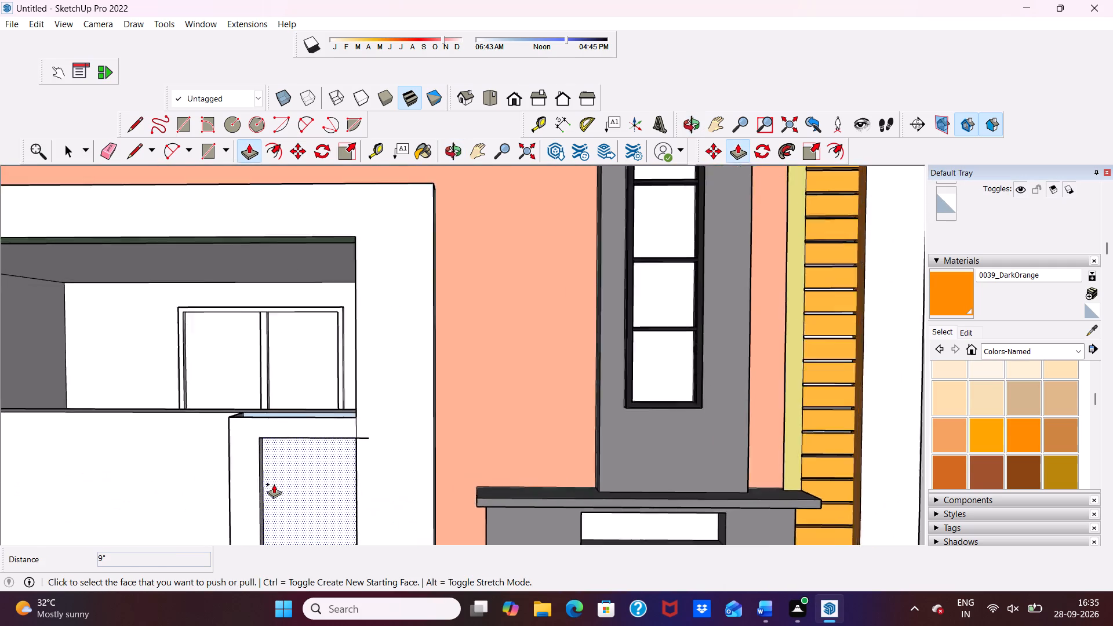
scroll(274, 484, up, 2)
scroll(293, 403, down, 1)
middle_drag(293, 399, 275, 511)
scroll(277, 383, up, 4)
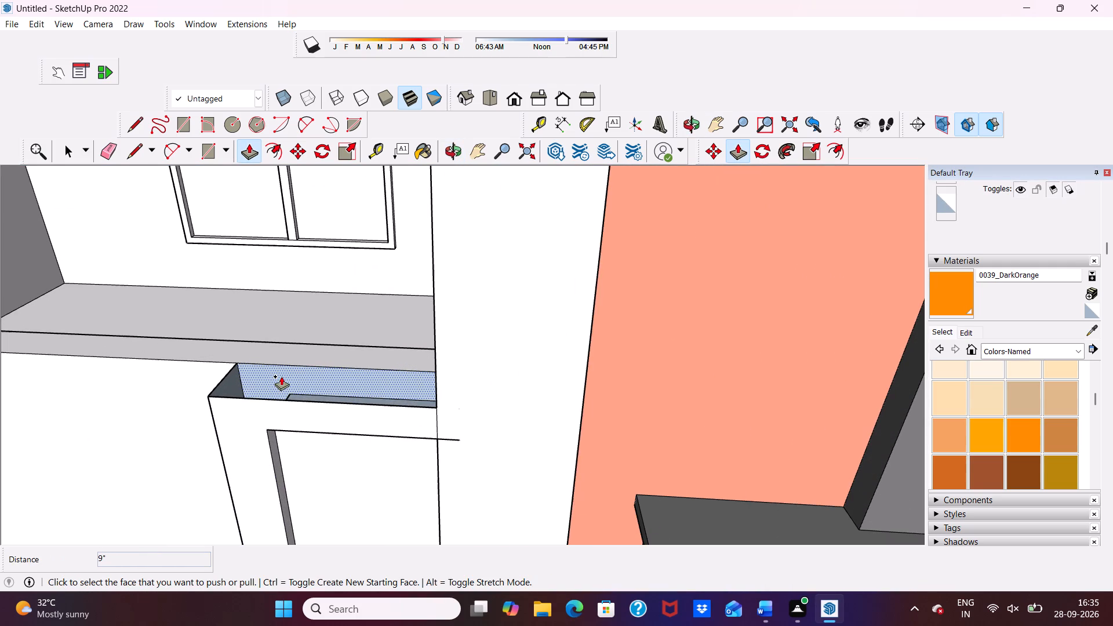
click(281, 376)
click(268, 405)
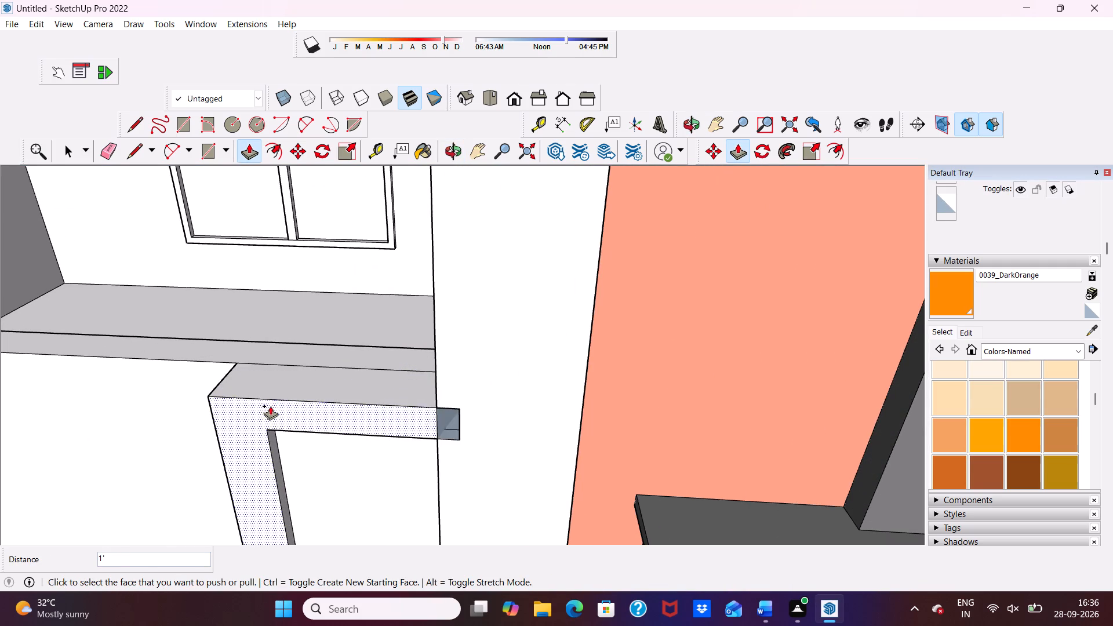
scroll(335, 398, down, 3)
scroll(395, 424, up, 11)
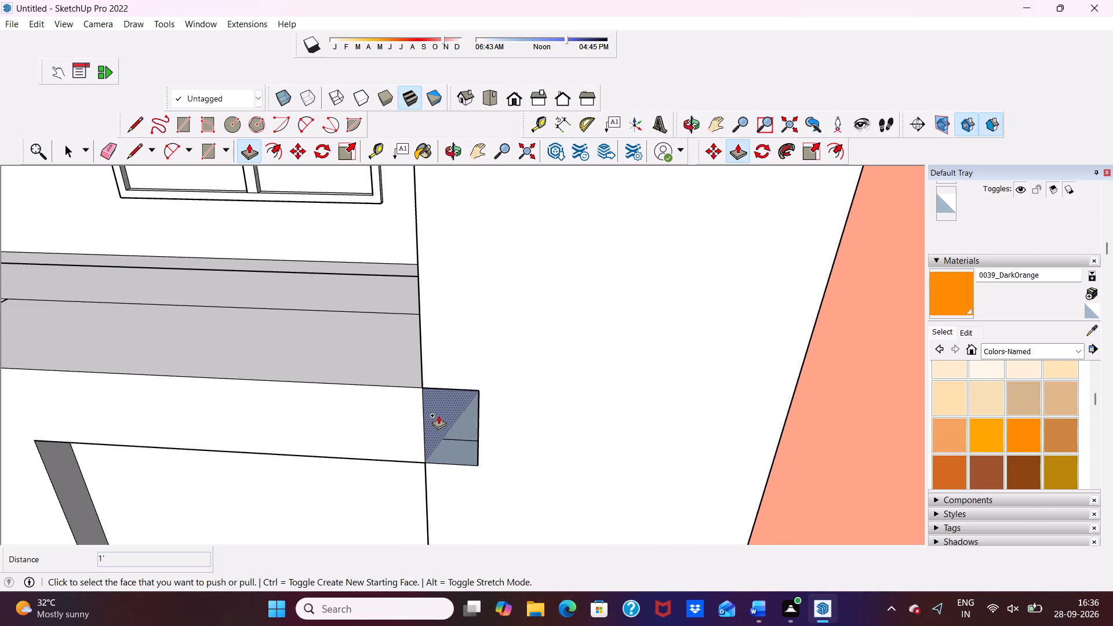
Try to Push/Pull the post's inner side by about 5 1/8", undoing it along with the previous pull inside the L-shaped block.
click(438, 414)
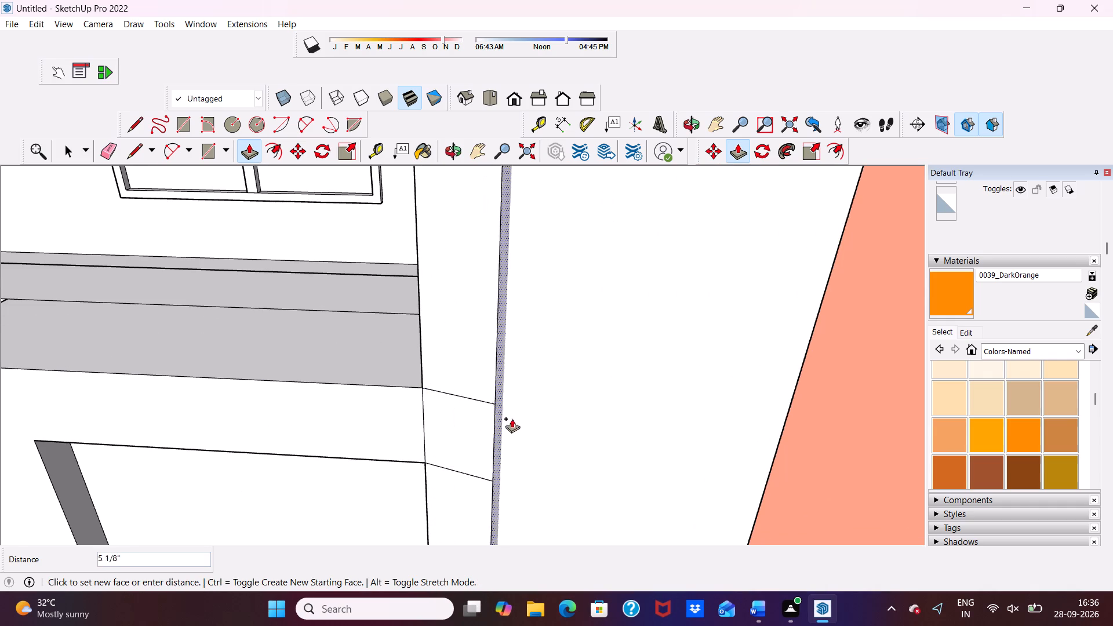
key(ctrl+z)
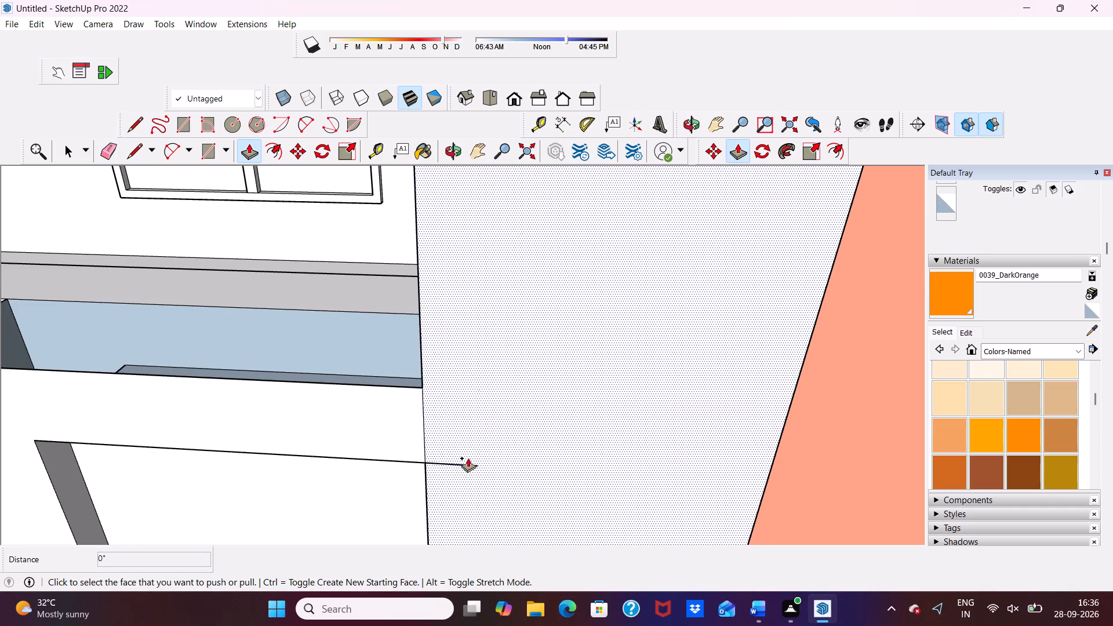
Push/Pull the back face inside the open-topped L-shaped block outwards by 1', level with its front.
scroll(355, 372, up, 3)
scroll(344, 373, down, 1)
middle_drag(344, 371, 335, 420)
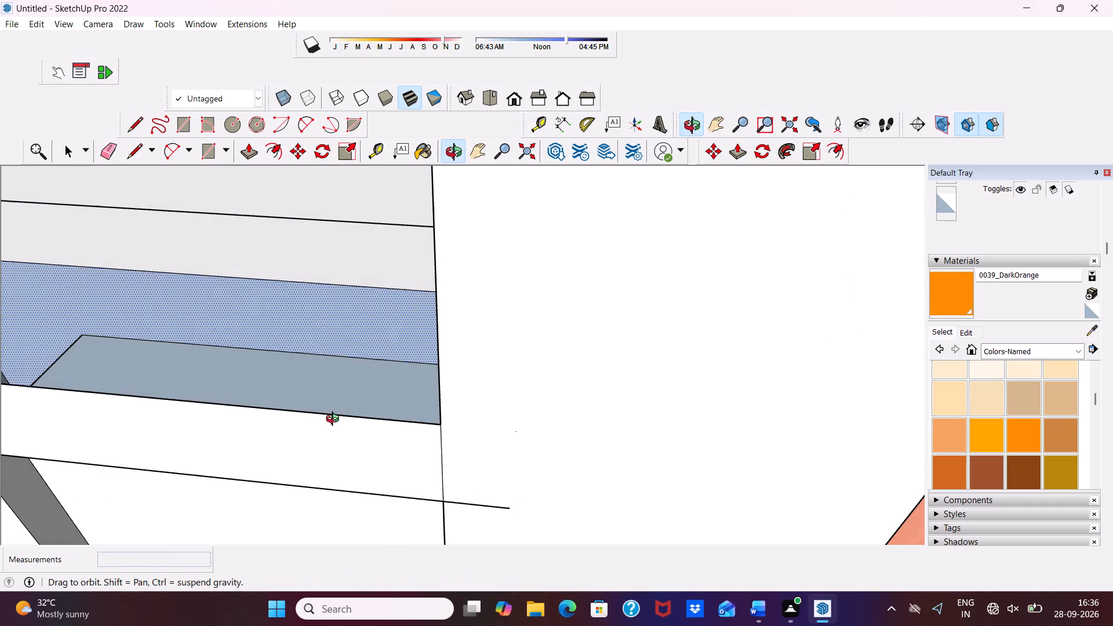
middle_drag(335, 420, 335, 421)
click(326, 392)
scroll(297, 307, down, 4)
middle_drag(297, 305, 362, 332)
key(ctrl+z)
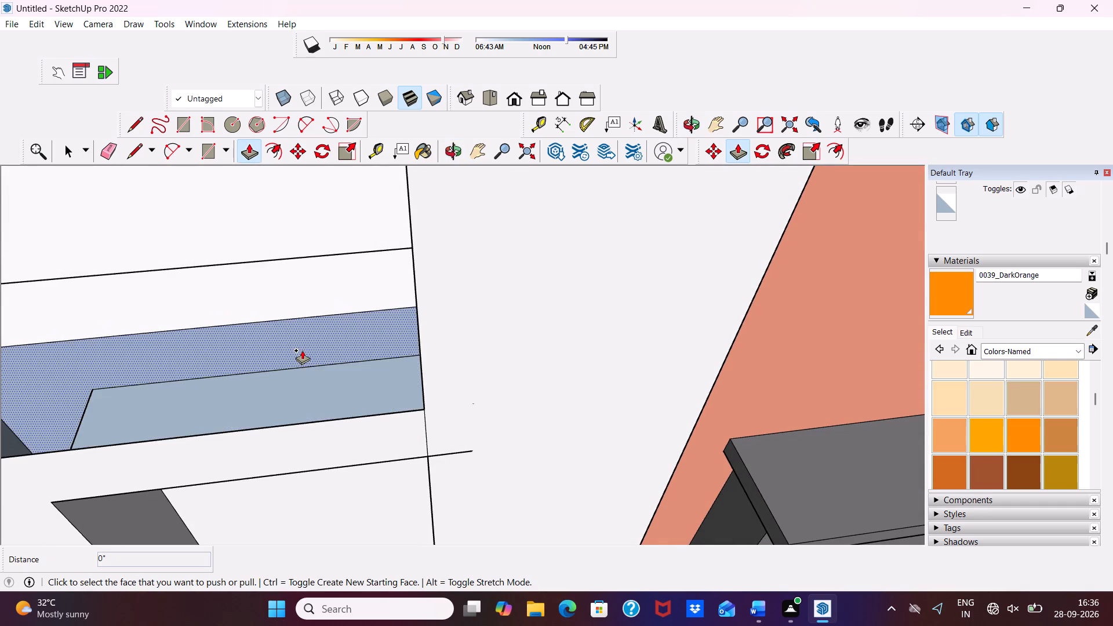
click(302, 349)
scroll(299, 368, down, 8)
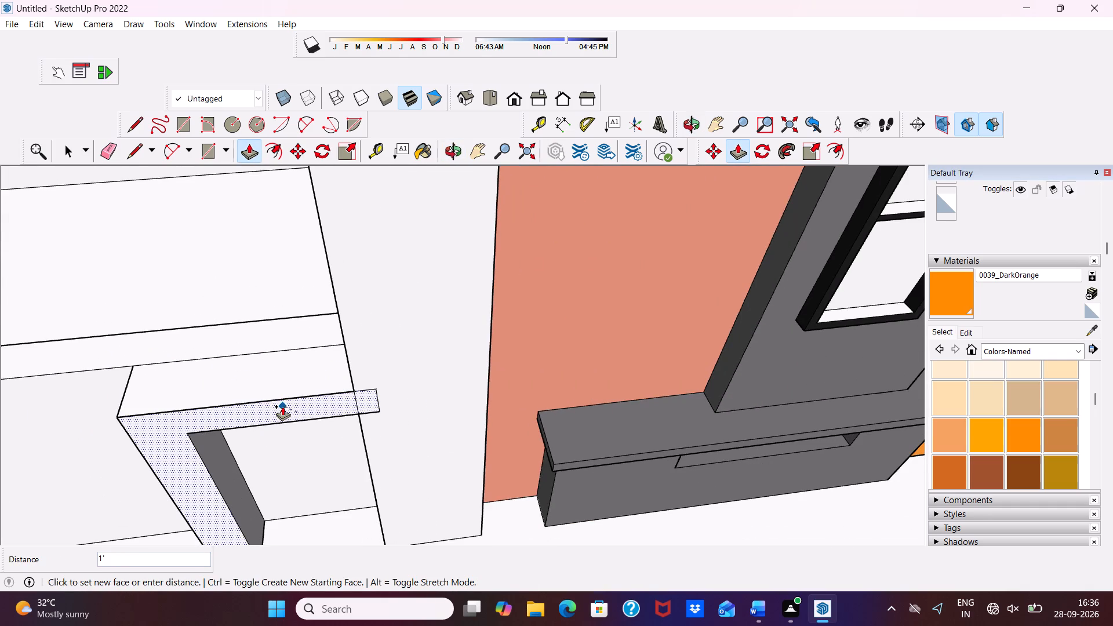
click(282, 405)
Push/Pull the exposed face inside the open stub where the L-shaped block's top arm meets the post by about 4 1/16".
middle_drag(332, 403, 388, 305)
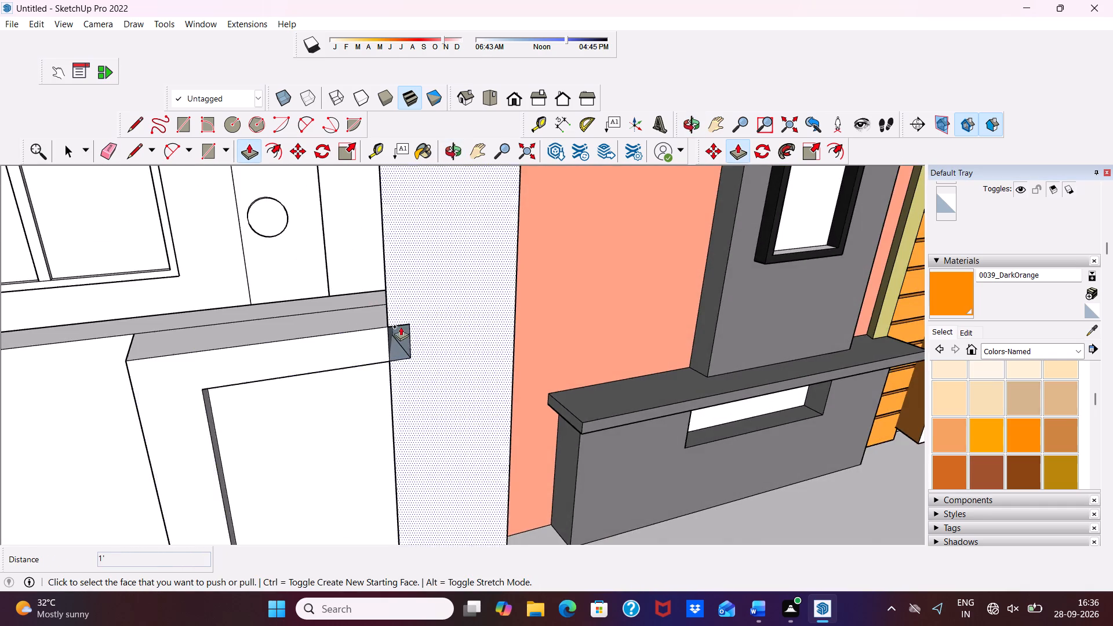
scroll(405, 336, up, 4)
click(405, 334)
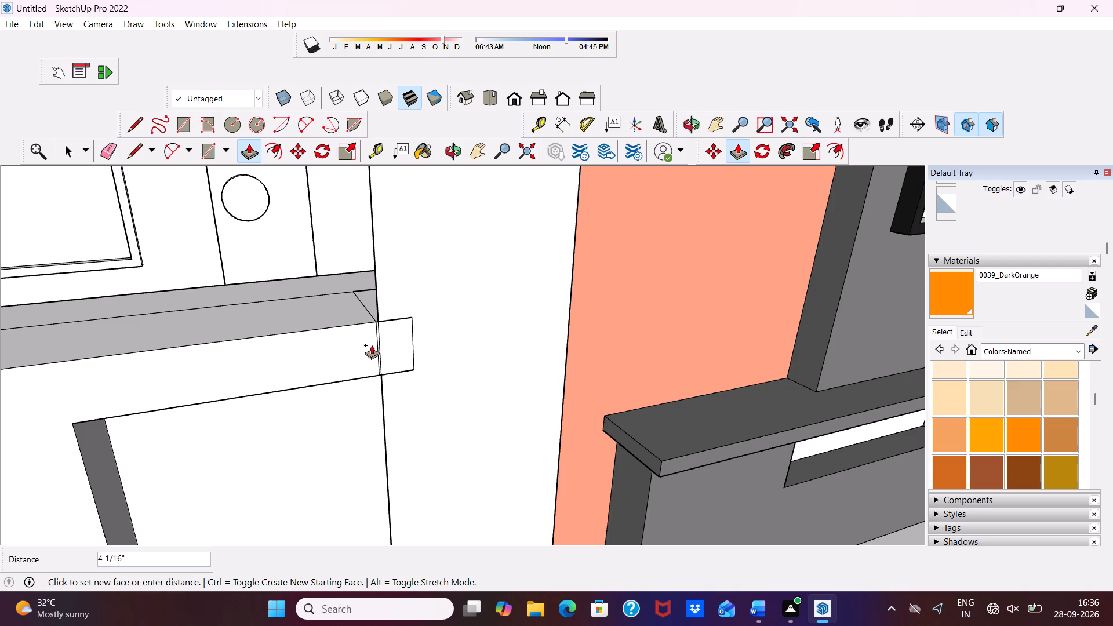
click(366, 347)
Erase the thin vertical edge on the top arm's front face just beside the post.
key(space)
scroll(384, 341, down, 1)
middle_drag(384, 339, 380, 336)
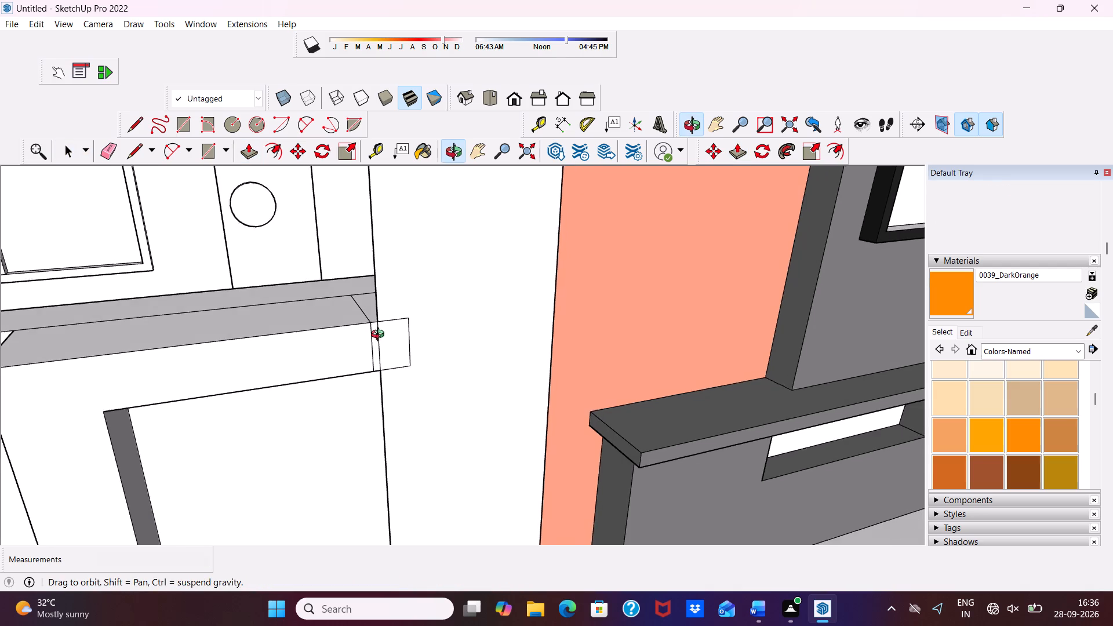
middle_drag(380, 336, 328, 291)
drag(112, 146, 112, 152)
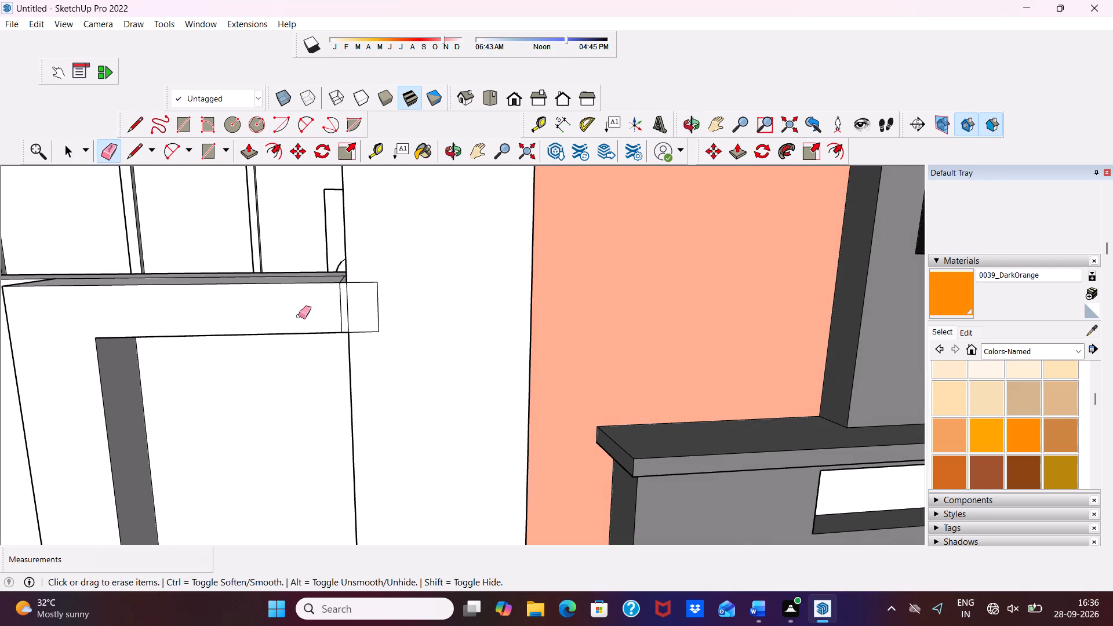
scroll(336, 318, up, 5)
click(343, 282)
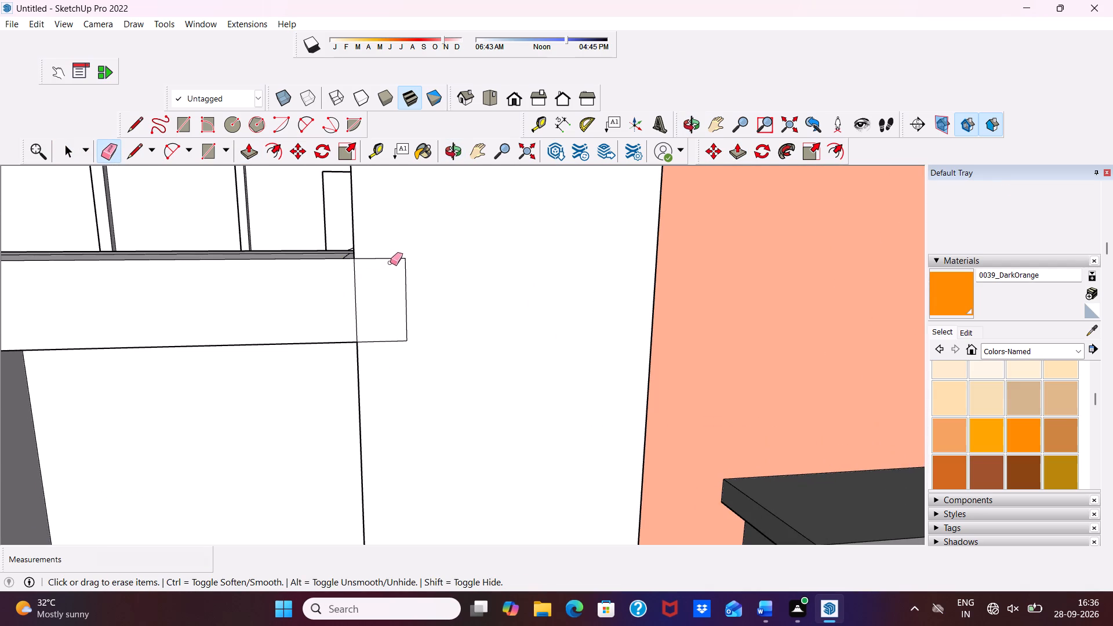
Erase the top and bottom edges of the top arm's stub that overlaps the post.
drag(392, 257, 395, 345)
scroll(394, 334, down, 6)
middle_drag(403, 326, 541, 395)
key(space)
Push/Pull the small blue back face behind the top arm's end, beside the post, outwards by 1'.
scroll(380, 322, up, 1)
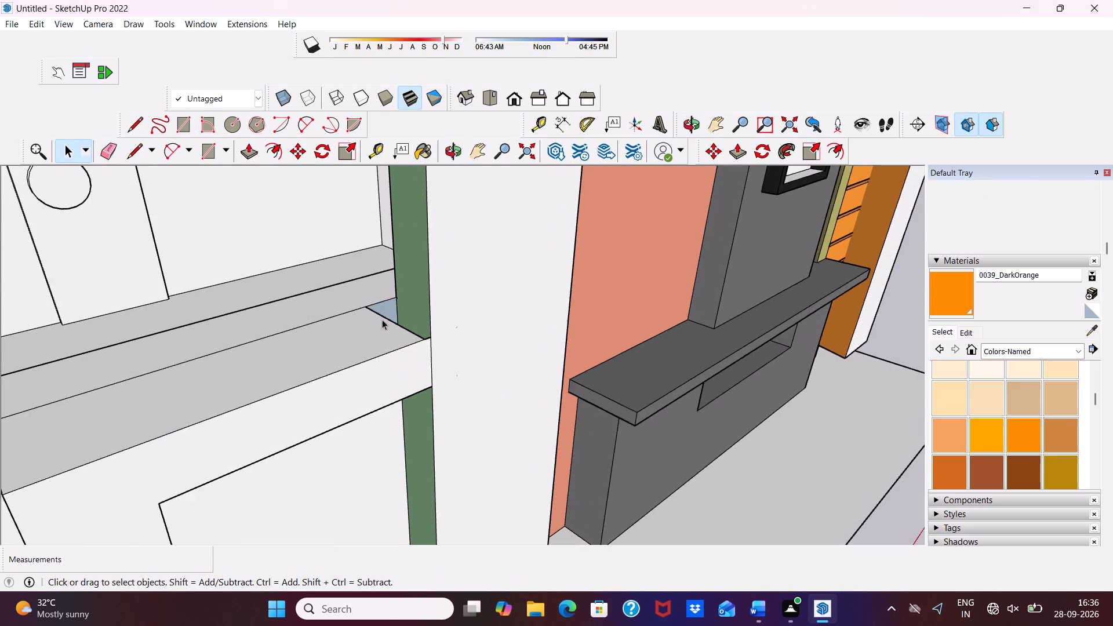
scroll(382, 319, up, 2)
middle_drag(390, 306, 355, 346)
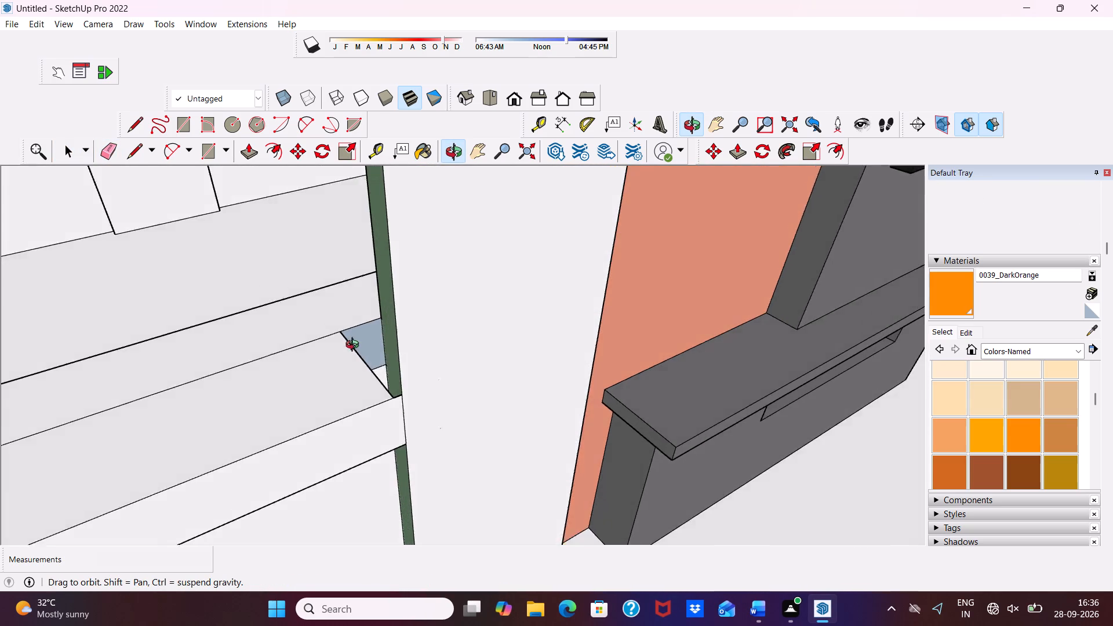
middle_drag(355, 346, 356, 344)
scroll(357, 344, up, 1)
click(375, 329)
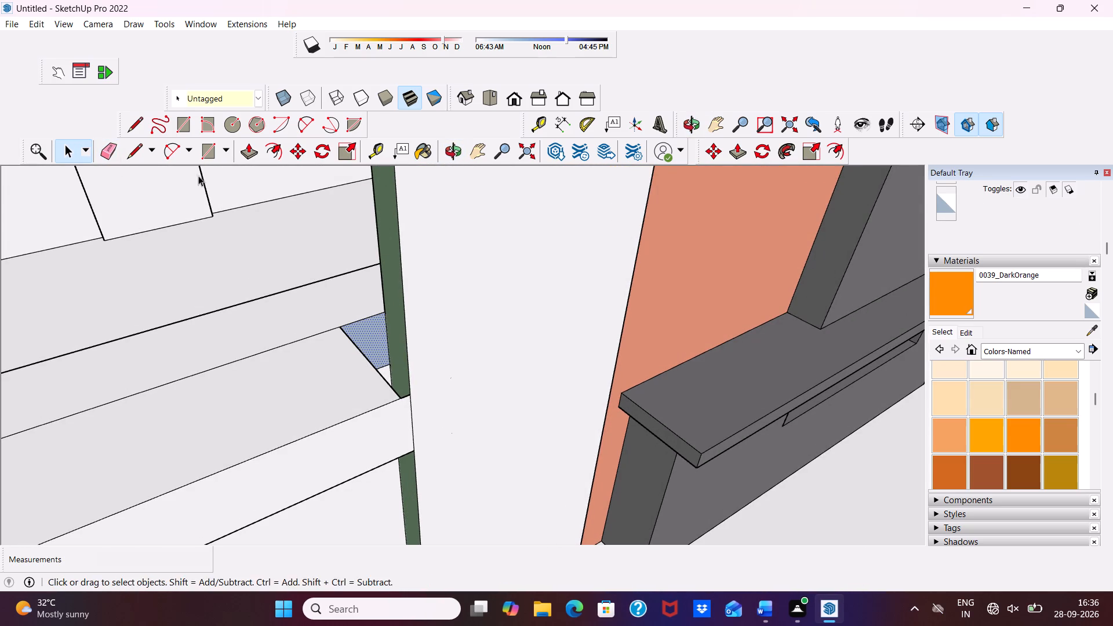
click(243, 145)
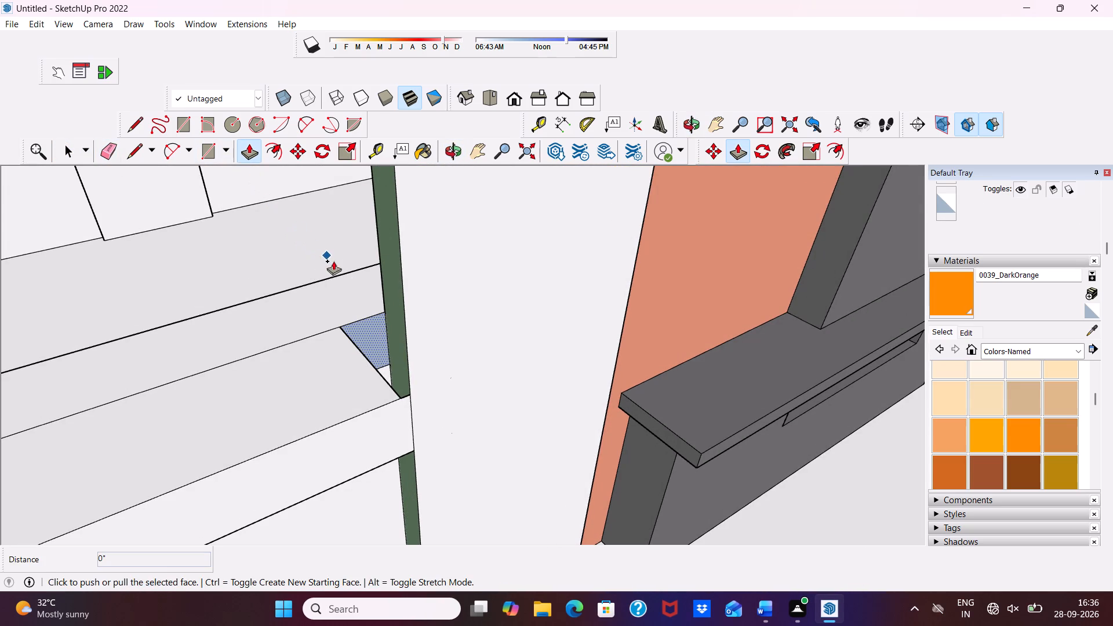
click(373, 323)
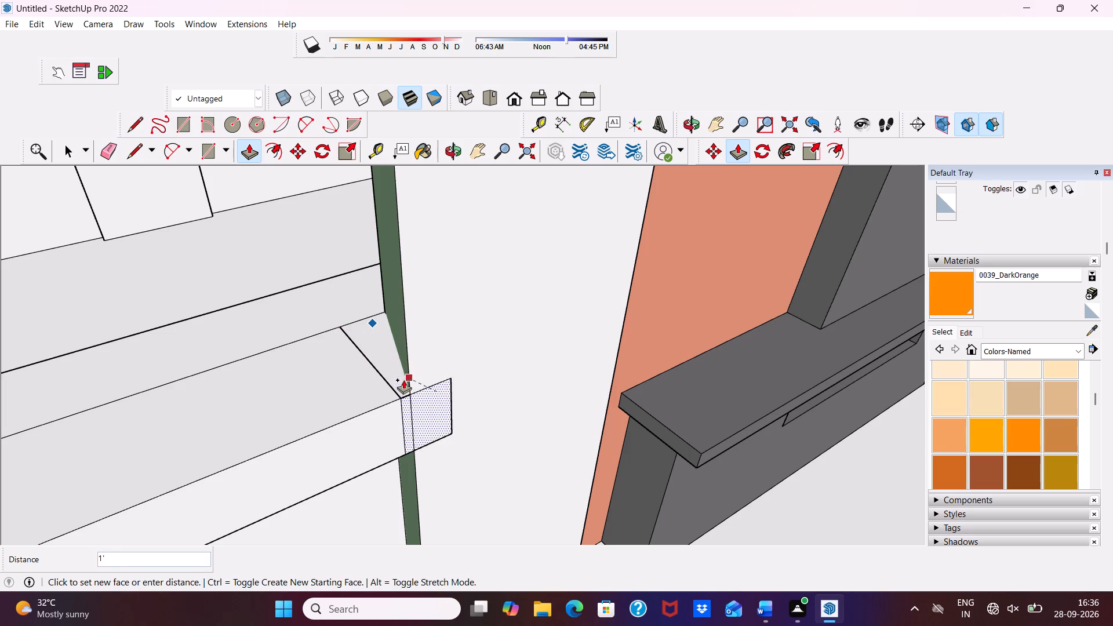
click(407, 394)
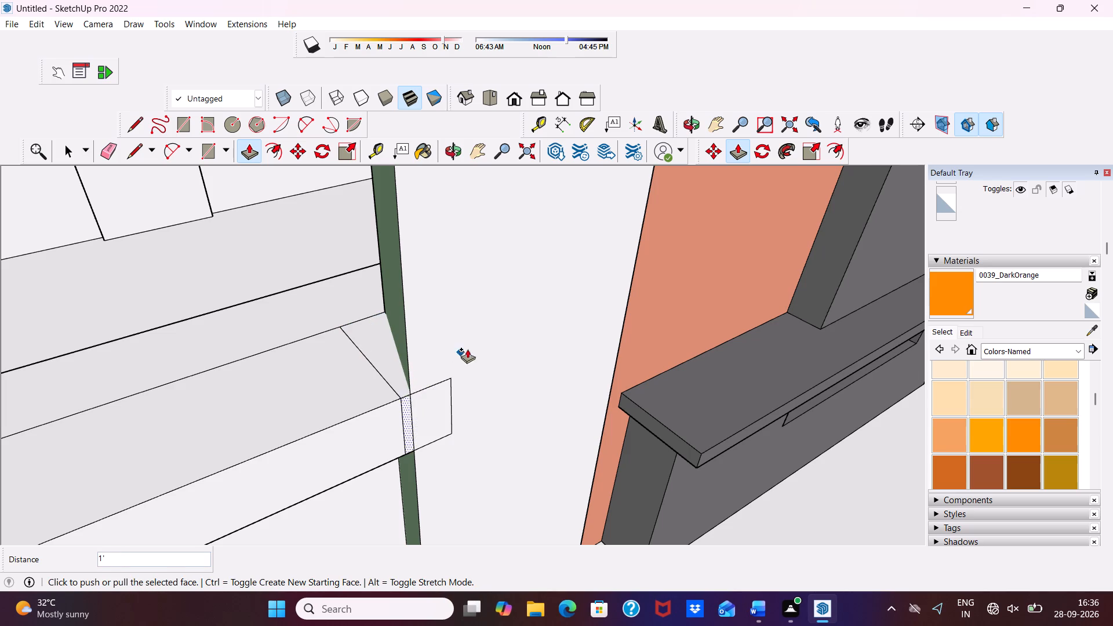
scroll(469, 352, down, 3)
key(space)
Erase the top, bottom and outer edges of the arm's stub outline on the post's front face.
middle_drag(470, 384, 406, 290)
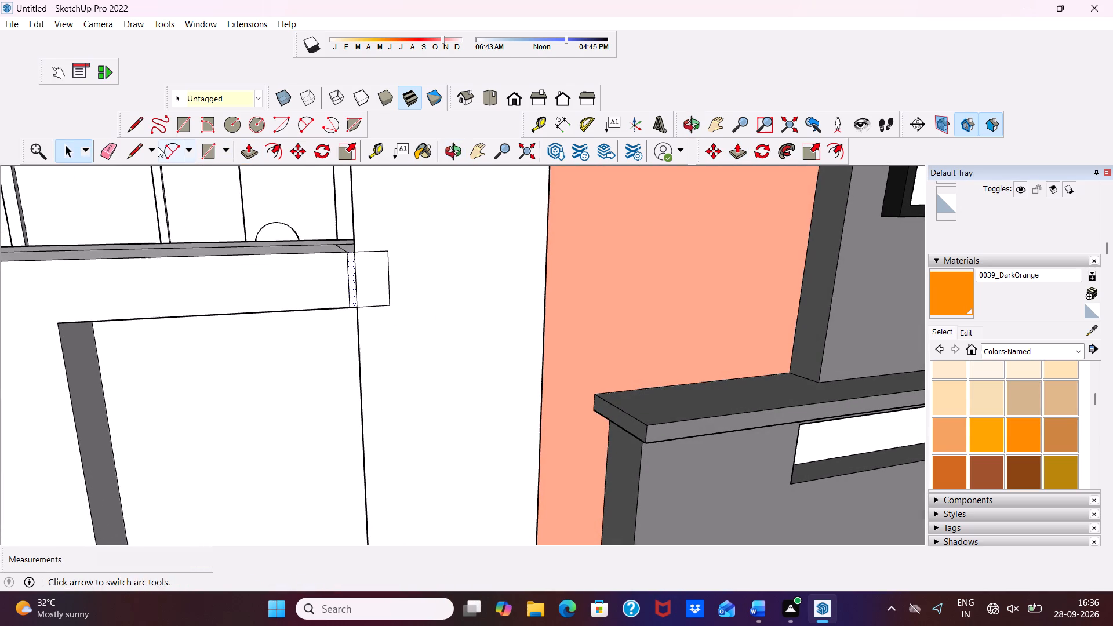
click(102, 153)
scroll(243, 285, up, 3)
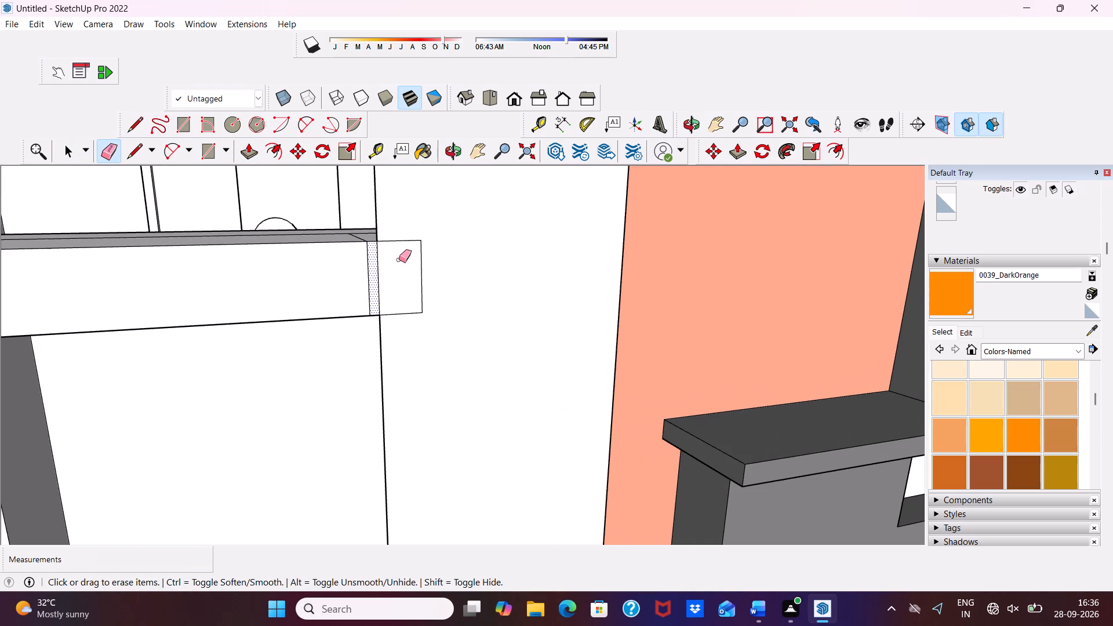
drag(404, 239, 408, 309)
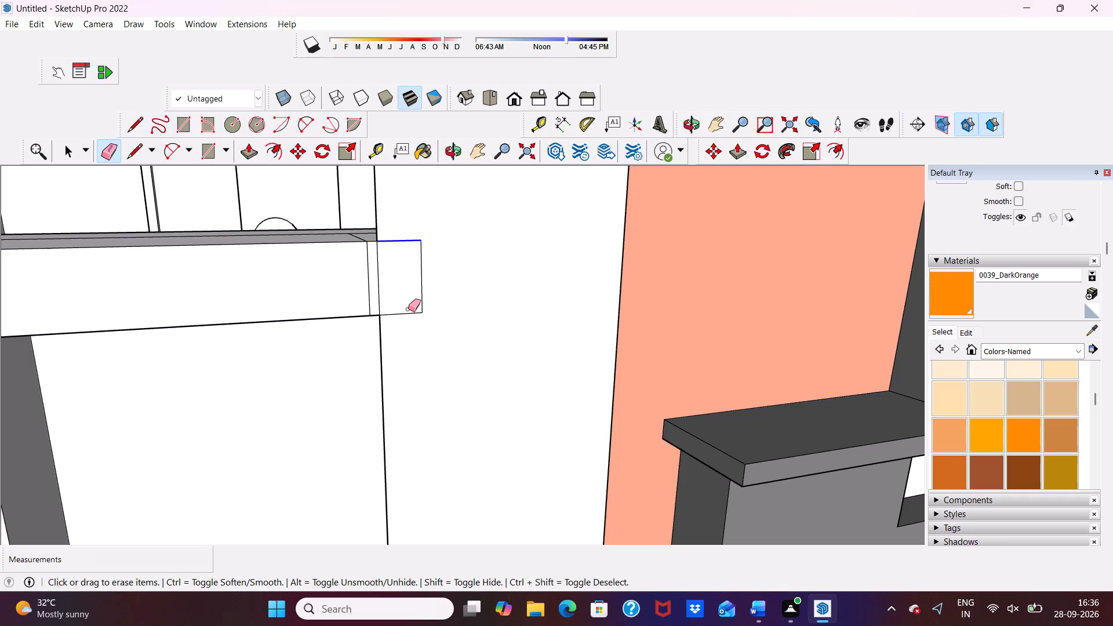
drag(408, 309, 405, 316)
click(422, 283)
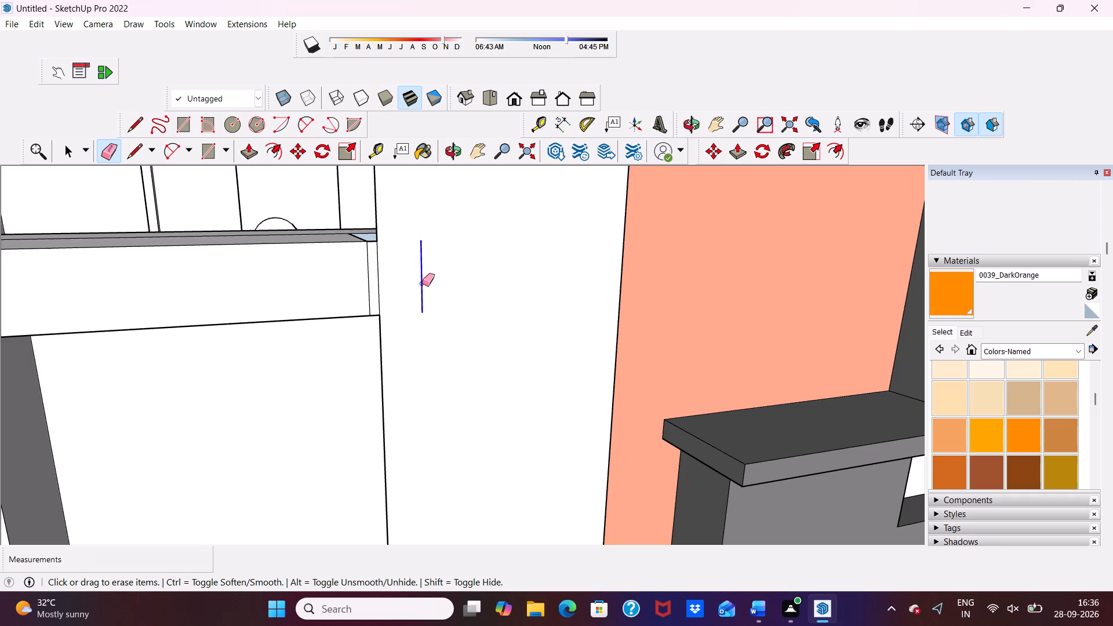
Inspect the joint between the L-shaped block's top arm and the post from several angles, including the front view.
scroll(420, 290, down, 8)
middle_drag(412, 316, 602, 405)
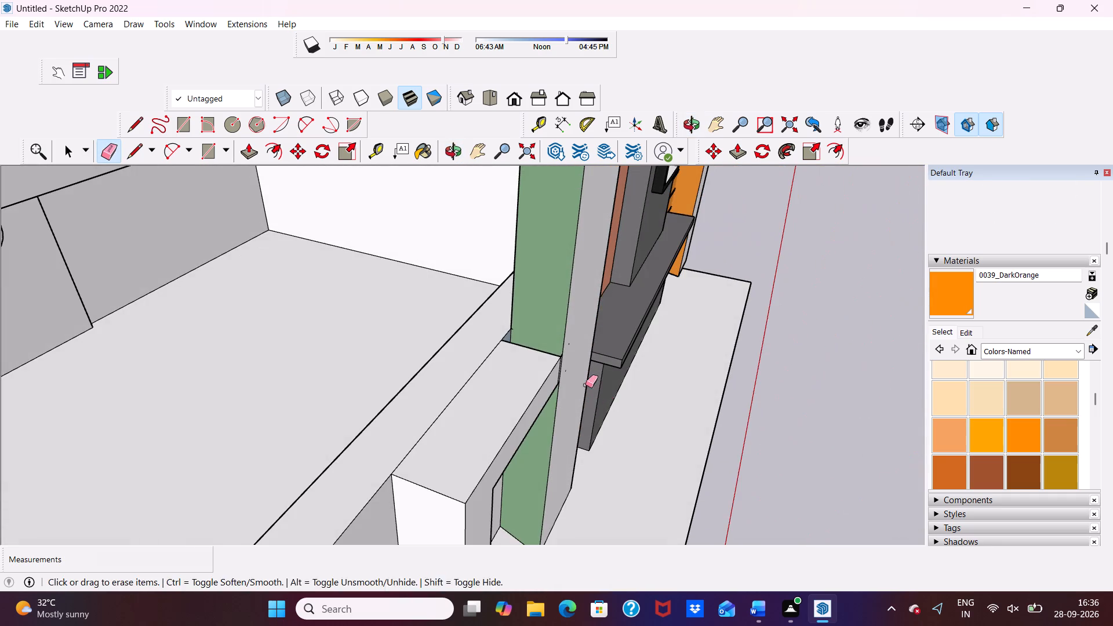
middle_drag(527, 349, 277, 301)
scroll(300, 284, down, 2)
scroll(298, 310, up, 1)
scroll(298, 318, down, 1)
middle_drag(298, 320, 332, 268)
scroll(332, 267, up, 8)
middle_drag(314, 289, 345, 424)
middle_drag(294, 333, 379, 366)
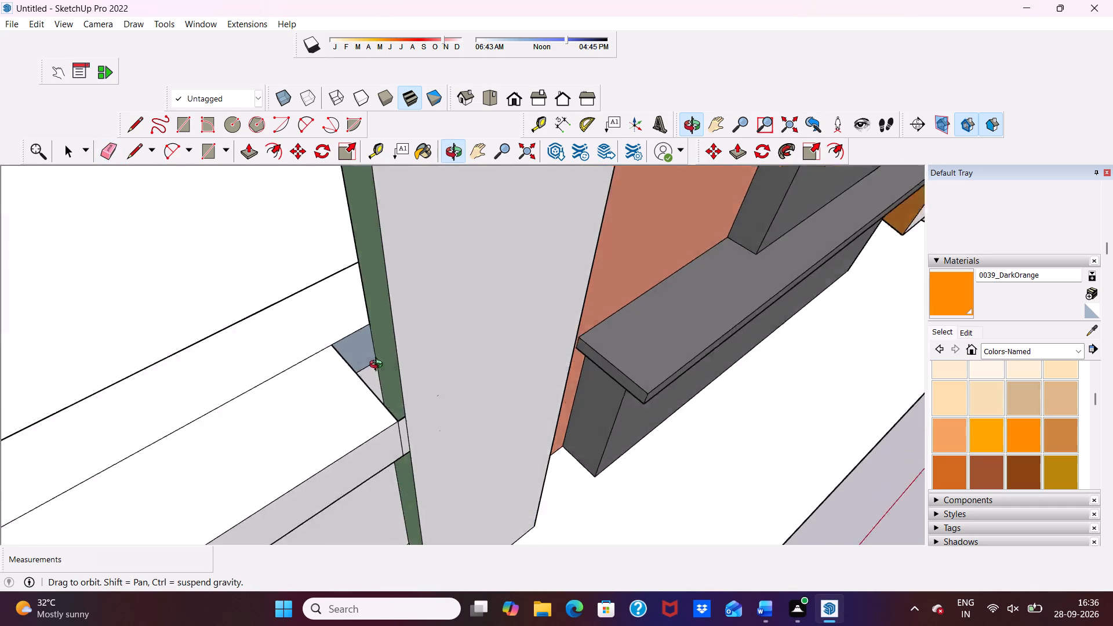
middle_drag(379, 366, 573, 433)
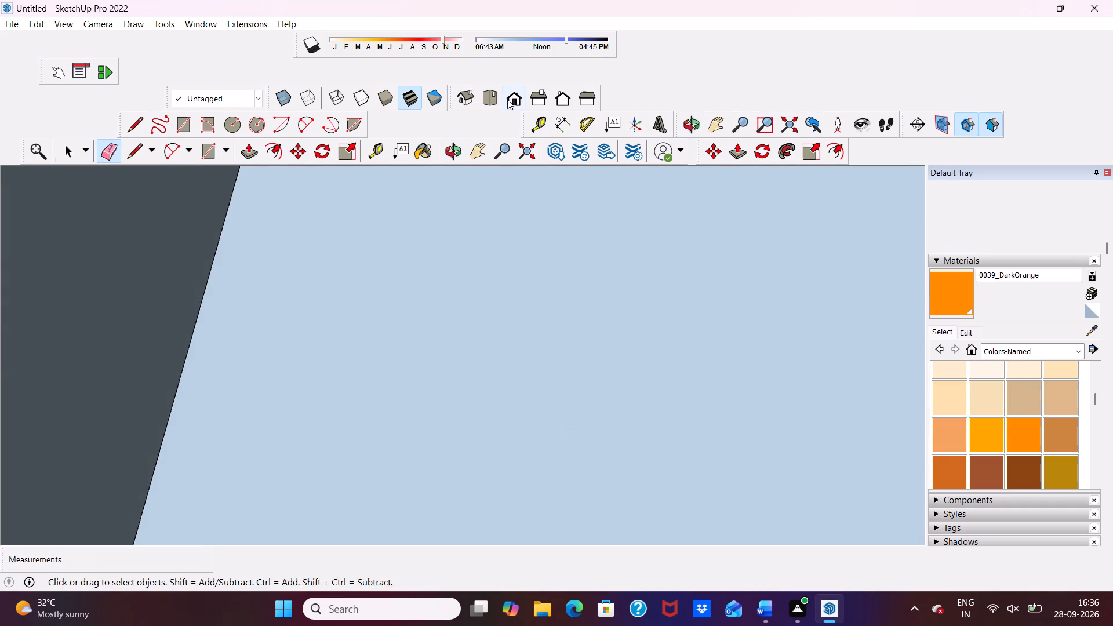
key(space)
click(514, 95)
scroll(483, 175, down, 15)
middle_drag(524, 335, 517, 302)
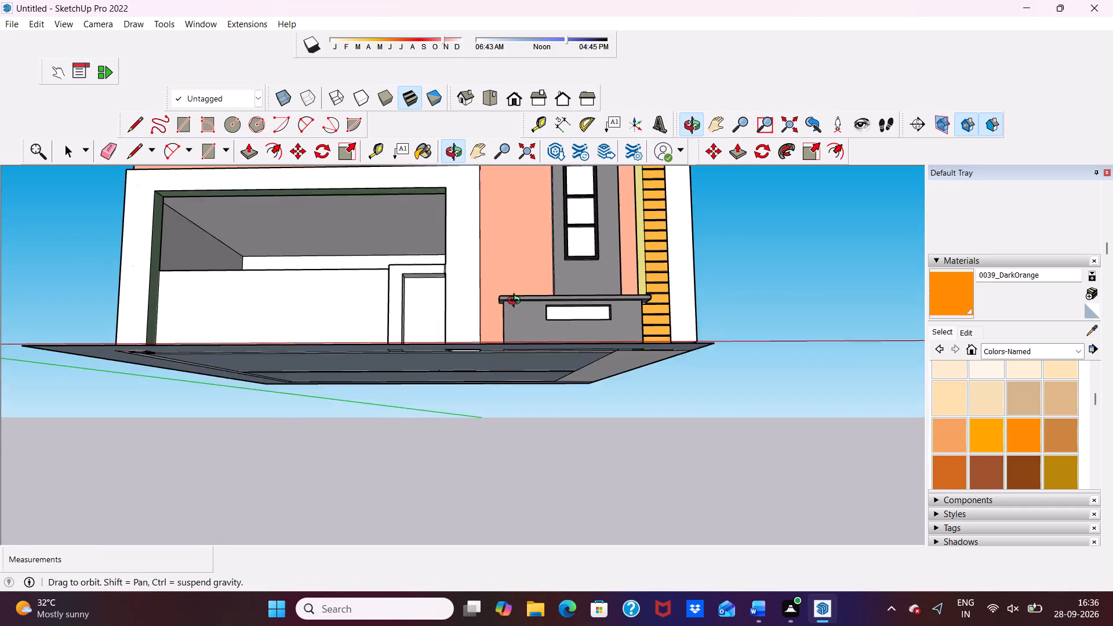
middle_drag(517, 302, 518, 377)
scroll(471, 305, up, 5)
middle_drag(359, 279, 448, 371)
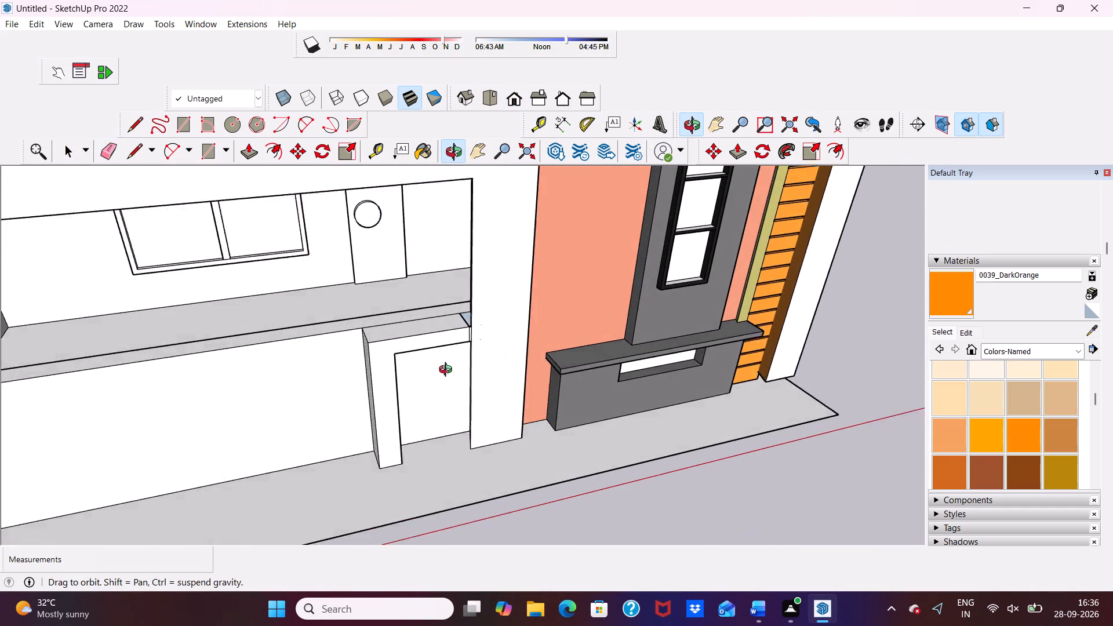
middle_drag(448, 371, 471, 370)
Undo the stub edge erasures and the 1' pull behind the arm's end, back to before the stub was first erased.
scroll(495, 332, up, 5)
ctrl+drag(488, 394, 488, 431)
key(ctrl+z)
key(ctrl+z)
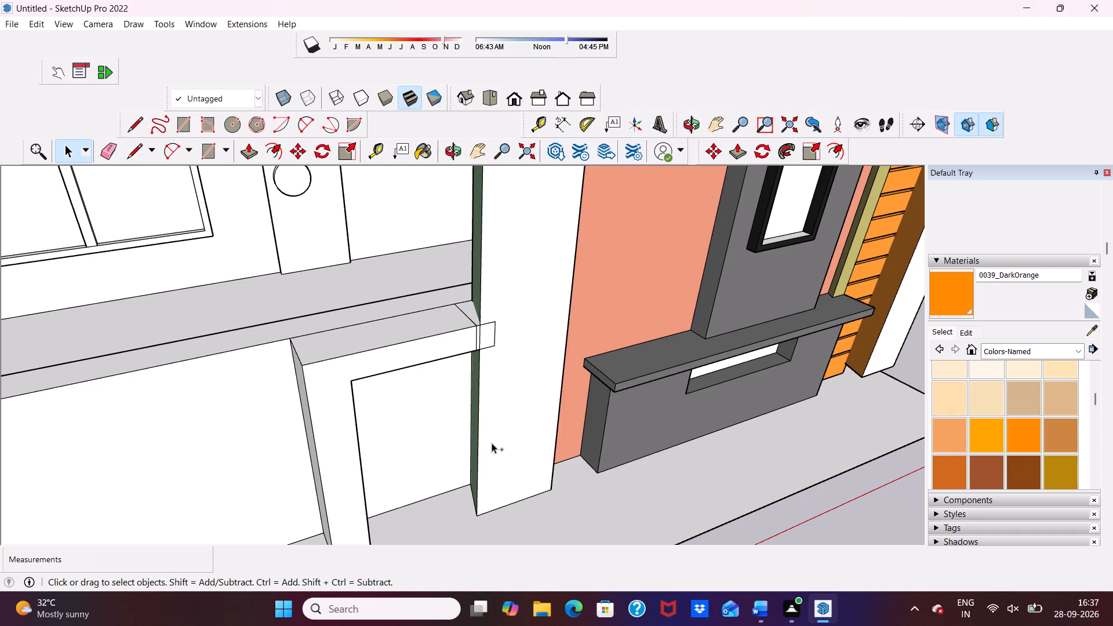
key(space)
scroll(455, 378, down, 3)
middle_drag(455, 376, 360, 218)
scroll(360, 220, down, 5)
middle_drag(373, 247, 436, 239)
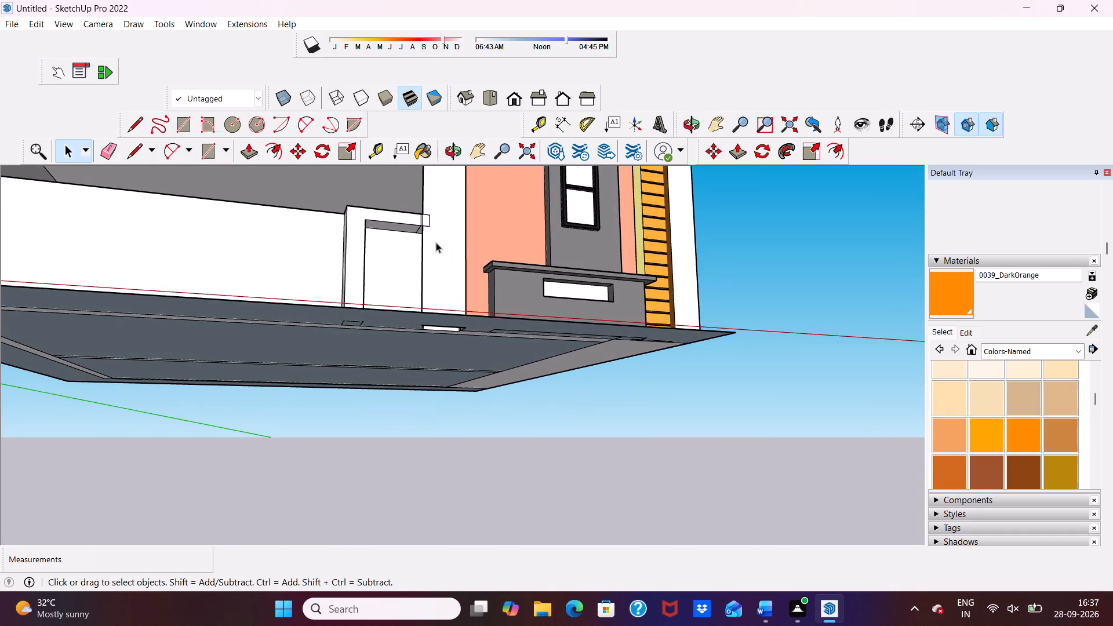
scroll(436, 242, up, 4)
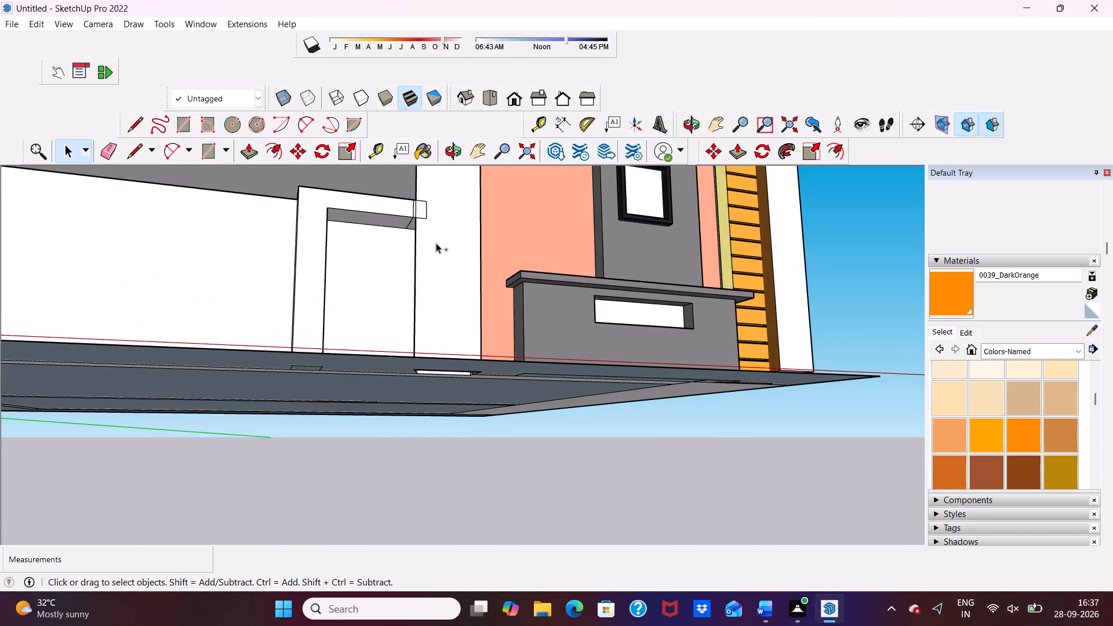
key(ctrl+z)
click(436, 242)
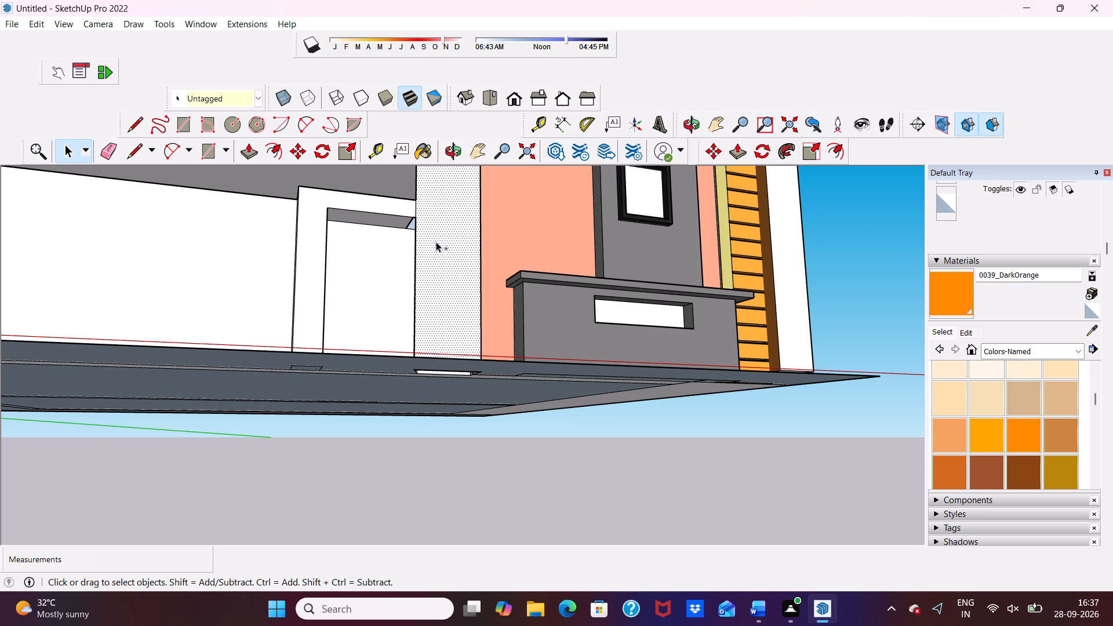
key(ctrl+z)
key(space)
Push/Pull the recess face inside the L-shaped block, beside the ground-floor post, outwards by 6".
scroll(350, 274, down, 4)
scroll(475, 464, down, 1)
middle_drag(475, 463, 439, 593)
click(796, 352)
scroll(341, 476, down, 3)
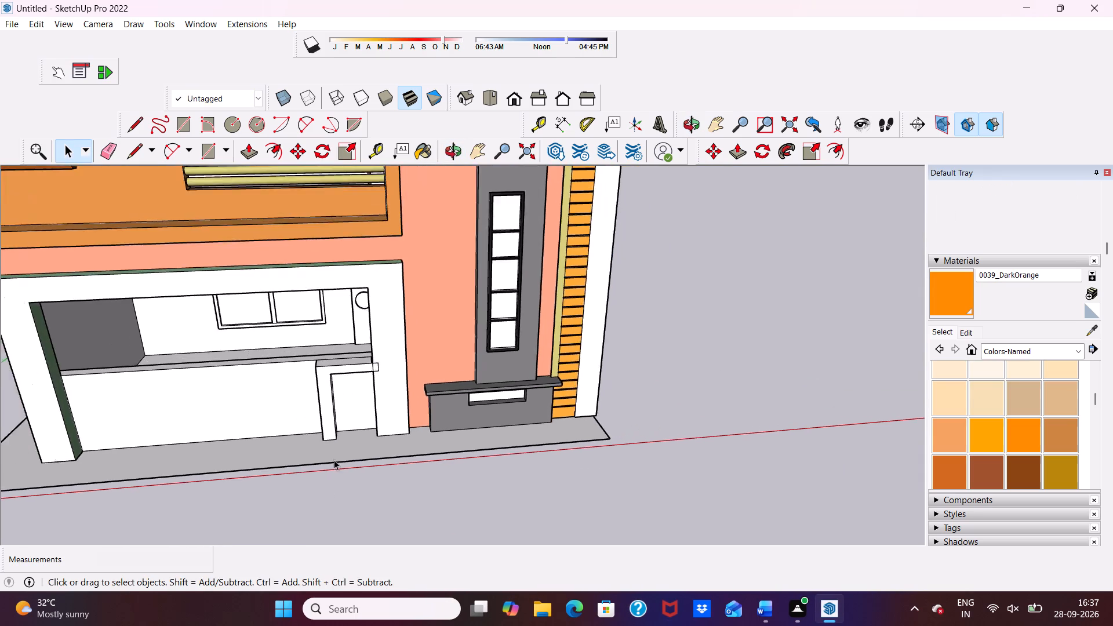
scroll(335, 451, up, 5)
middle_drag(357, 321, 291, 296)
scroll(357, 321, down, 1)
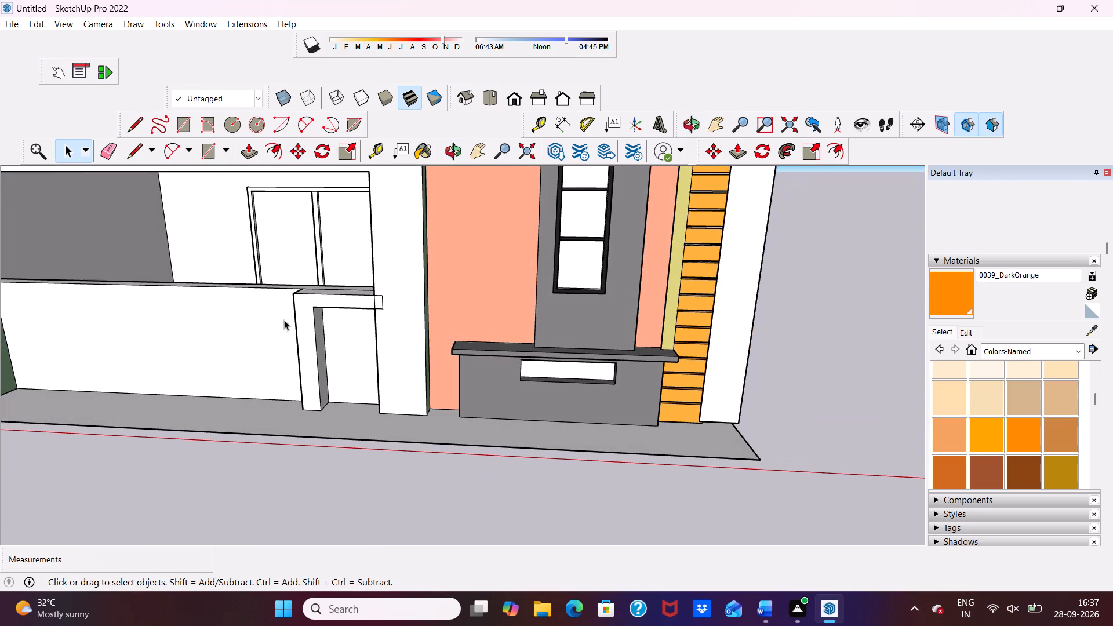
scroll(315, 362, up, 4)
click(347, 345)
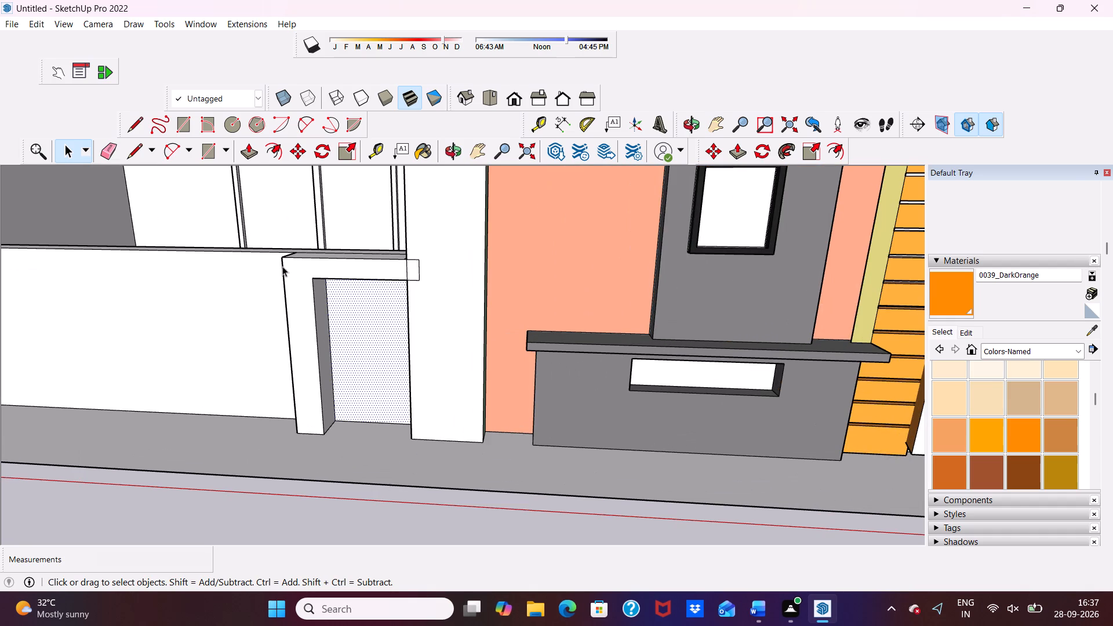
click(250, 140)
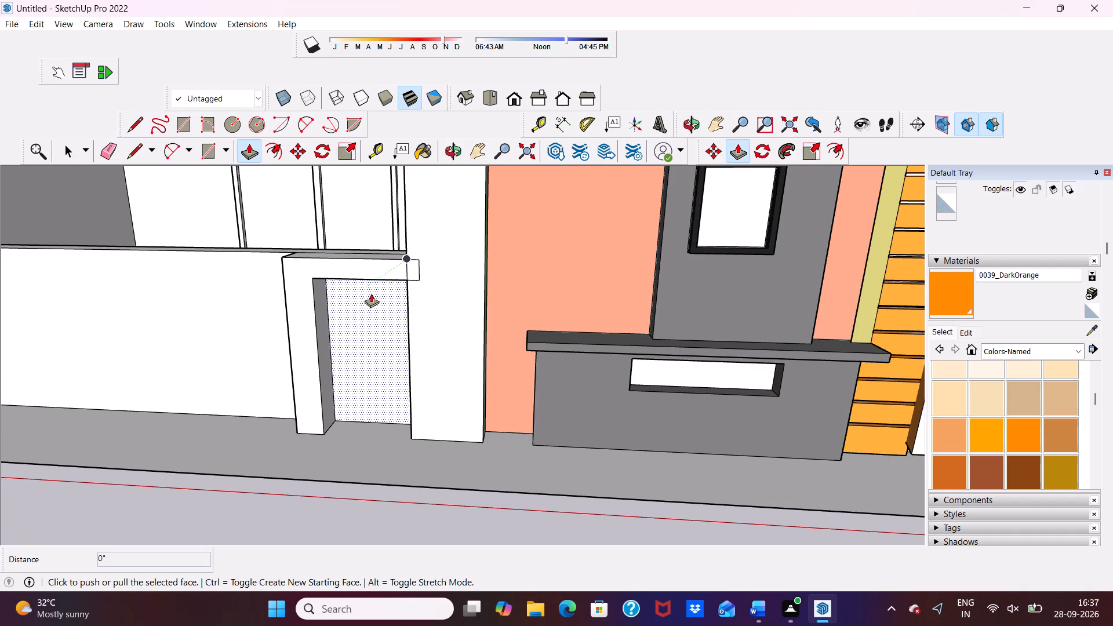
click(371, 300)
key(3)
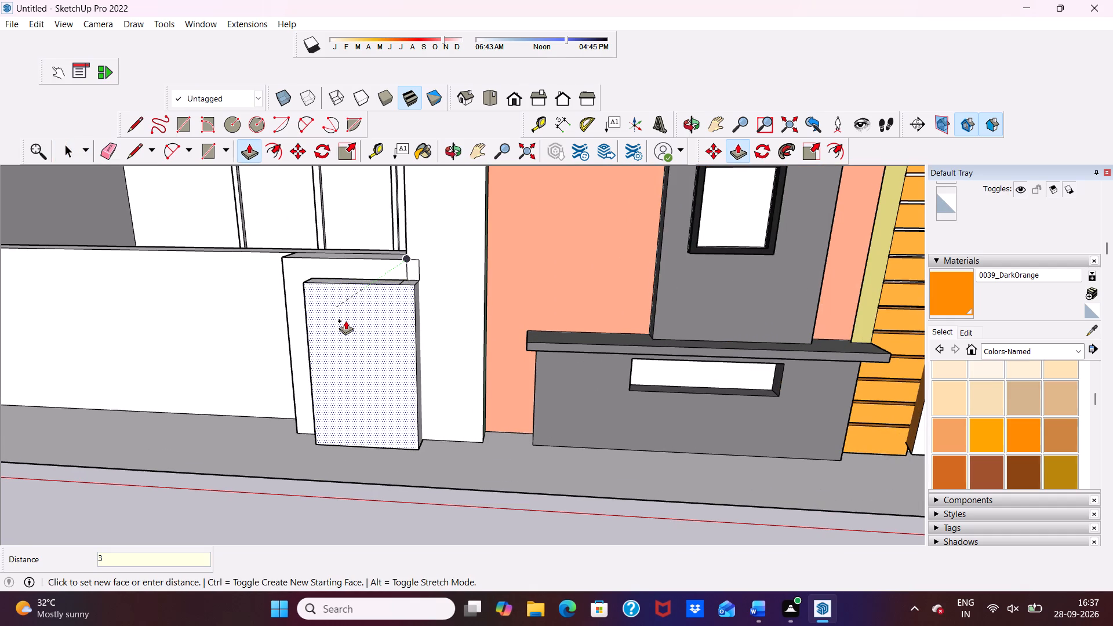
key(BackSpace)
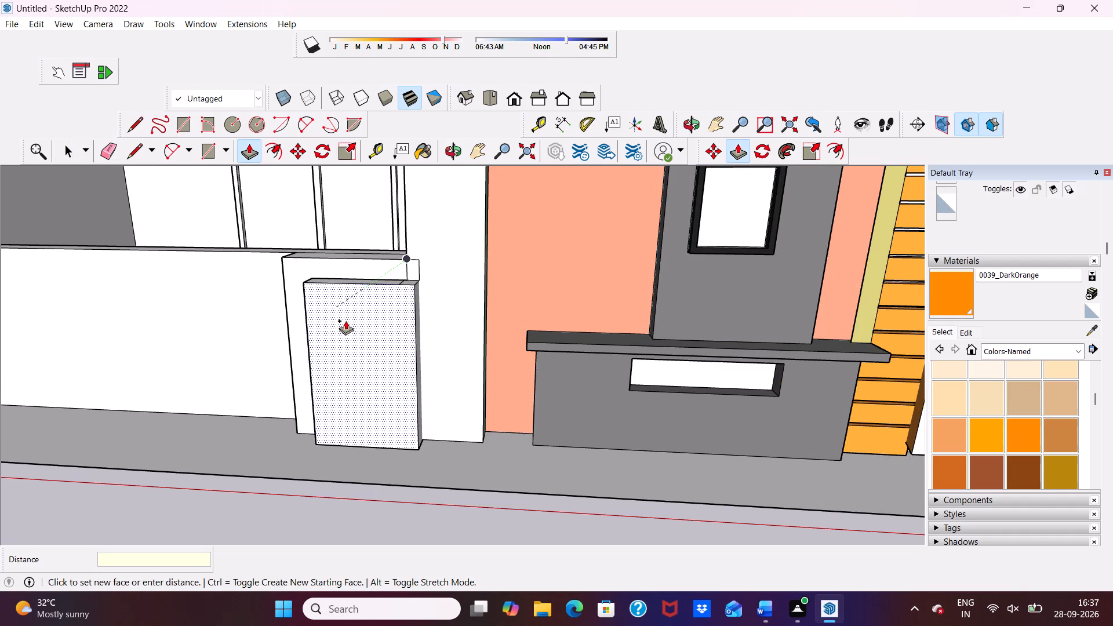
text(6")
key(Return)
right_click(355, 326)
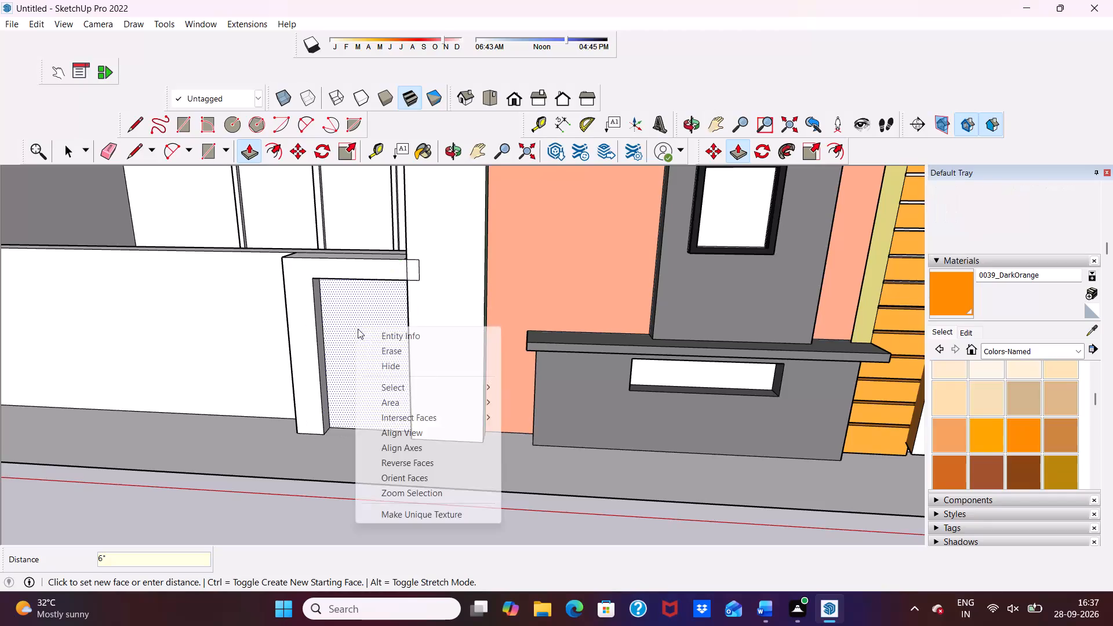
scroll(392, 373, down, 2)
key(space)
middle_drag(271, 422, 296, 238)
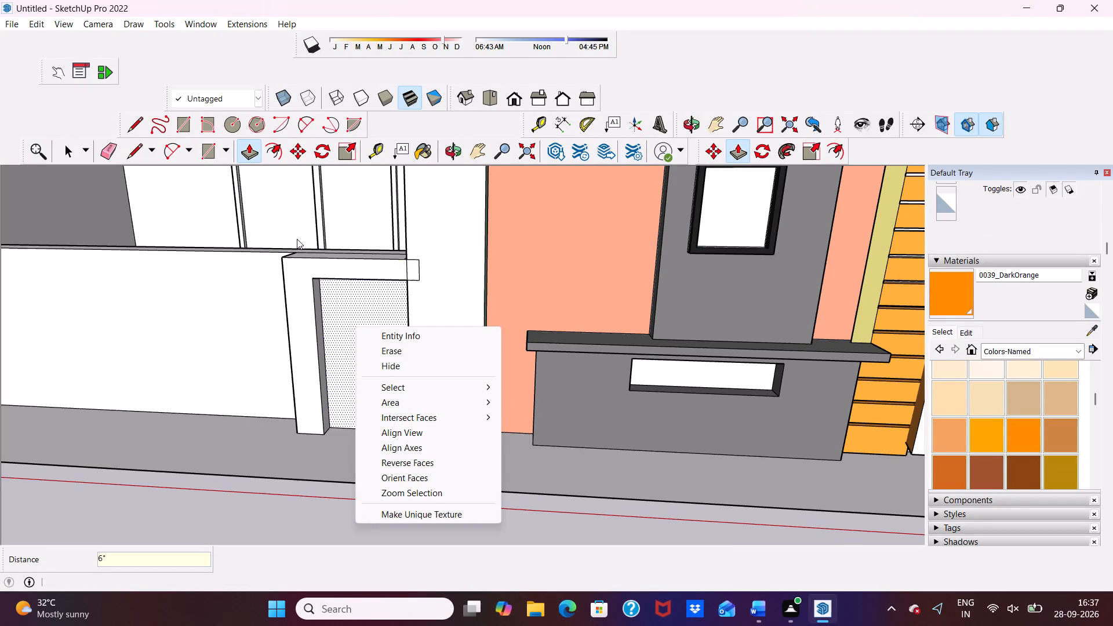
click(223, 520)
Erase the short slanted line on the underside of the L-shaped block's top arm, next to the post.
scroll(256, 442, down, 4)
middle_drag(280, 423, 299, 343)
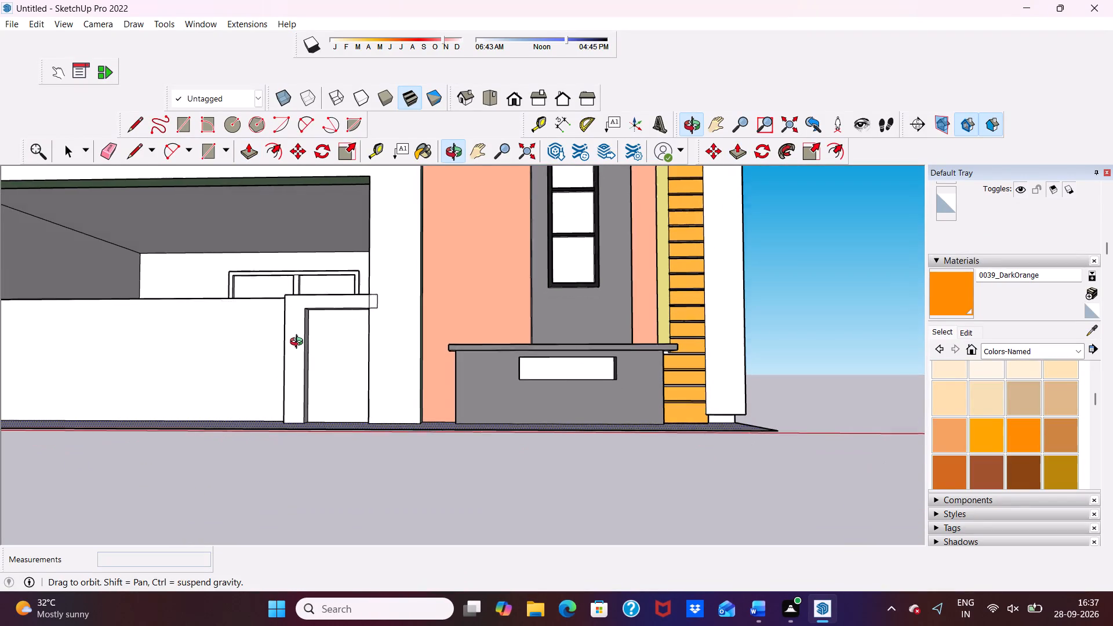
middle_drag(299, 343, 299, 344)
key(space)
middle_drag(318, 333, 439, 322)
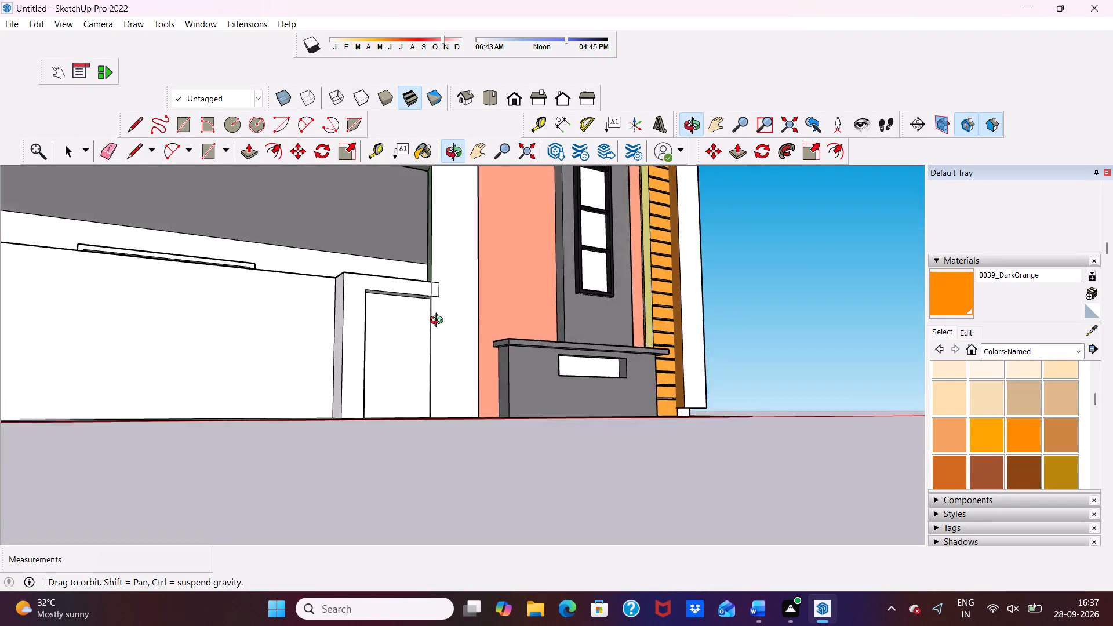
middle_drag(439, 322, 408, 225)
scroll(408, 225, up, 5)
scroll(403, 295, up, 4)
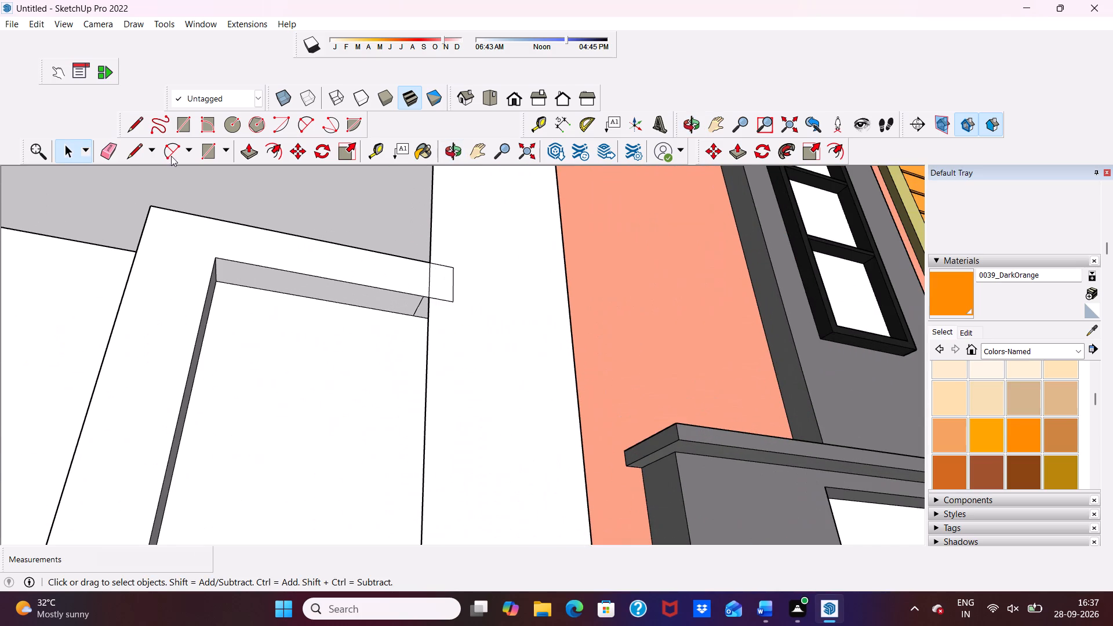
click(107, 148)
scroll(367, 272, up, 4)
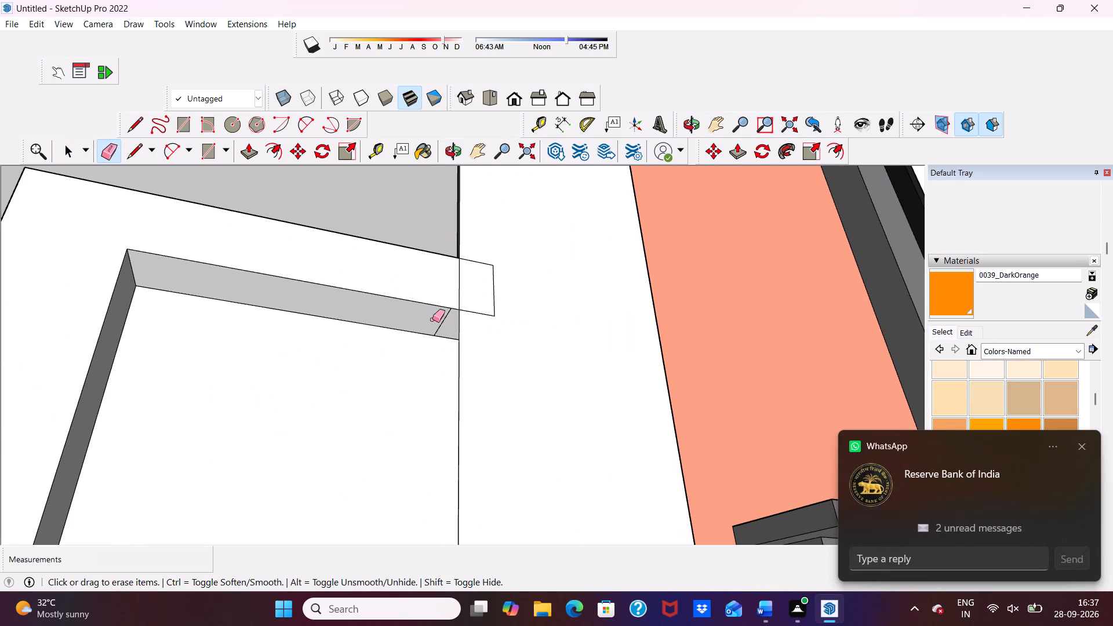
click(446, 318)
scroll(446, 318, down, 4)
scroll(446, 318, up, 1)
scroll(439, 290, down, 5)
key(space)
scroll(438, 292, down, 9)
Draw a line about 10 9/16" long across the top of the low wall where it meets the far green-sided post.
middle_drag(437, 296, 406, 448)
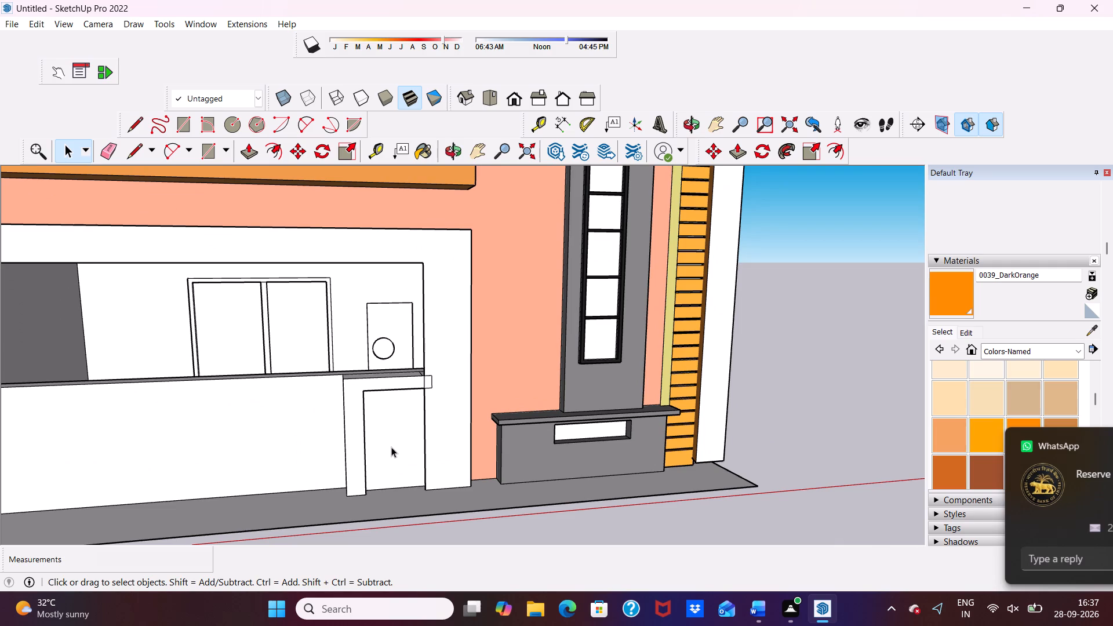
middle_drag(381, 436, 398, 410)
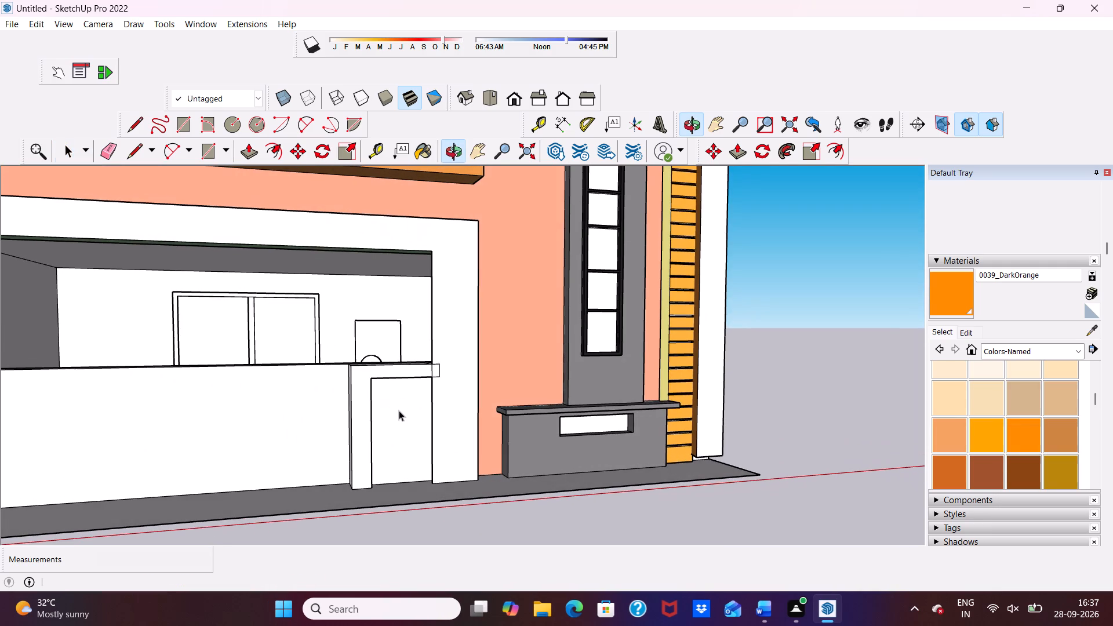
scroll(396, 410, down, 5)
middle_drag(309, 423, 132, 460)
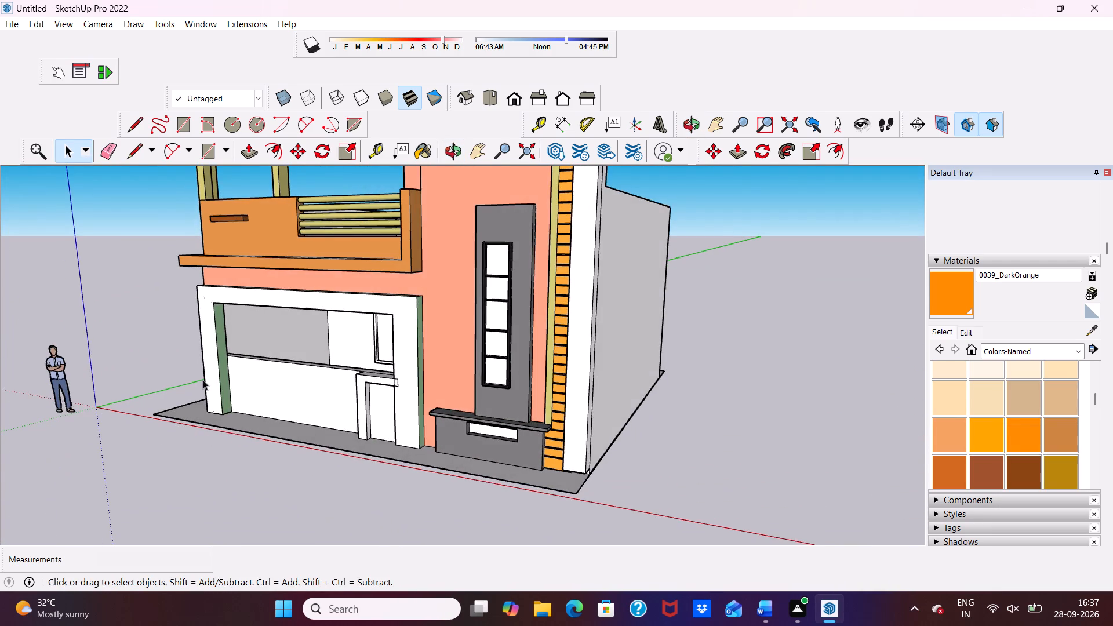
scroll(224, 361, up, 5)
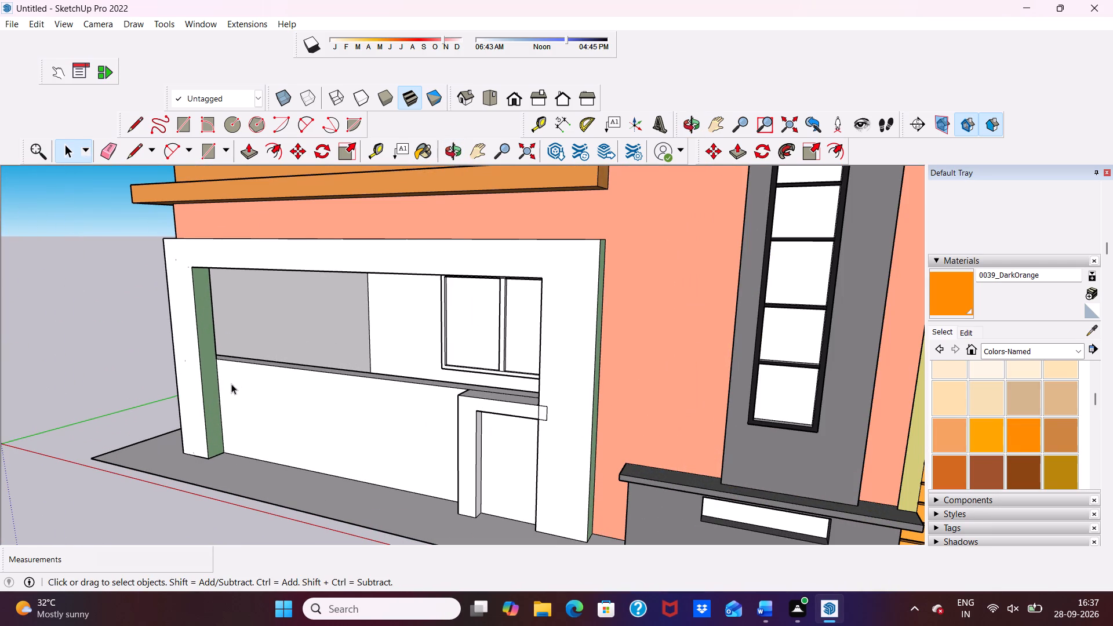
click(110, 147)
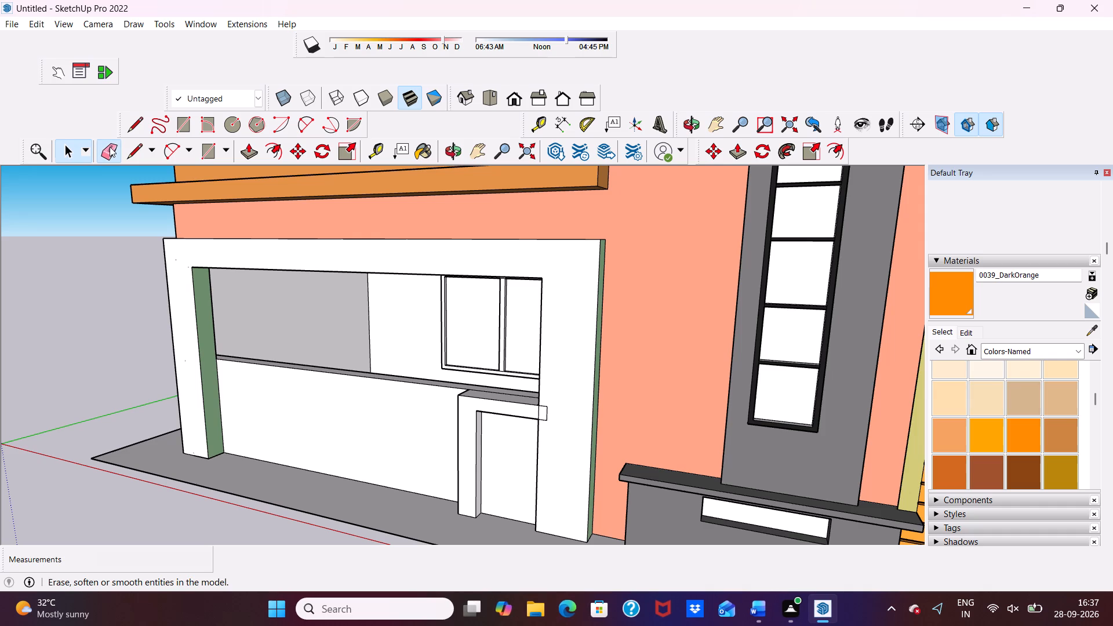
click(136, 149)
scroll(224, 313, up, 11)
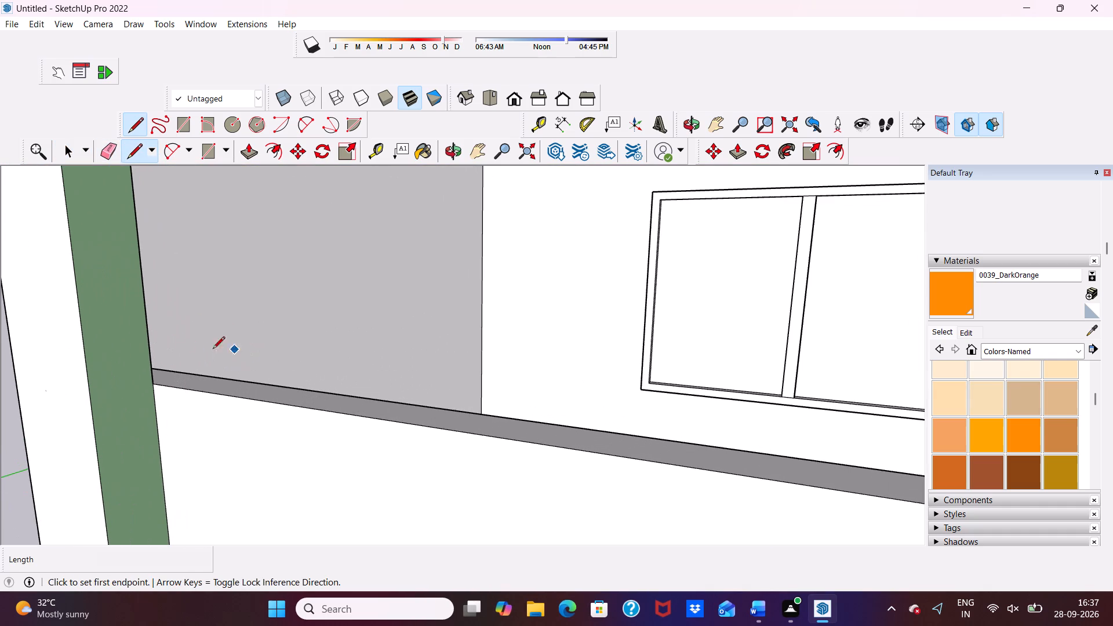
click(152, 382)
click(174, 367)
Draw a line across the low wall's top from the L-shaped block's inner rear corner to the wall's back edge.
scroll(206, 374, down, 10)
middle_drag(372, 401, 568, 463)
scroll(764, 410, up, 6)
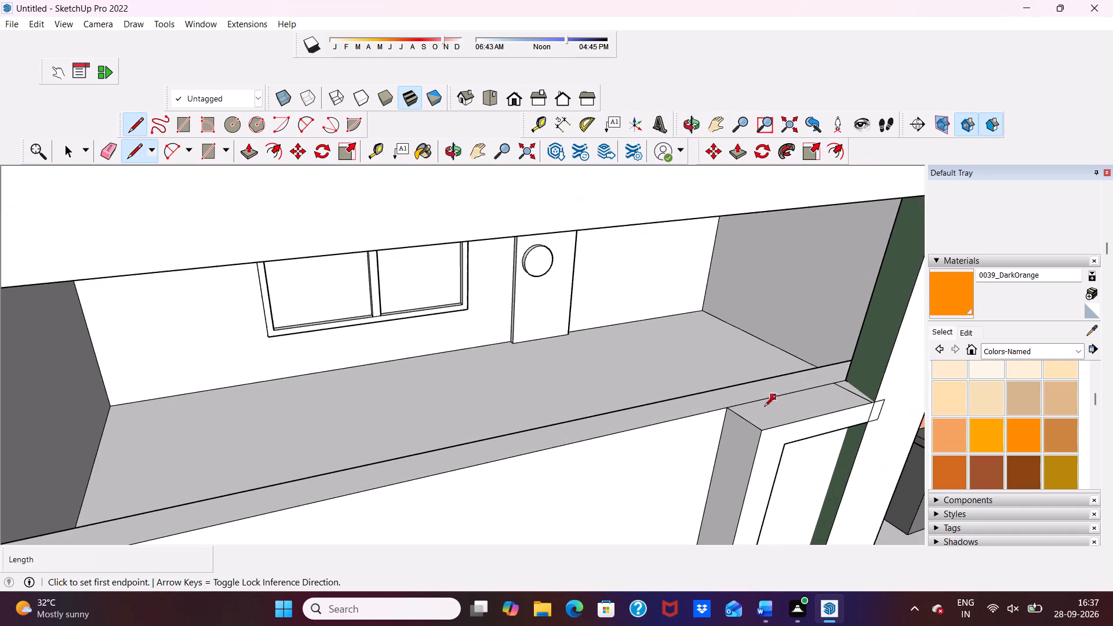
scroll(764, 407, up, 3)
click(714, 403)
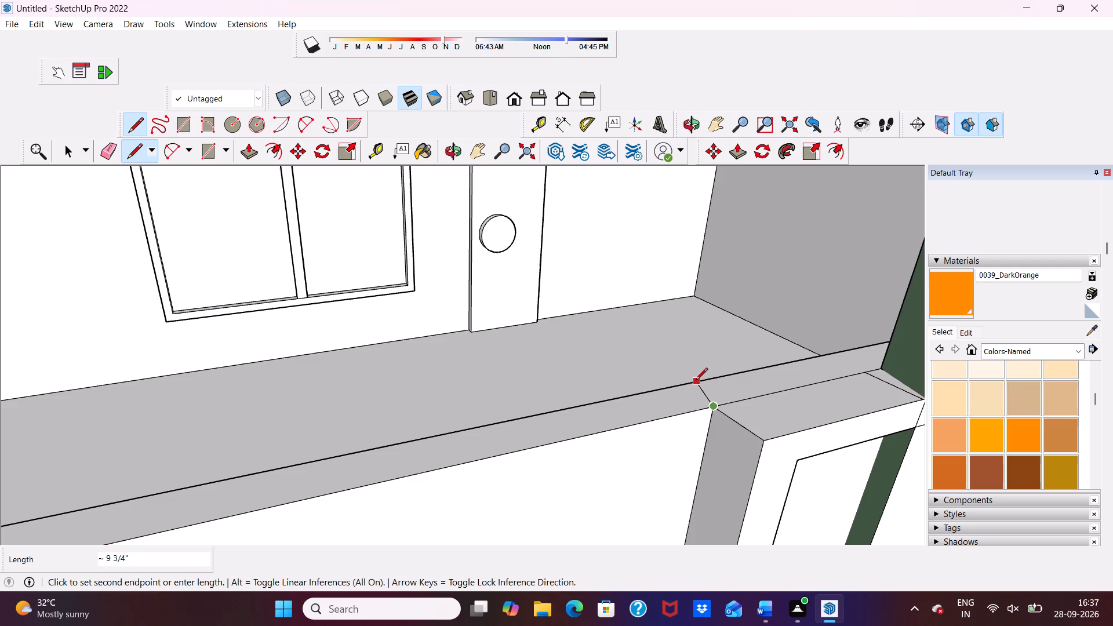
scroll(685, 387, up, 5)
click(685, 387)
scroll(685, 387, down, 4)
key(space)
scroll(714, 403, down, 2)
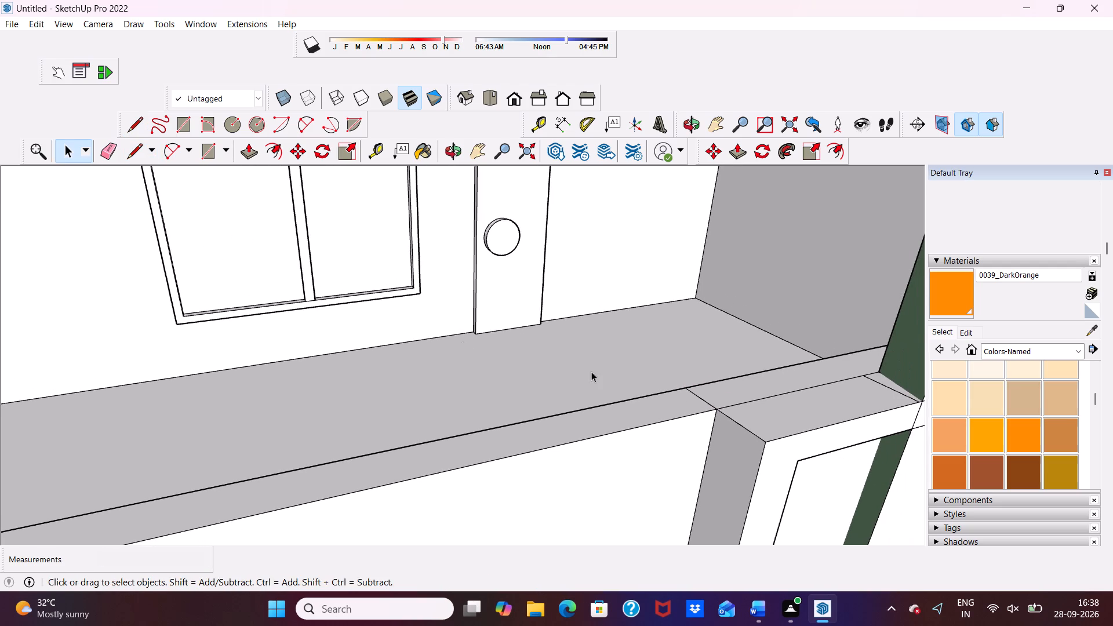
Push/Pull the front face of the low wall between the far post and the L-shaped block back to its rear face.
click(250, 154)
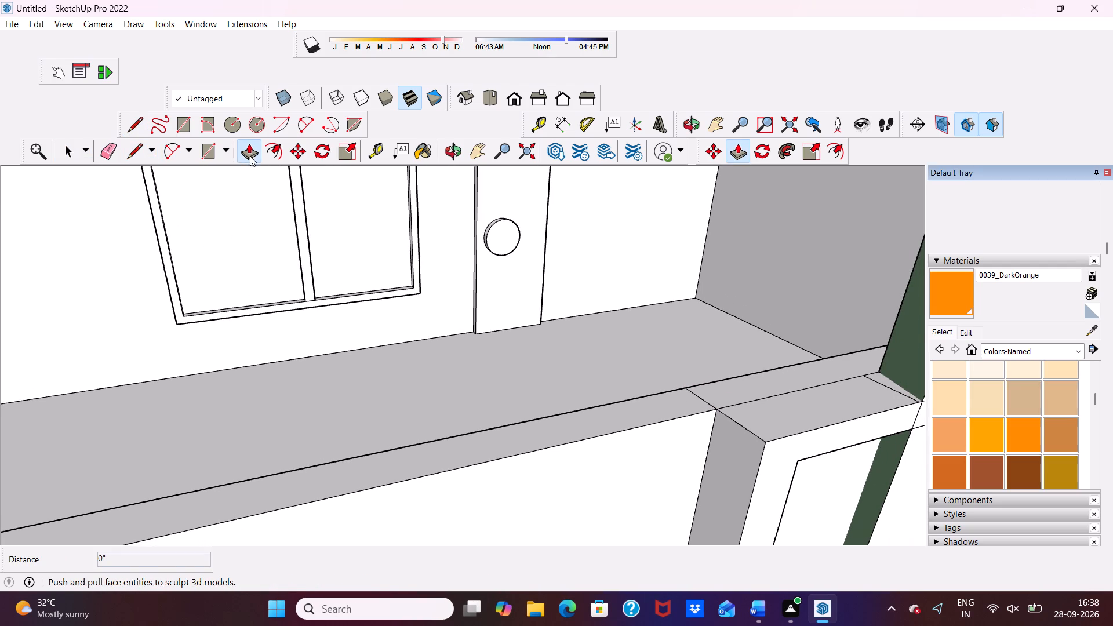
scroll(268, 262, down, 2)
scroll(374, 369, down, 10)
drag(389, 420, 388, 413)
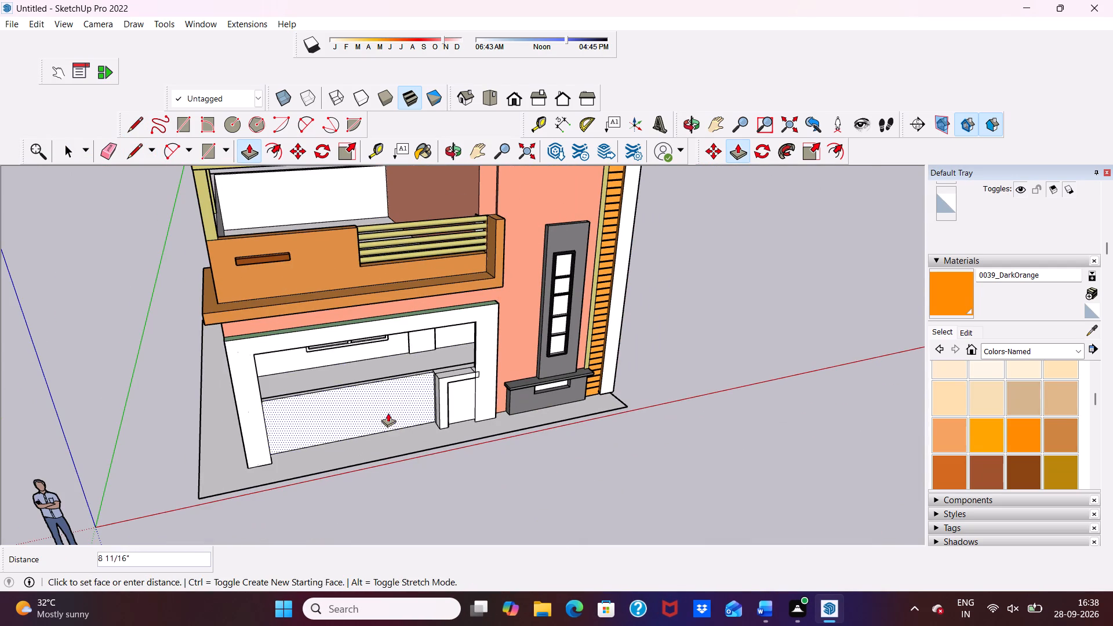
drag(388, 413, 388, 397)
scroll(388, 397, up, 1)
scroll(388, 397, down, 4)
middle_drag(387, 398, 228, 330)
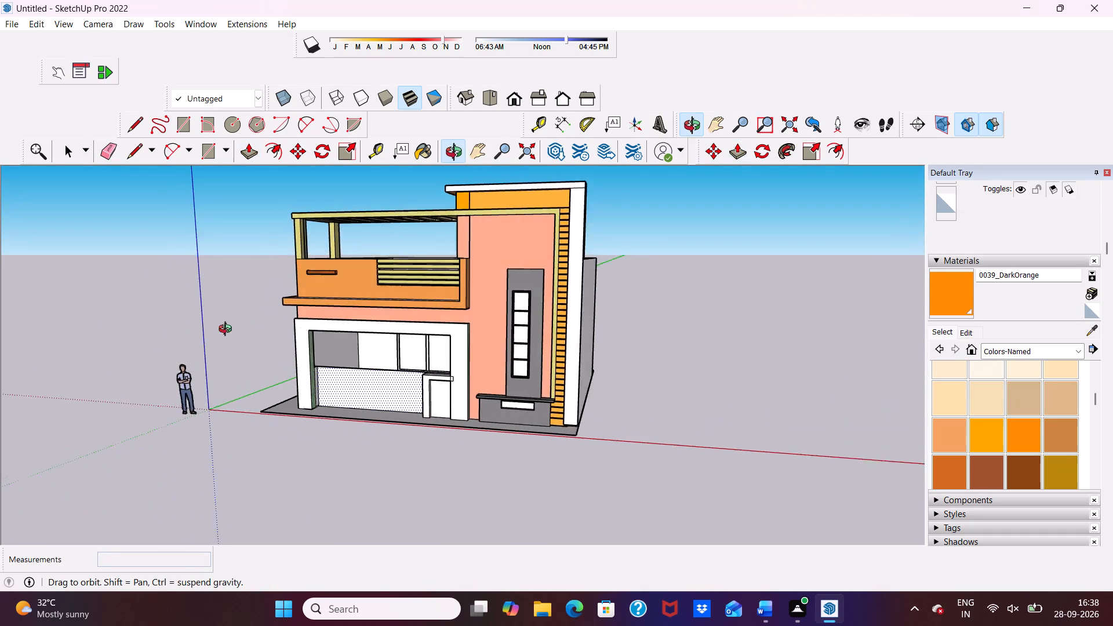
middle_drag(228, 330, 219, 332)
scroll(339, 346, up, 9)
drag(350, 405, 355, 396)
key(ctrl+z)
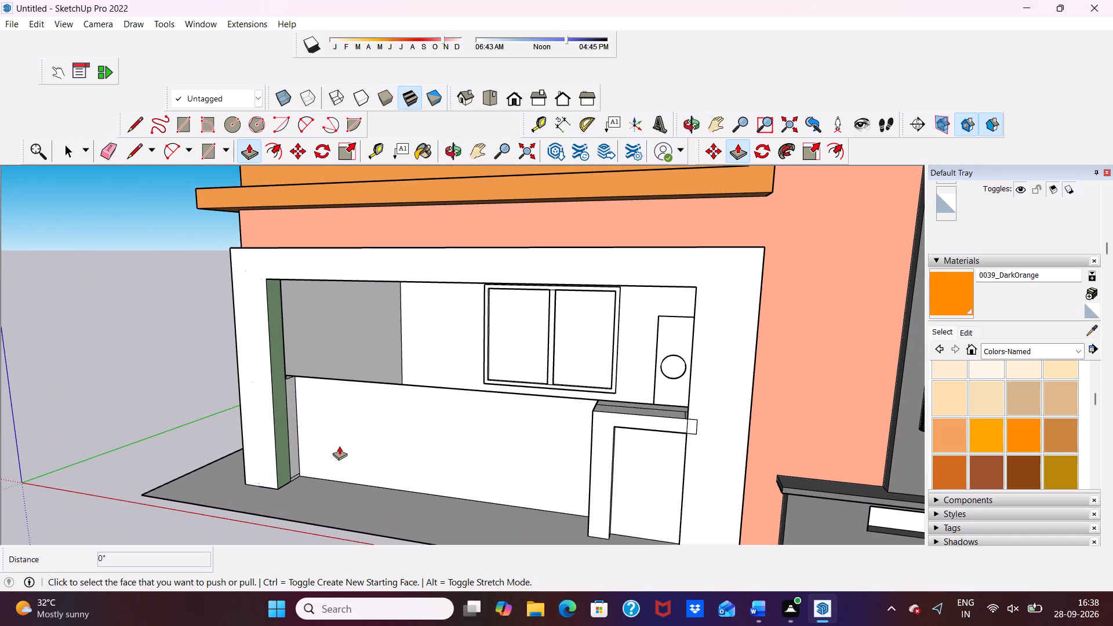
Erase the top and bottom edges of the low wall's remaining face to open up the ground-floor front.
key(space)
click(111, 144)
scroll(409, 370, up, 3)
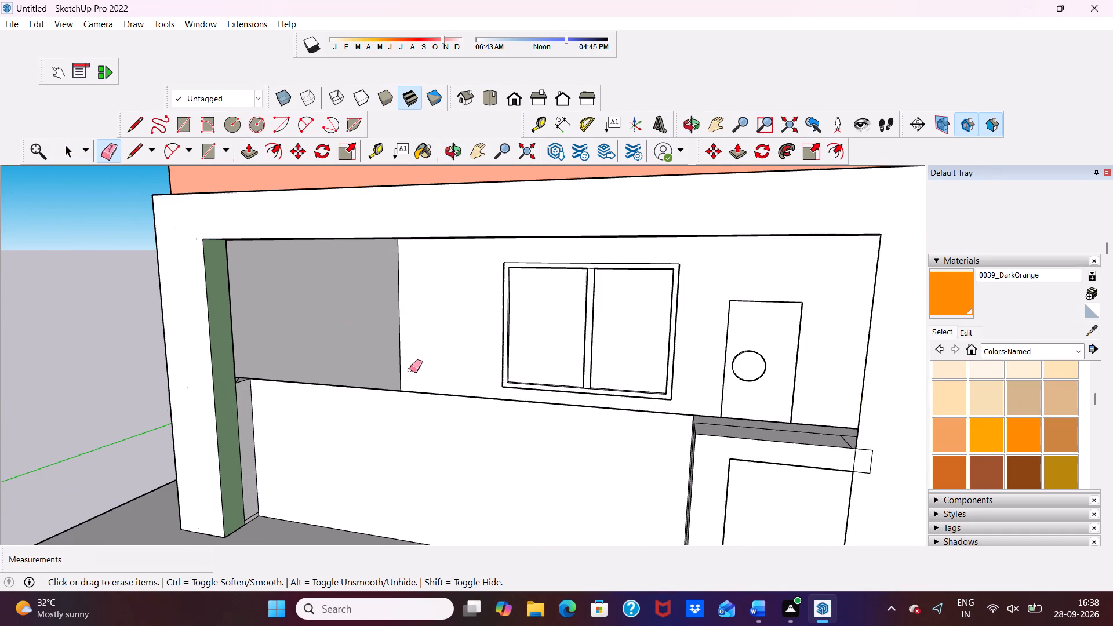
click(413, 395)
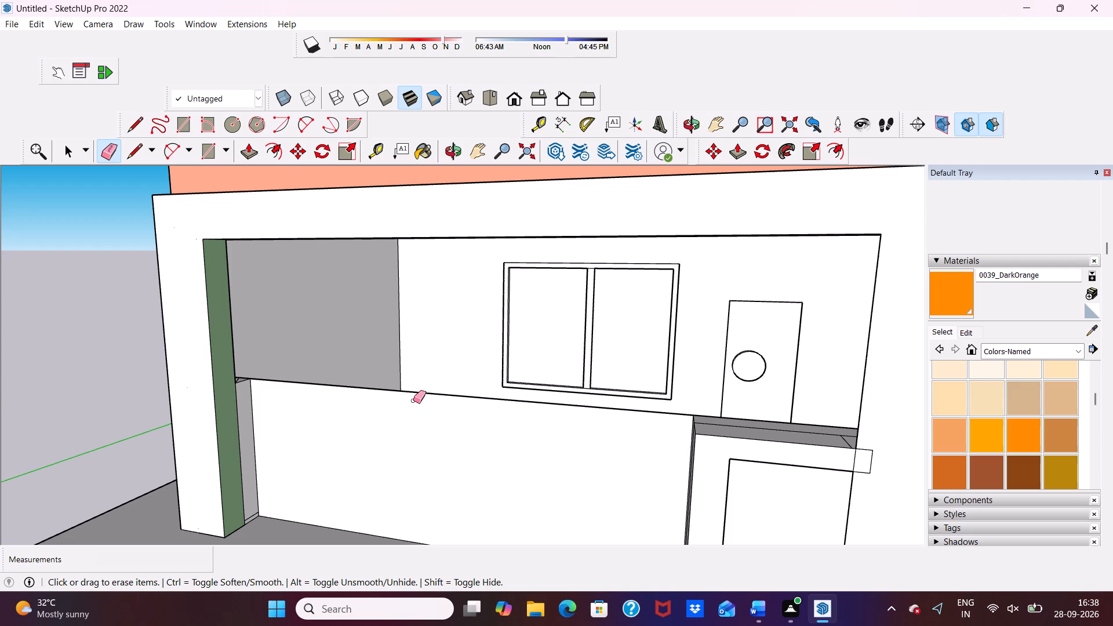
click(413, 400)
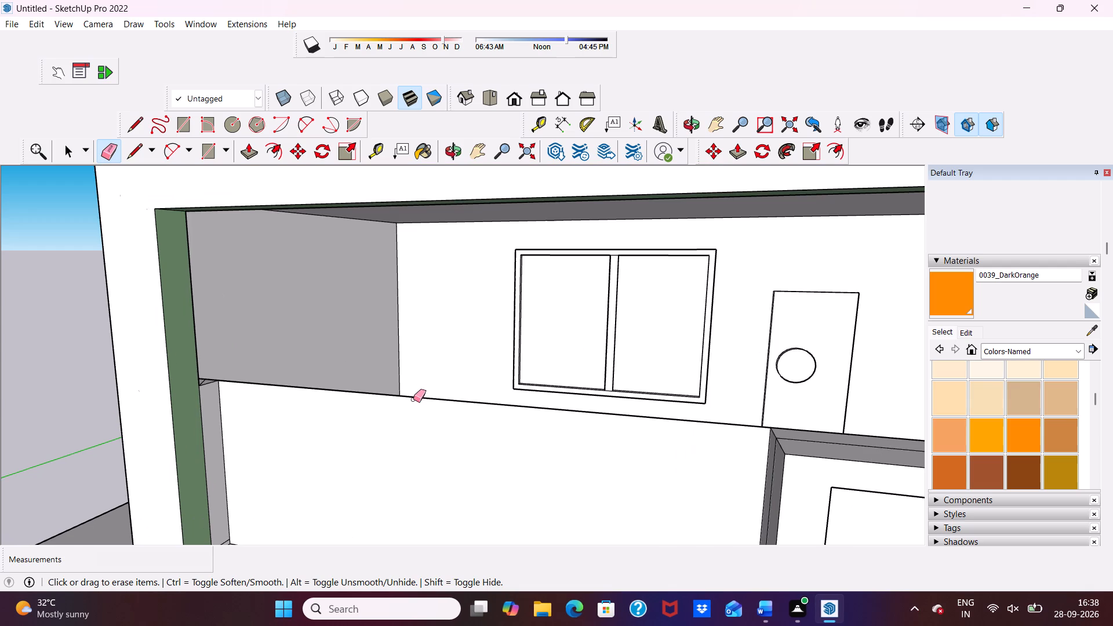
click(413, 395)
click(413, 398)
scroll(413, 400, down, 3)
scroll(418, 403, up, 1)
scroll(421, 404, down, 1)
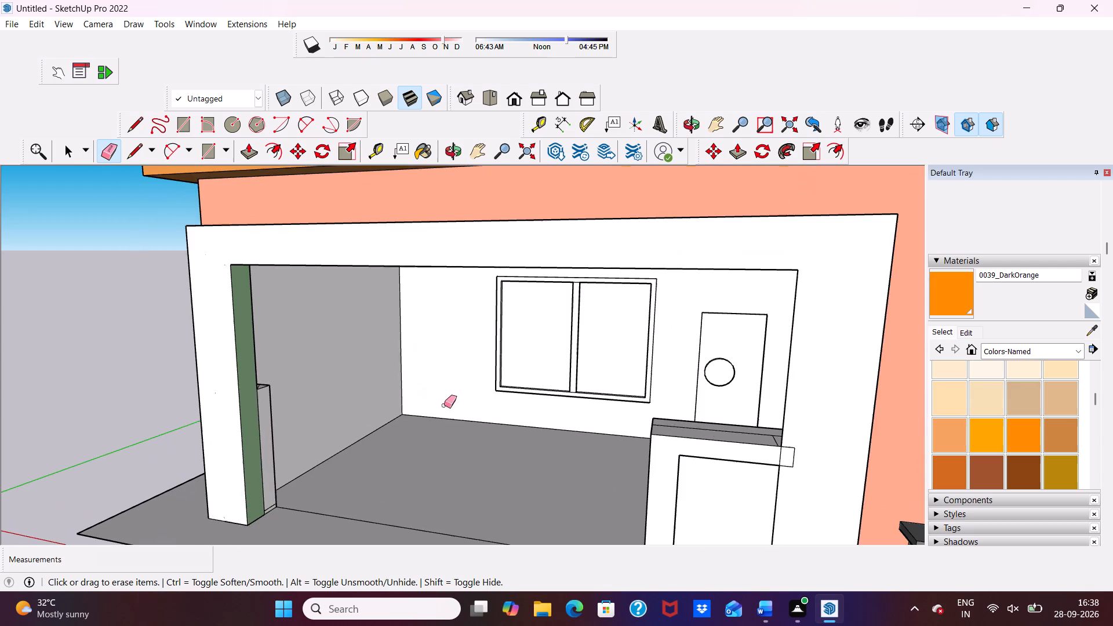
scroll(407, 498, up, 5)
click(398, 518)
scroll(396, 513, down, 5)
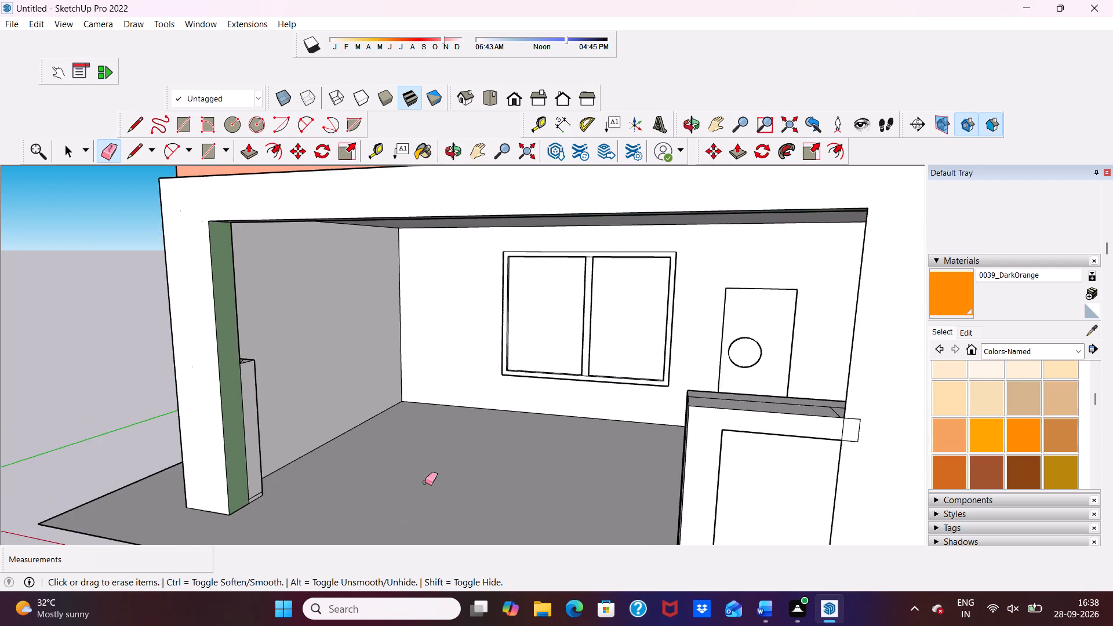
Erase the leftover dividing lines on the L-shaped block's top and side, including the short slanted line beside the post.
middle_drag(425, 480, 658, 526)
scroll(700, 385, up, 10)
click(686, 360)
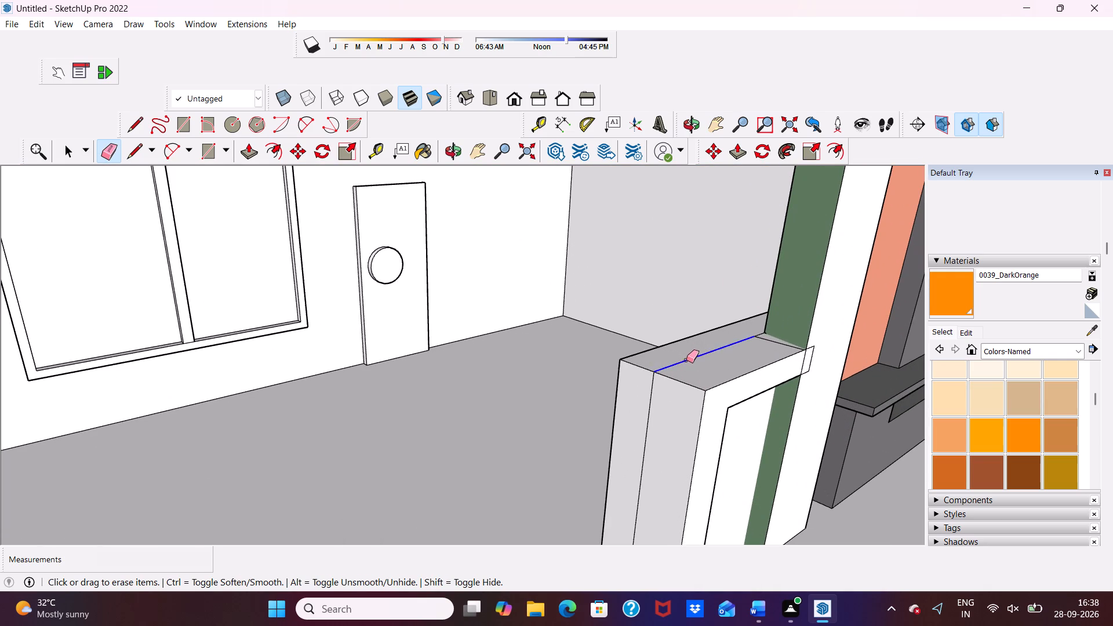
click(648, 414)
scroll(799, 330, up, 3)
click(777, 348)
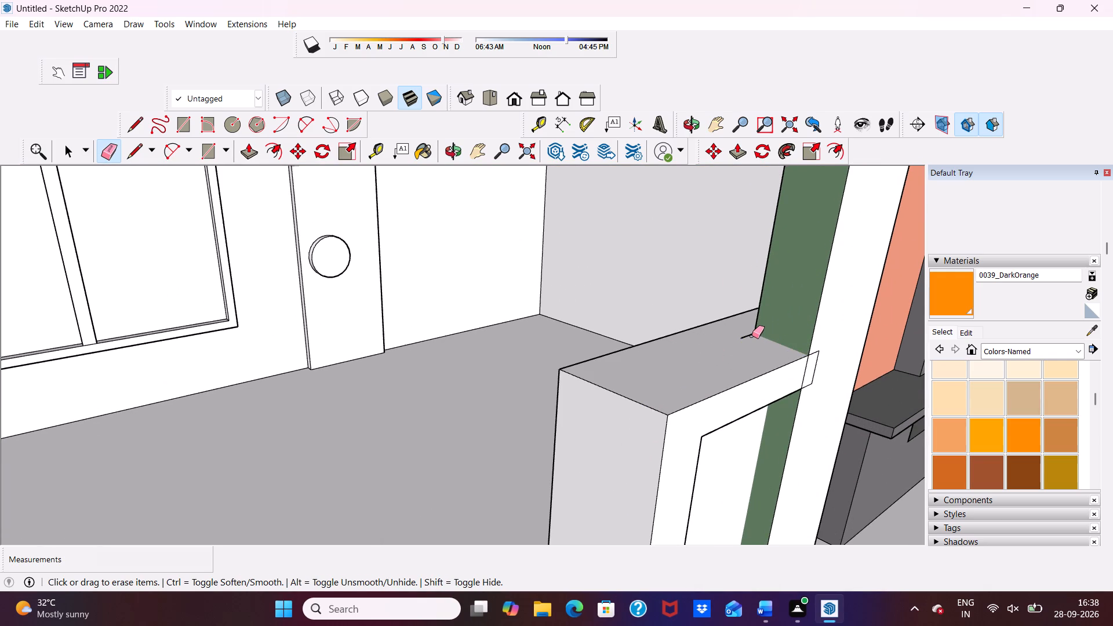
click(752, 336)
scroll(752, 347, down, 4)
middle_drag(762, 384, 640, 252)
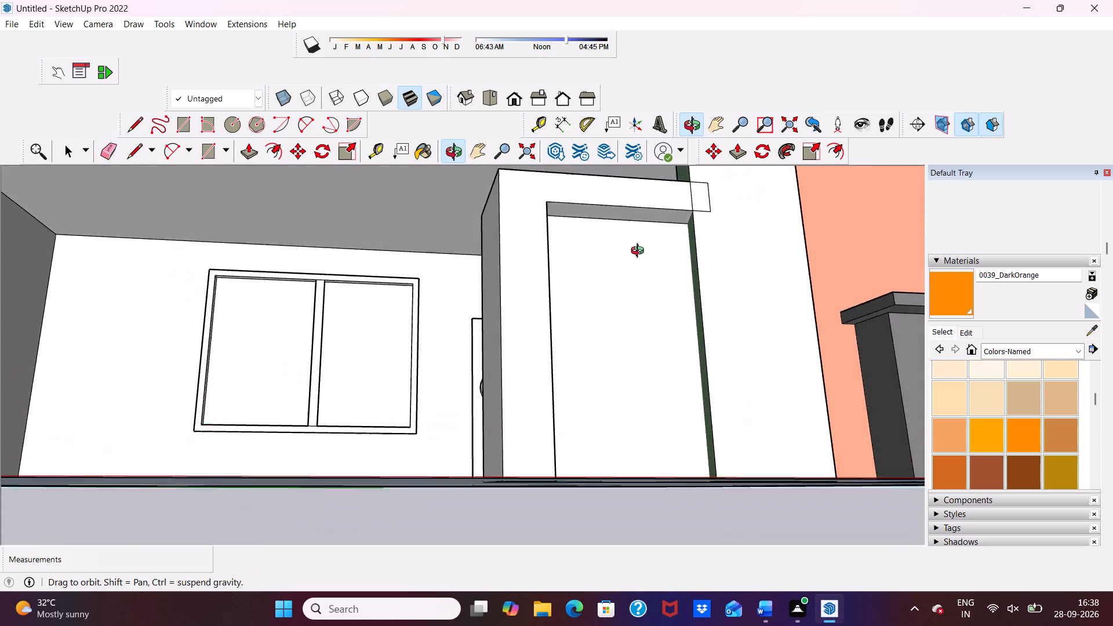
Erase the short leftover line near the base of the low wall stub behind the far post.
middle_drag(640, 252, 619, 316)
key(space)
scroll(619, 318, down, 3)
scroll(670, 340, down, 5)
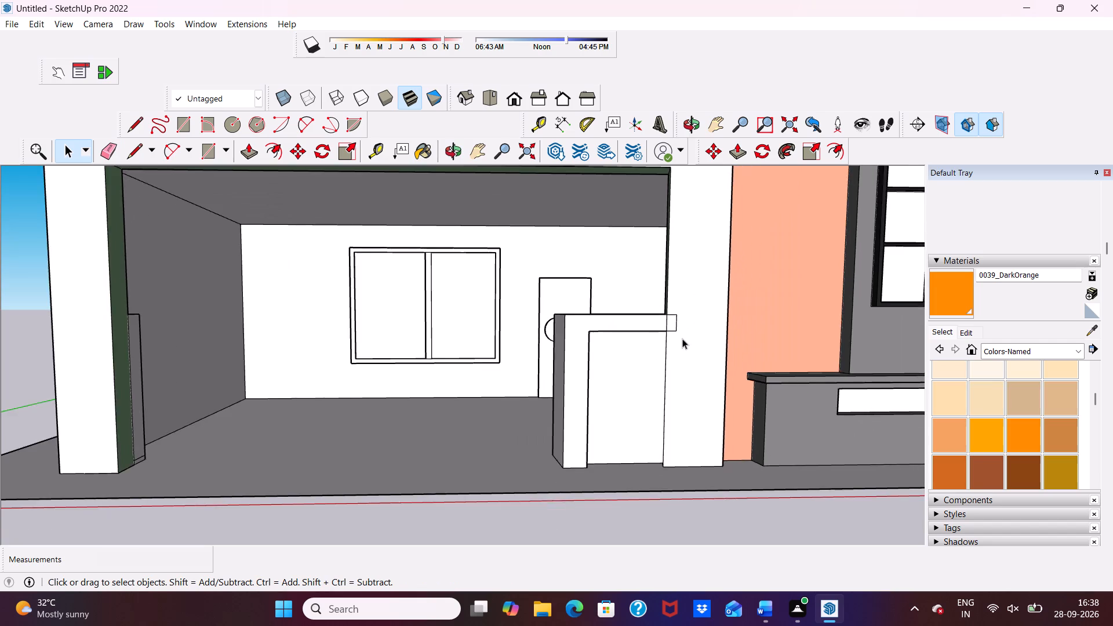
scroll(682, 337, down, 6)
scroll(625, 350, up, 4)
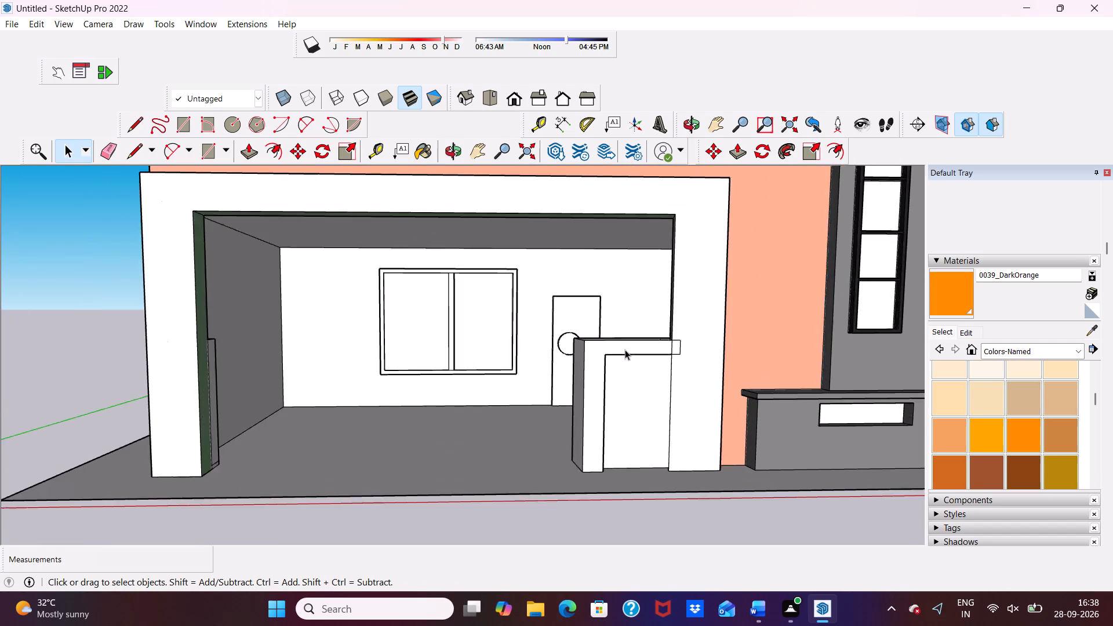
scroll(625, 352, down, 4)
middle_drag(667, 350, 556, 356)
scroll(570, 353, up, 5)
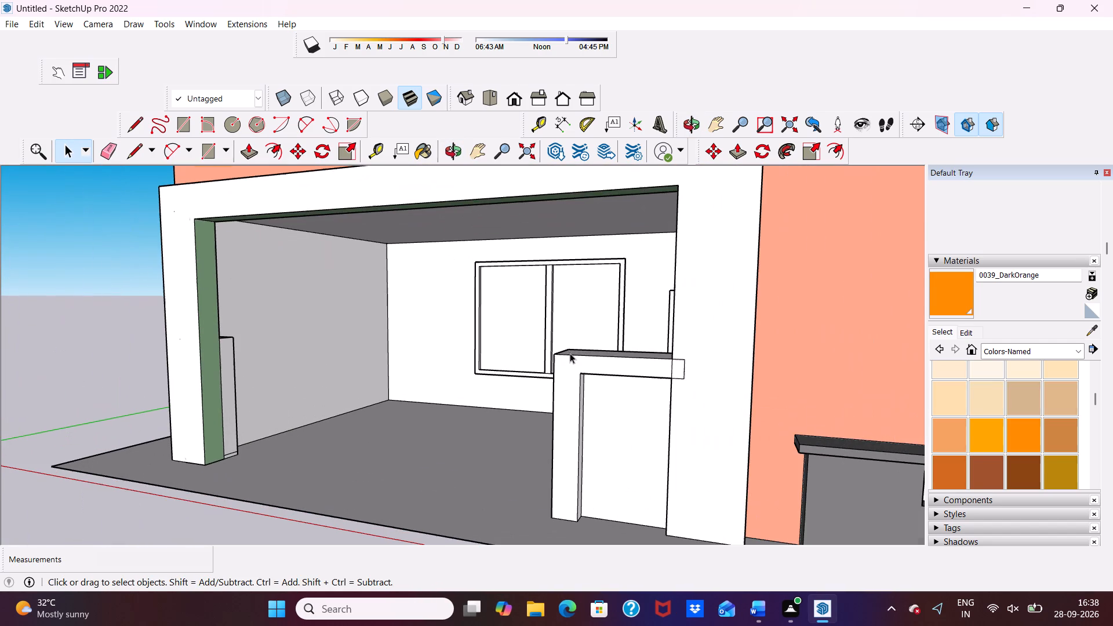
middle_drag(289, 406, 221, 479)
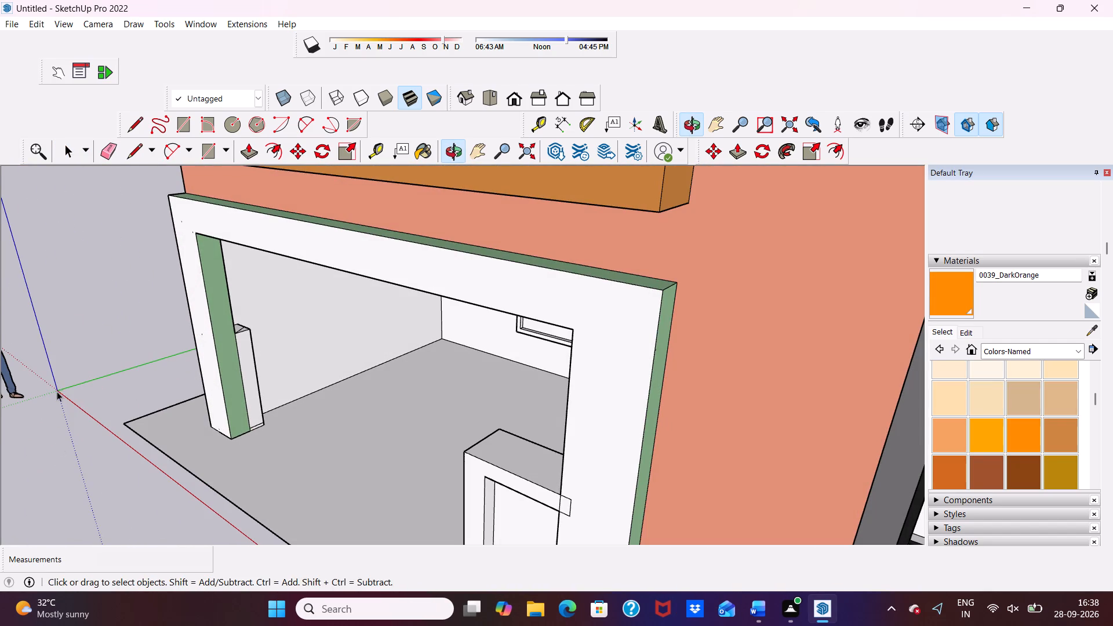
click(105, 145)
scroll(280, 435, up, 9)
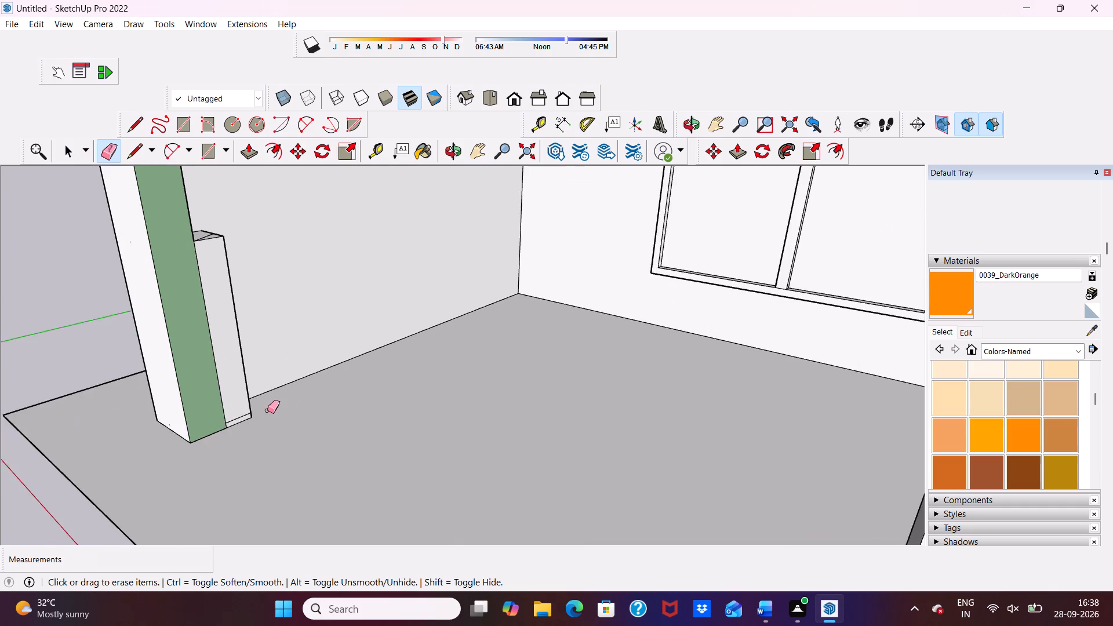
scroll(267, 410, up, 3)
click(201, 429)
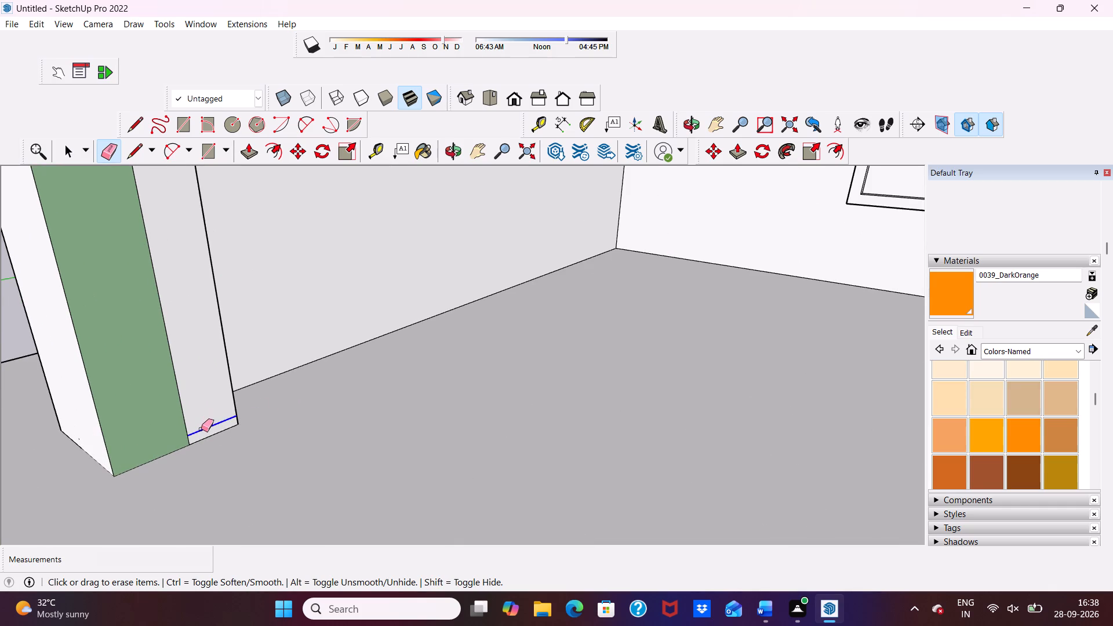
scroll(217, 409, down, 5)
middle_drag(244, 413, 482, 409)
scroll(439, 405, down, 8)
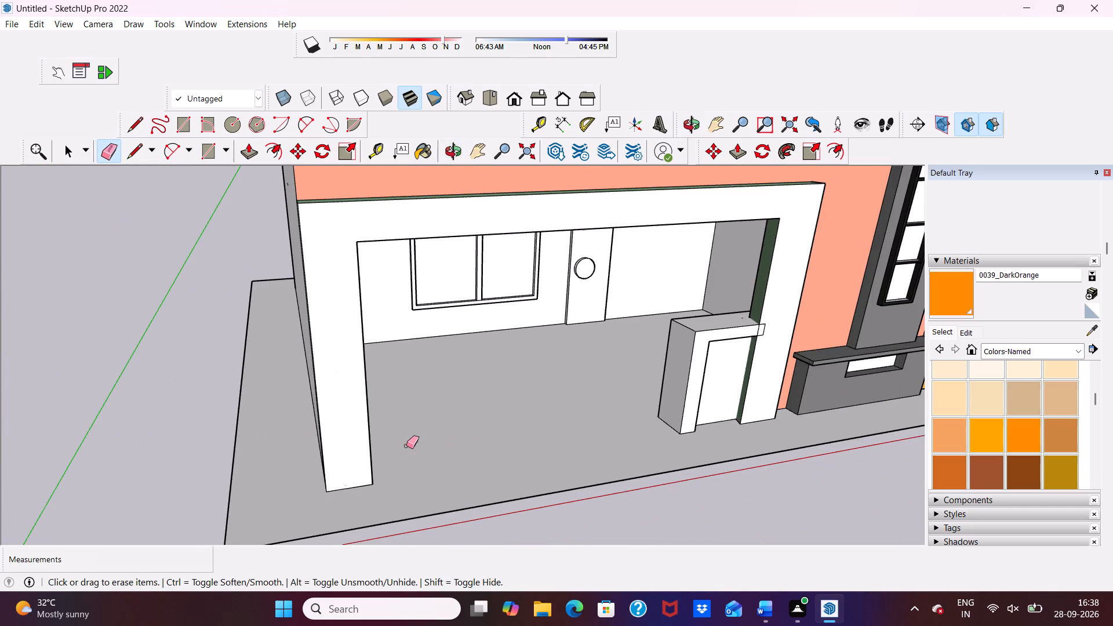
scroll(759, 318, up, 3)
scroll(635, 381, down, 4)
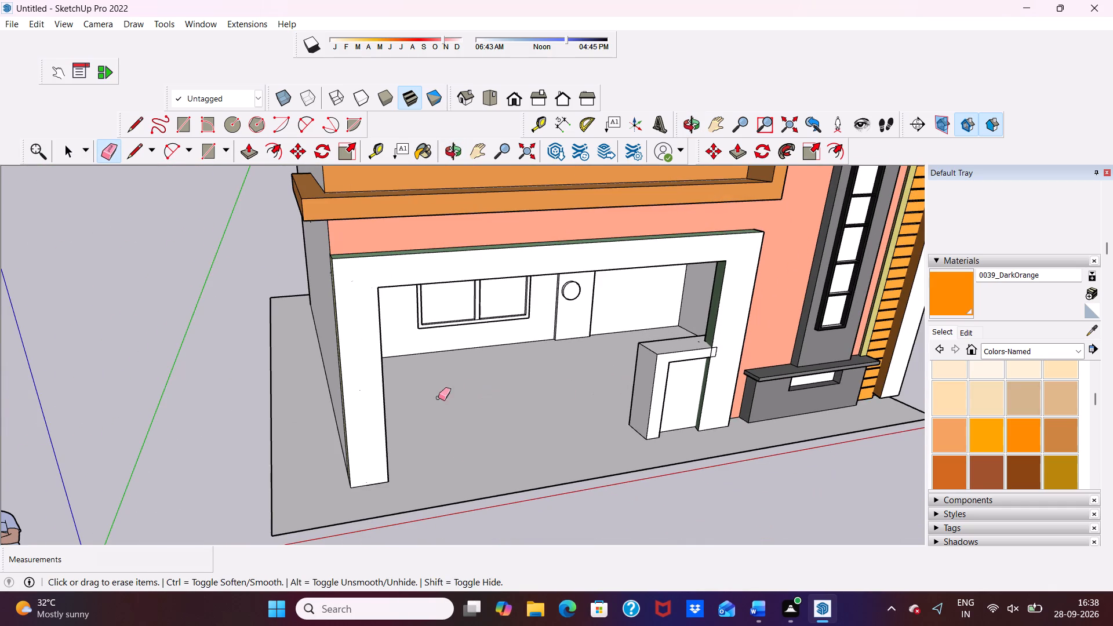
drag(426, 402, 404, 415)
key(space)
Examine the whole front elevation of the house from a distance.
scroll(404, 416, down, 4)
middle_drag(422, 429, 377, 354)
scroll(379, 350, down, 4)
scroll(379, 414, up, 1)
scroll(378, 419, down, 2)
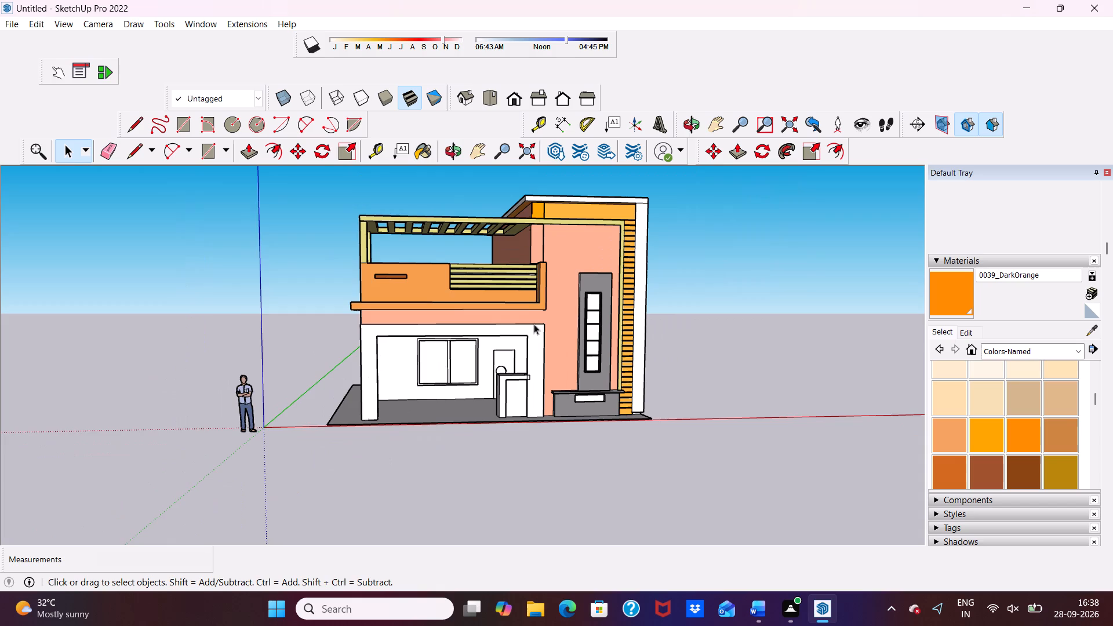
scroll(526, 301, up, 3)
click(526, 301)
scroll(481, 334, up, 2)
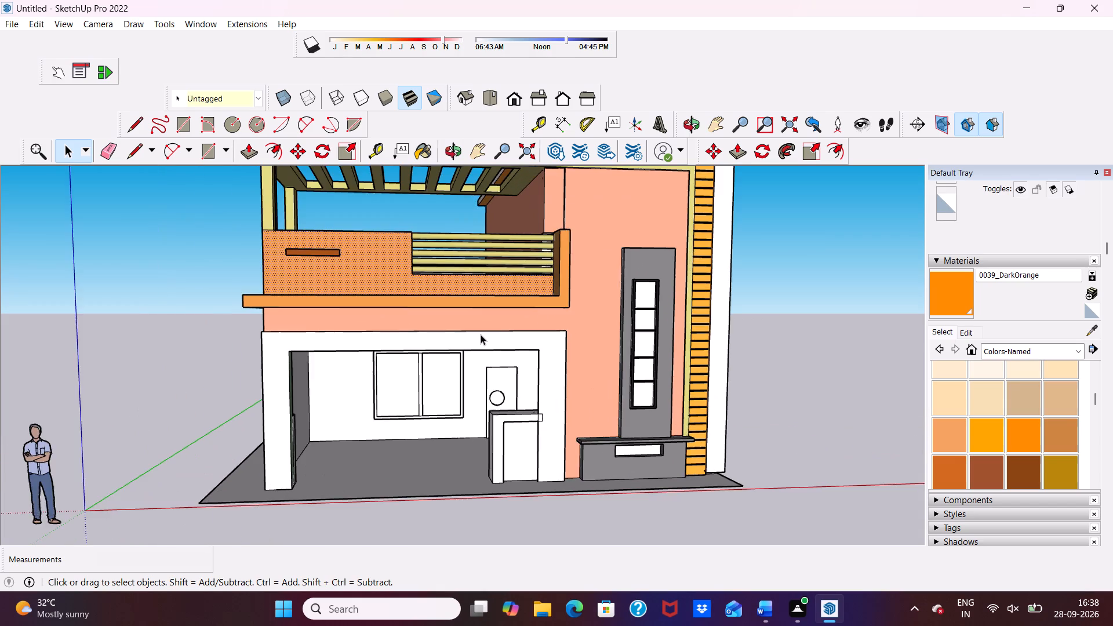
scroll(481, 334, down, 4)
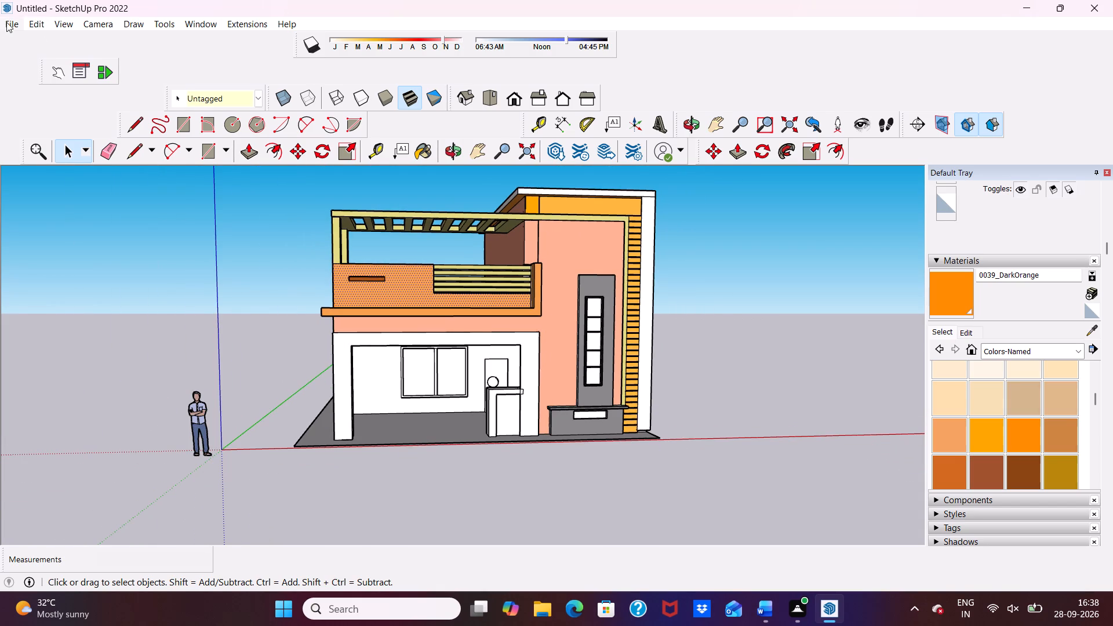
Import the gate (1) model from Downloads and place it in the ground-floor opening at the far post's inner base corner.
click(7, 20)
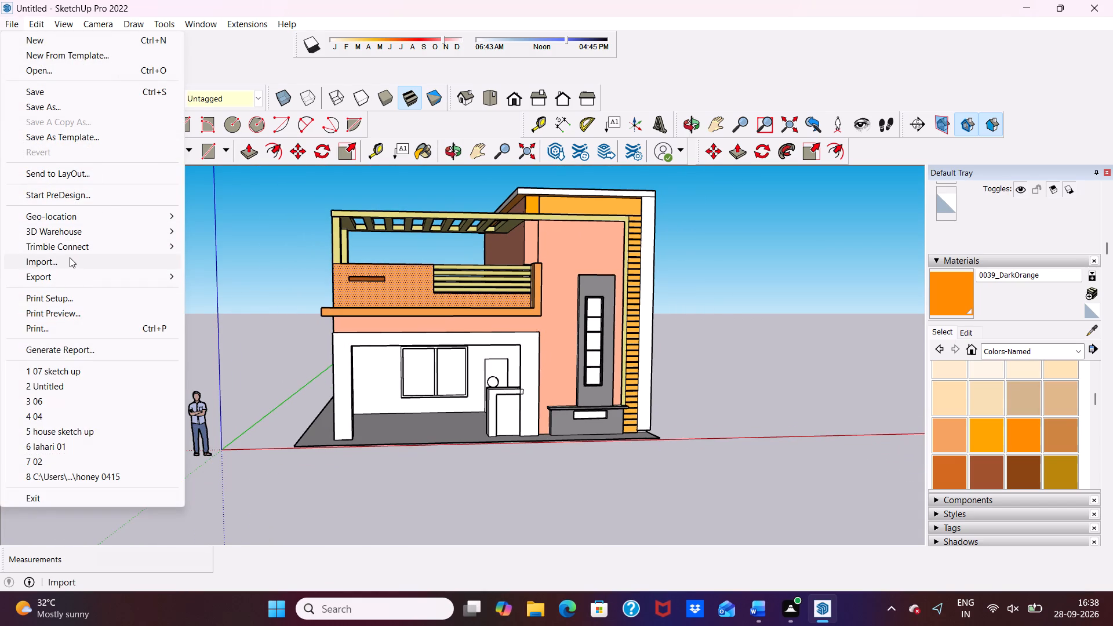
click(70, 257)
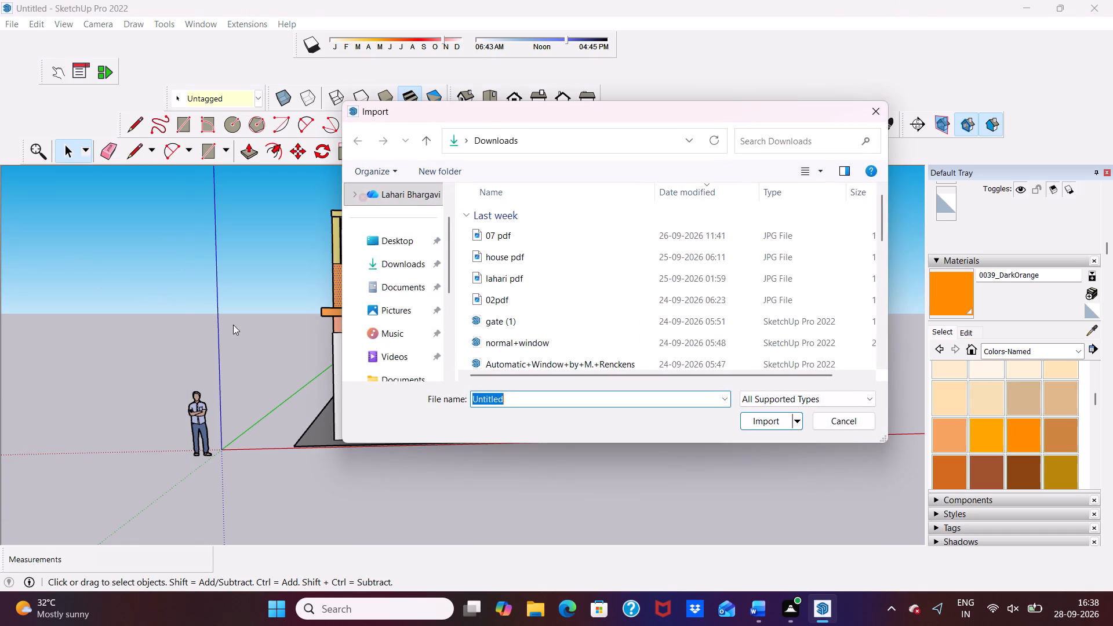
scroll(291, 344, down, 2)
scroll(557, 300, up, 1)
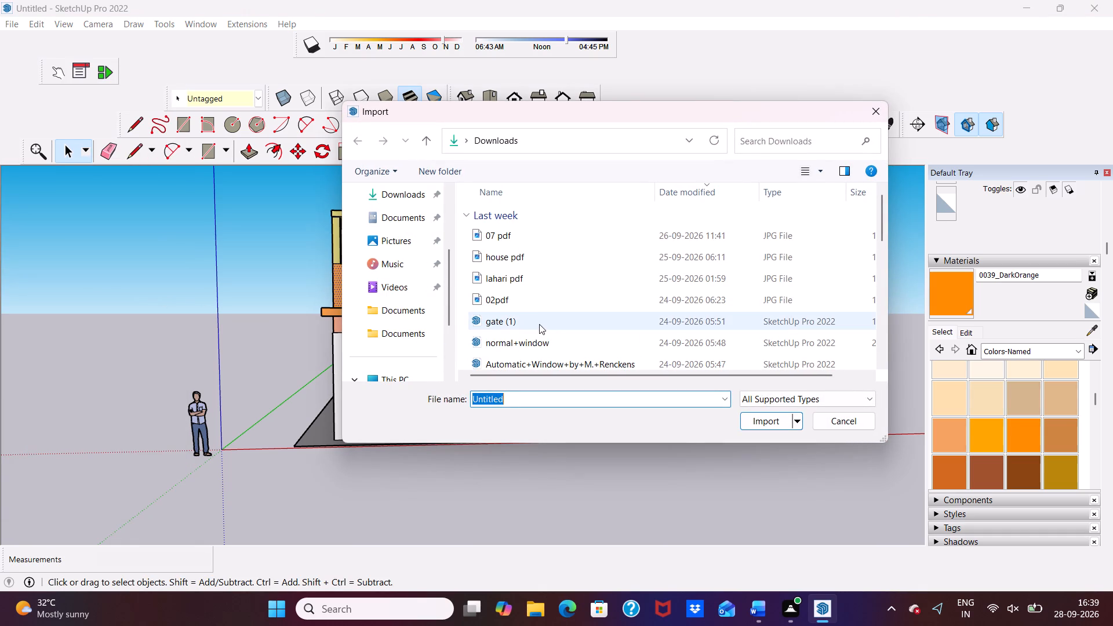
click(539, 323)
click(748, 423)
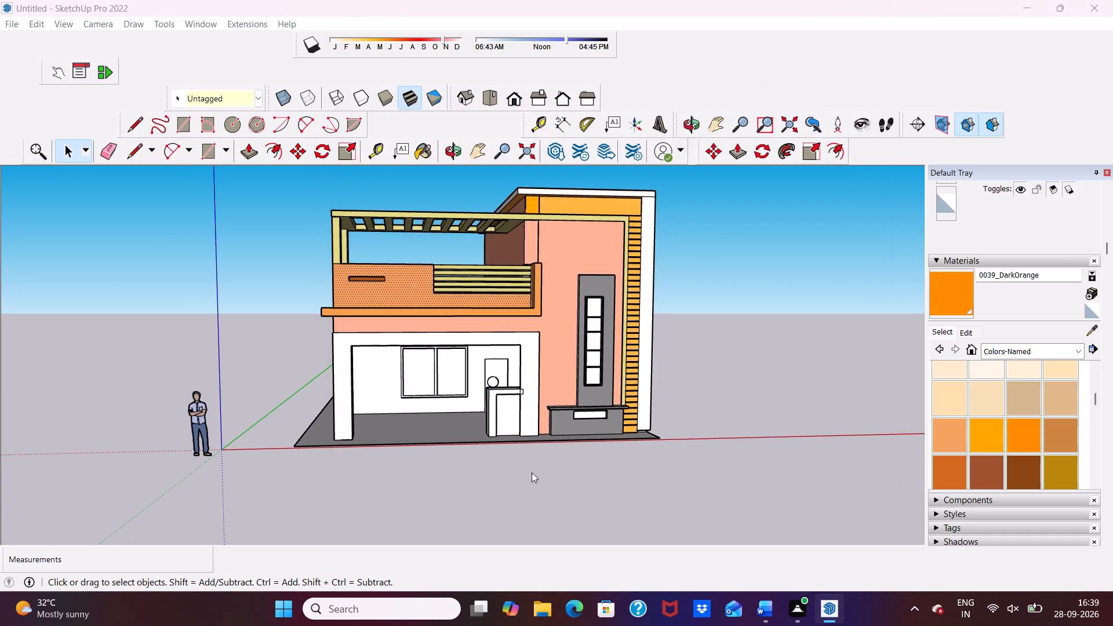
click(675, 355)
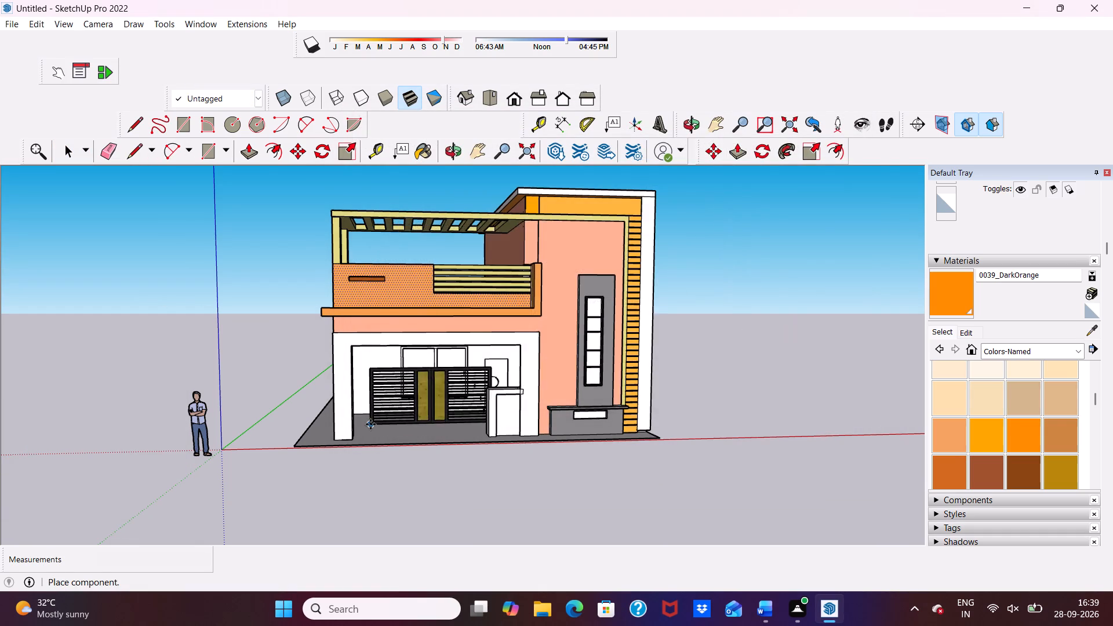
scroll(370, 424, up, 4)
middle_drag(362, 447, 329, 498)
scroll(343, 449, up, 3)
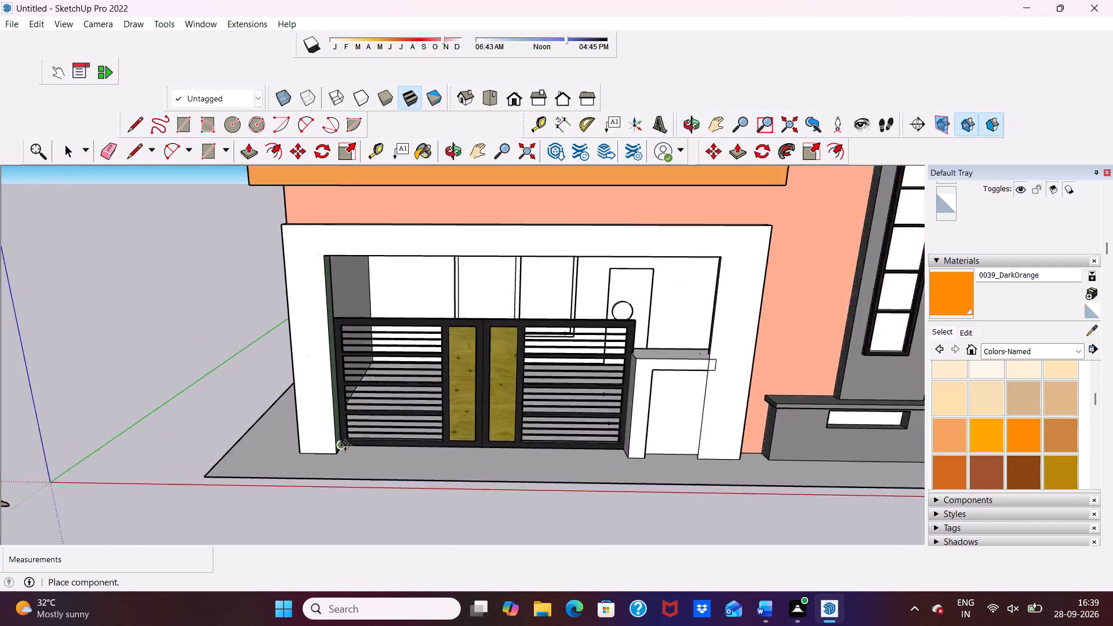
scroll(345, 445, up, 5)
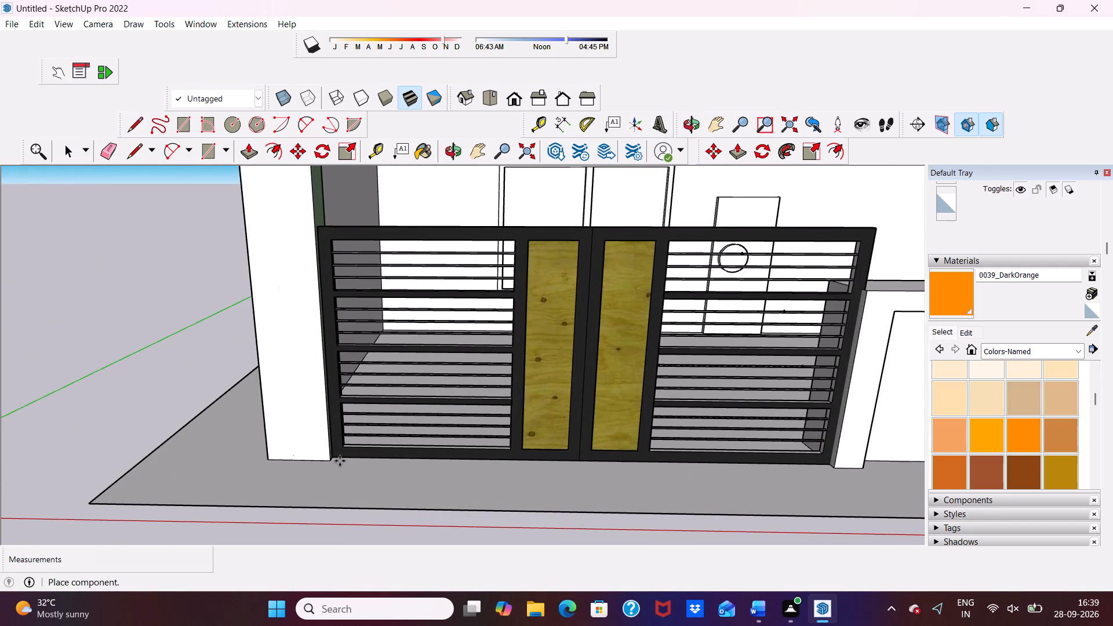
click(340, 460)
scroll(340, 461, down, 4)
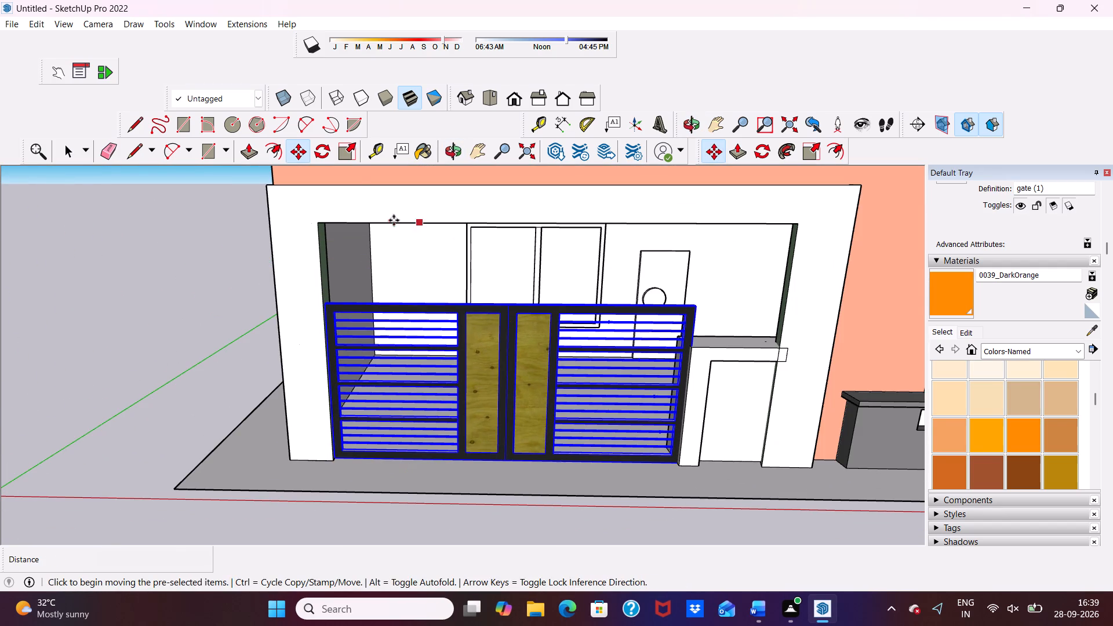
Scale the gate down uniformly from its upper corner beside the L-shaped block.
click(350, 160)
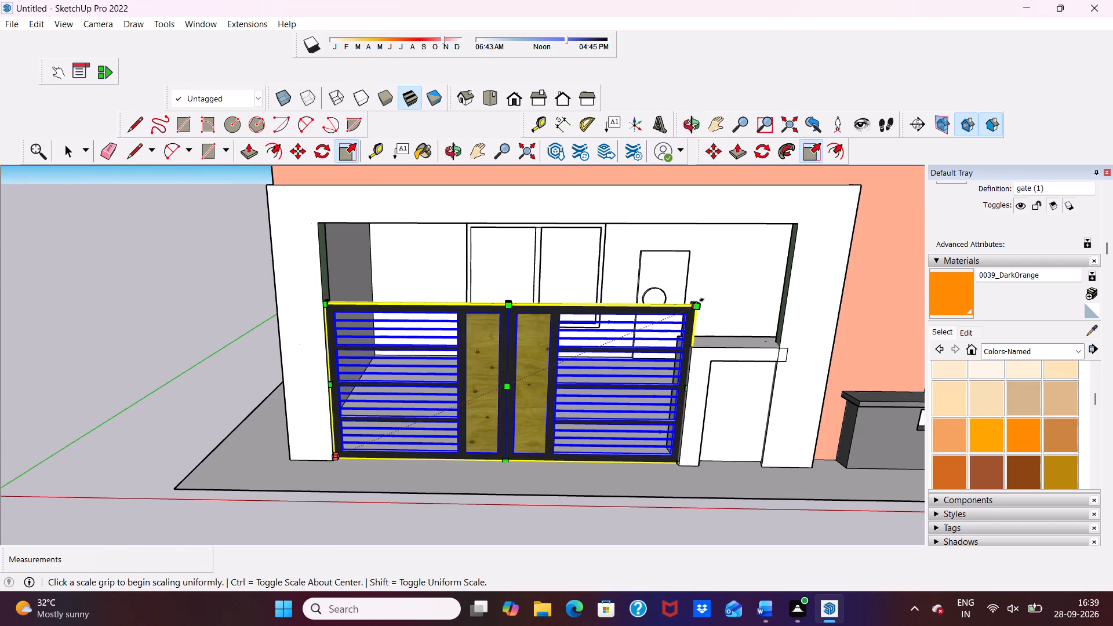
drag(699, 303, 684, 337)
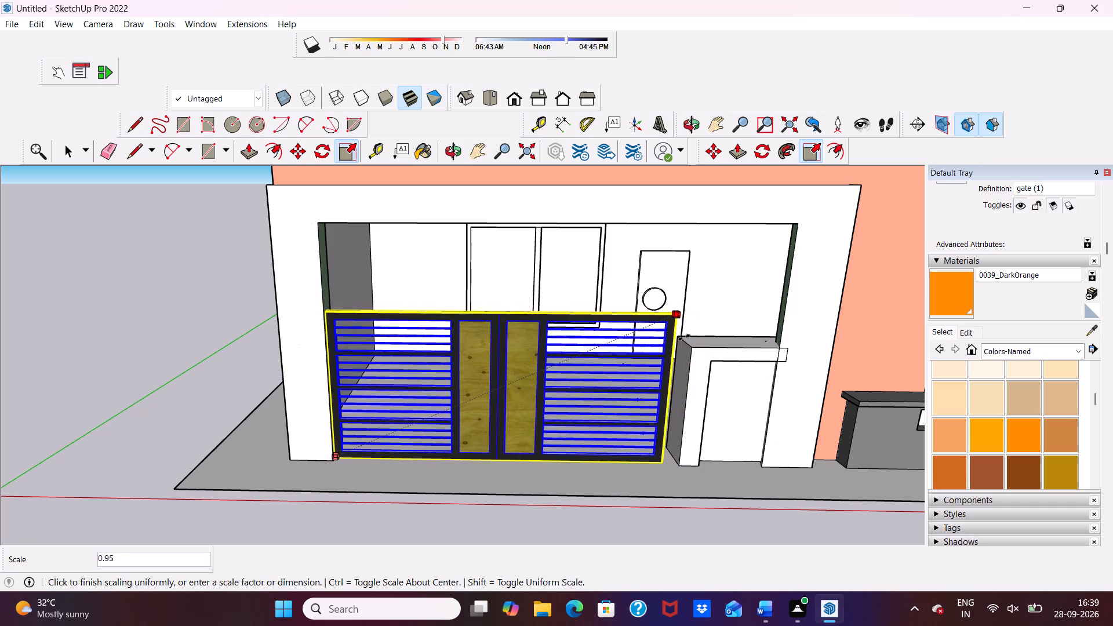
drag(684, 337, 676, 366)
Stretch the gate's width along the red axis until its end meets the side of the L-shaped block, and deselect it.
middle_drag(696, 355, 479, 377)
scroll(424, 445, up, 4)
scroll(518, 458, up, 3)
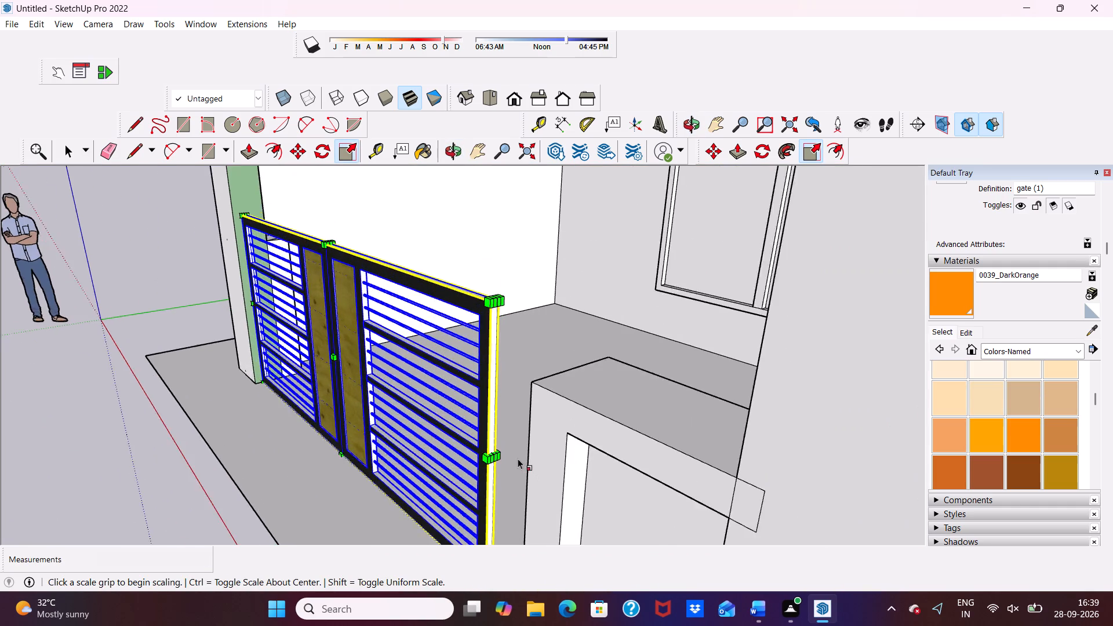
scroll(518, 458, up, 2)
scroll(468, 457, up, 6)
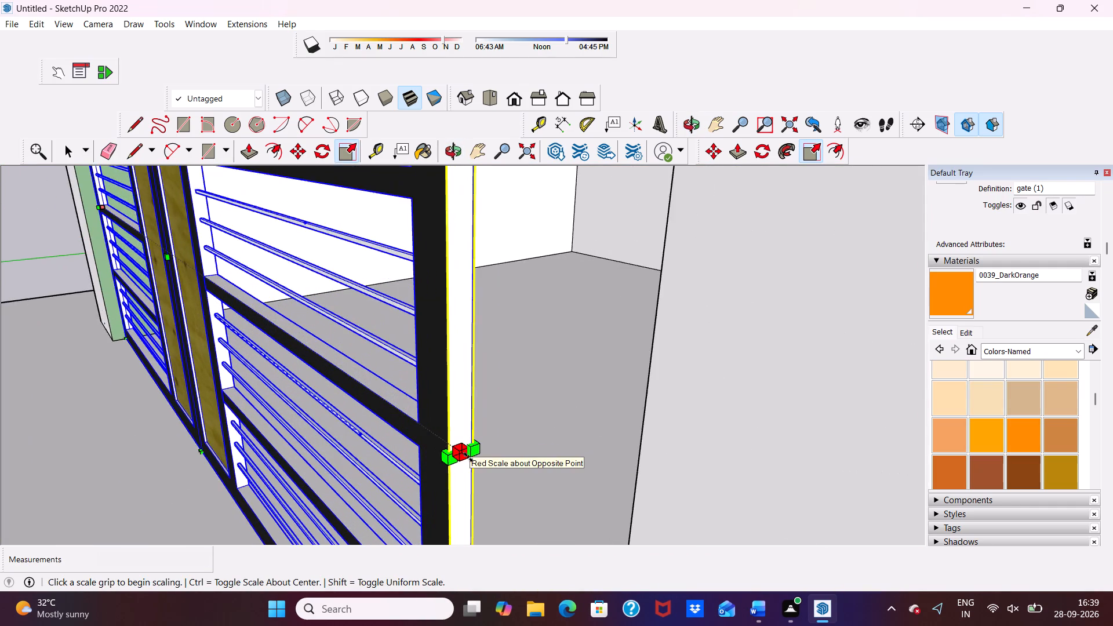
scroll(468, 457, up, 3)
drag(461, 452, 502, 472)
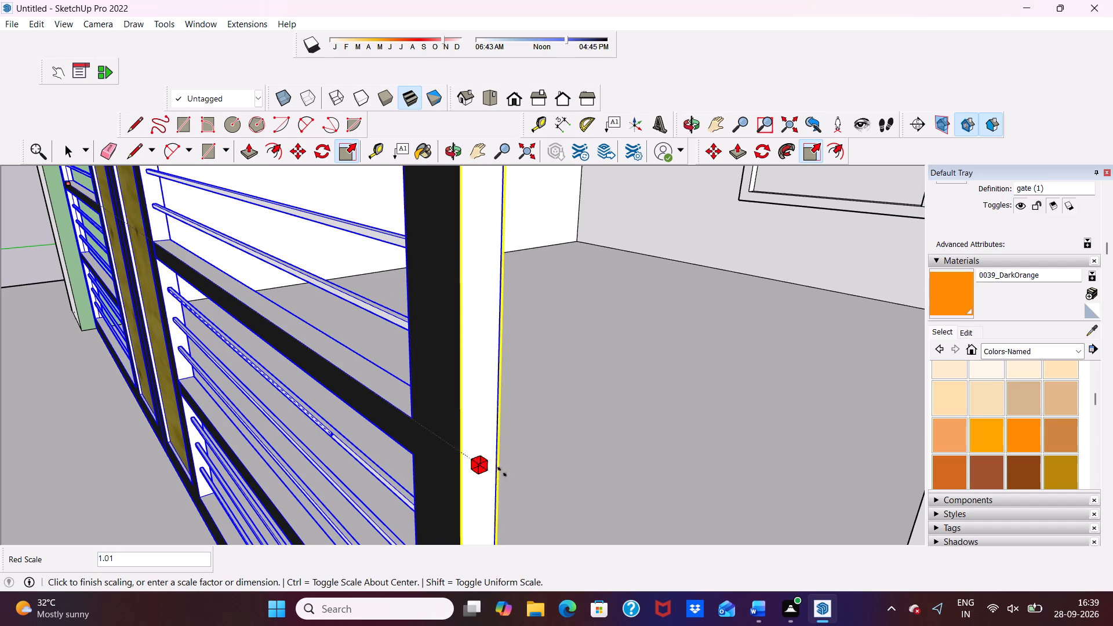
drag(502, 472, 634, 492)
scroll(602, 453, down, 6)
scroll(570, 419, down, 6)
scroll(601, 489, up, 5)
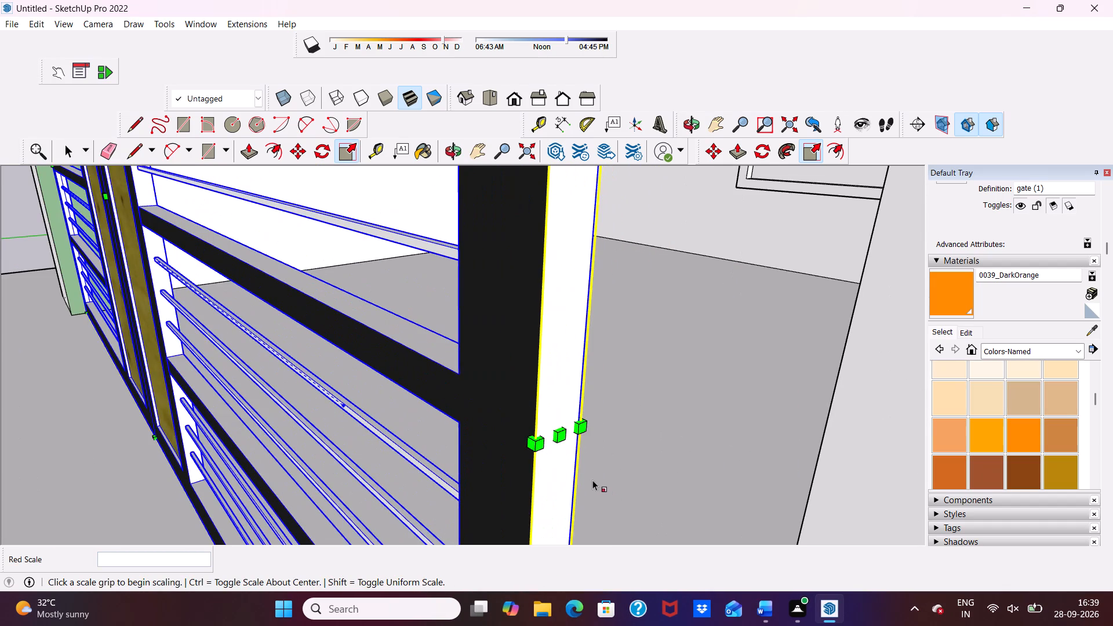
drag(524, 394, 729, 462)
scroll(632, 404, down, 15)
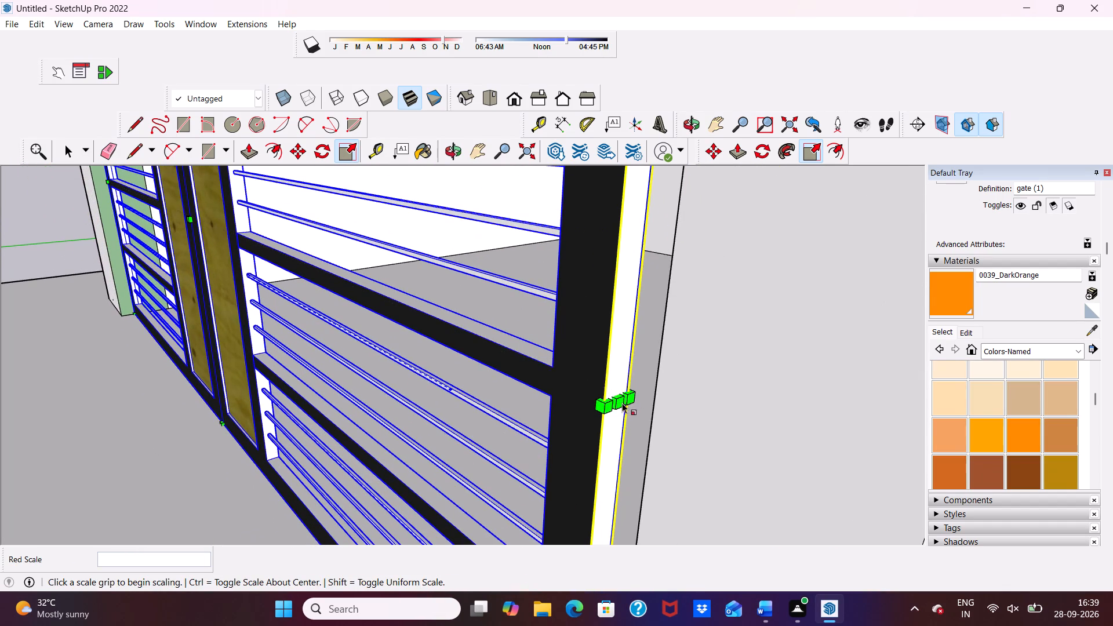
drag(618, 404, 644, 421)
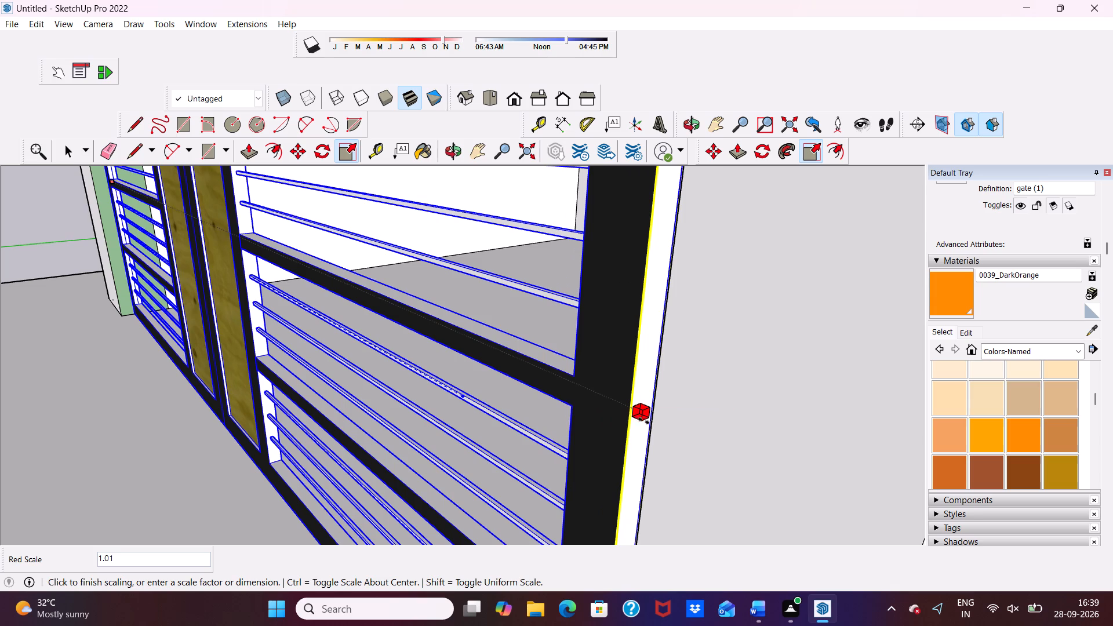
drag(644, 421, 651, 421)
scroll(640, 421, down, 9)
drag(558, 408, 489, 425)
key(space)
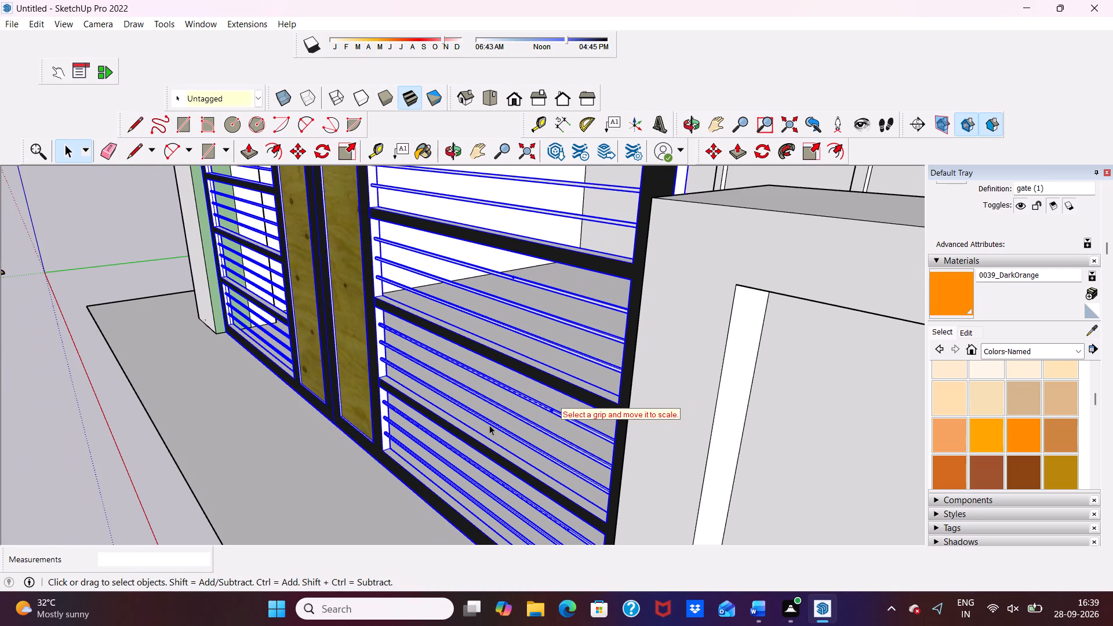
drag(489, 425, 490, 425)
key(space)
click(94, 263)
Examine how the gate fits between the far post and the L-shaped block from the front.
scroll(107, 272, down, 3)
middle_drag(118, 288, 266, 241)
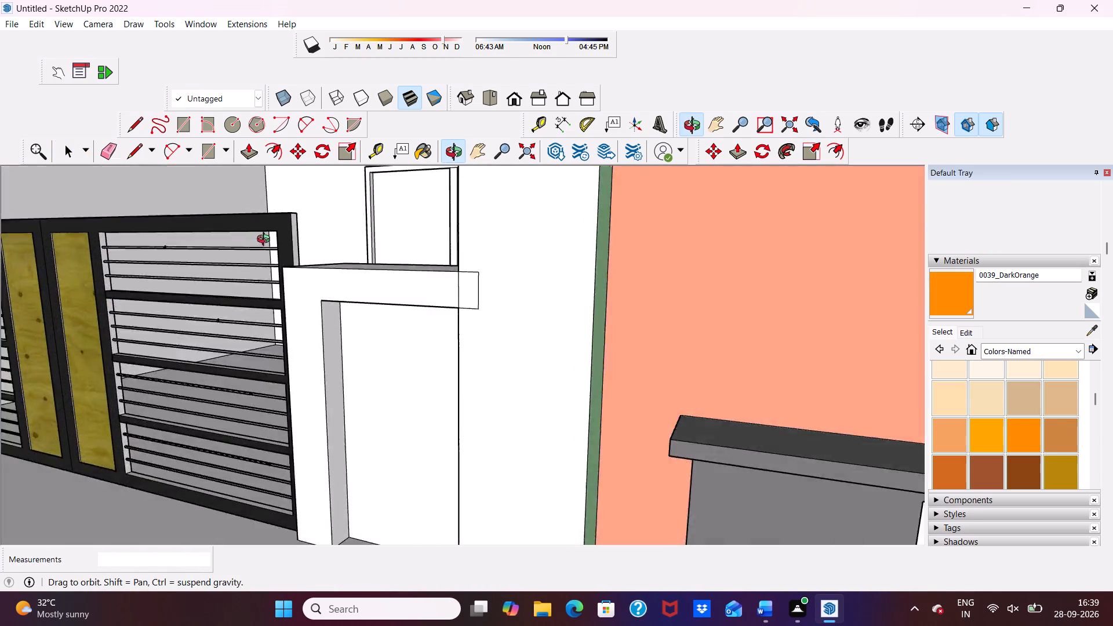
middle_drag(266, 241, 294, 236)
scroll(303, 238, down, 11)
scroll(193, 251, up, 5)
scroll(193, 252, down, 1)
middle_drag(193, 250, 193, 249)
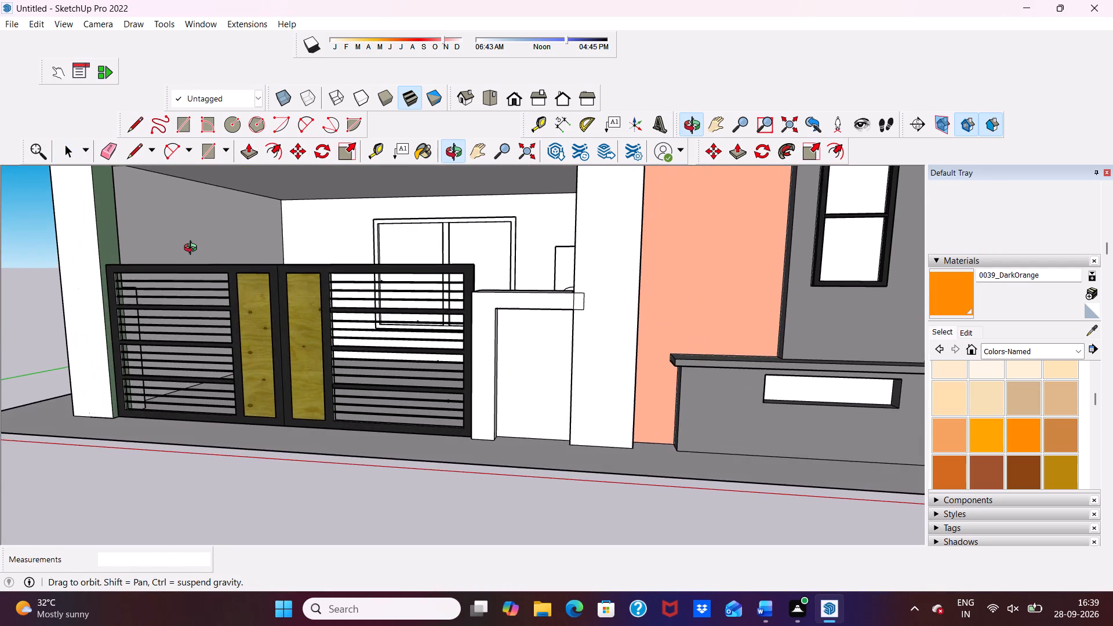
middle_drag(193, 249, 283, 269)
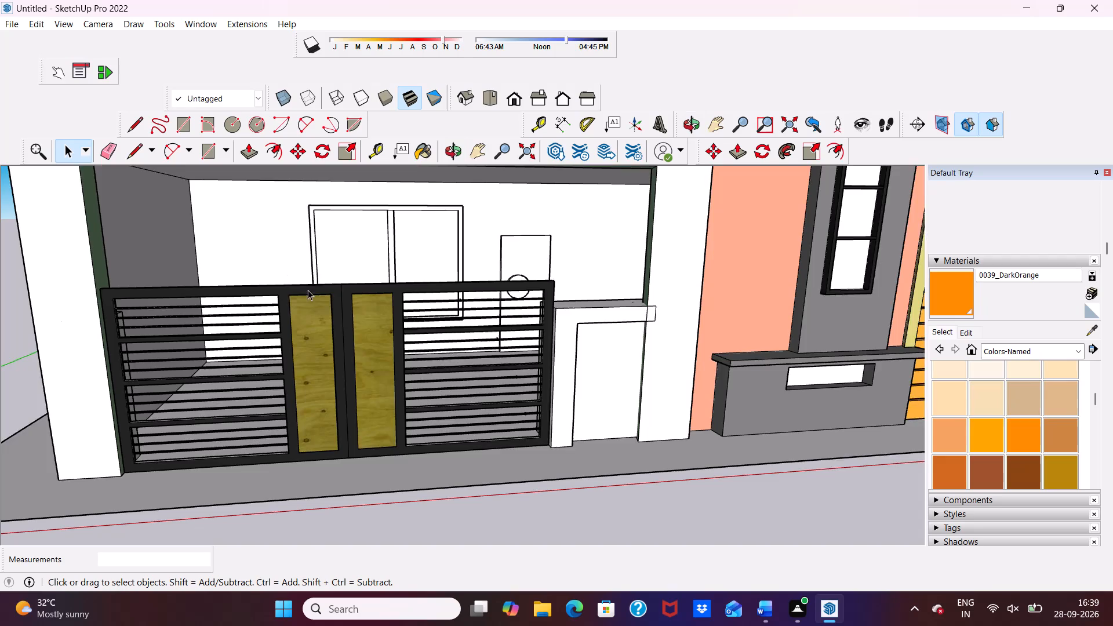
scroll(427, 318, down, 1)
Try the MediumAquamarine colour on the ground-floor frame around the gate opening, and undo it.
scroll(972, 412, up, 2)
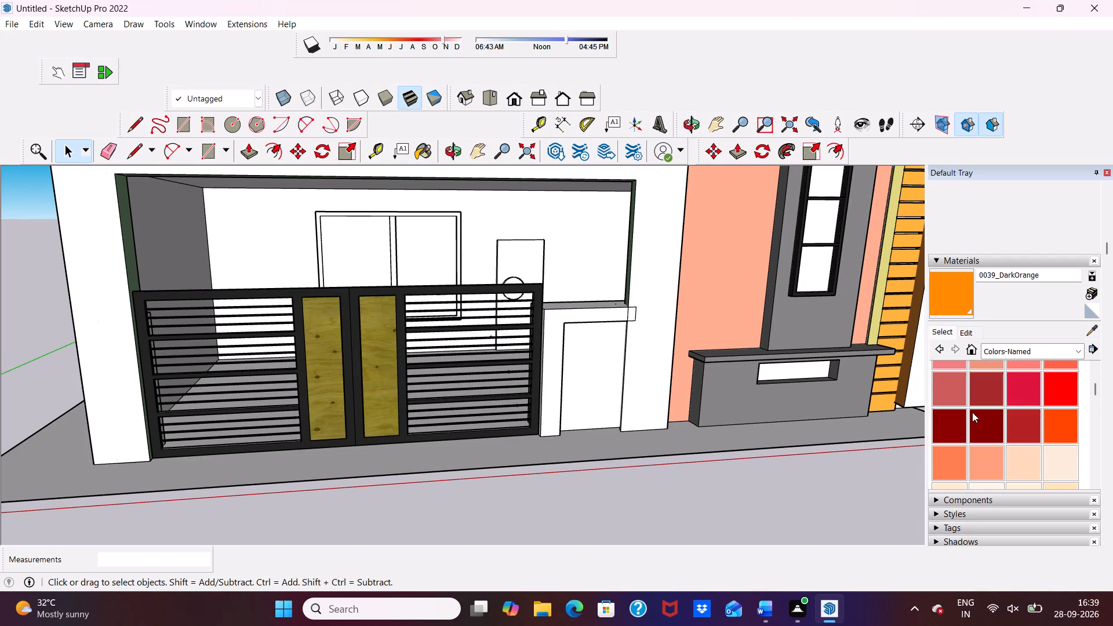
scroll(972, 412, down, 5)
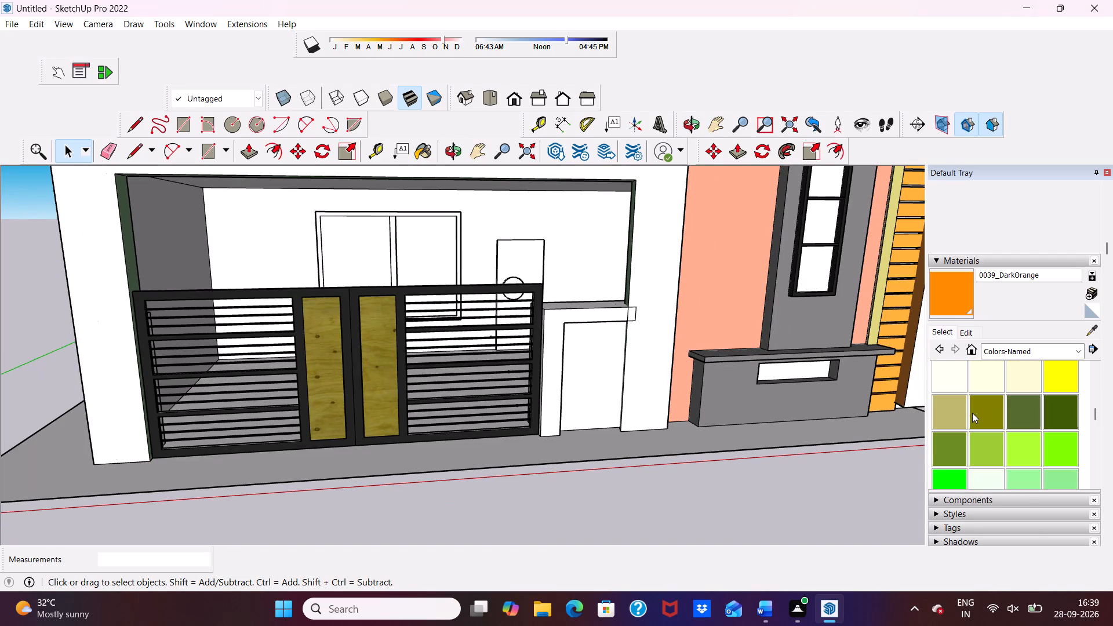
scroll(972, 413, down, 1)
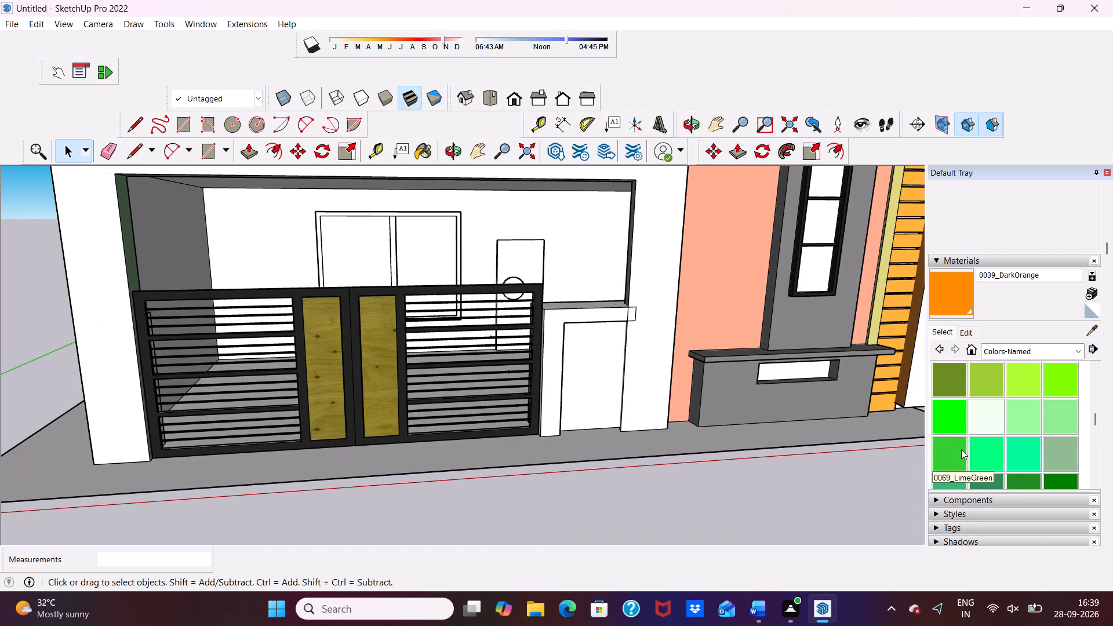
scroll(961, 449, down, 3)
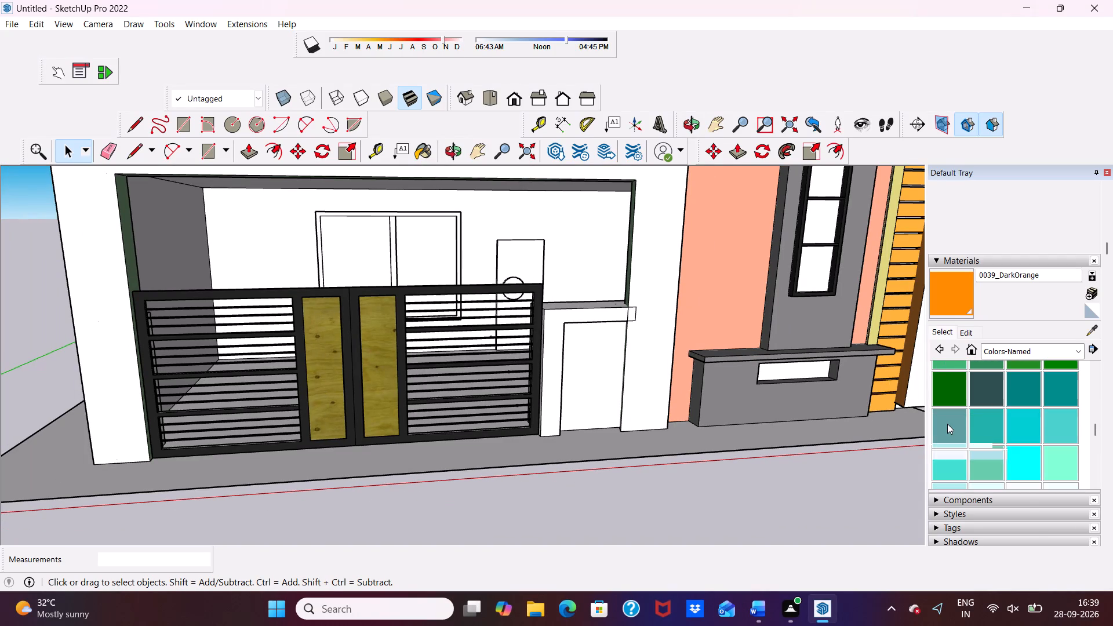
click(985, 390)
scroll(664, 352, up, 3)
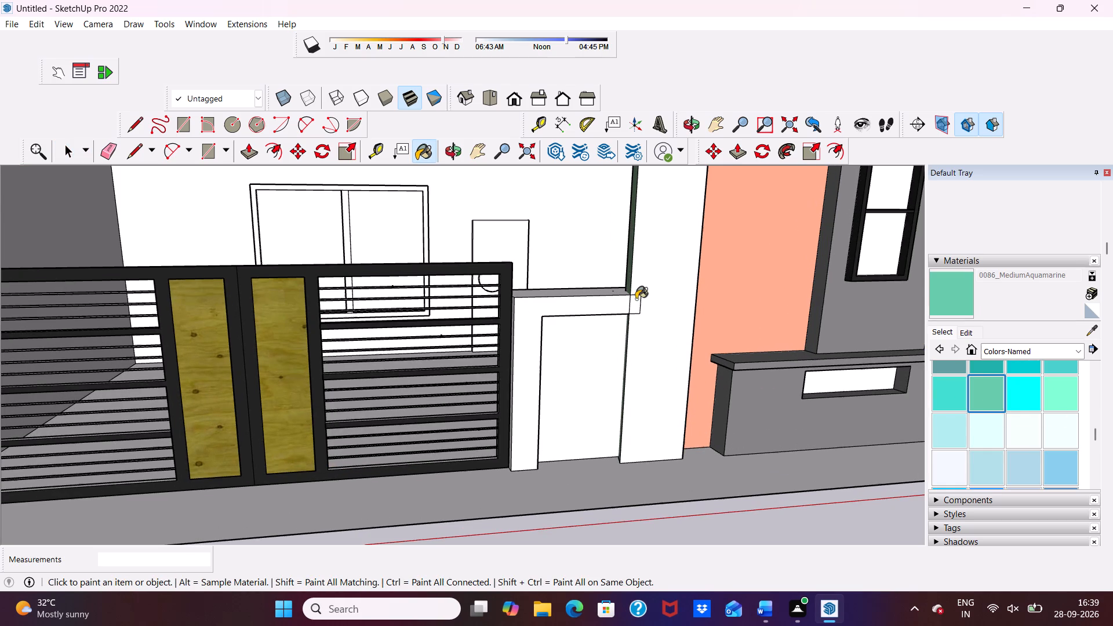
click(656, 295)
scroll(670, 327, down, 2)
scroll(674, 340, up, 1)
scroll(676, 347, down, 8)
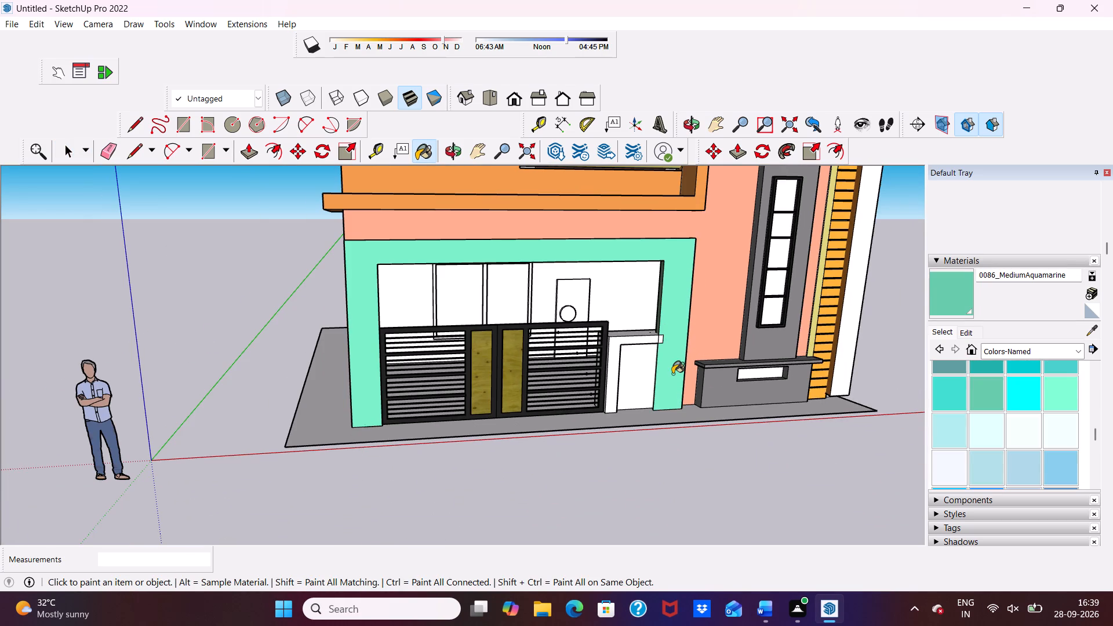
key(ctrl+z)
Paint the ground-floor frame around the gate opening with the named colour 0072_DarkSeaGreen.
scroll(963, 431, up, 2)
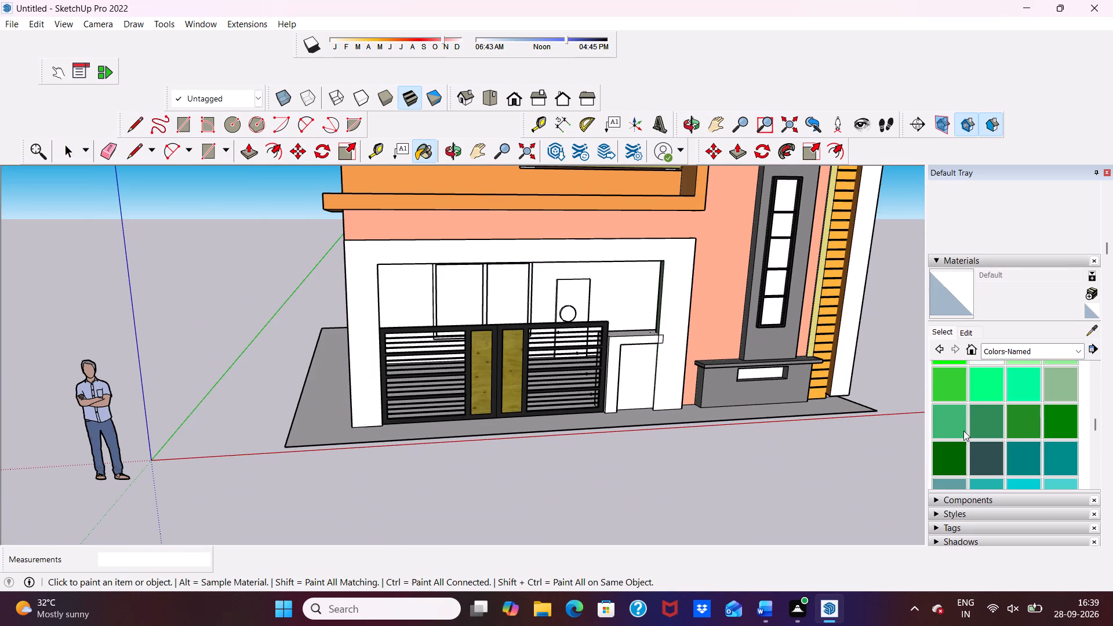
click(1060, 374)
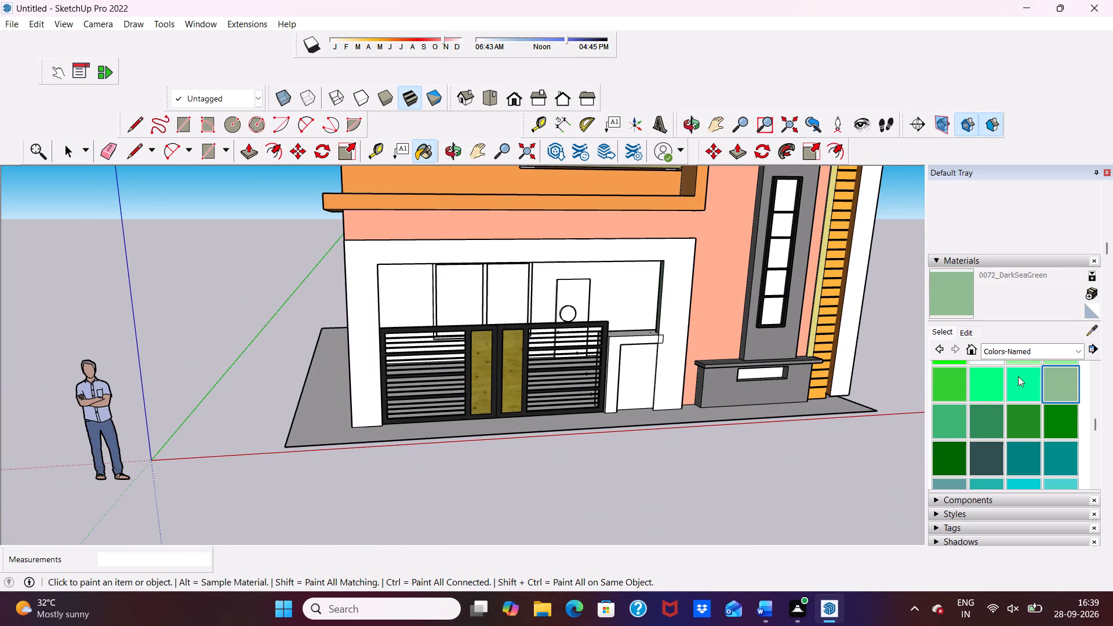
scroll(733, 347, up, 2)
click(666, 308)
middle_drag(652, 314, 551, 203)
scroll(344, 221, up, 2)
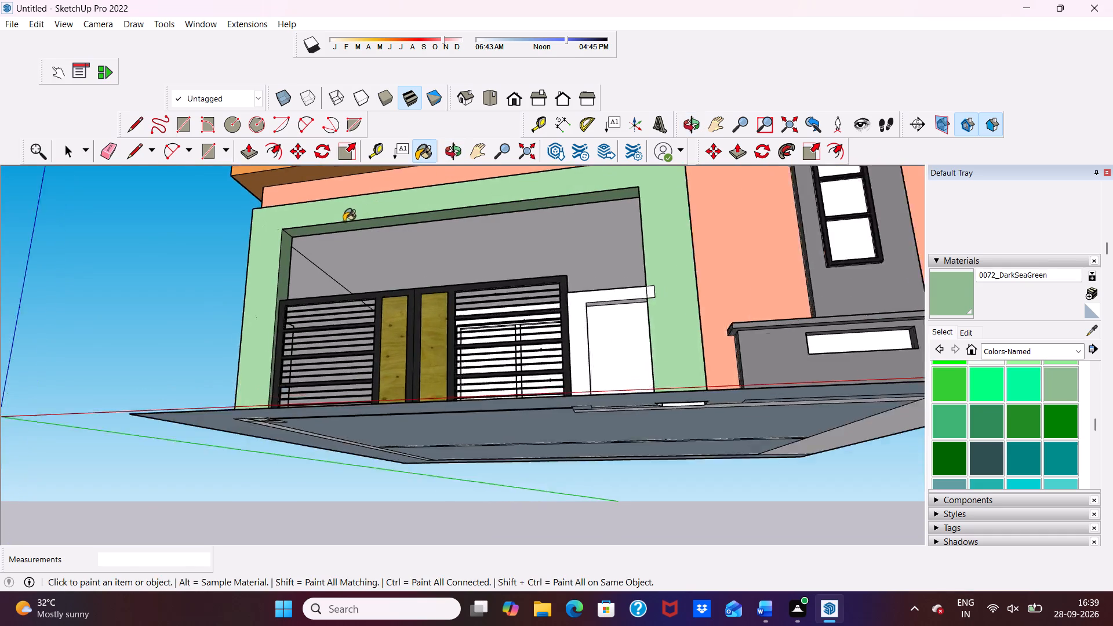
scroll(344, 221, up, 2)
middle_drag(437, 280, 694, 334)
scroll(719, 323, up, 3)
scroll(733, 344, down, 4)
middle_drag(737, 359, 548, 369)
scroll(657, 386, down, 4)
middle_drag(581, 430, 573, 369)
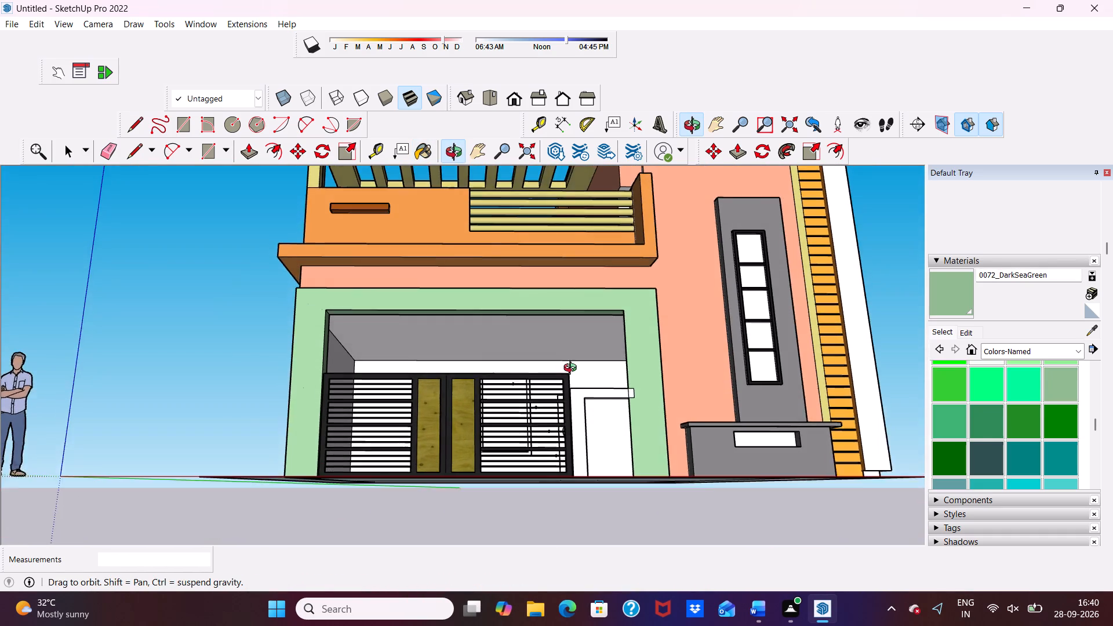
middle_drag(573, 369, 583, 396)
Paint the front face and the projecting end of the L-shaped block beside the gate with 0135_DarkGray.
scroll(981, 432, down, 6)
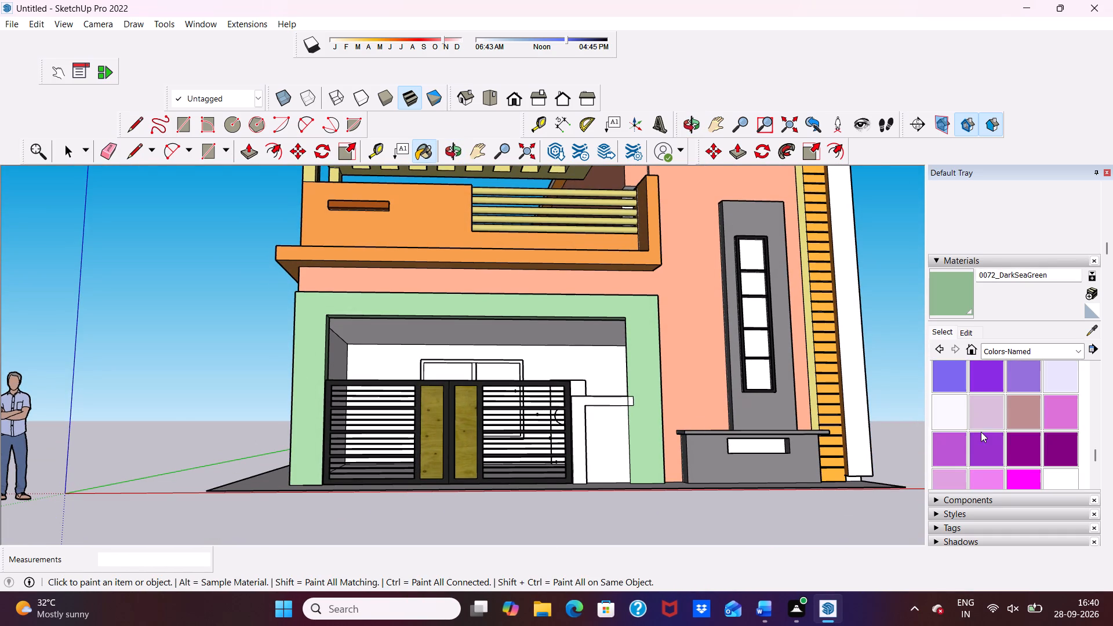
scroll(987, 425, down, 3)
scroll(990, 429, up, 2)
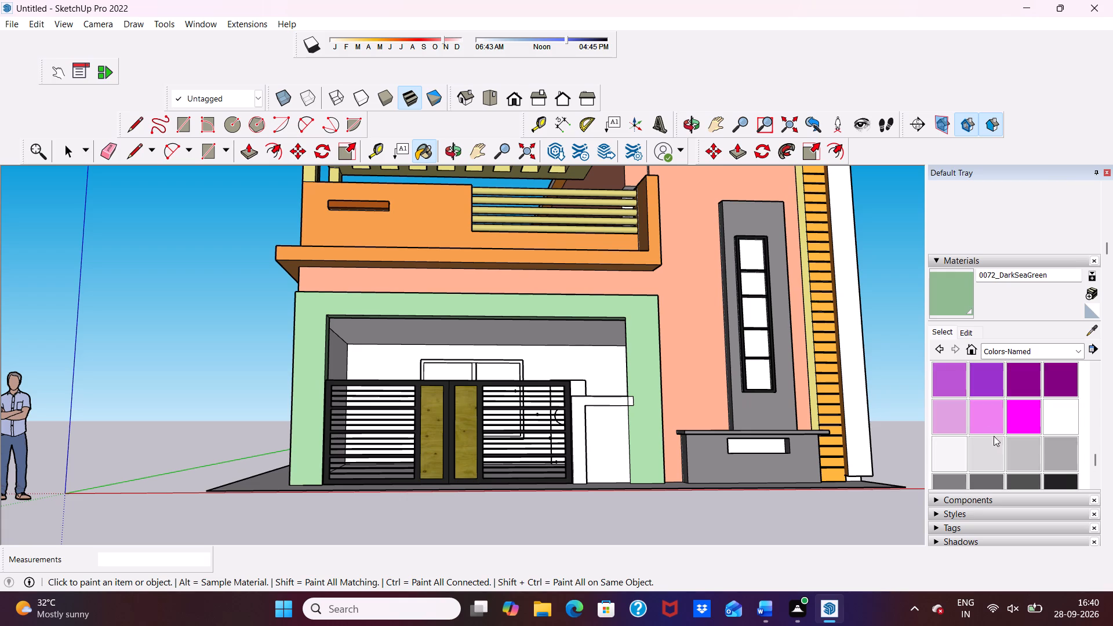
scroll(994, 436, down, 1)
click(1010, 413)
scroll(713, 418, up, 8)
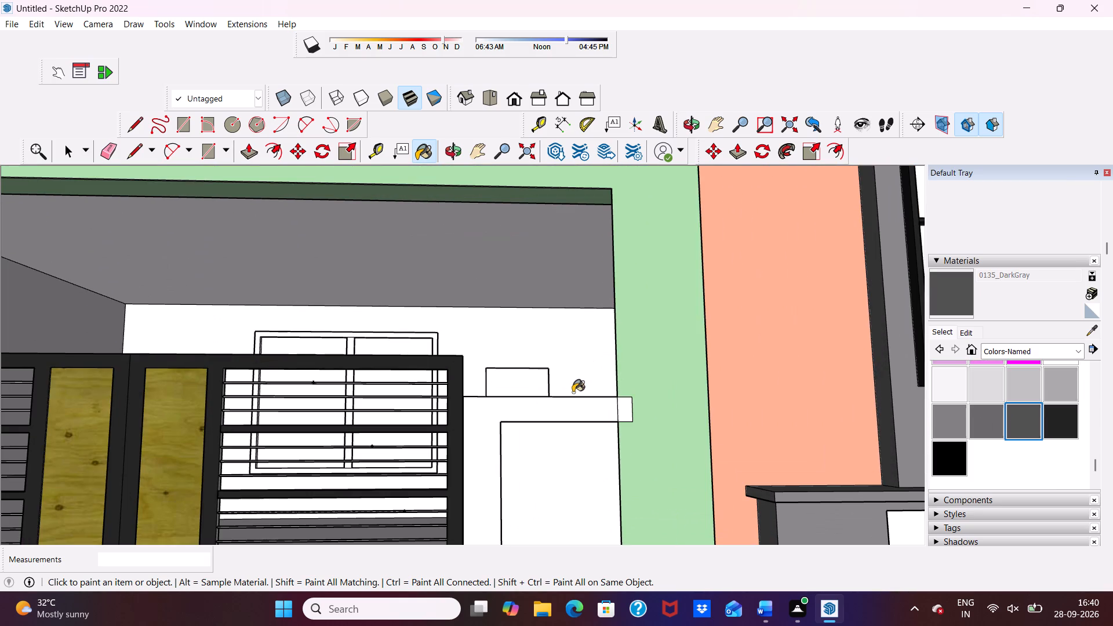
click(562, 413)
scroll(477, 458, up, 4)
middle_drag(475, 460, 372, 468)
scroll(372, 468, down, 1)
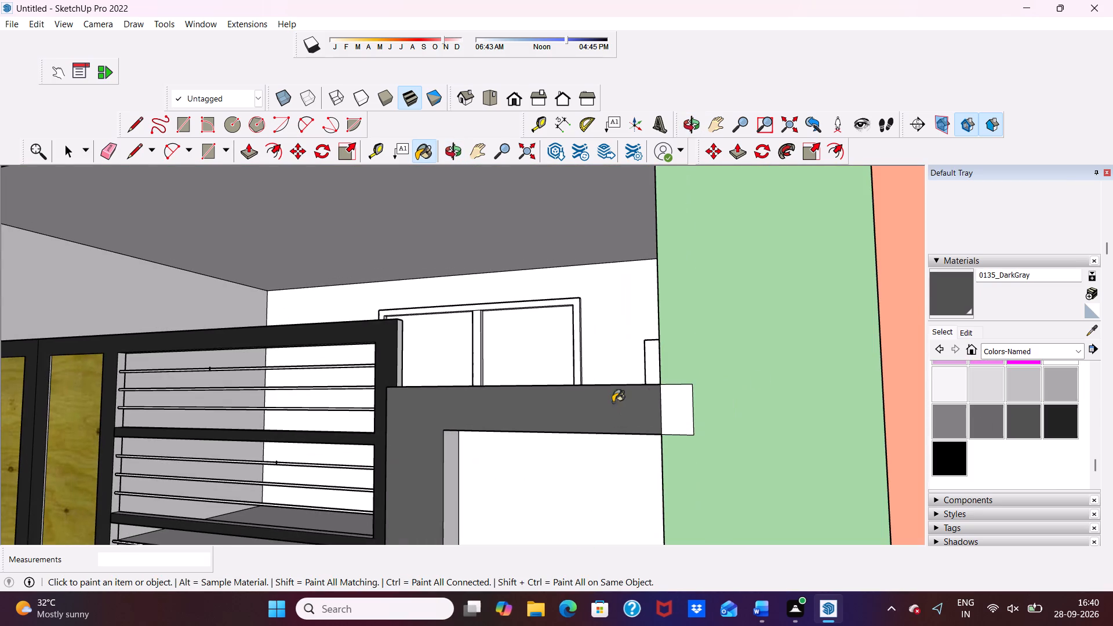
middle_drag(623, 412, 693, 274)
scroll(682, 380, up, 1)
click(671, 398)
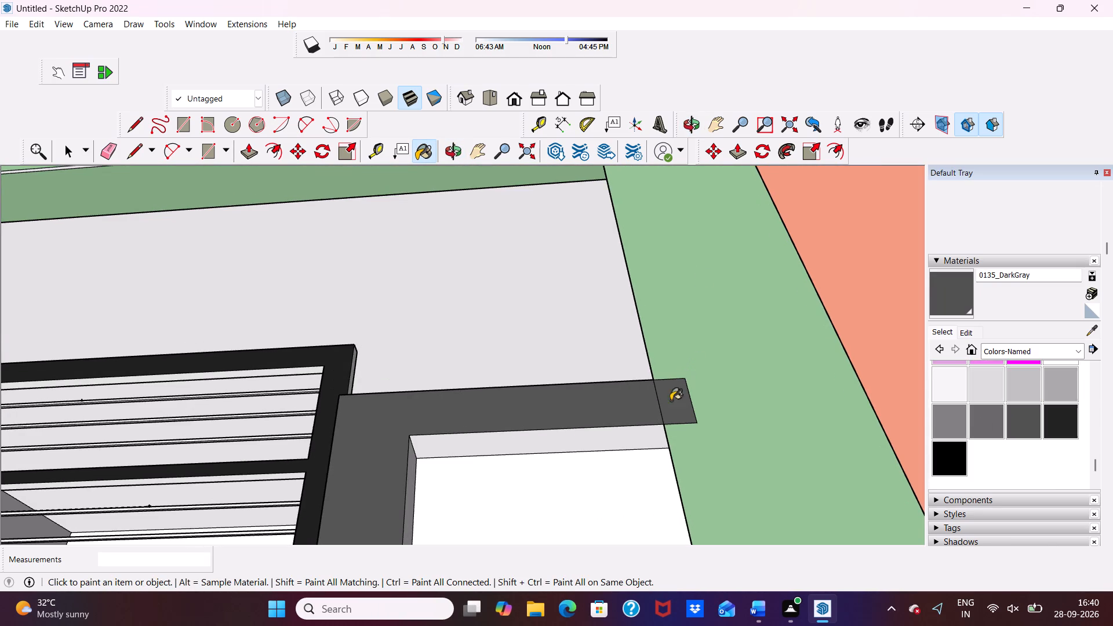
Paint the underside and the side faces of the L-shaped block with 0135_DarkGray.
middle_drag(611, 454, 606, 385)
click(606, 404)
scroll(606, 403, down, 5)
middle_drag(605, 406, 534, 445)
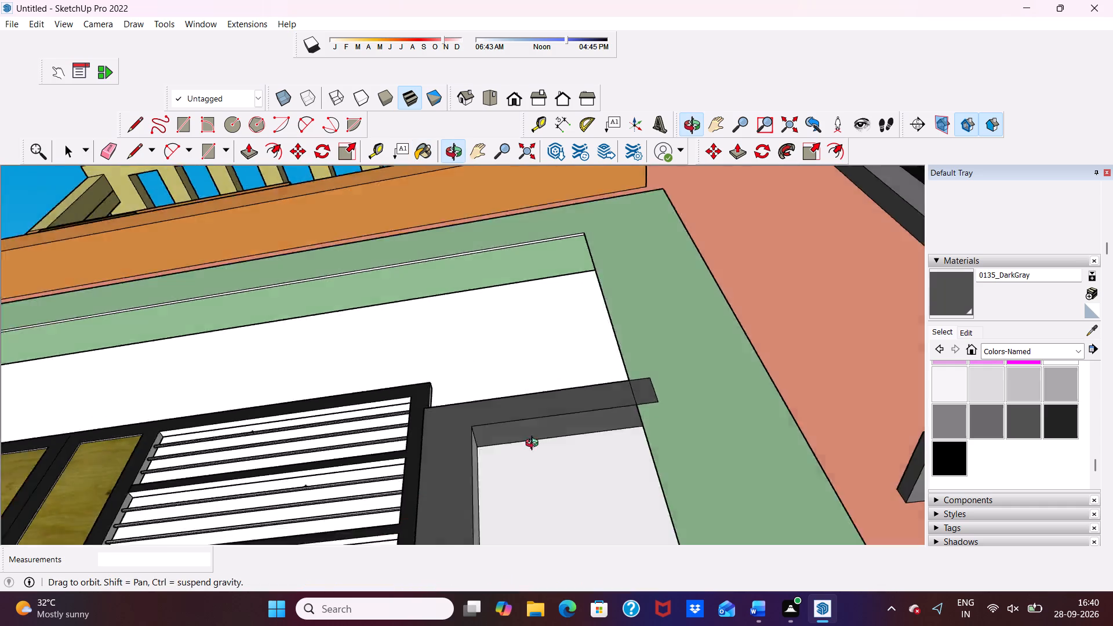
middle_drag(534, 445, 463, 459)
click(436, 502)
scroll(461, 438, down, 4)
middle_drag(461, 436, 590, 608)
scroll(568, 500, down, 5)
middle_drag(555, 509, 792, 471)
scroll(553, 551, up, 15)
scroll(495, 487, down, 7)
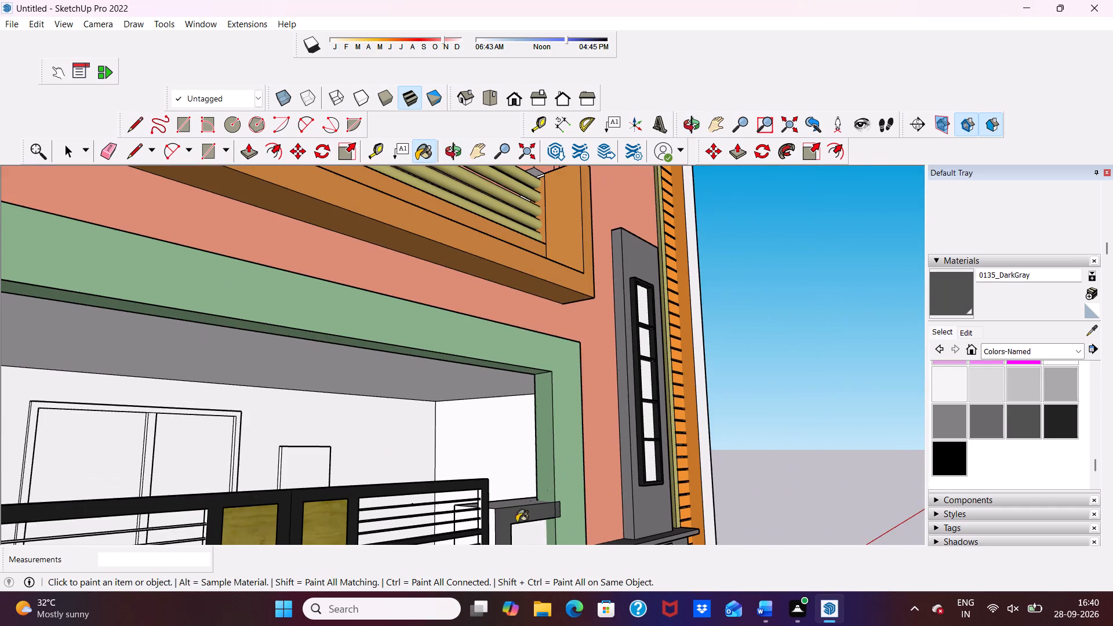
scroll(483, 529, up, 5)
click(502, 508)
Paint the recessed panel and the top of the L-shaped block with 0135_DarkGray.
scroll(502, 508, down, 9)
middle_drag(536, 481, 362, 455)
scroll(402, 516, up, 3)
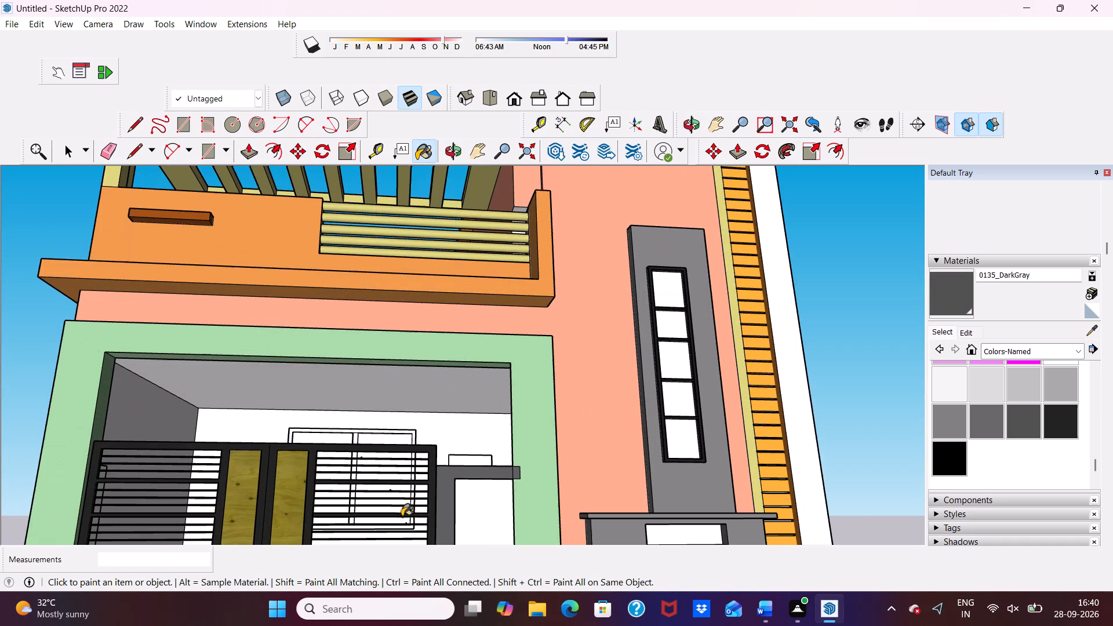
scroll(490, 525, up, 4)
click(490, 523)
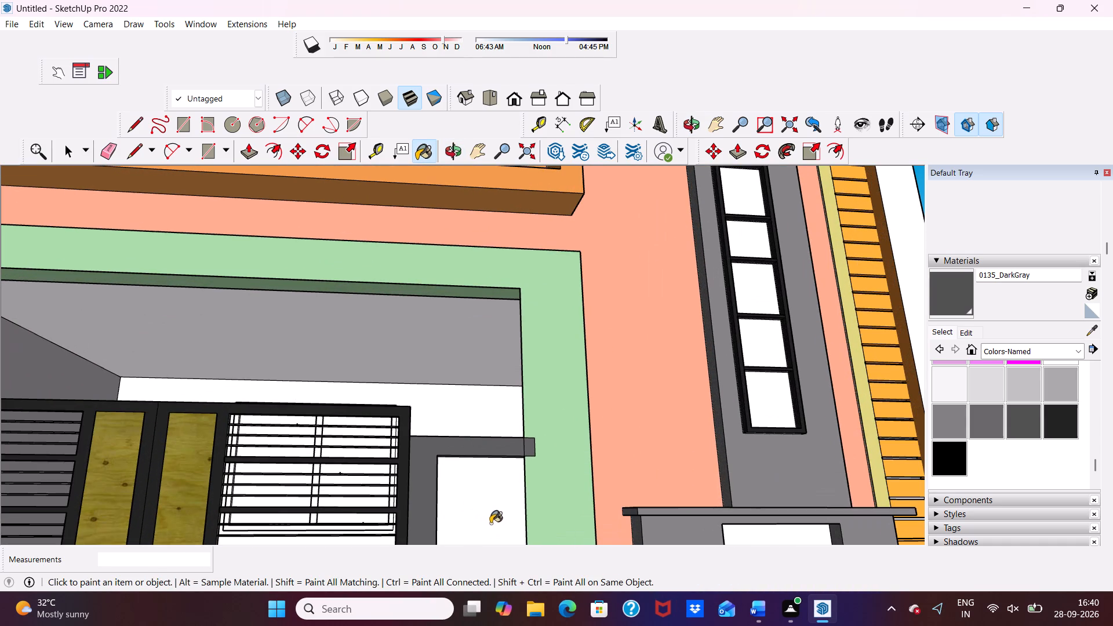
scroll(498, 454, down, 9)
middle_drag(513, 401, 419, 490)
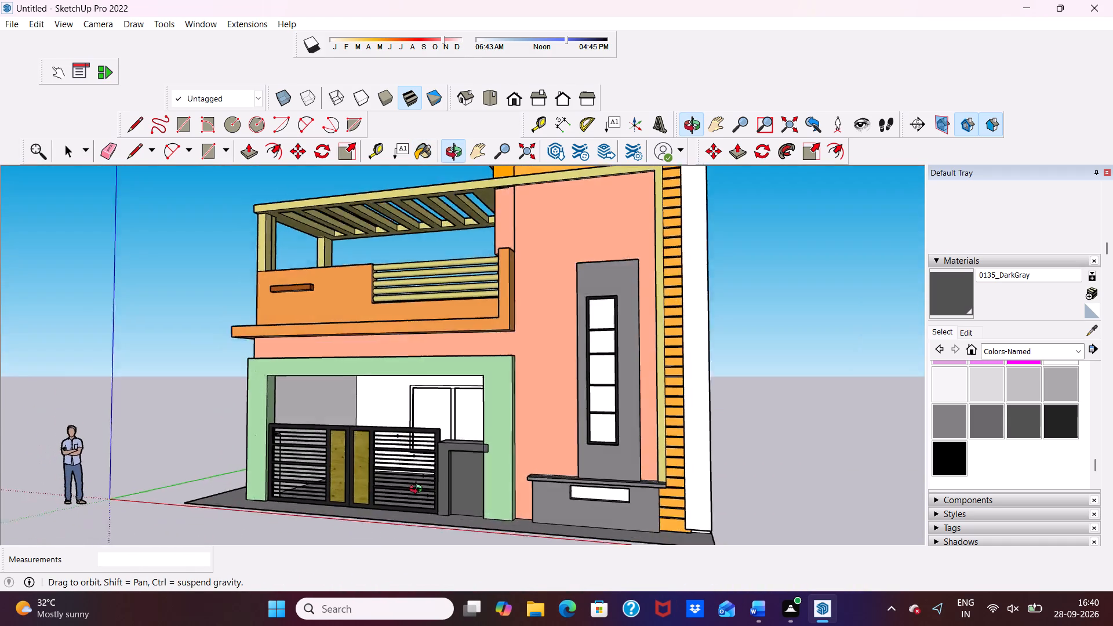
middle_drag(419, 490, 451, 571)
scroll(478, 441, up, 4)
click(475, 461)
scroll(475, 460, down, 4)
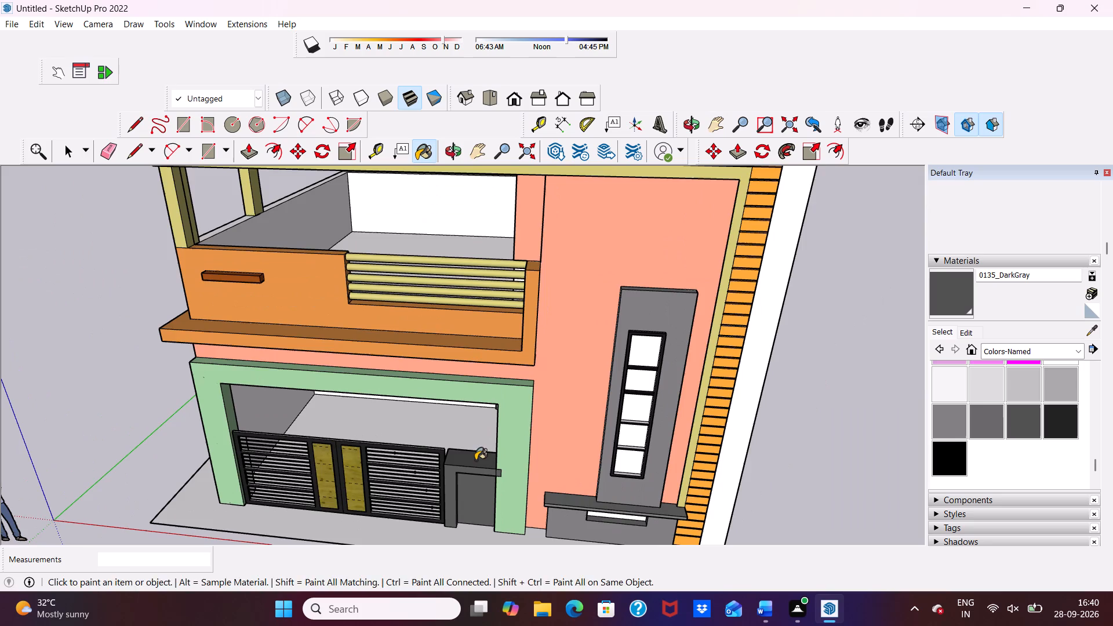
Examine the painted front elevation as a whole from the front.
middle_drag(475, 460, 489, 332)
scroll(482, 395, down, 4)
scroll(500, 480, down, 4)
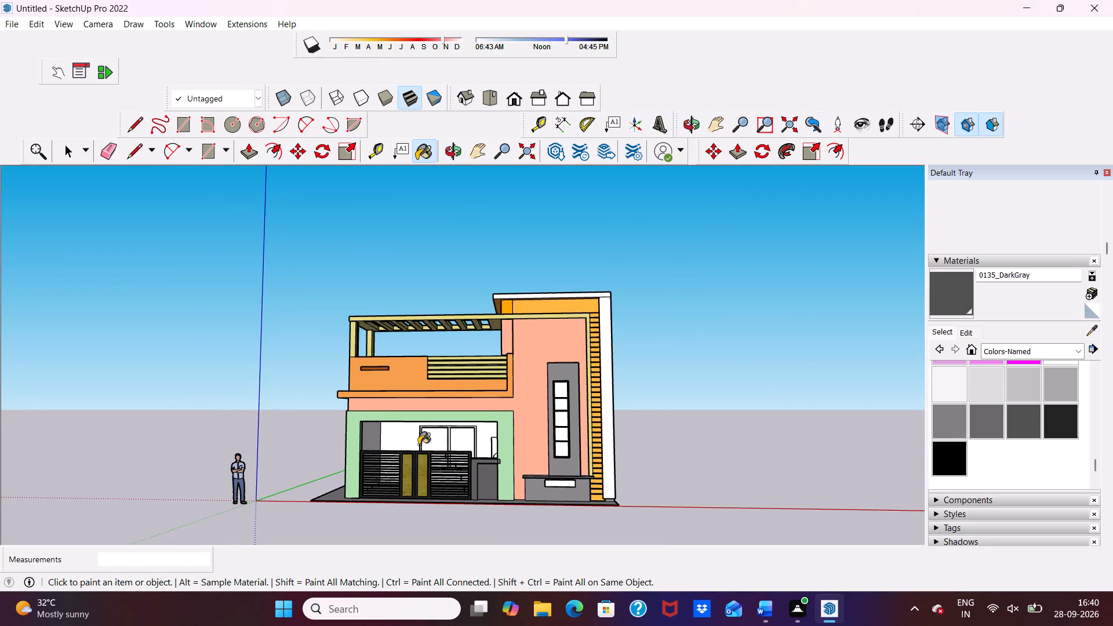
scroll(419, 445, up, 7)
scroll(418, 444, down, 4)
middle_drag(418, 443, 474, 454)
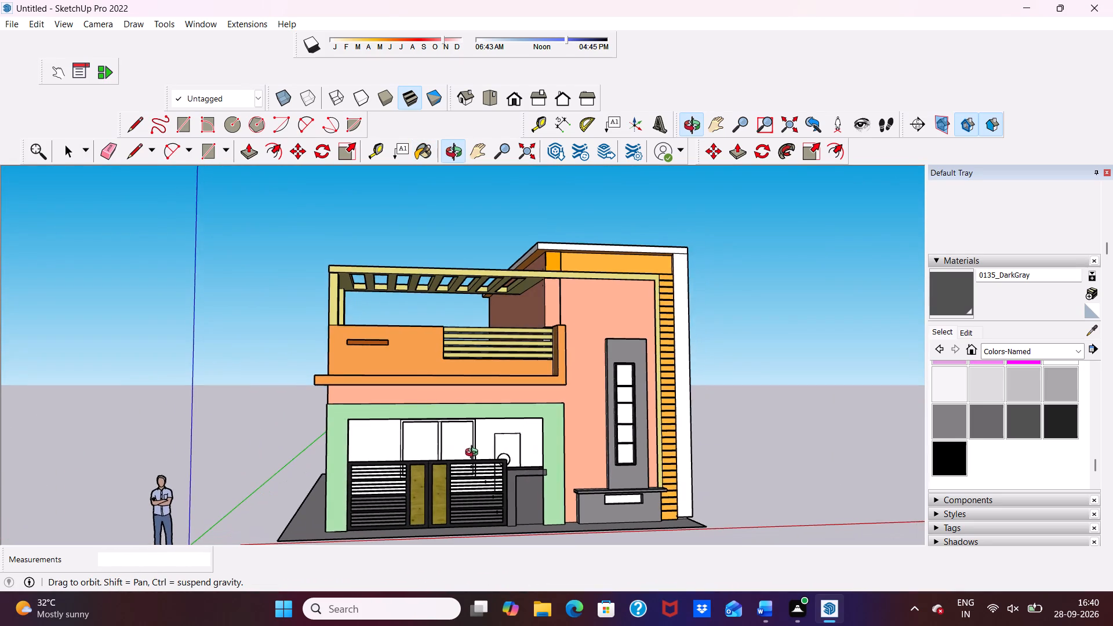
middle_drag(474, 454, 474, 453)
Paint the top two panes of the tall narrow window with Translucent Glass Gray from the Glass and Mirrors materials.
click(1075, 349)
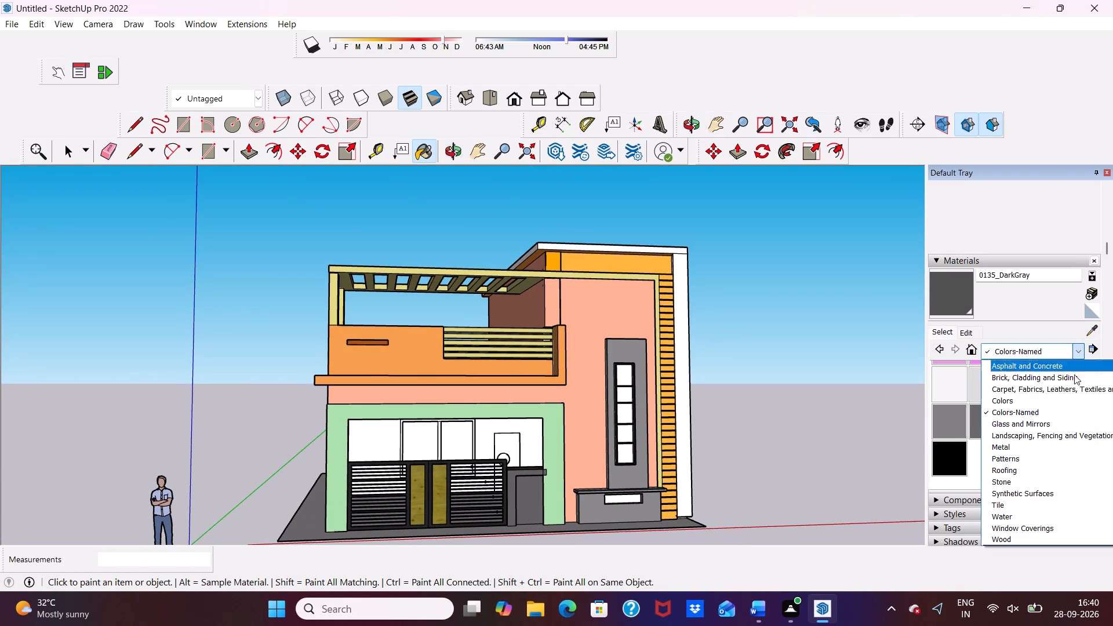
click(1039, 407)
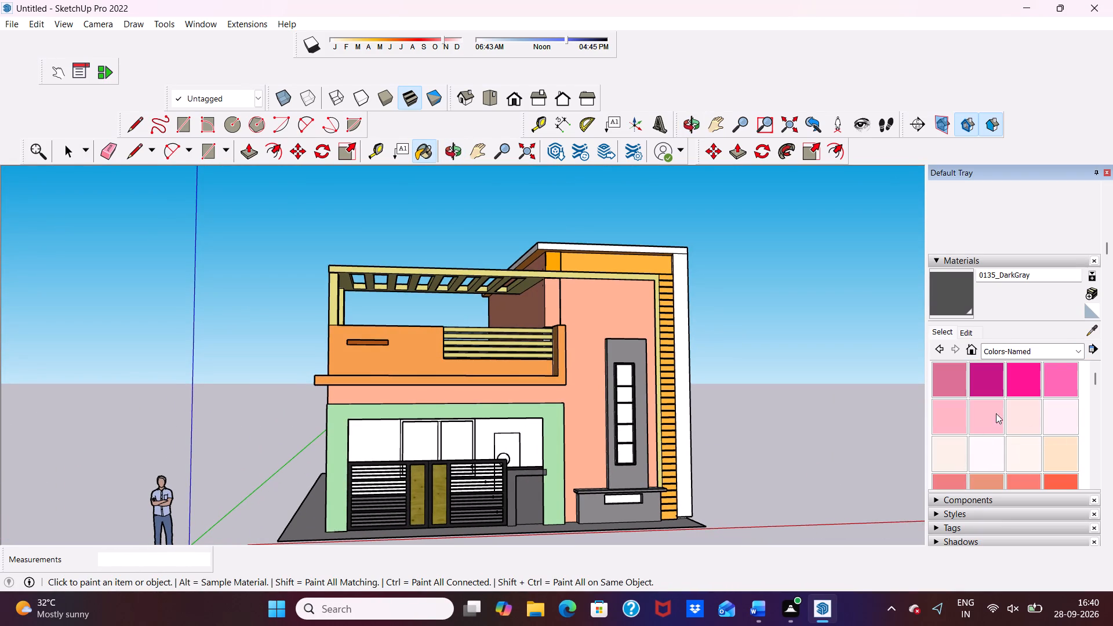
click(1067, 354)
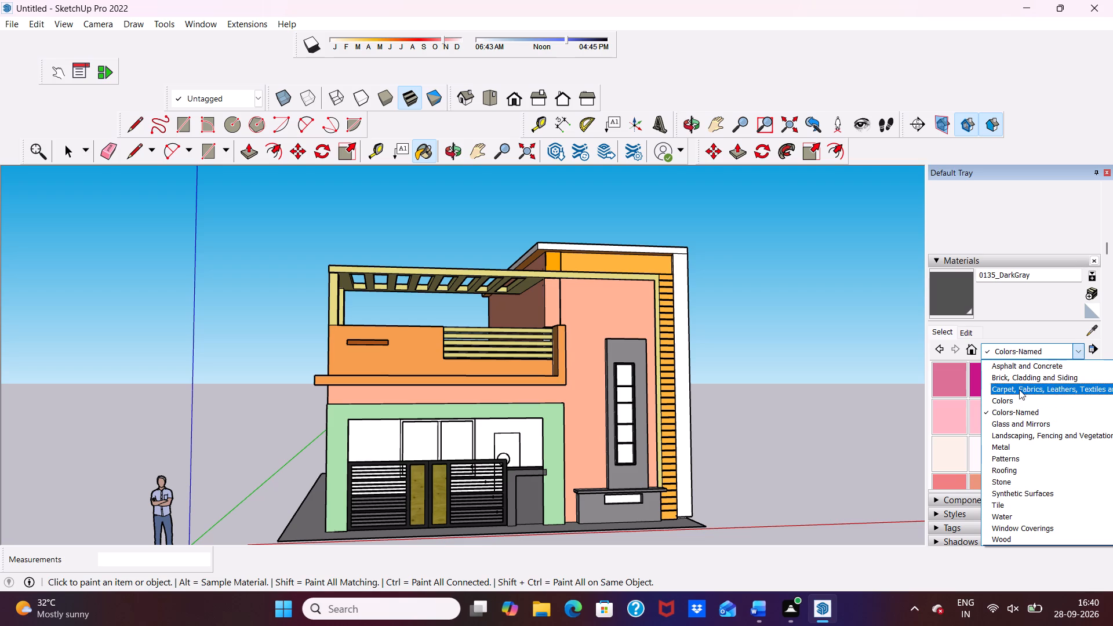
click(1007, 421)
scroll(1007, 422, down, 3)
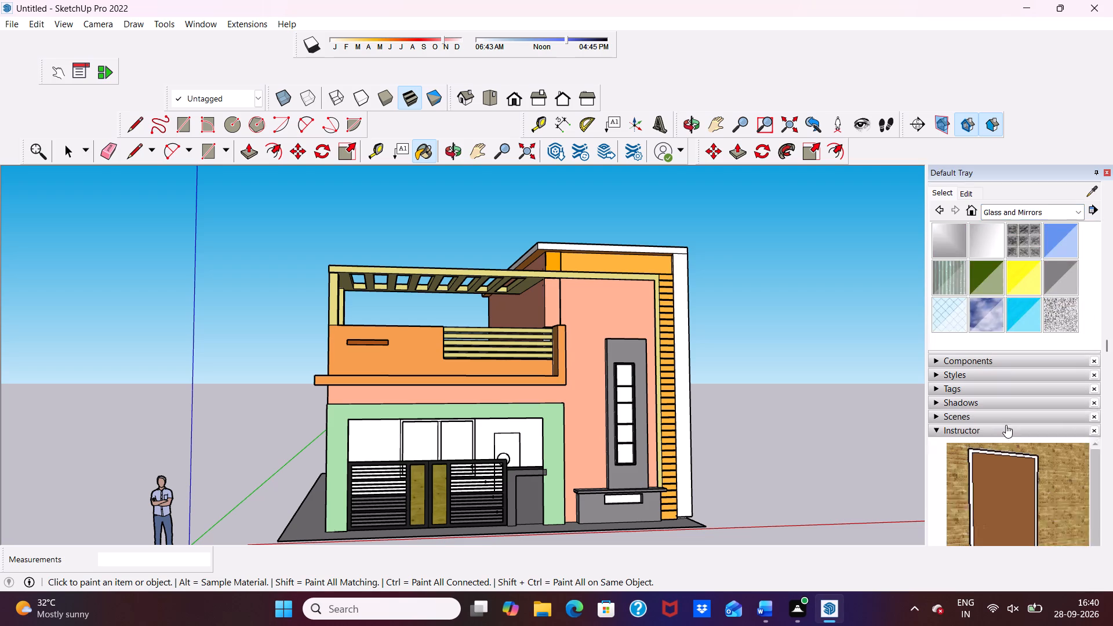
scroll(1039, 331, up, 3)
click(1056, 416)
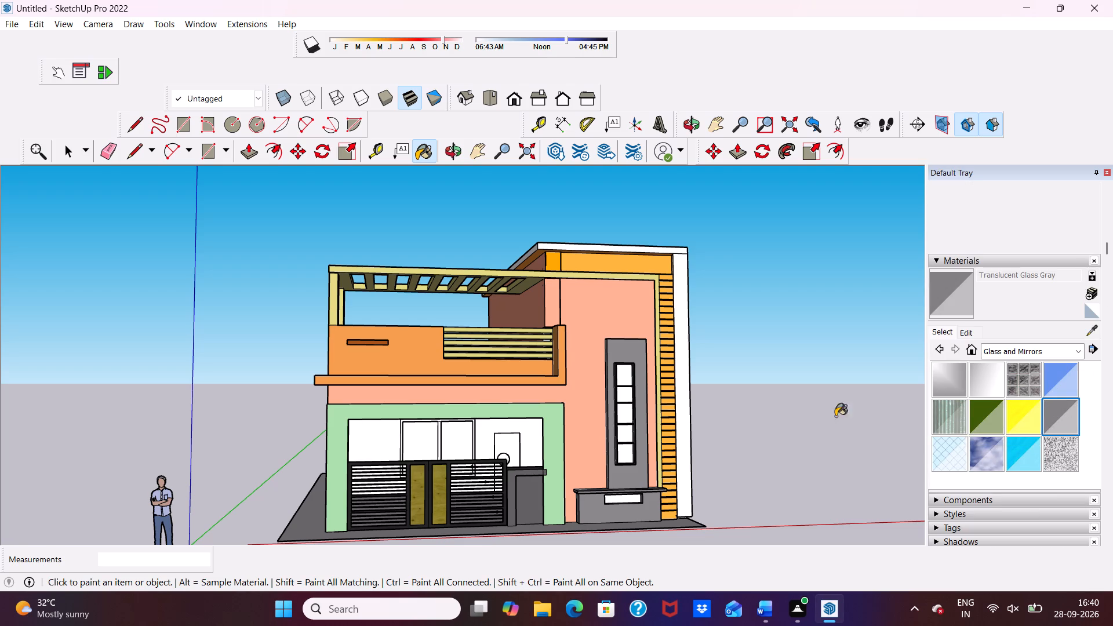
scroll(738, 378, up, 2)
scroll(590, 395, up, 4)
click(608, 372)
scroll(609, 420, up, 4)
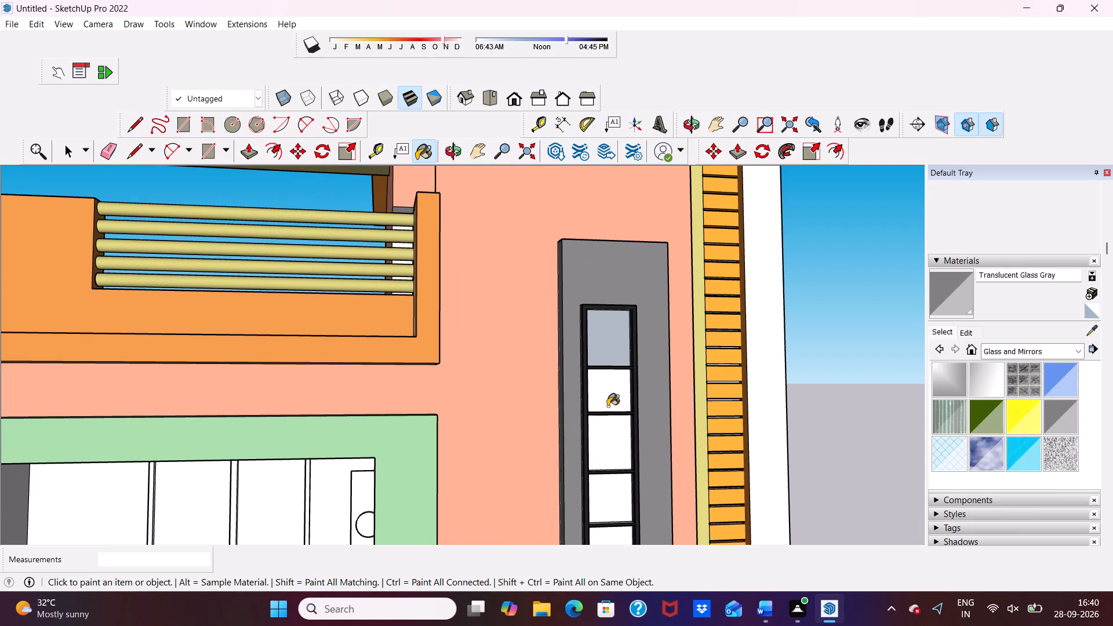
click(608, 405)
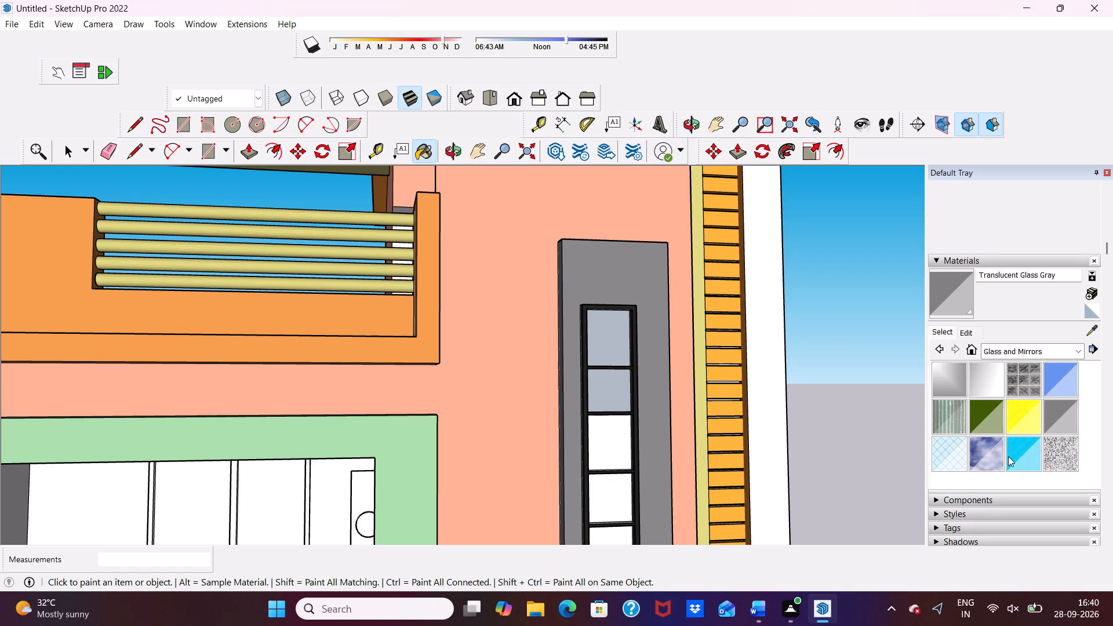
Paint all five panes of the tall narrow window with Translucent Glass Tinted.
click(1036, 453)
scroll(671, 327, up, 2)
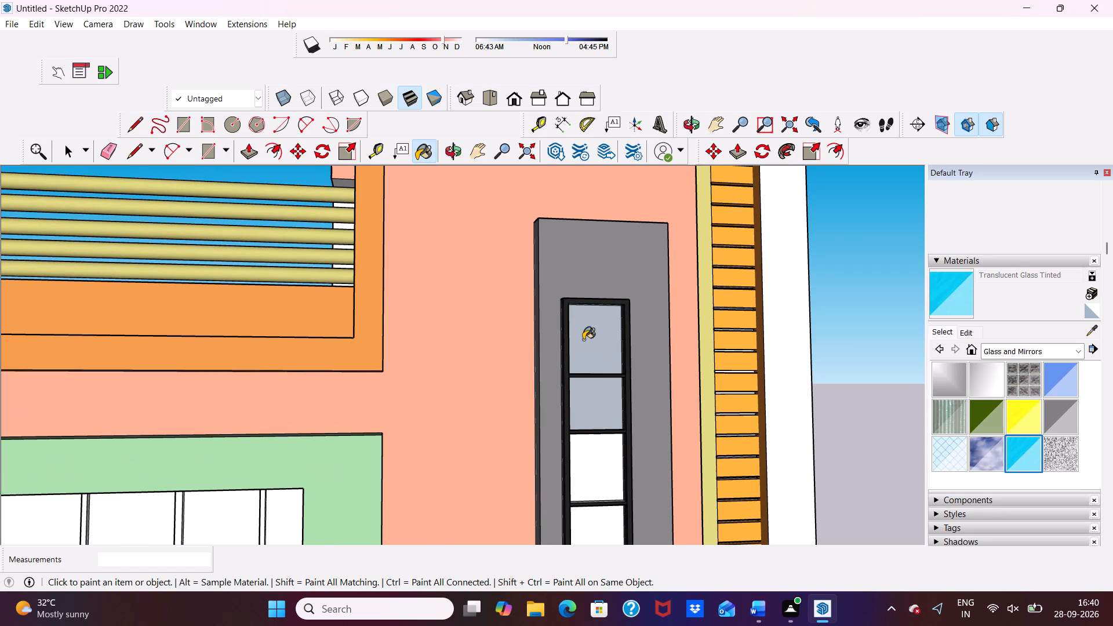
click(585, 337)
scroll(597, 425, up, 3)
click(597, 424)
click(613, 504)
scroll(595, 436, down, 2)
scroll(595, 436, up, 1)
scroll(595, 436, down, 4)
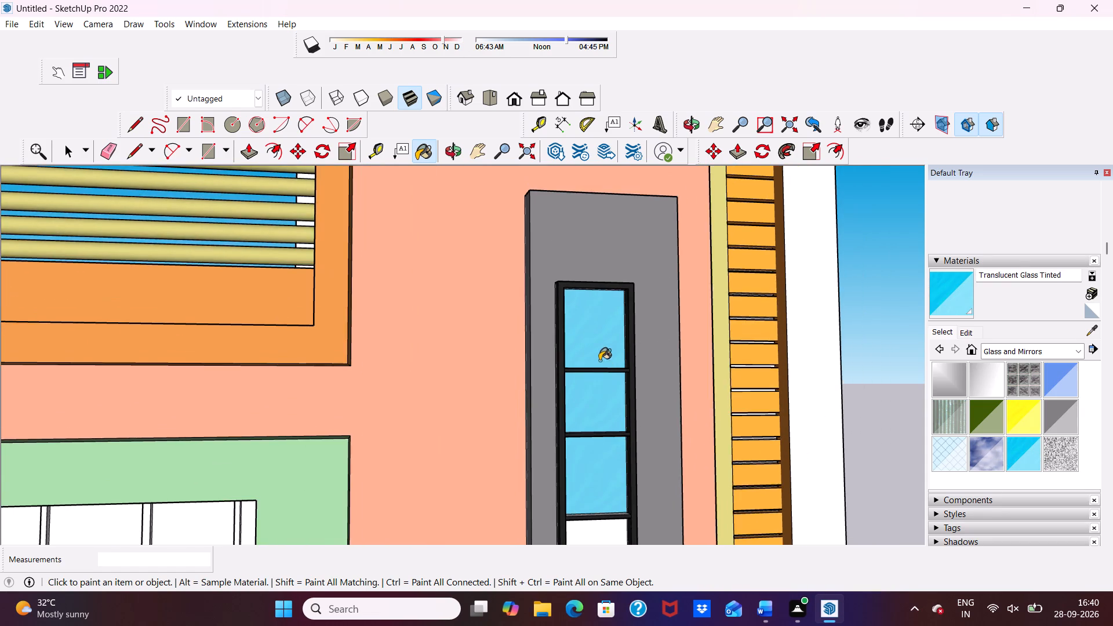
scroll(599, 361, down, 4)
click(603, 466)
click(613, 517)
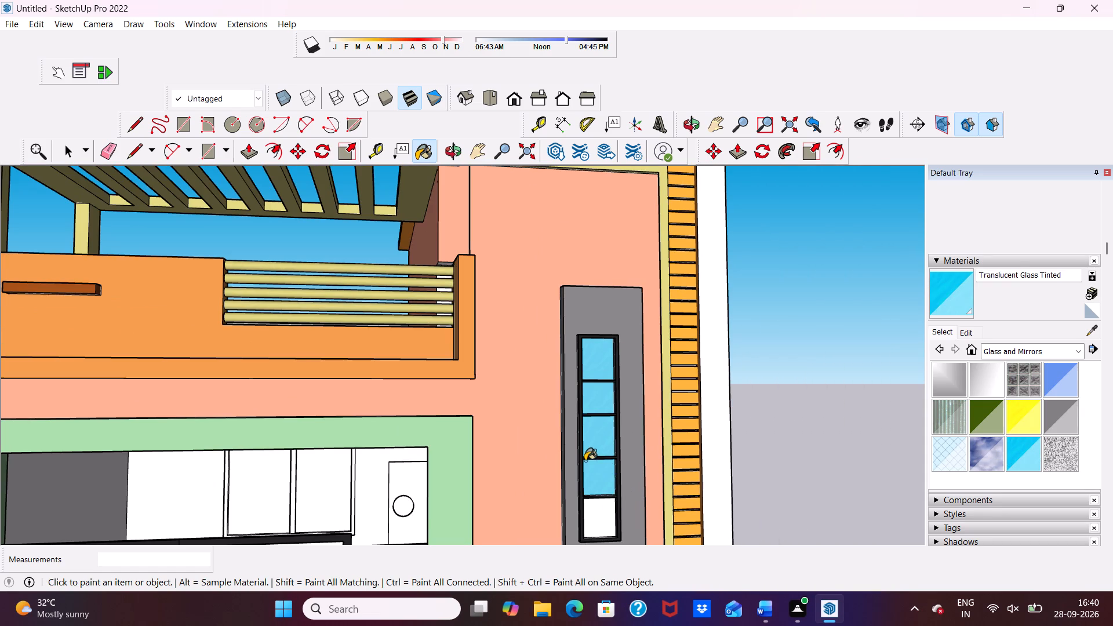
scroll(585, 461, down, 11)
middle_drag(597, 417, 710, 453)
scroll(593, 503, up, 10)
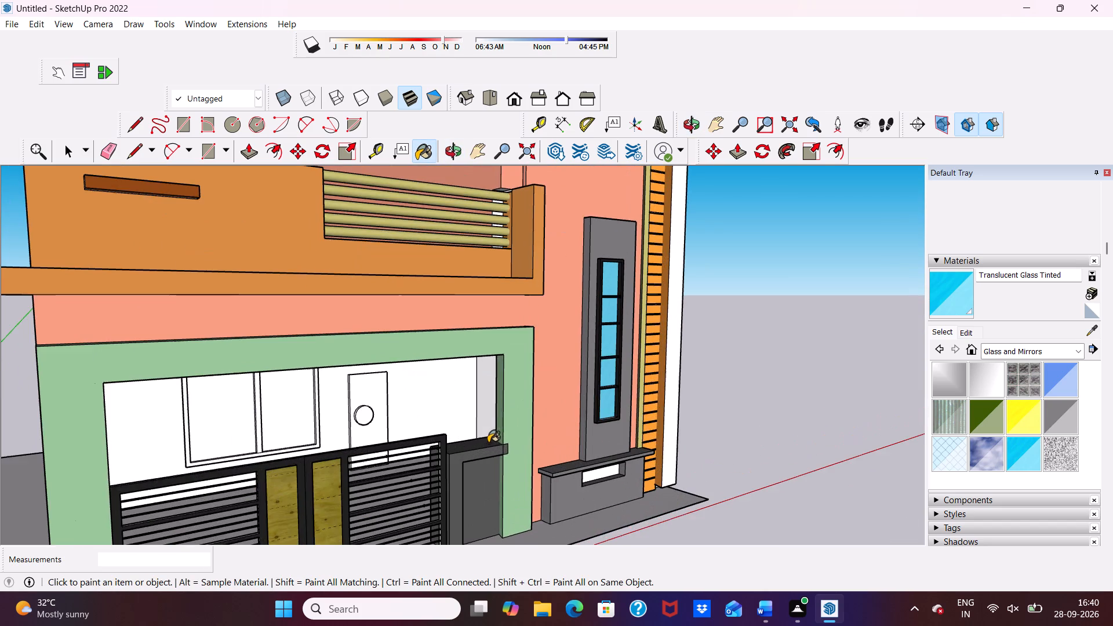
middle_drag(488, 442, 371, 431)
scroll(368, 409, up, 3)
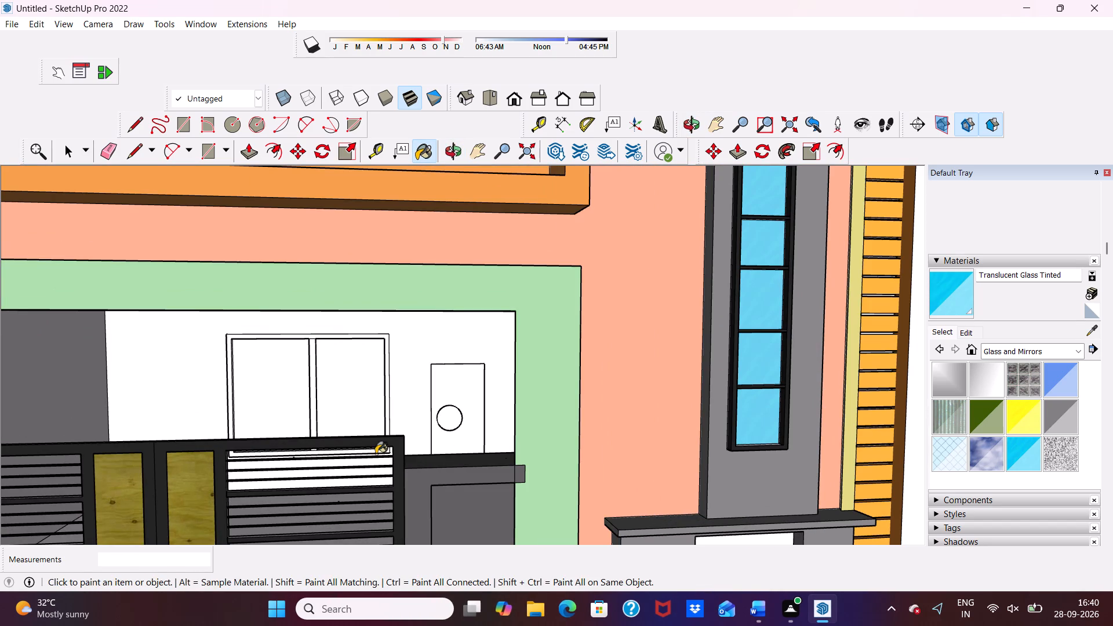
Paint the front face of the two-pane balcony window's frame with Color A07 from the Colors materials.
key(space)
scroll(283, 370, up, 2)
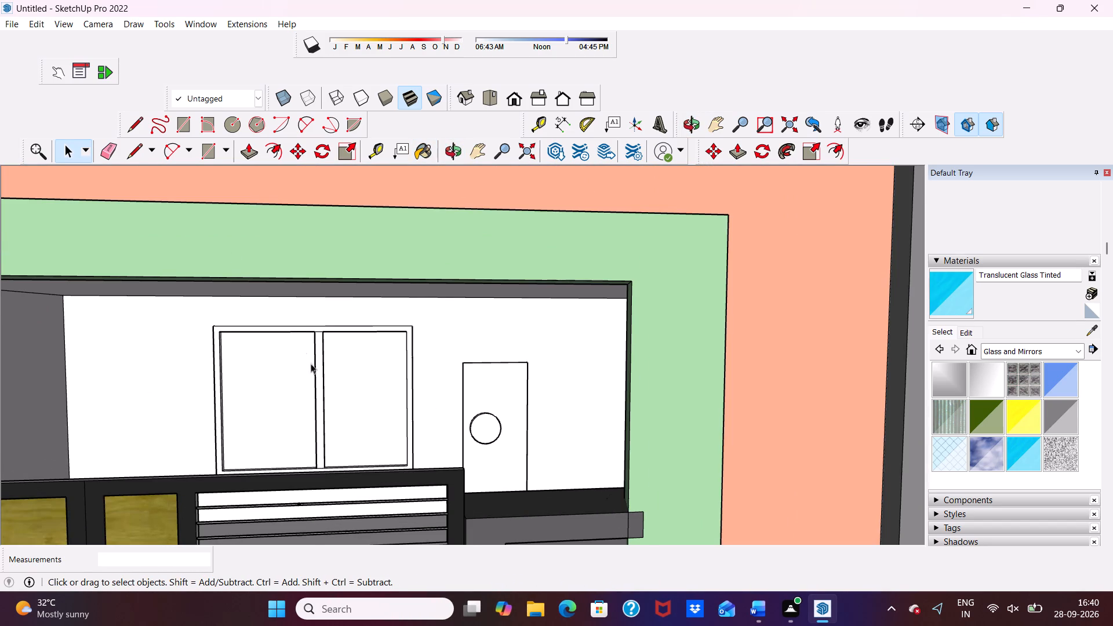
scroll(318, 373, down, 1)
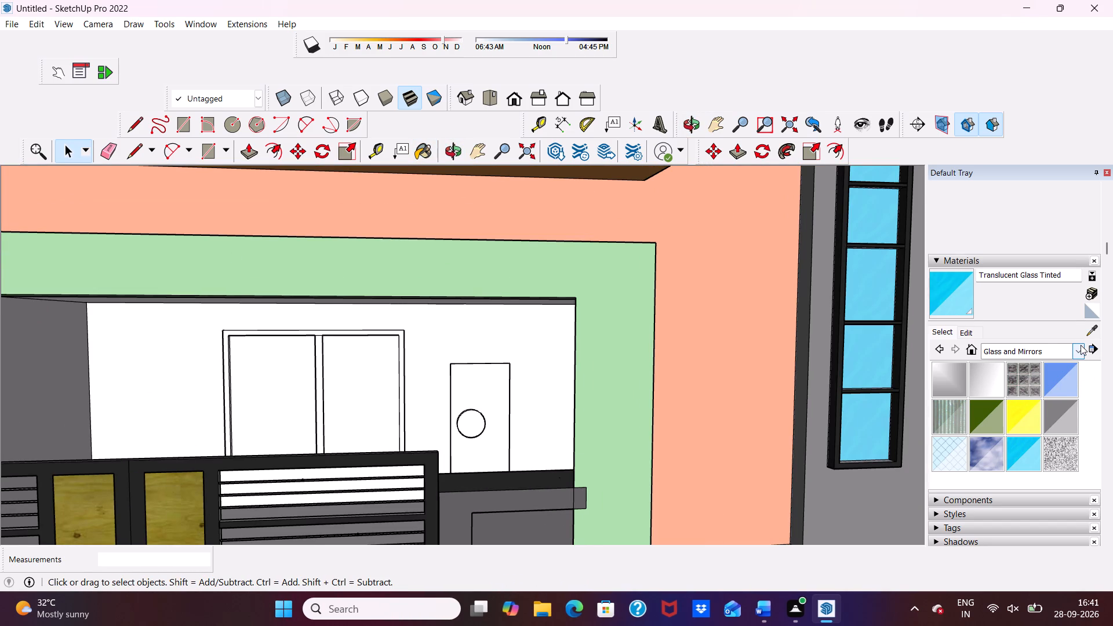
click(1081, 345)
click(1018, 402)
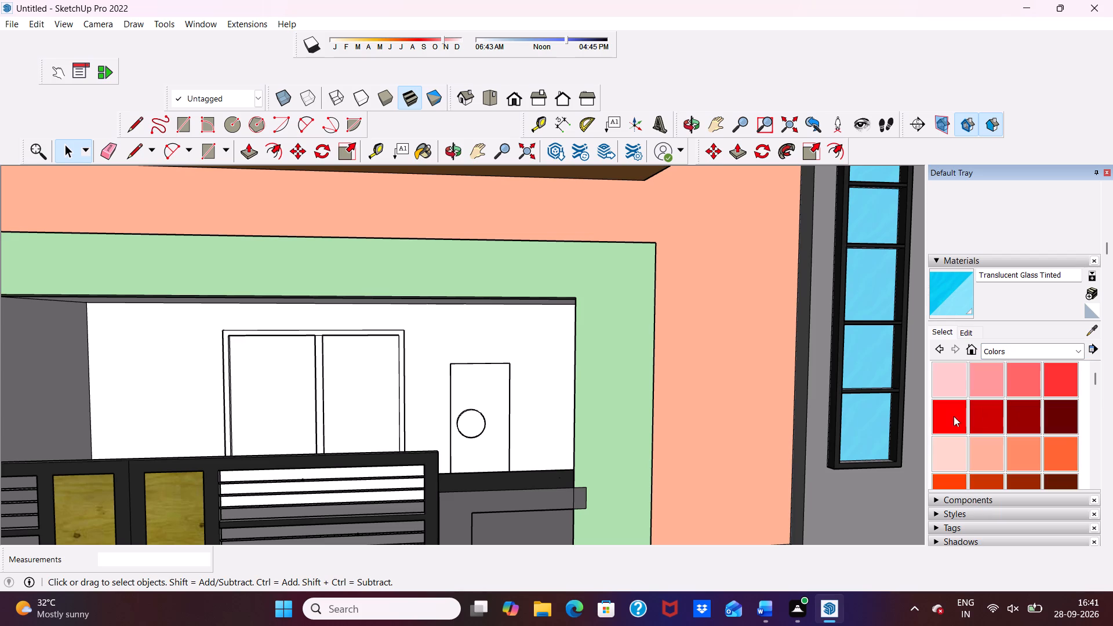
click(1023, 409)
scroll(292, 340, up, 6)
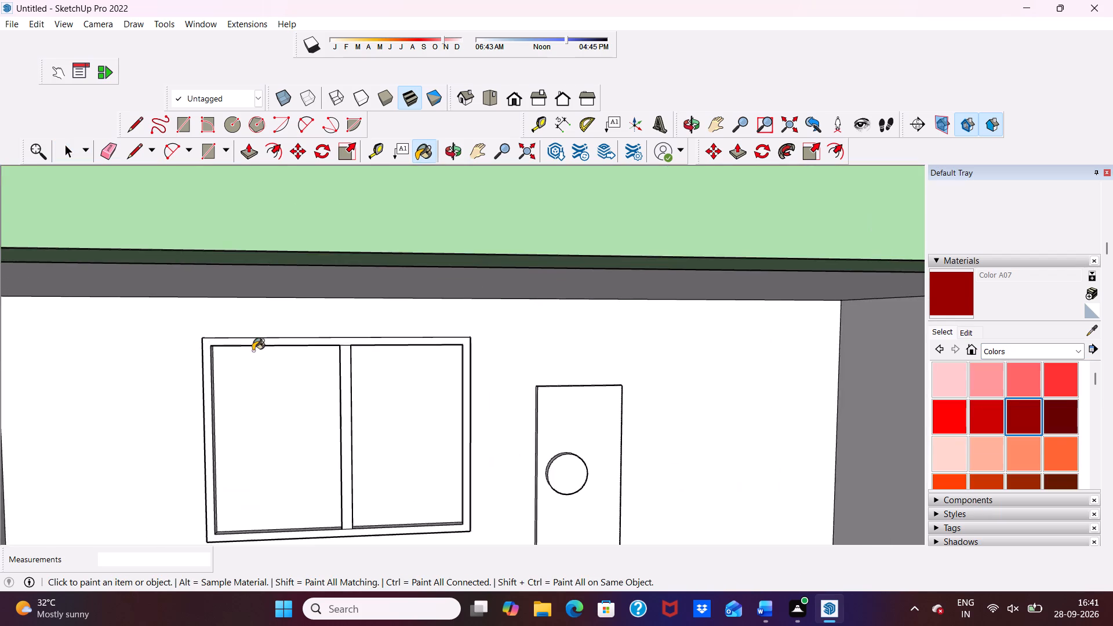
scroll(253, 351, up, 2)
click(277, 335)
Paint the upper and side inner faces of the two-pane window's outer frame with Color A07.
scroll(277, 340, up, 4)
middle_drag(283, 359, 310, 267)
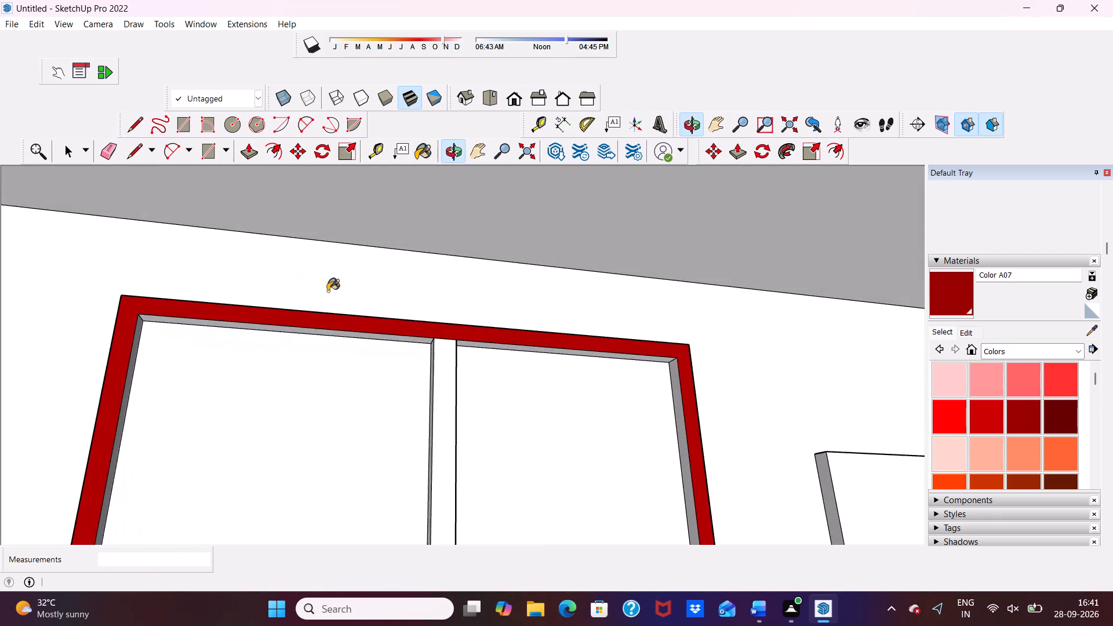
scroll(639, 434, up, 4)
click(696, 396)
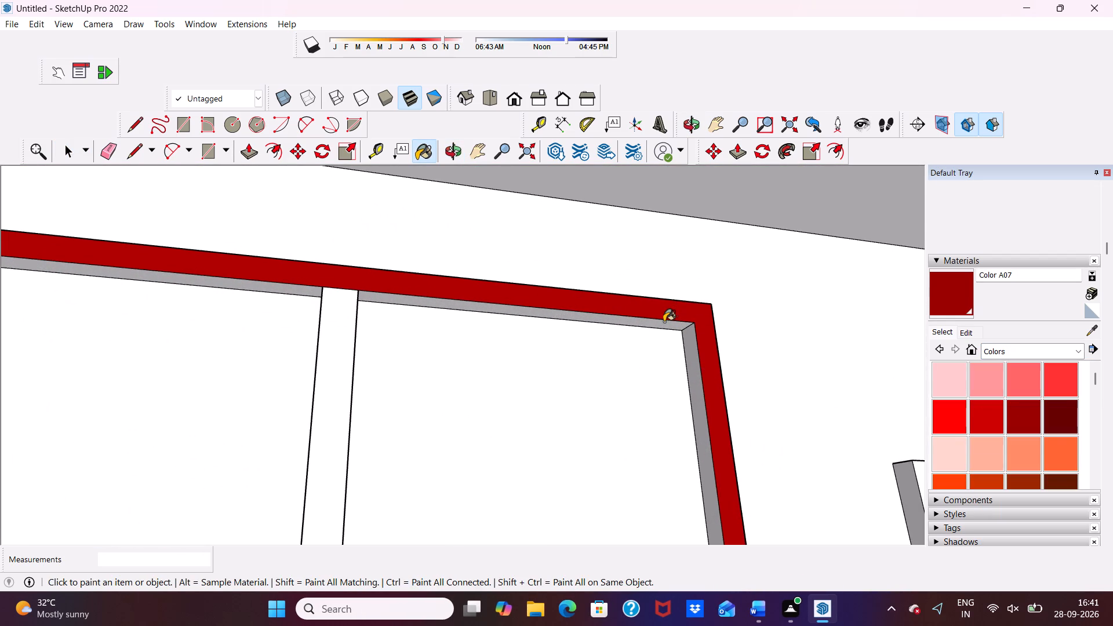
click(661, 323)
scroll(661, 324, down, 4)
middle_drag(659, 327, 529, 350)
scroll(328, 319, up, 4)
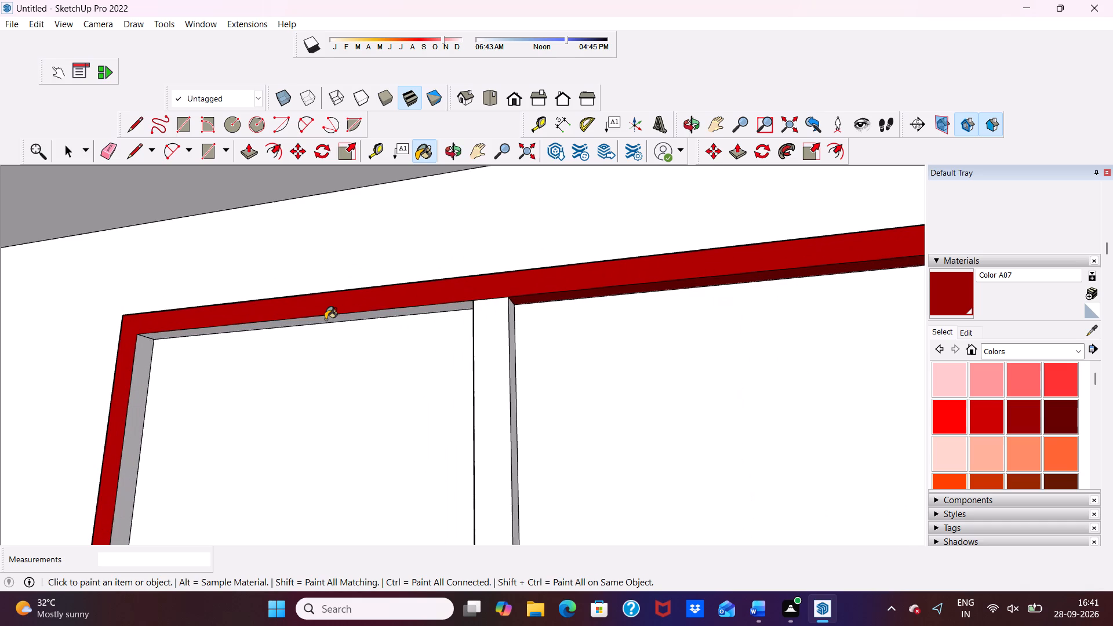
click(325, 319)
scroll(254, 340, up, 3)
click(111, 367)
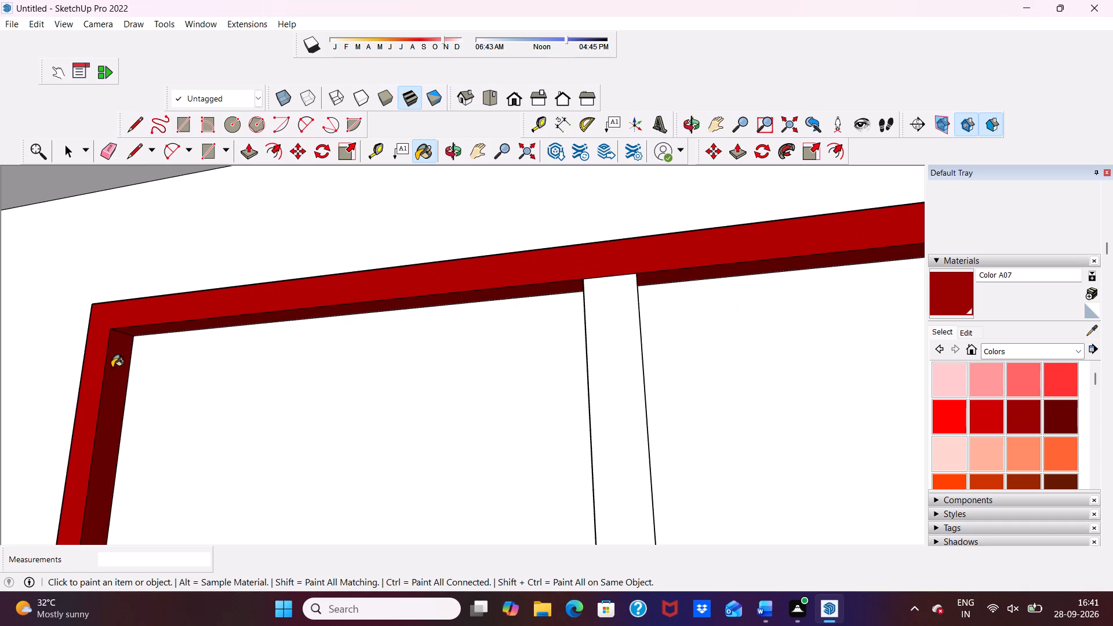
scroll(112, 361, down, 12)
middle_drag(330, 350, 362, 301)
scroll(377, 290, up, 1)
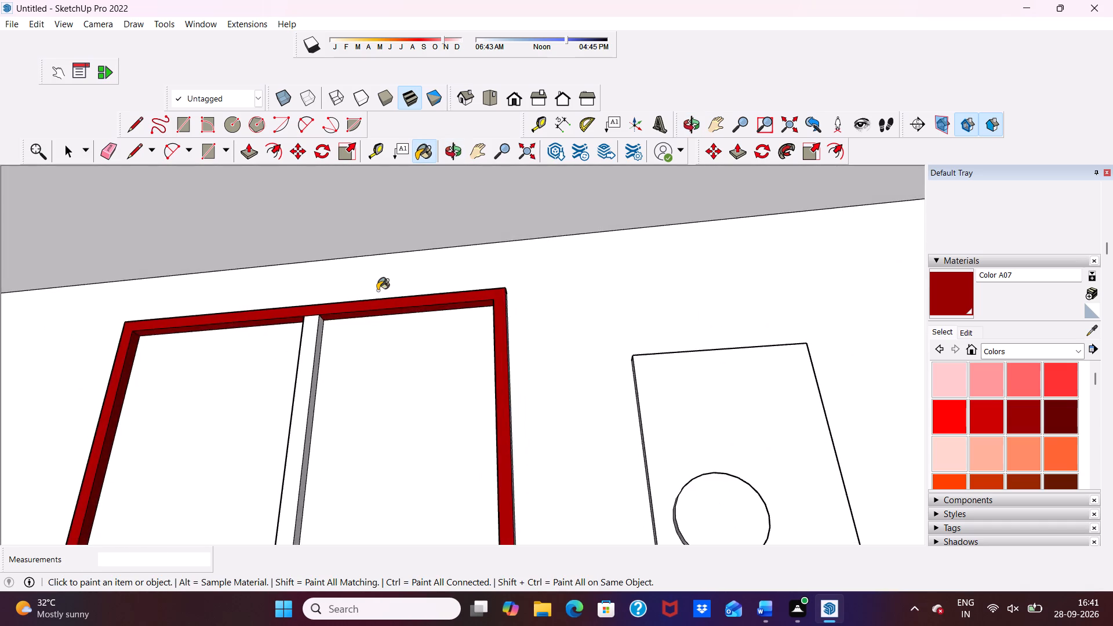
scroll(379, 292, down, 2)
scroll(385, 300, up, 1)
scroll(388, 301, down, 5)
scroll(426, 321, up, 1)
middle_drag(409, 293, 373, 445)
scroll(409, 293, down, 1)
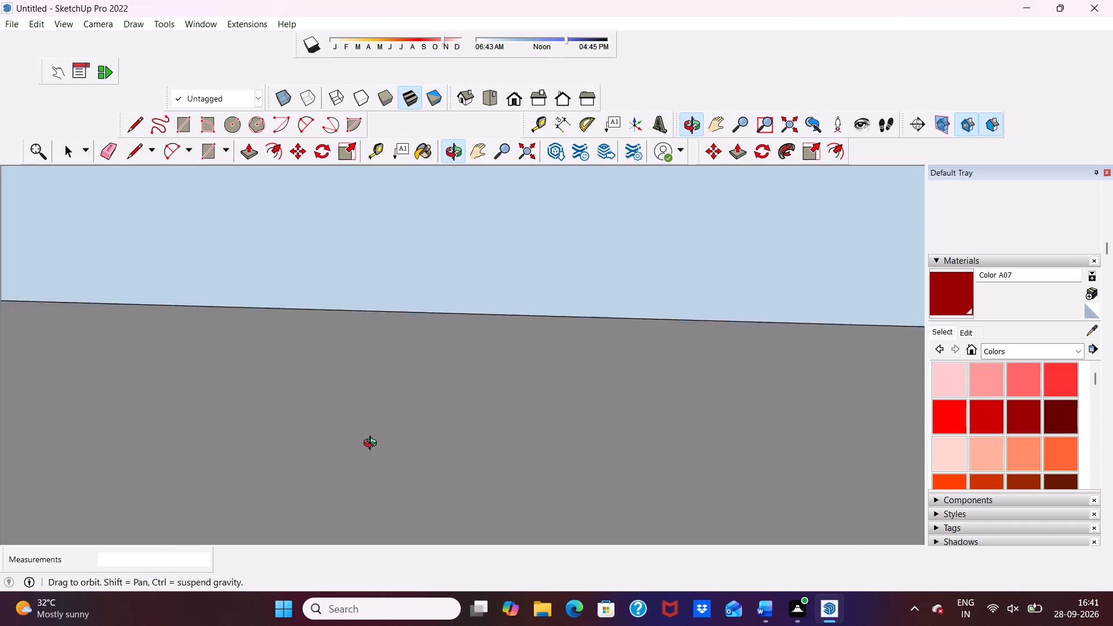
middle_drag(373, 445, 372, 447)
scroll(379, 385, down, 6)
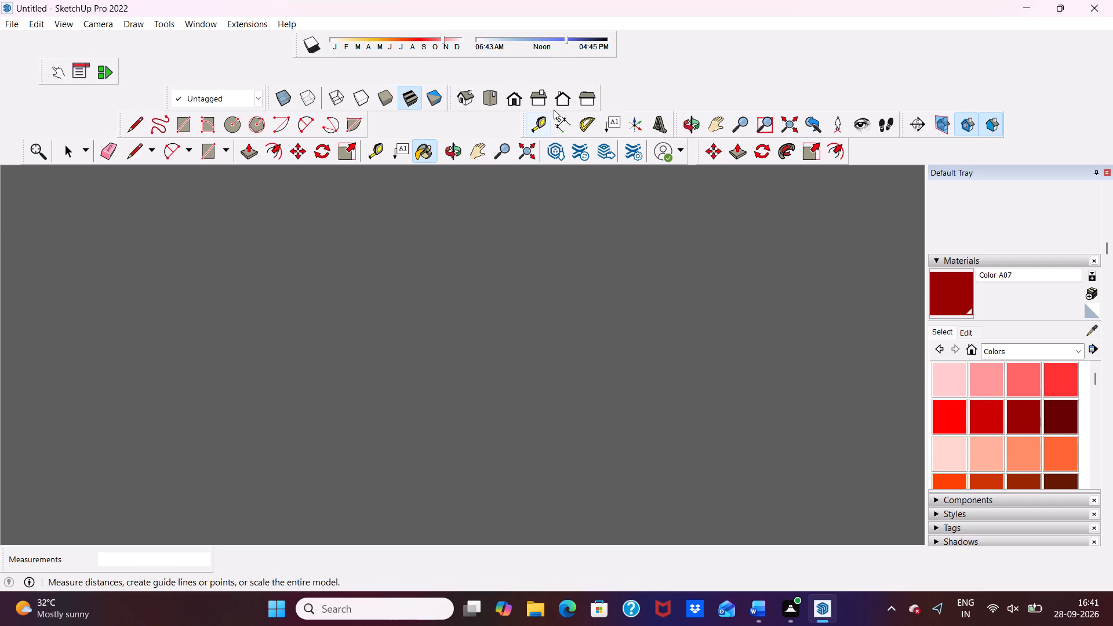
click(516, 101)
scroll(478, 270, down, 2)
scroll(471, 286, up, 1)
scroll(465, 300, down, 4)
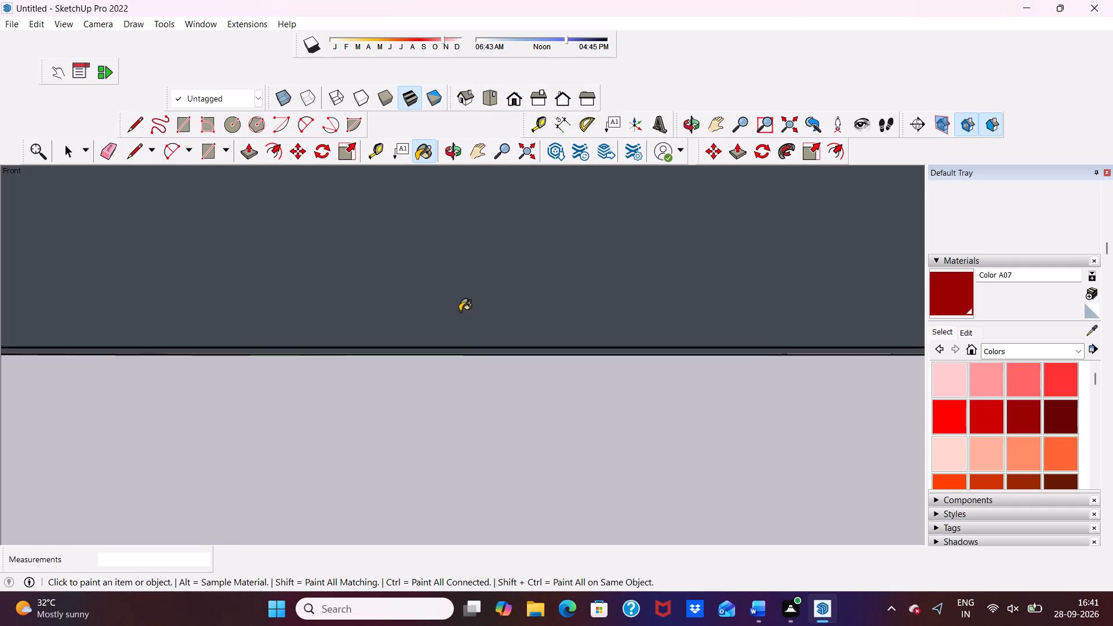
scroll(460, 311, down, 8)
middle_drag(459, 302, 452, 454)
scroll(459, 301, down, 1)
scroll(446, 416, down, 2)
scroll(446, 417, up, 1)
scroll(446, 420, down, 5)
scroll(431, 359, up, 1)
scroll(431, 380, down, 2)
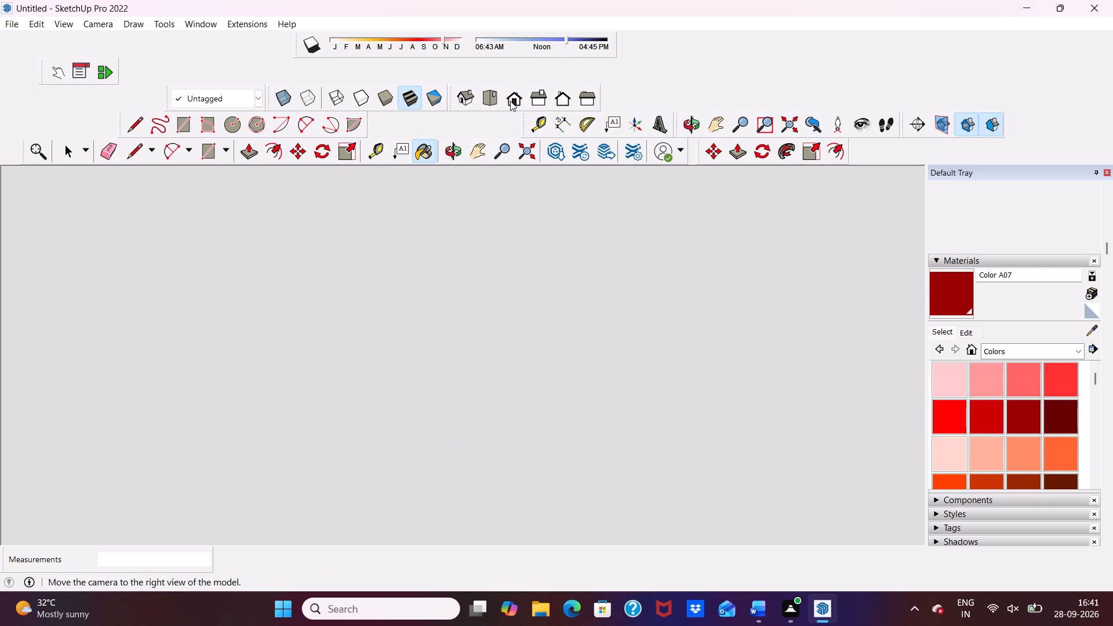
Paint the bottom inner faces of the window frame below both panes with Color A07, leaving the panes unpainted.
click(515, 93)
scroll(491, 233, down, 10)
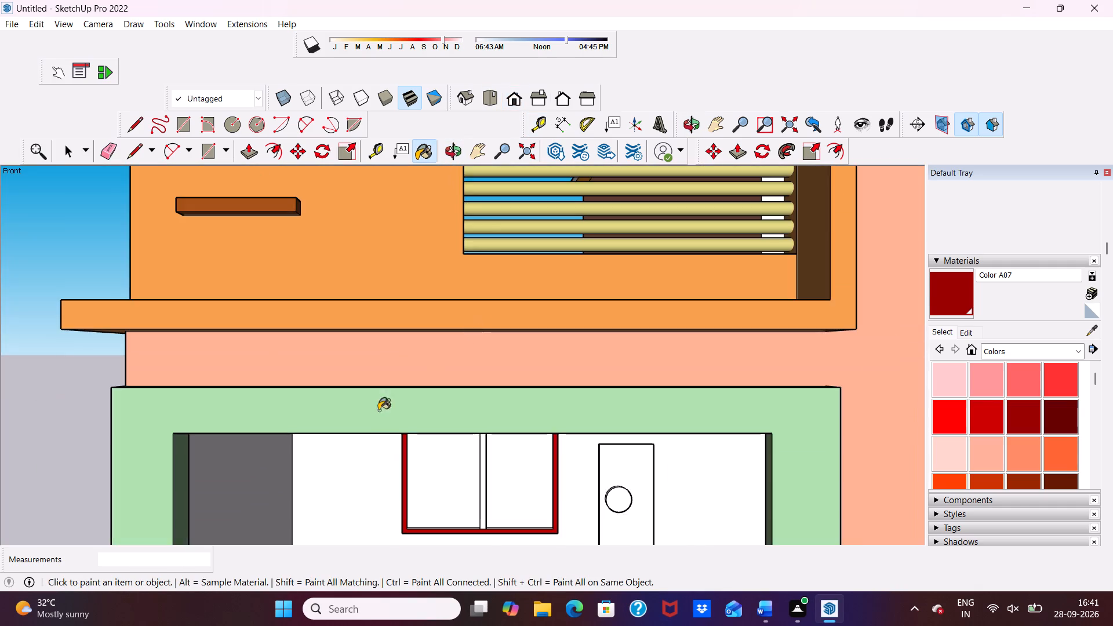
scroll(358, 460, down, 1)
middle_drag(357, 459, 403, 522)
scroll(452, 513, up, 15)
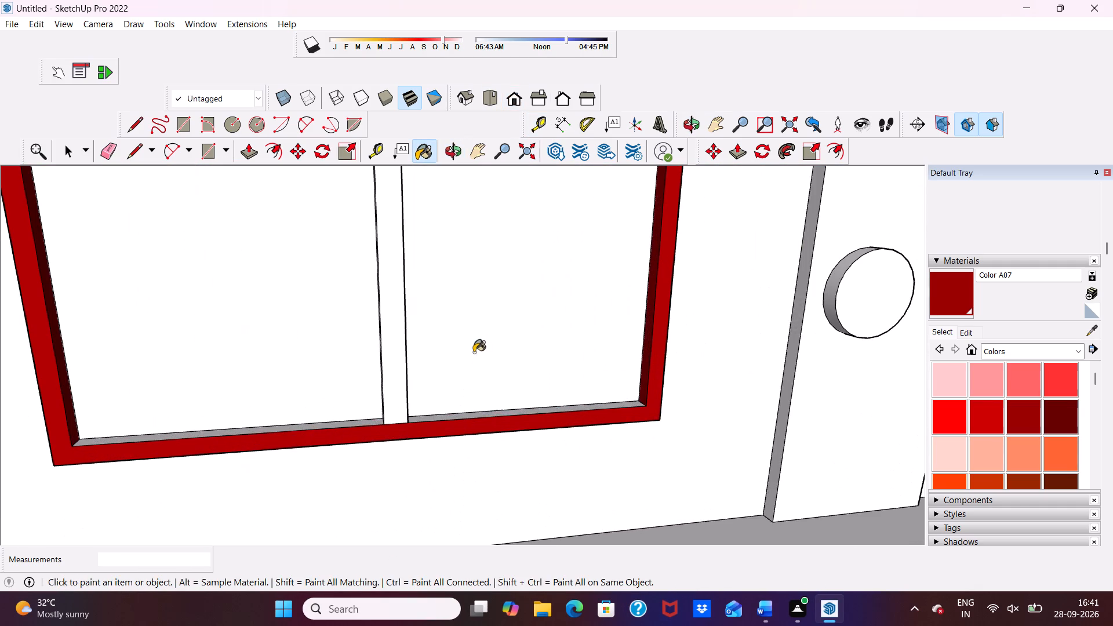
click(488, 410)
scroll(485, 413, up, 4)
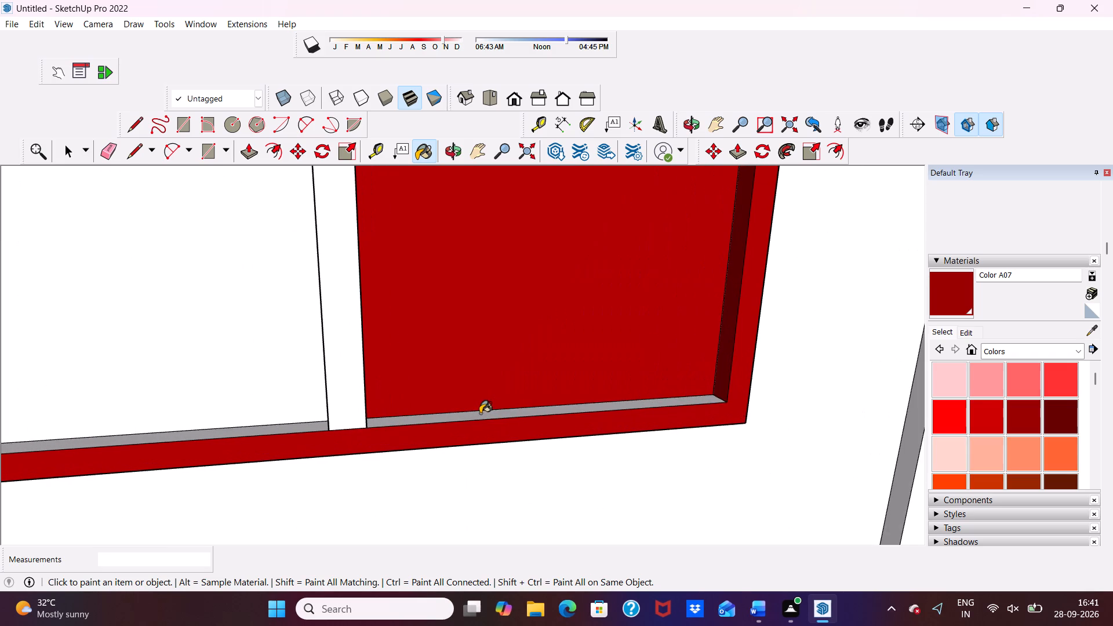
key(ctrl+z)
scroll(439, 448, up, 5)
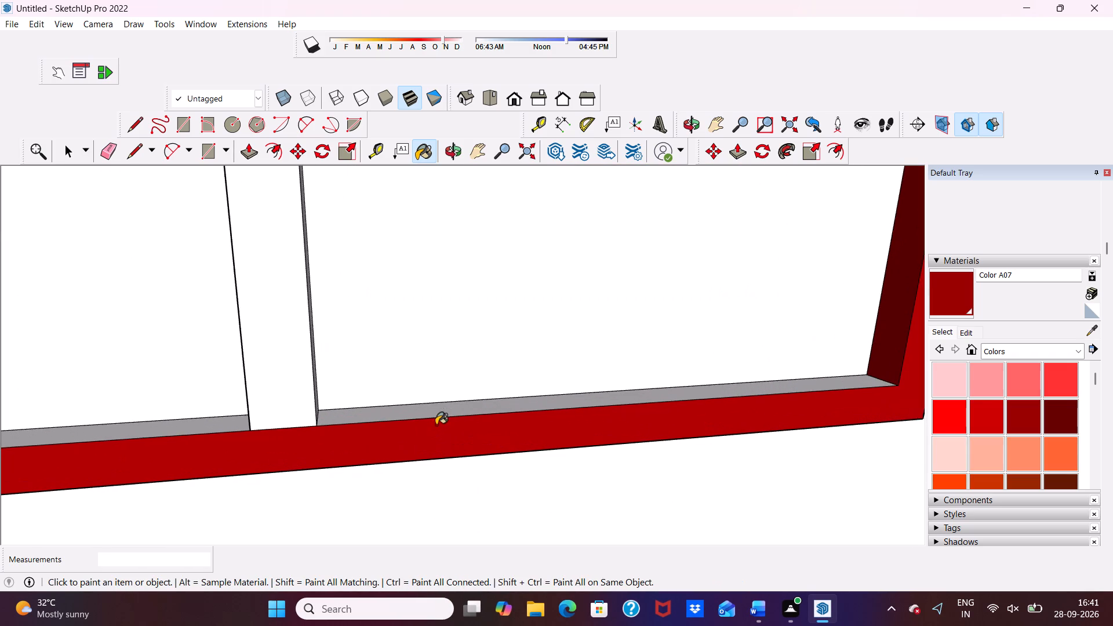
click(437, 415)
scroll(437, 415, down, 5)
middle_drag(583, 418, 427, 471)
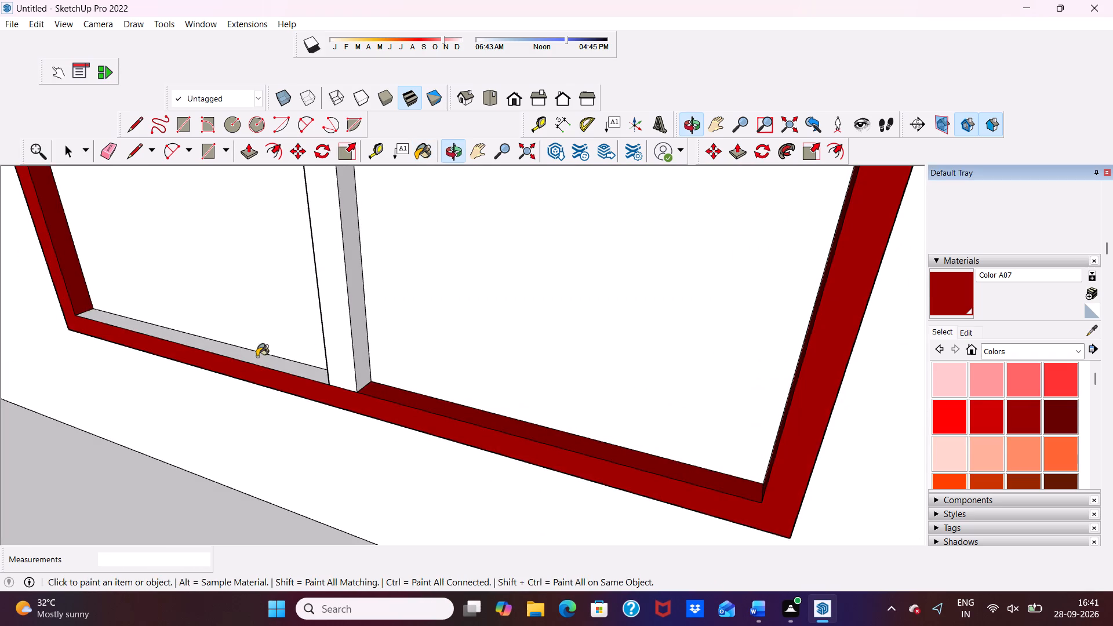
click(241, 351)
Paint the front and both side faces of the window's central mullion with Color A07.
scroll(320, 351, up, 3)
click(354, 337)
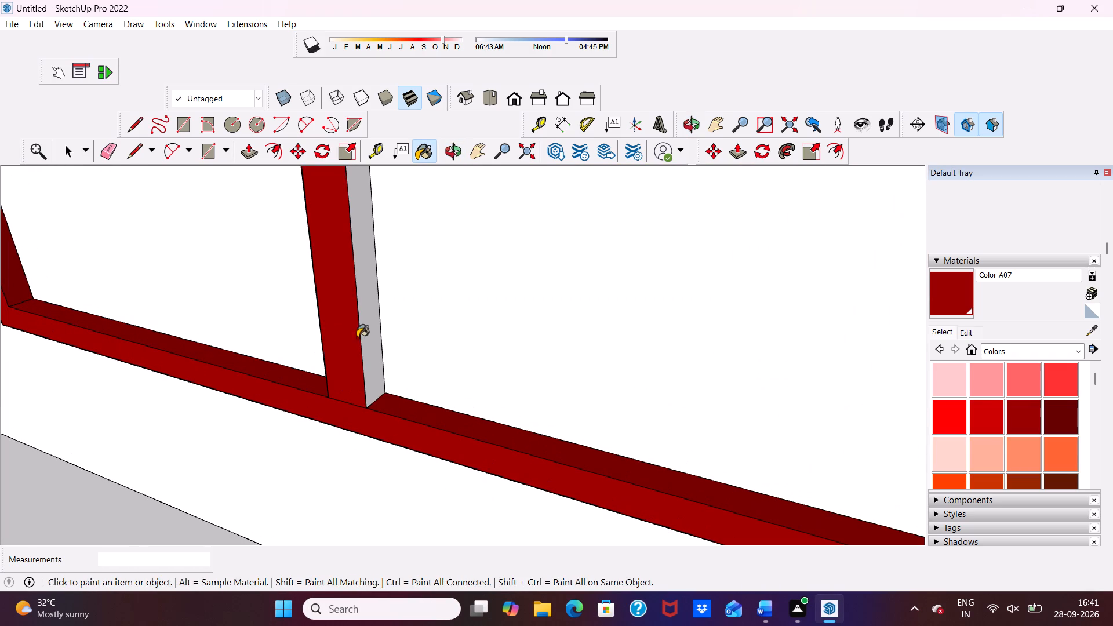
click(366, 328)
scroll(366, 329, down, 1)
middle_drag(366, 328, 568, 299)
scroll(488, 317, up, 3)
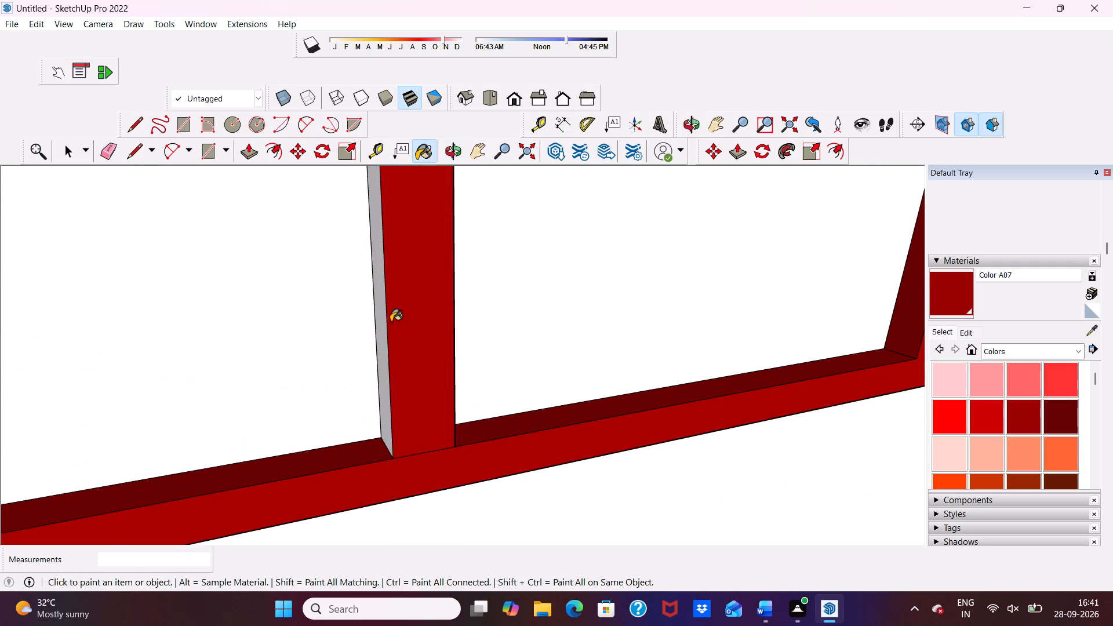
click(383, 327)
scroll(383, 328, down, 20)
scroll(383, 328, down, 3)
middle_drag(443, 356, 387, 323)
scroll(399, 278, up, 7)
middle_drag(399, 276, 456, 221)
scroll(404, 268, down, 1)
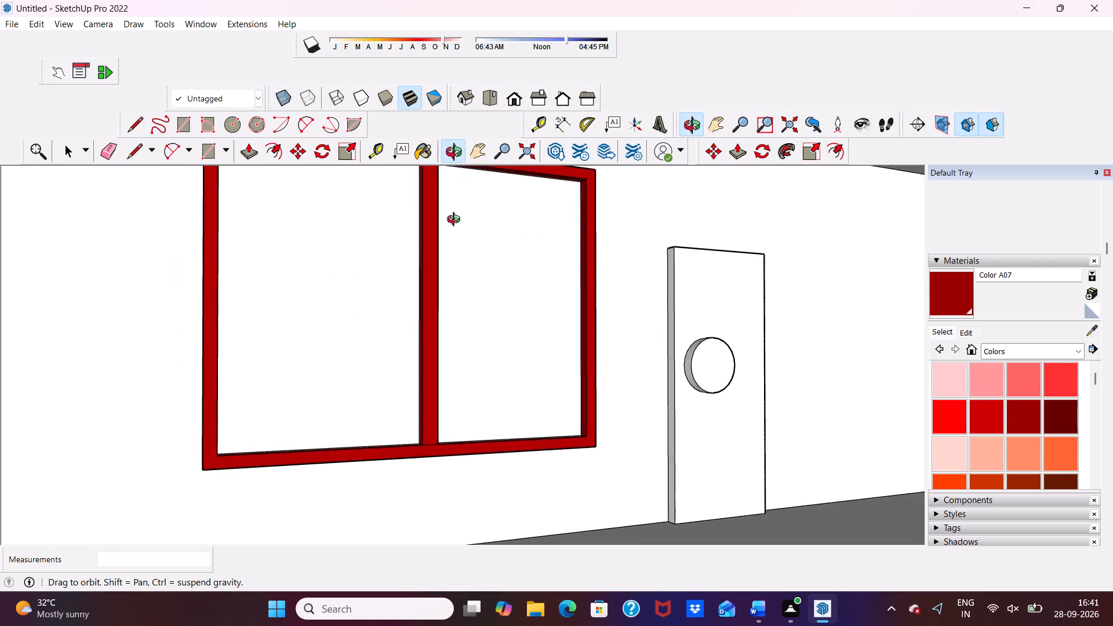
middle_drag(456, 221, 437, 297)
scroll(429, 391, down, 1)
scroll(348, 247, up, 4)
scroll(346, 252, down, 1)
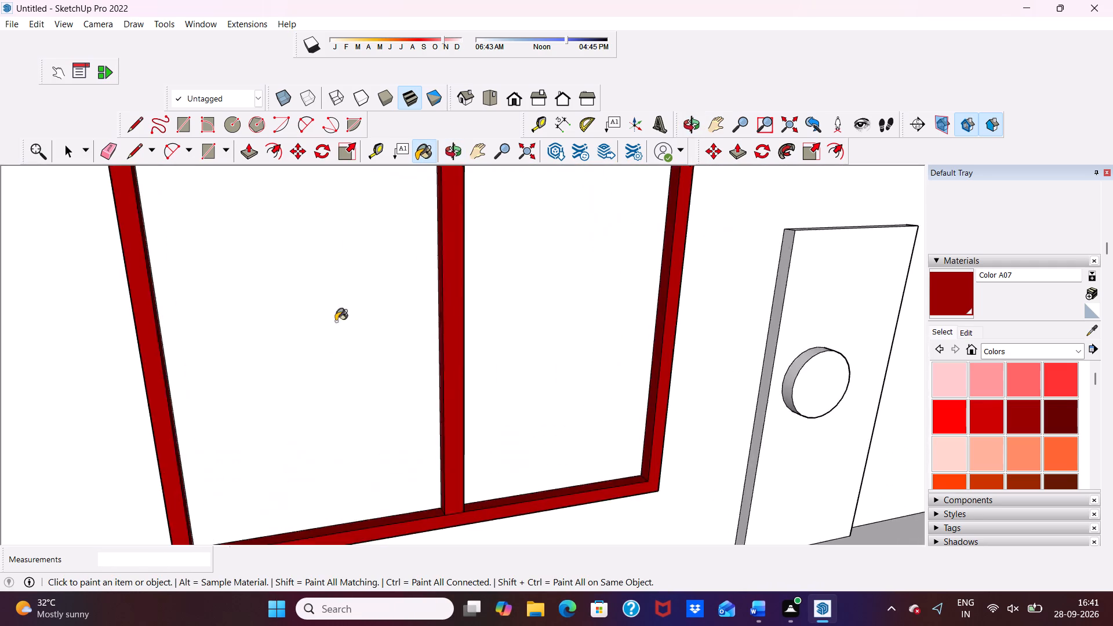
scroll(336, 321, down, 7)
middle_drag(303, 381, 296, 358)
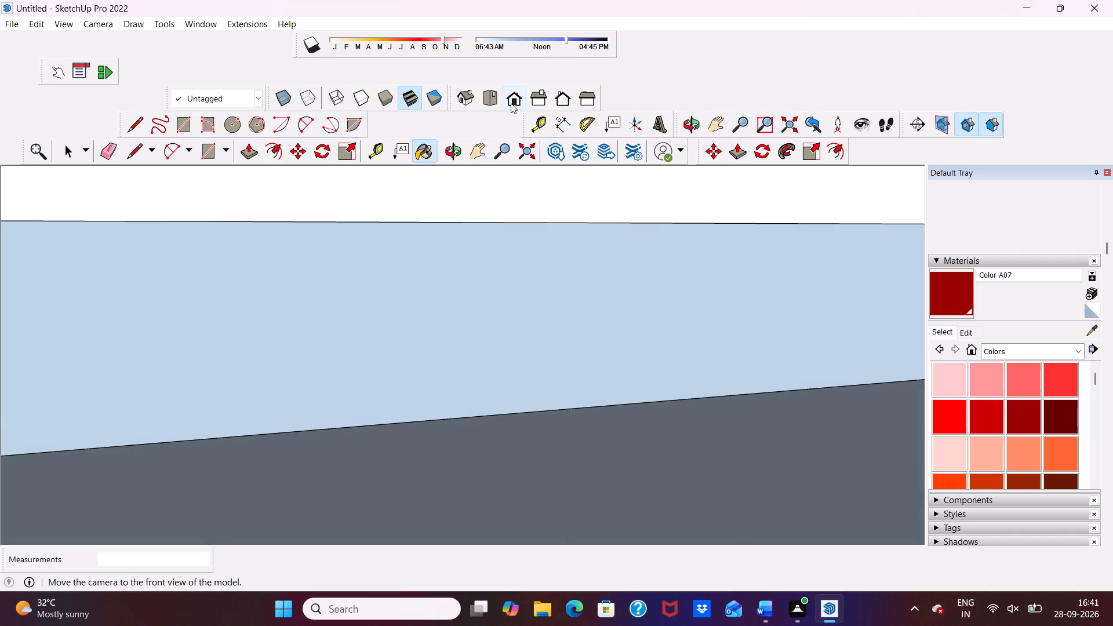
Paint the right outer side of the two-pane window frame with Color A07.
click(513, 95)
scroll(508, 259, down, 4)
middle_drag(400, 278, 391, 282)
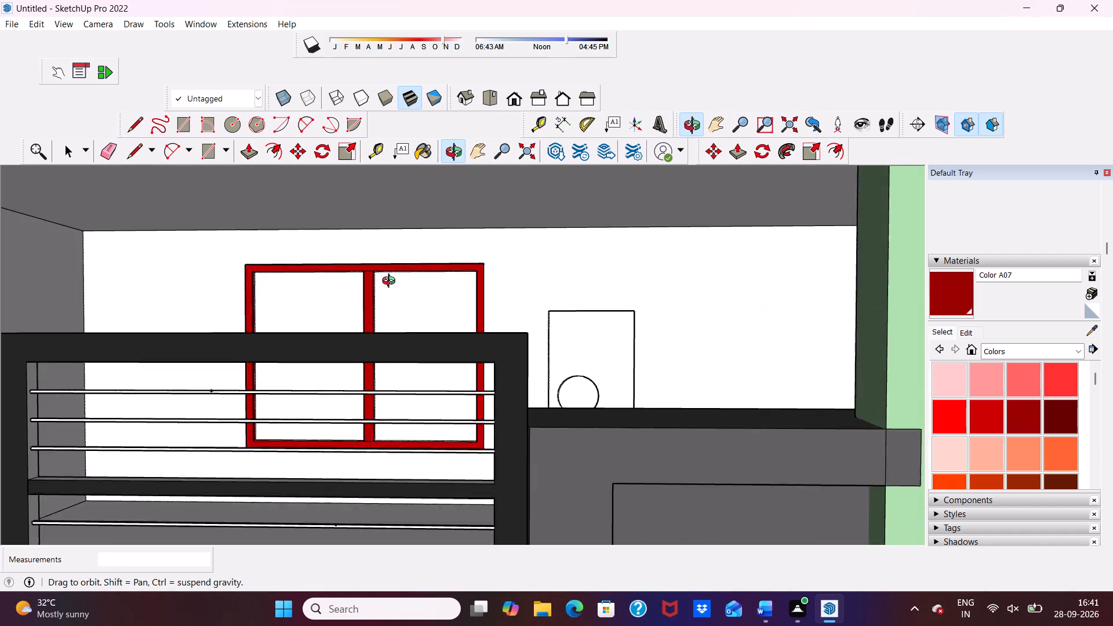
middle_drag(391, 282, 382, 281)
scroll(392, 275, up, 6)
scroll(421, 254, down, 1)
middle_drag(421, 253, 277, 327)
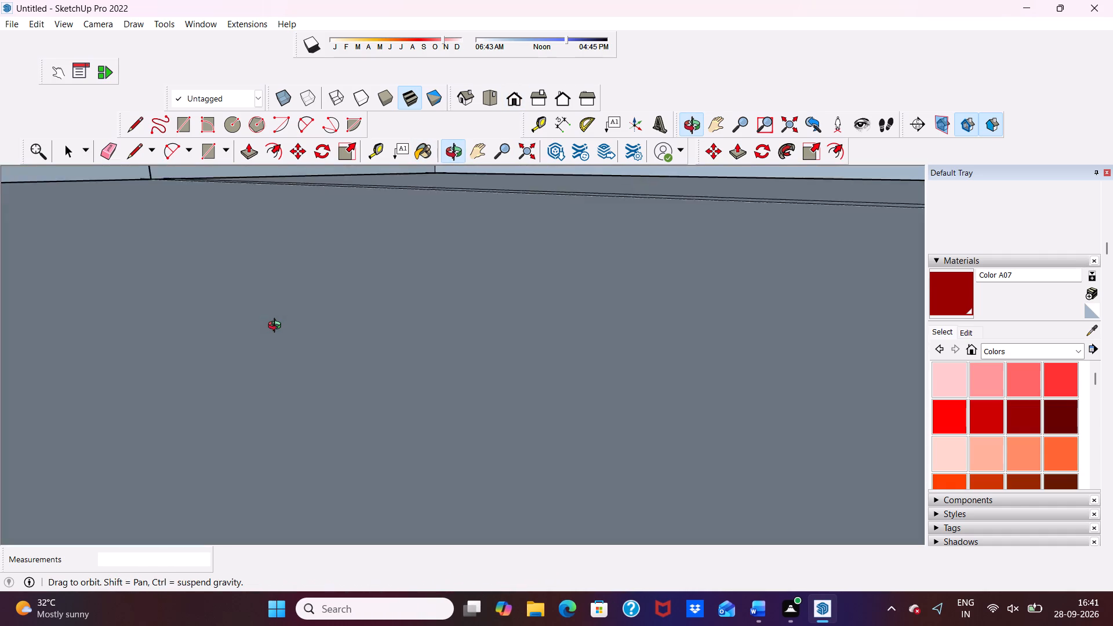
middle_drag(277, 327, 308, 263)
scroll(555, 322, up, 7)
click(537, 248)
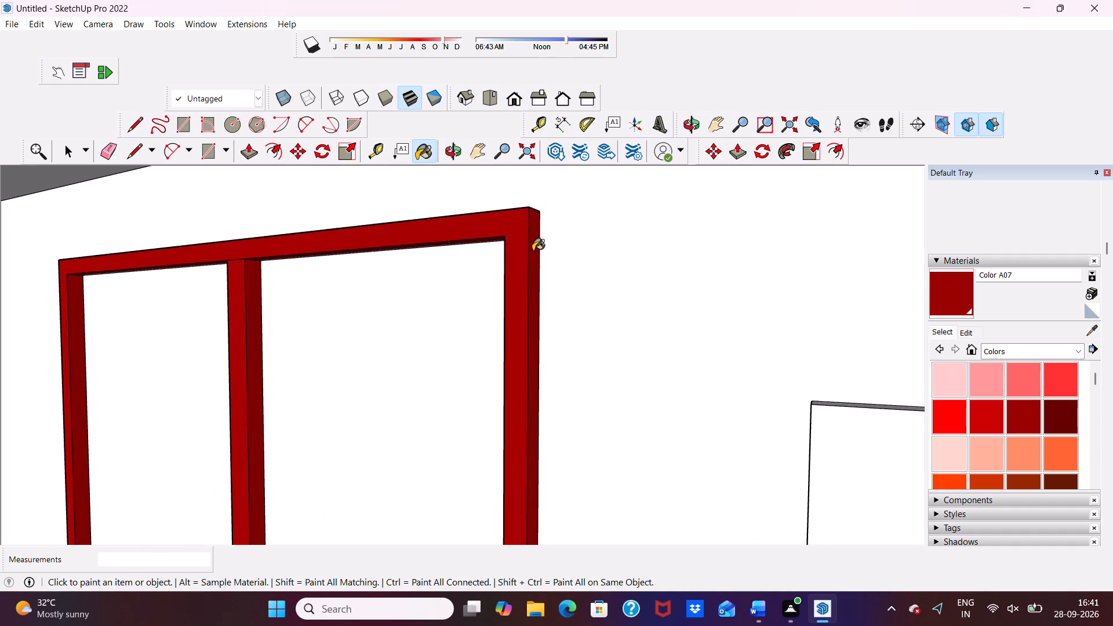
Paint the top outer edge of the two-pane window frame with Color A07.
scroll(525, 252, down, 3)
middle_drag(525, 252, 578, 329)
middle_drag(566, 290, 562, 215)
scroll(566, 290, down, 1)
scroll(512, 374, up, 8)
click(494, 447)
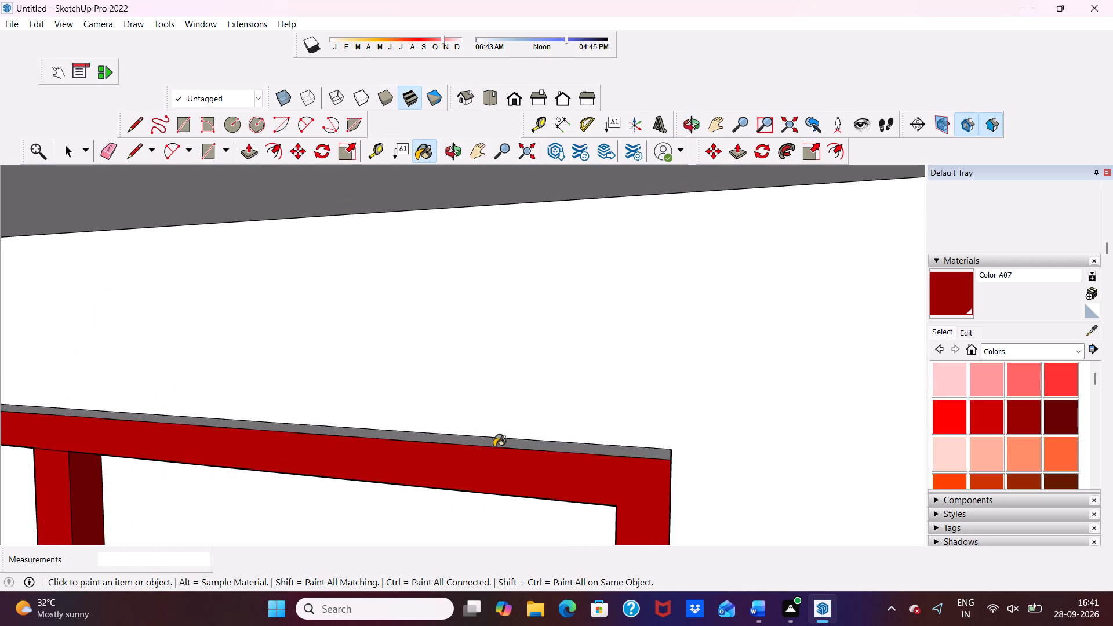
click(494, 437)
Paint the left outer side of the two-pane window frame with Color A07.
scroll(494, 441, down, 15)
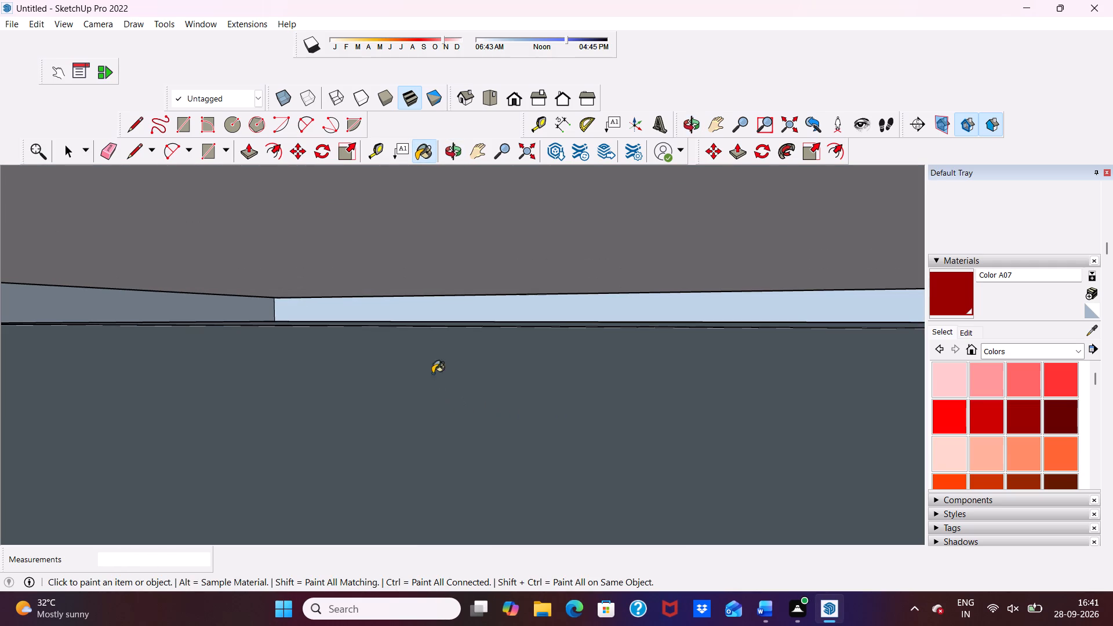
click(515, 103)
scroll(584, 296, down, 4)
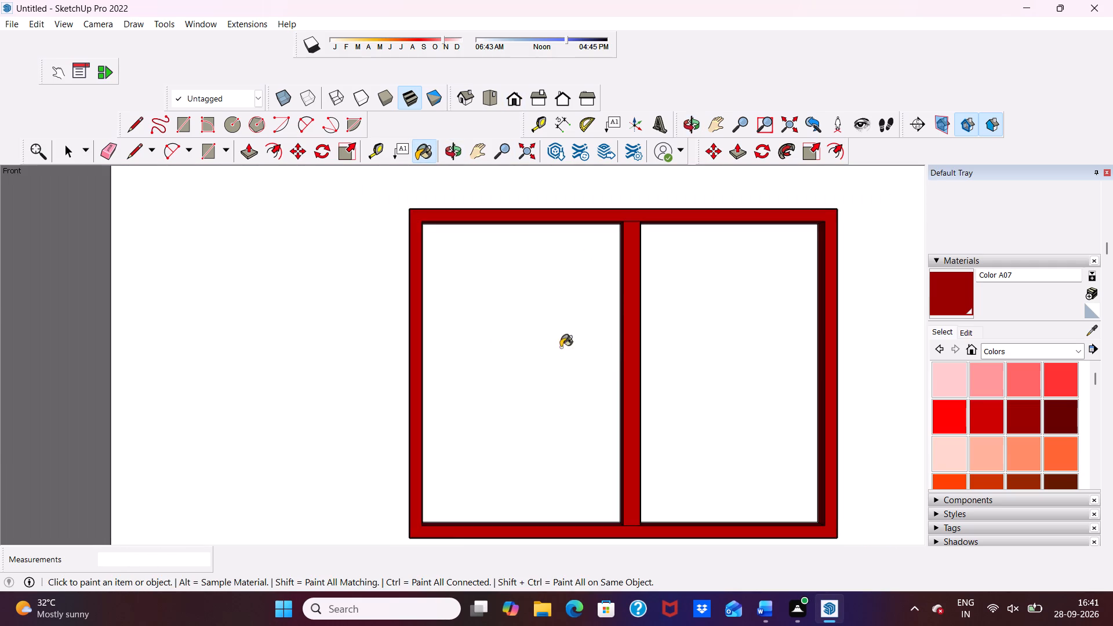
middle_drag(497, 345, 587, 370)
middle_click(587, 370)
scroll(435, 336, up, 4)
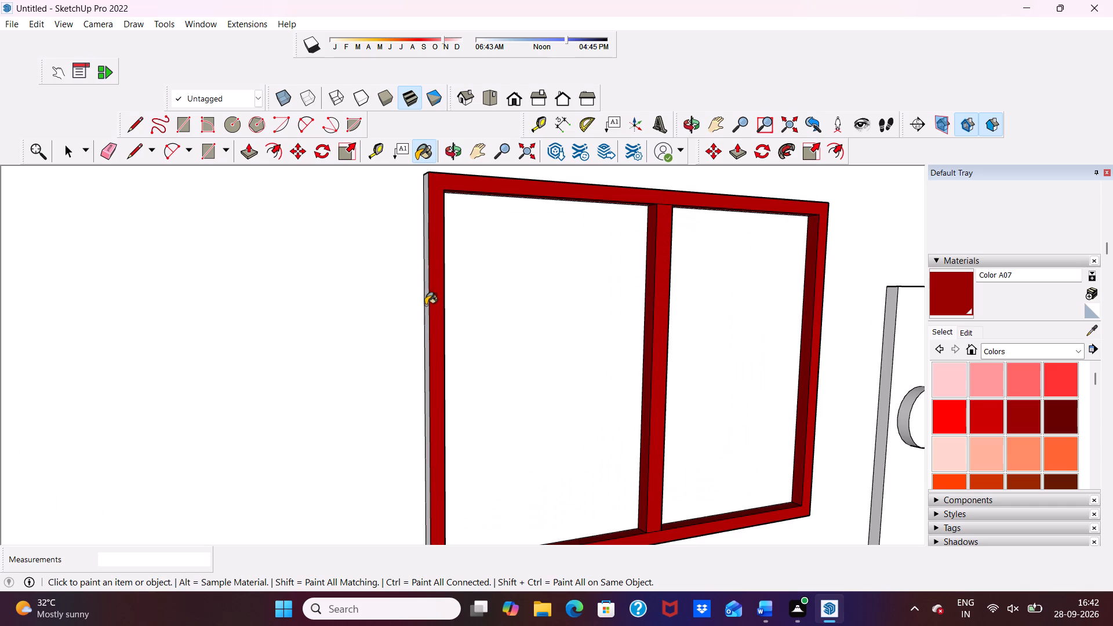
click(425, 299)
Paint the underside of the two-pane window frame's bottom member with Color A07.
scroll(425, 299, down, 5)
scroll(478, 339, down, 2)
middle_drag(491, 359, 463, 305)
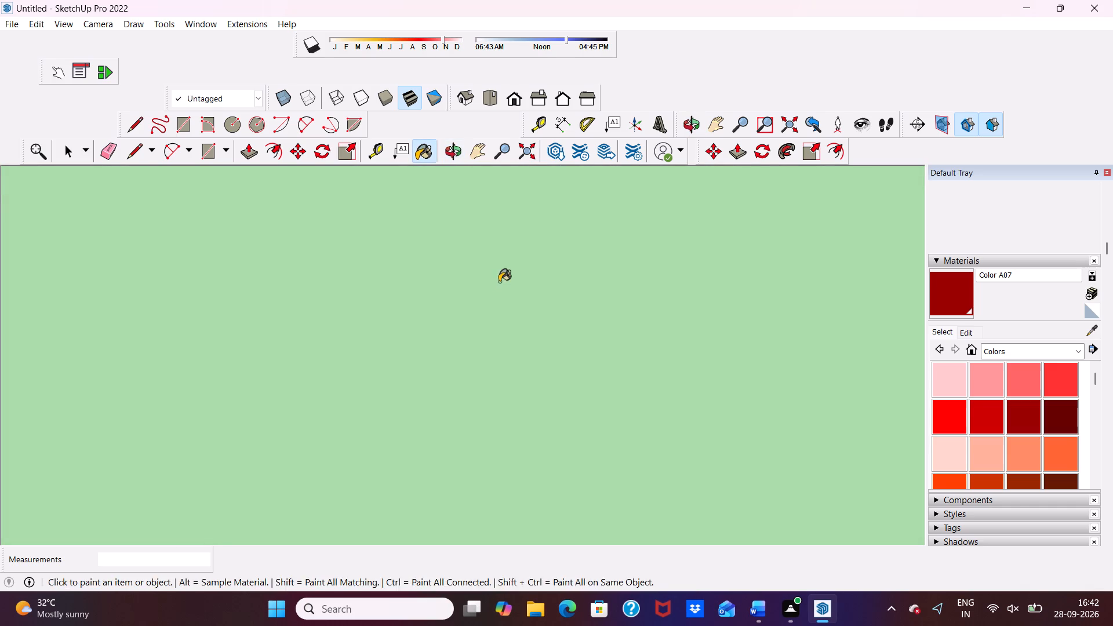
click(514, 92)
scroll(533, 292, down, 4)
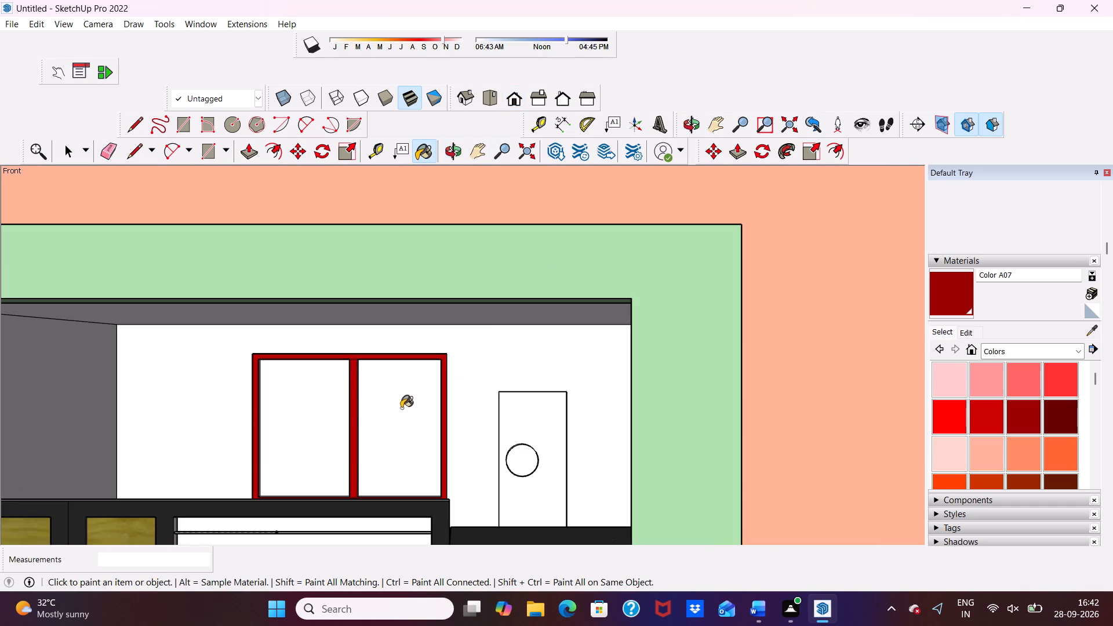
middle_drag(401, 407, 419, 354)
scroll(372, 470, up, 5)
scroll(261, 616, up, 6)
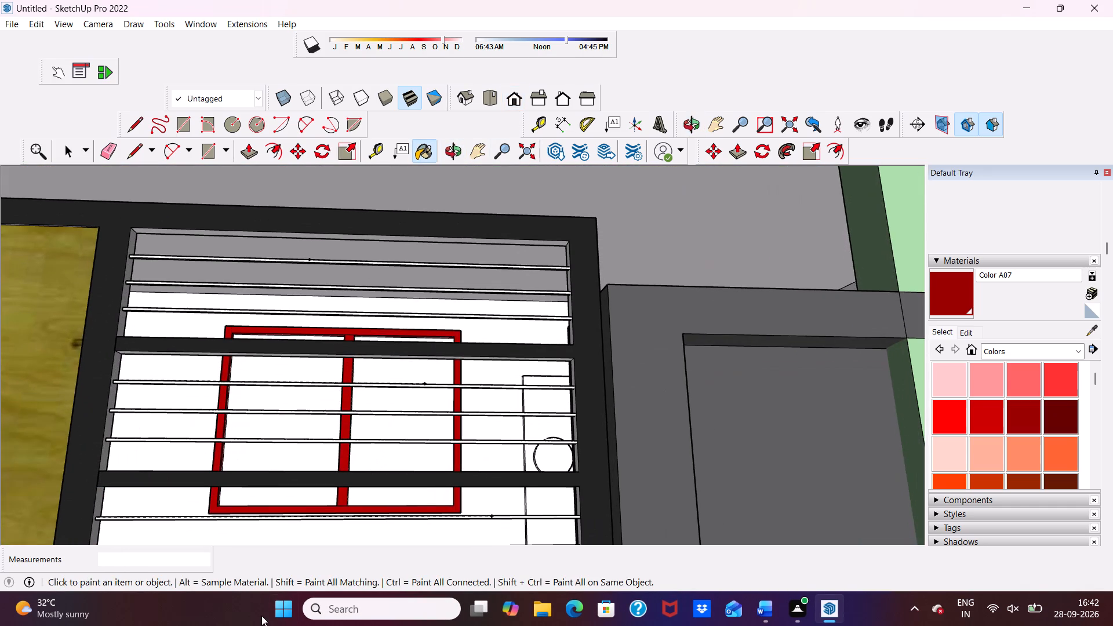
scroll(265, 582, up, 4)
scroll(289, 526, up, 6)
middle_drag(293, 519, 306, 453)
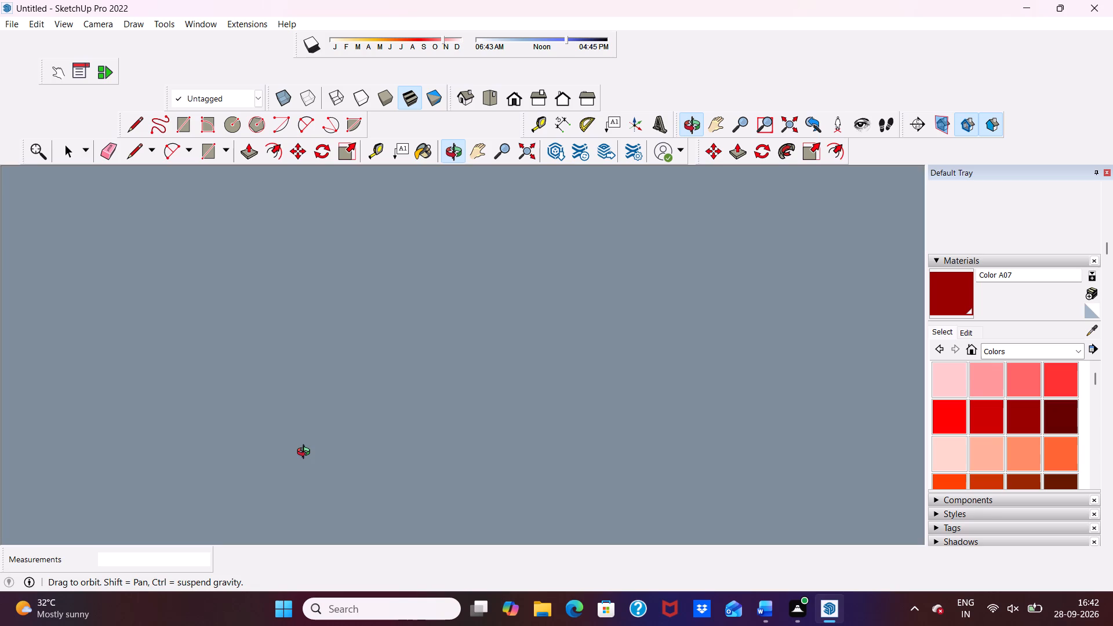
middle_drag(306, 453, 294, 489)
scroll(294, 490, down, 1)
scroll(290, 516, up, 10)
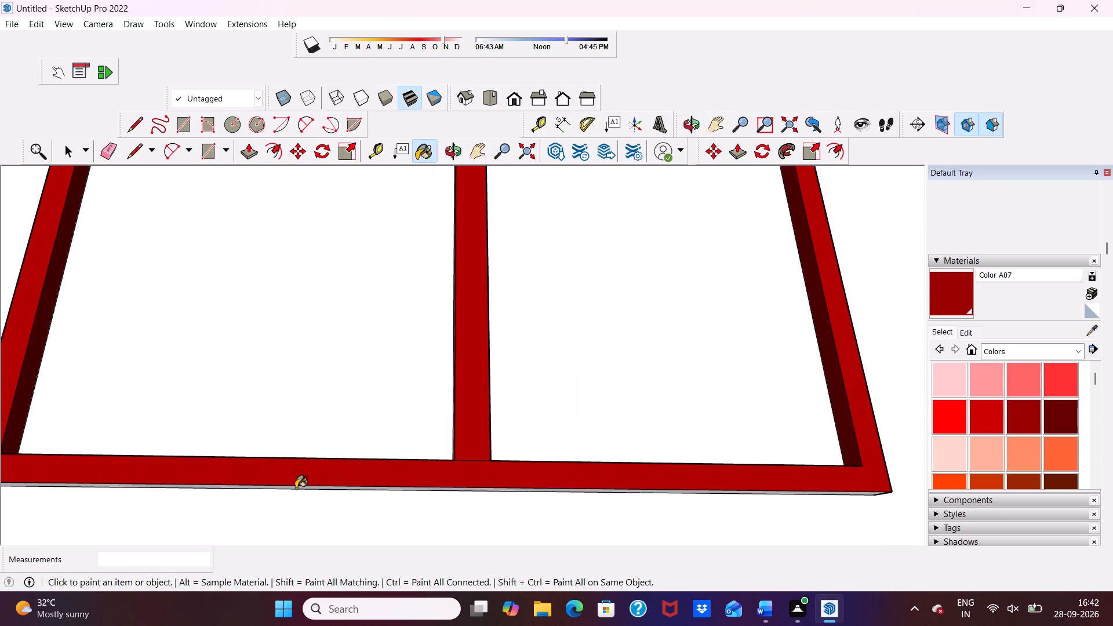
click(296, 487)
scroll(302, 481, up, 9)
click(308, 489)
scroll(308, 490, down, 4)
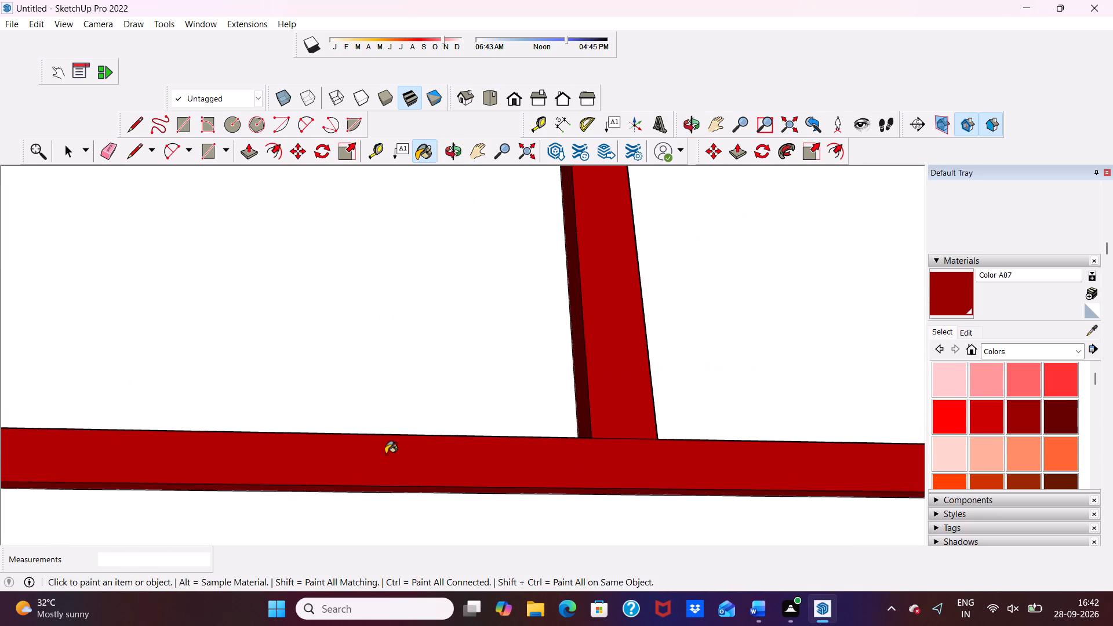
scroll(385, 454, down, 17)
middle_click(491, 430)
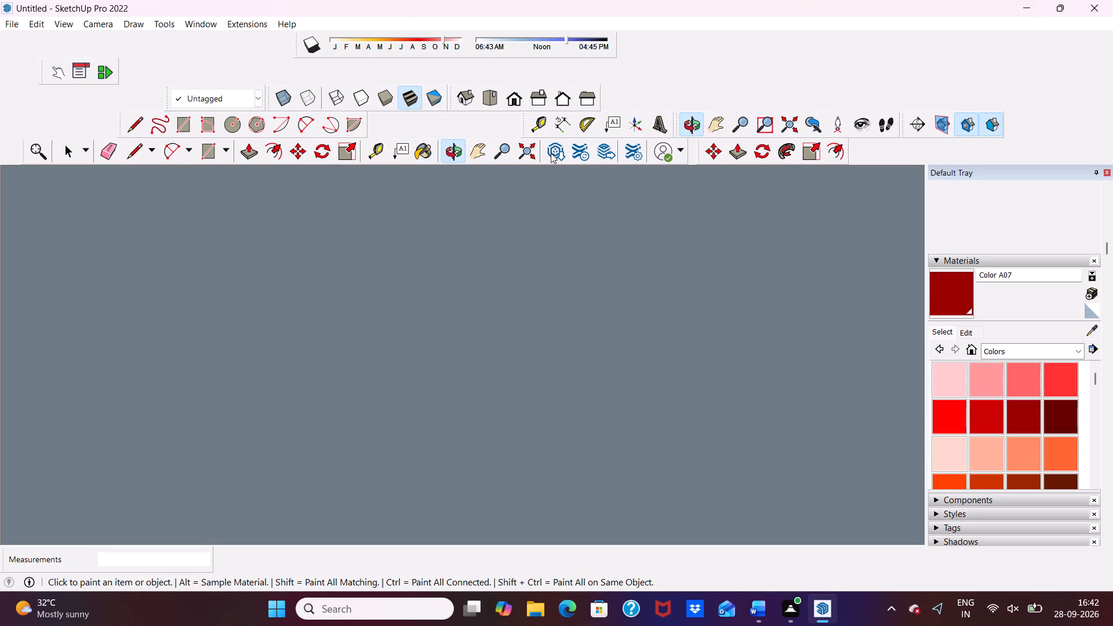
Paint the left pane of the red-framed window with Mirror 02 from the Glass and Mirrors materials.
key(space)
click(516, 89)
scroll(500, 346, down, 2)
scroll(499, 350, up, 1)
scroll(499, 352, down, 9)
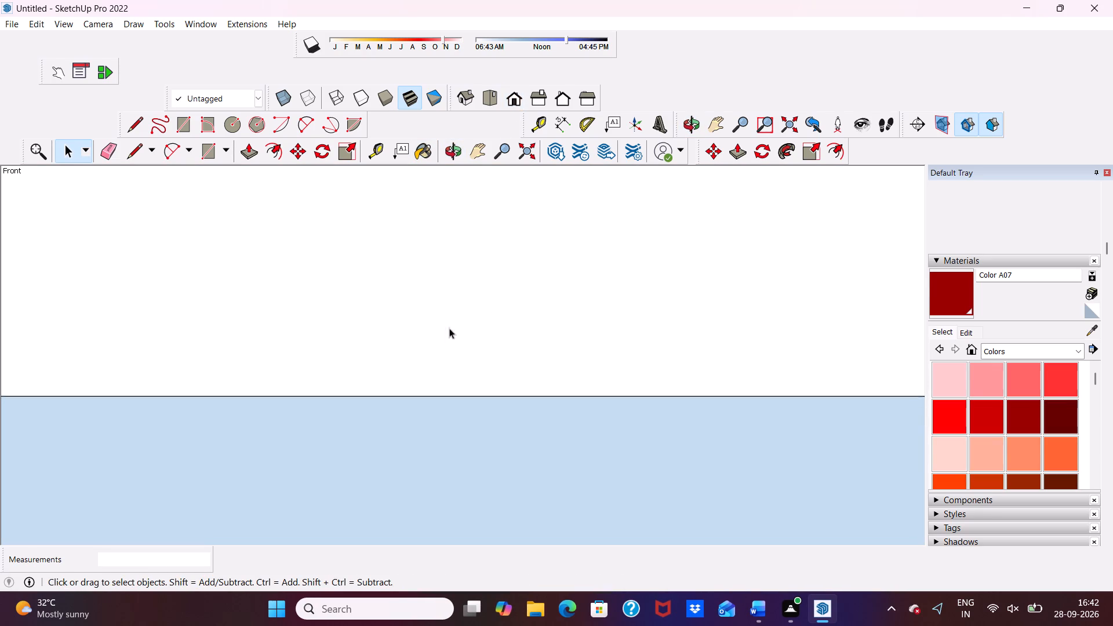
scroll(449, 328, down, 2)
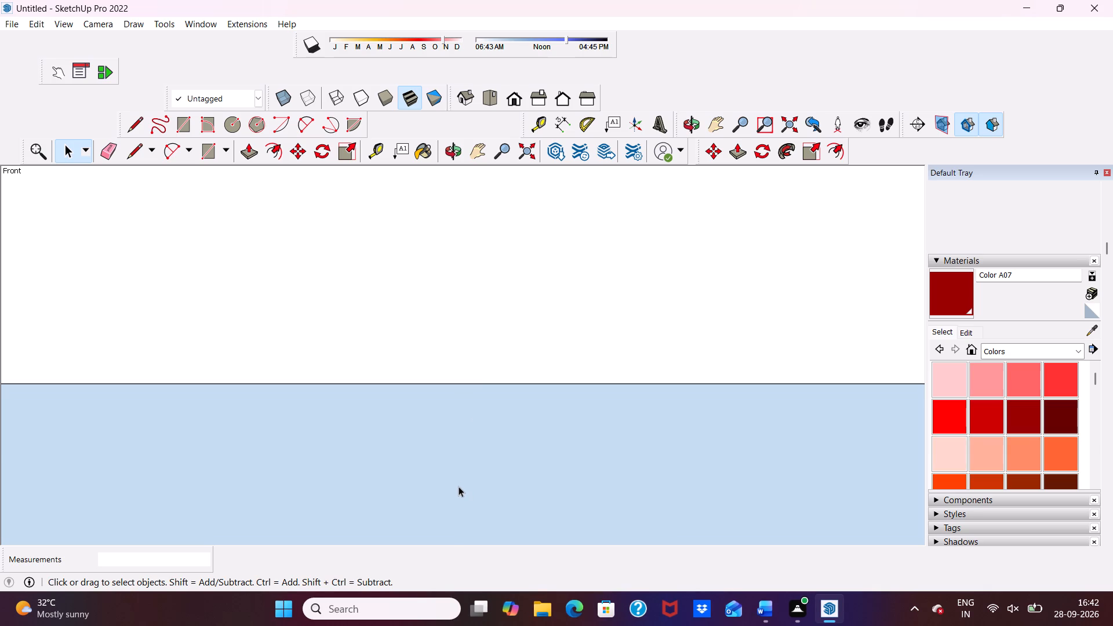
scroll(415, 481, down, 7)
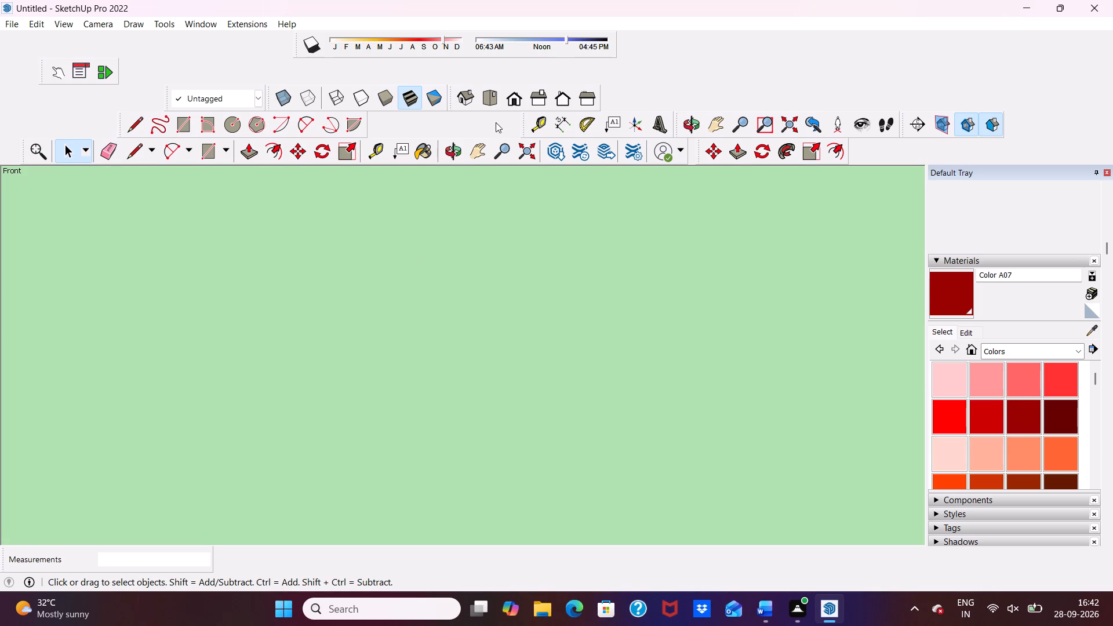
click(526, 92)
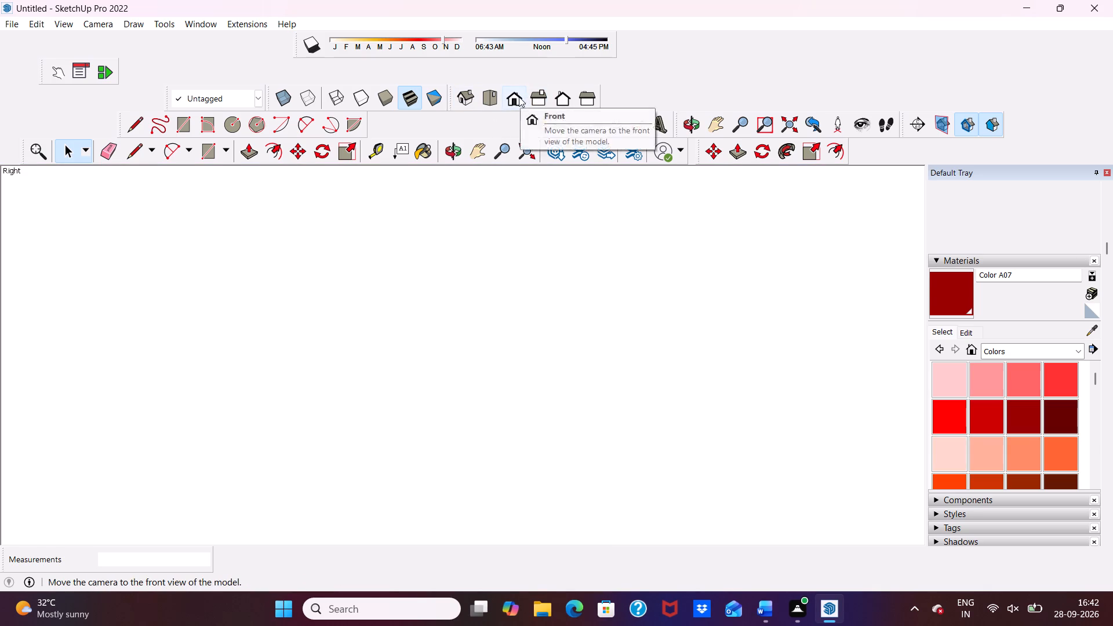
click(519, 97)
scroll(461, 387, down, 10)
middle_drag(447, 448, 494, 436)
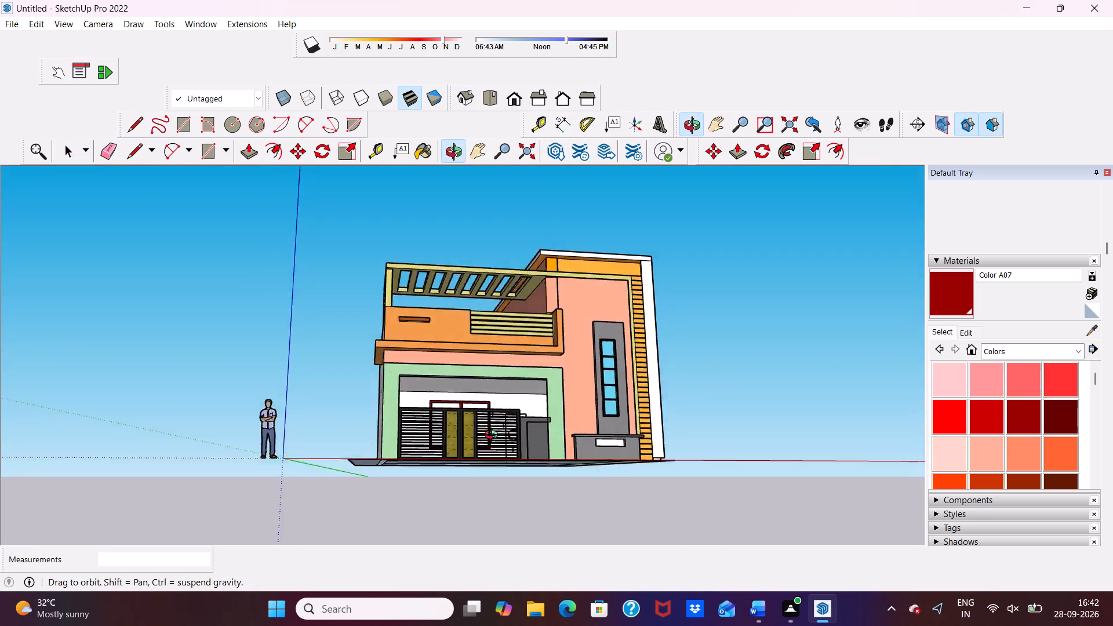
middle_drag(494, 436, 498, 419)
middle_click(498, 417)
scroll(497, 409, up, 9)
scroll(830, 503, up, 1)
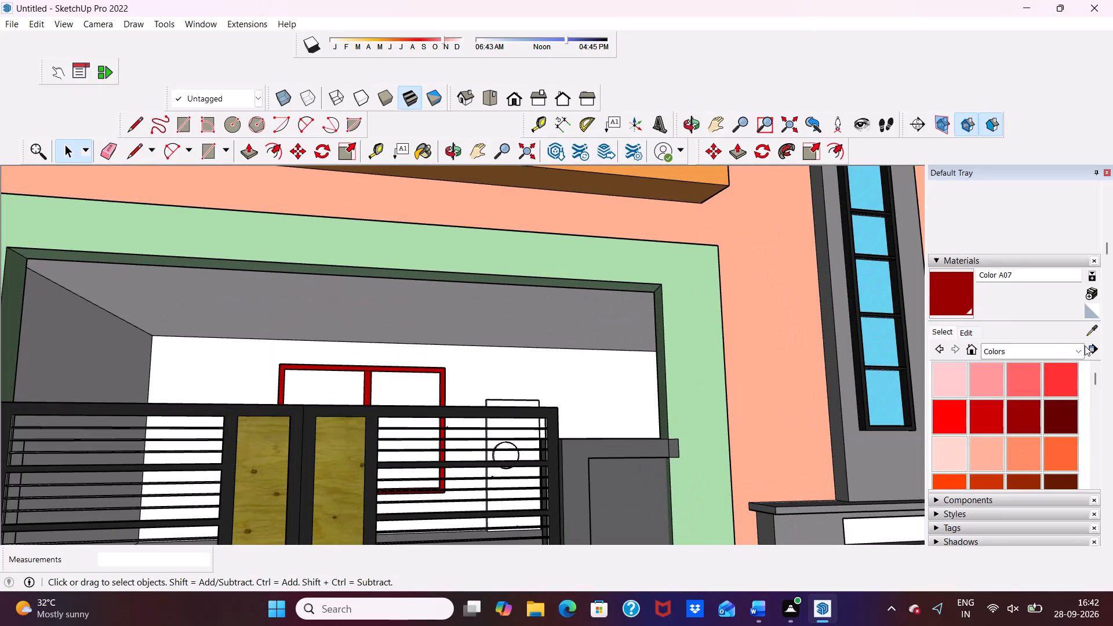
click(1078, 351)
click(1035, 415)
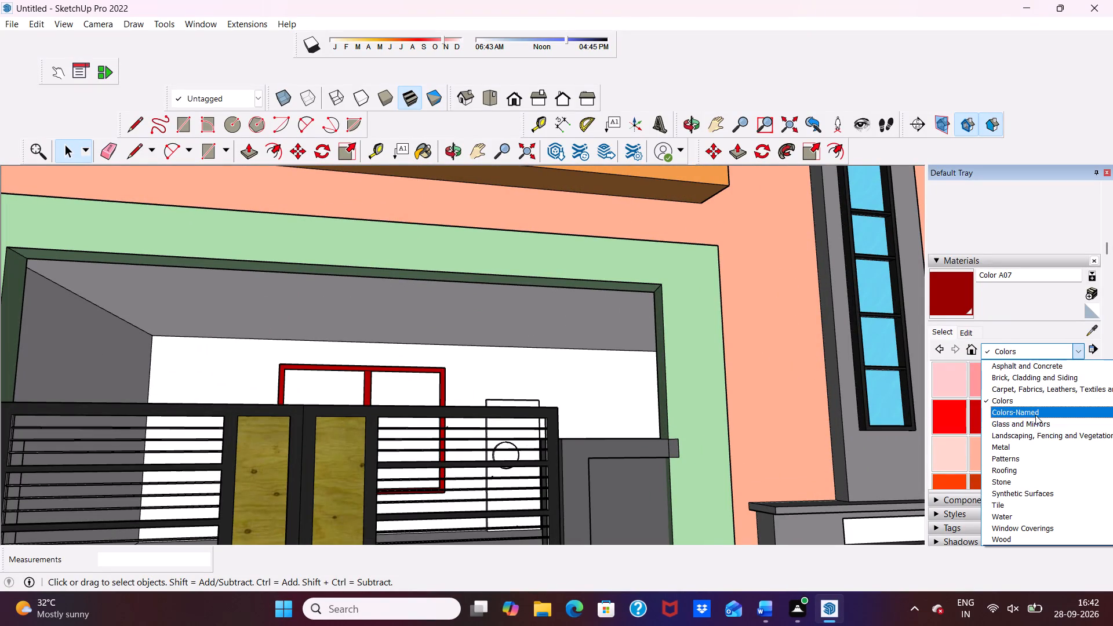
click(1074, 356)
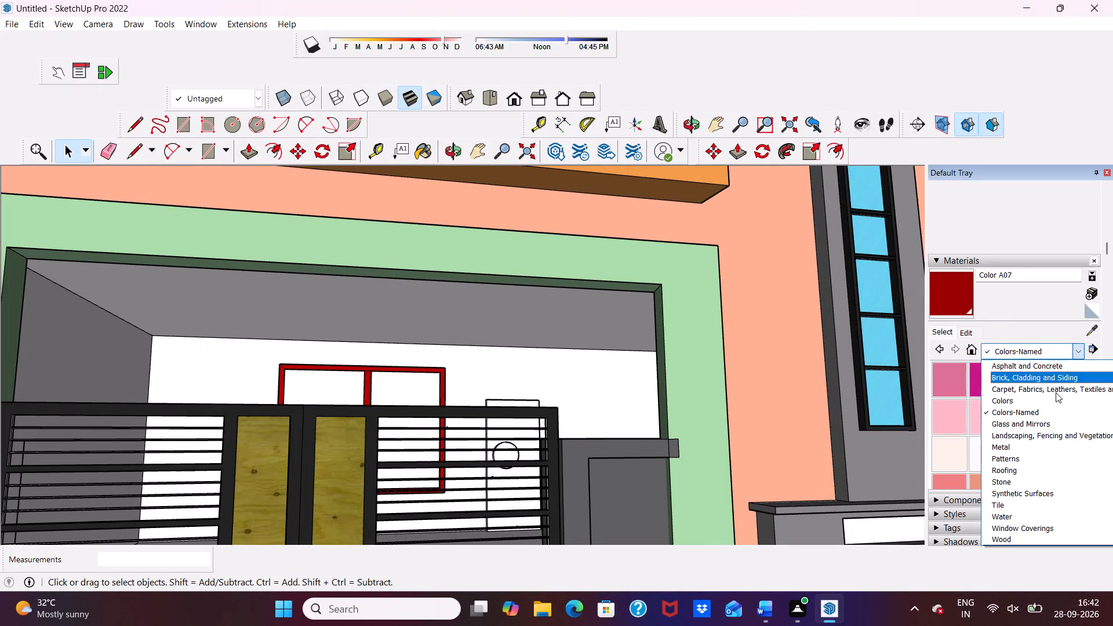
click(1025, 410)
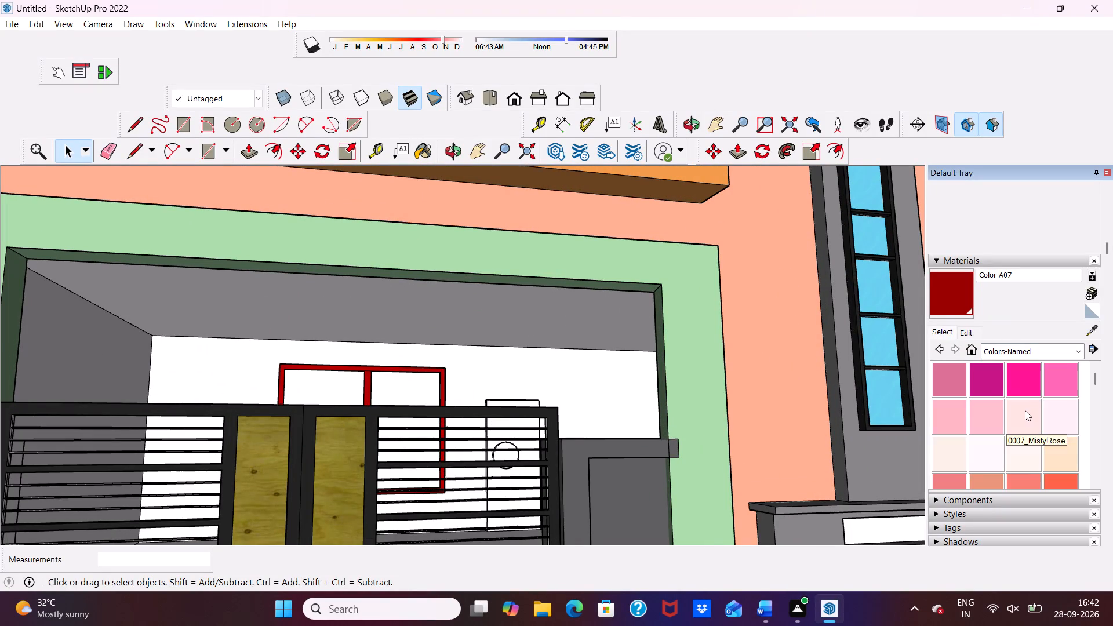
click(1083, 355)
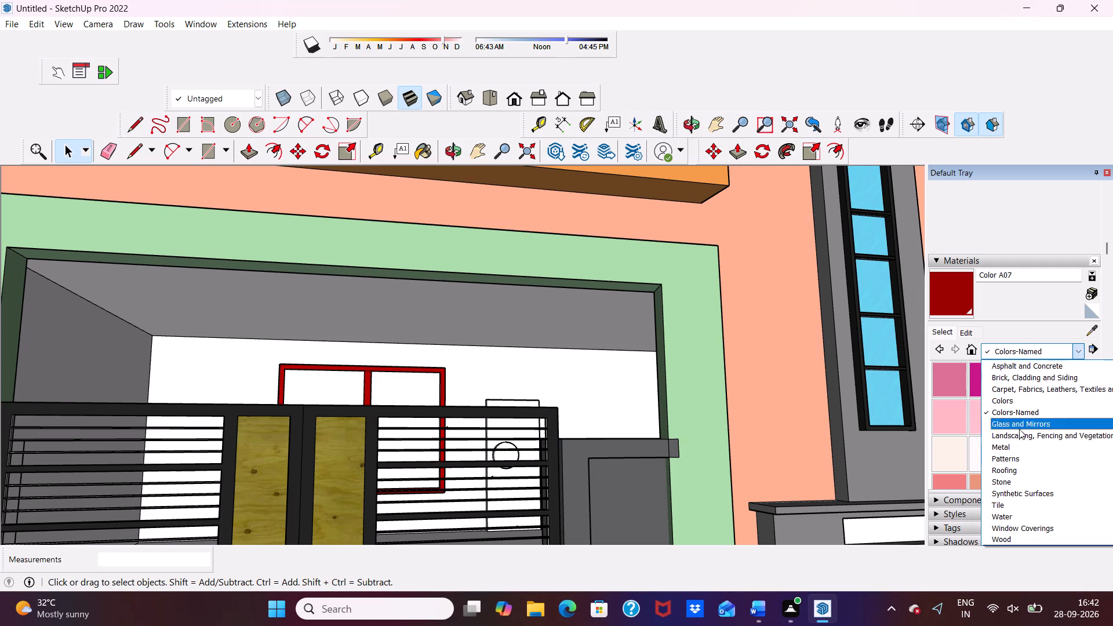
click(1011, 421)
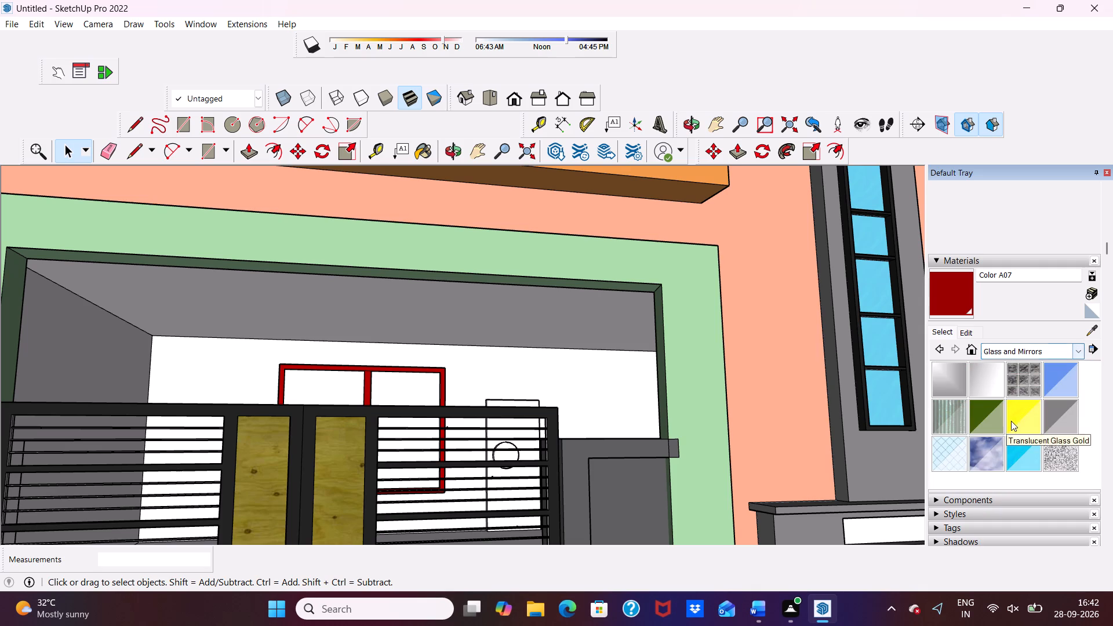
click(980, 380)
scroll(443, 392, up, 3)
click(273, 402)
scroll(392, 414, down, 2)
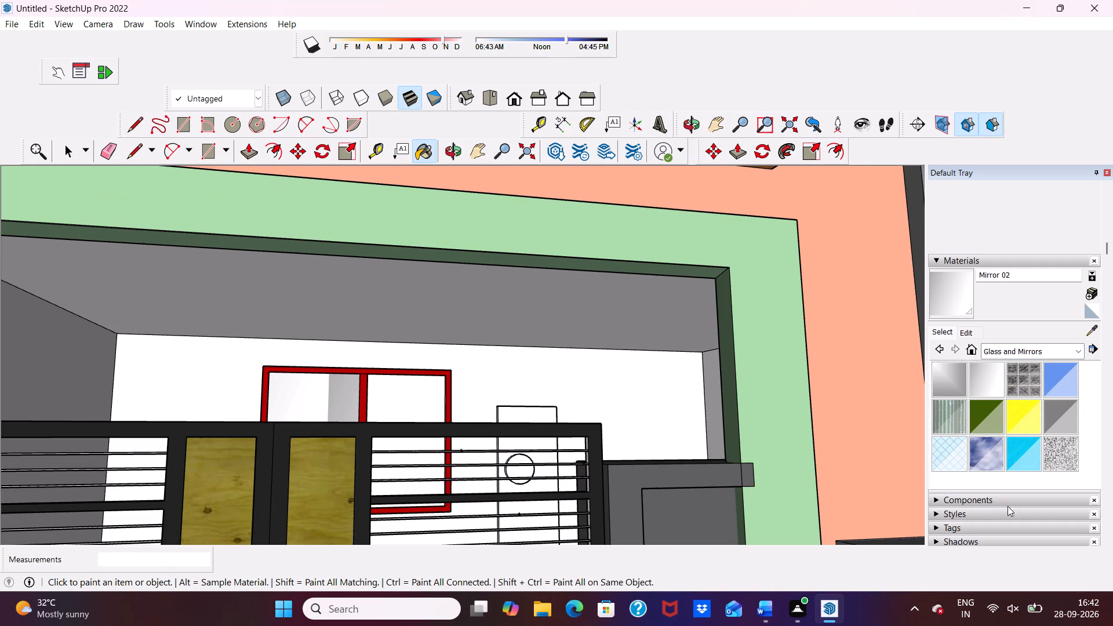
Paint both panes of the red-framed window with Translucent Glass Gray from the Glass and Mirrors materials.
click(1056, 415)
scroll(566, 361, up, 2)
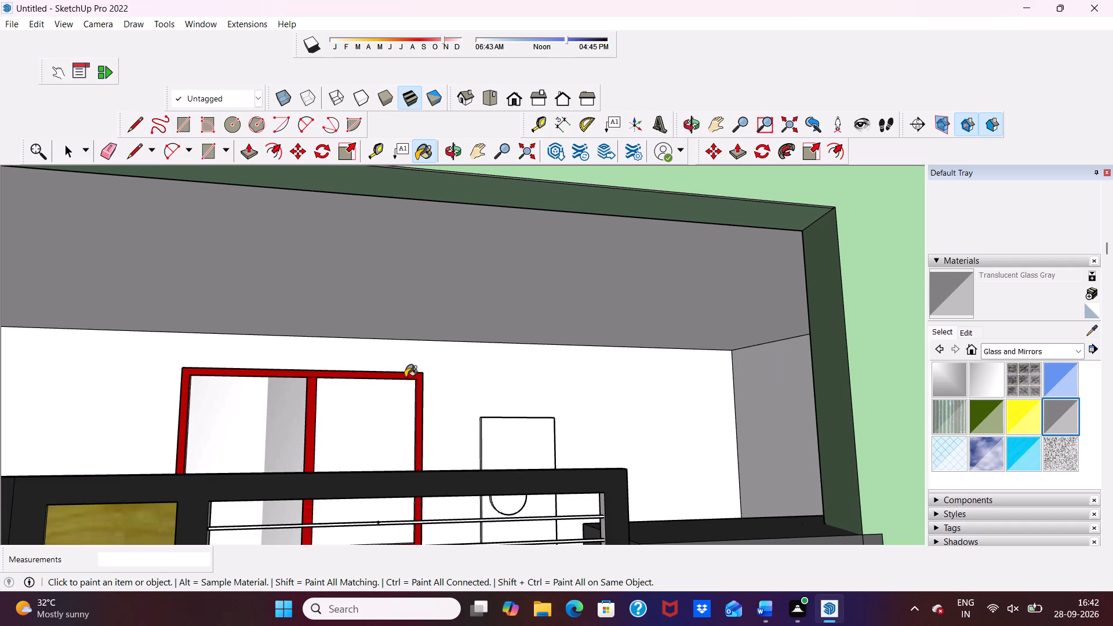
drag(403, 386, 398, 394)
click(259, 413)
scroll(268, 411, down, 2)
scroll(289, 418, up, 1)
scroll(304, 419, down, 5)
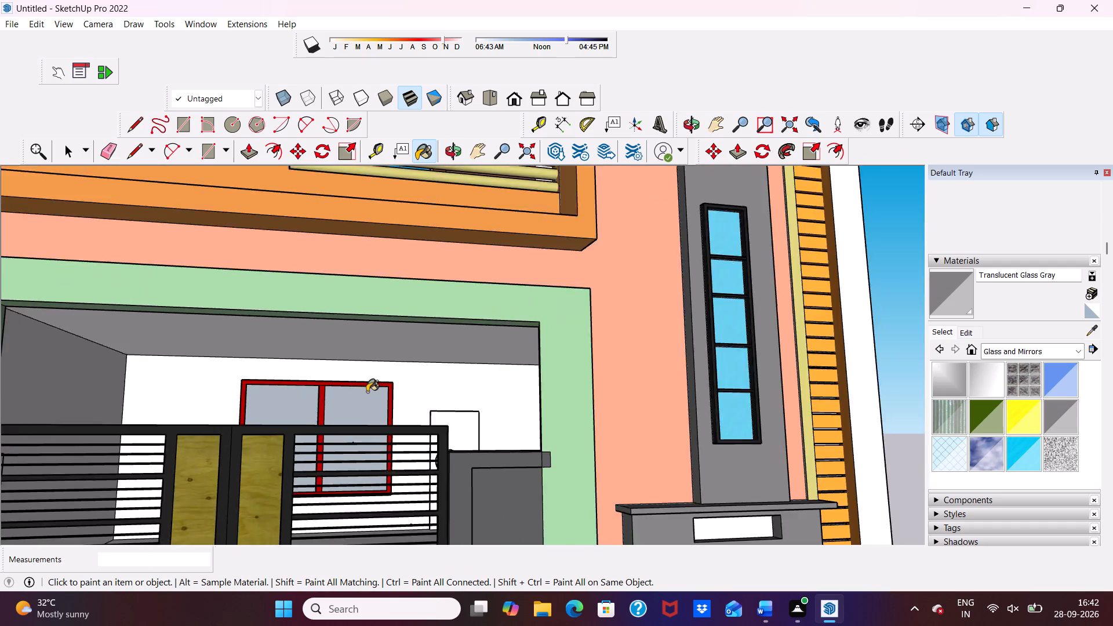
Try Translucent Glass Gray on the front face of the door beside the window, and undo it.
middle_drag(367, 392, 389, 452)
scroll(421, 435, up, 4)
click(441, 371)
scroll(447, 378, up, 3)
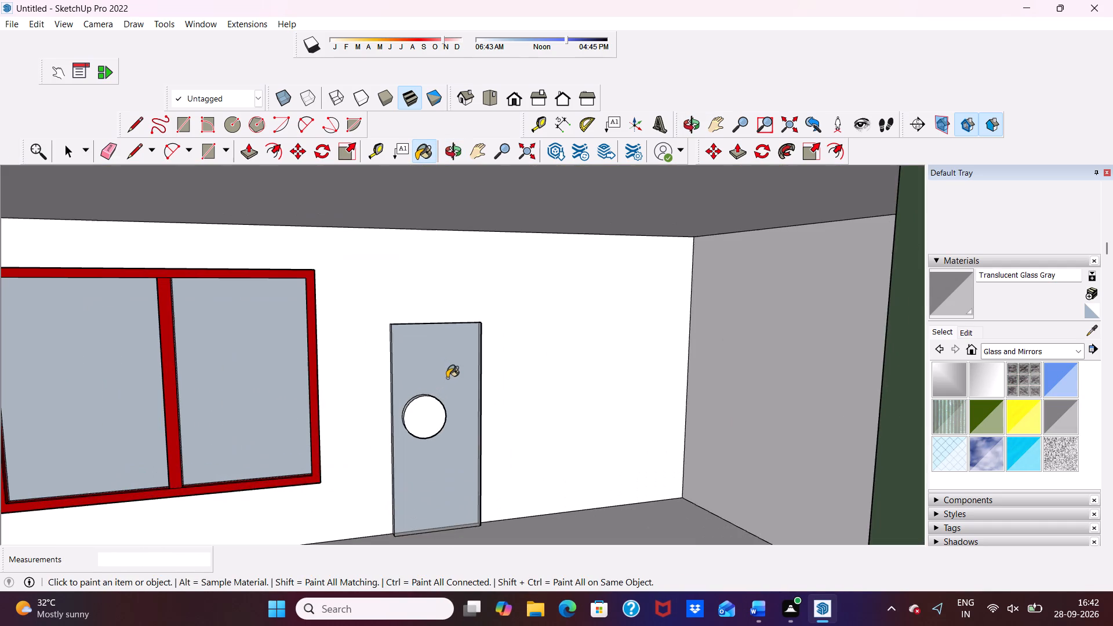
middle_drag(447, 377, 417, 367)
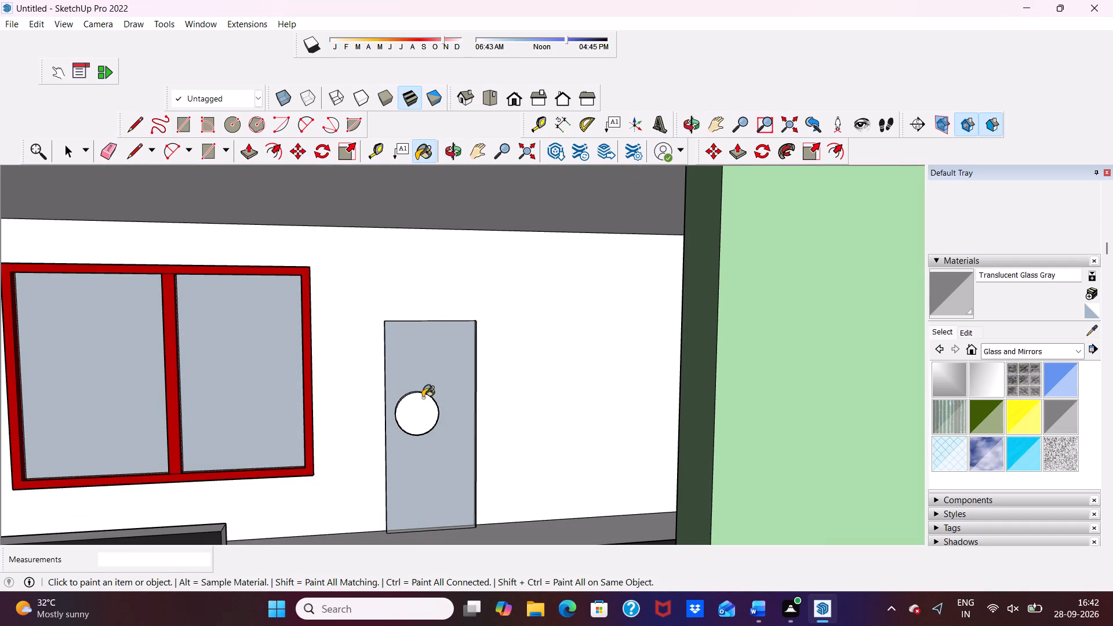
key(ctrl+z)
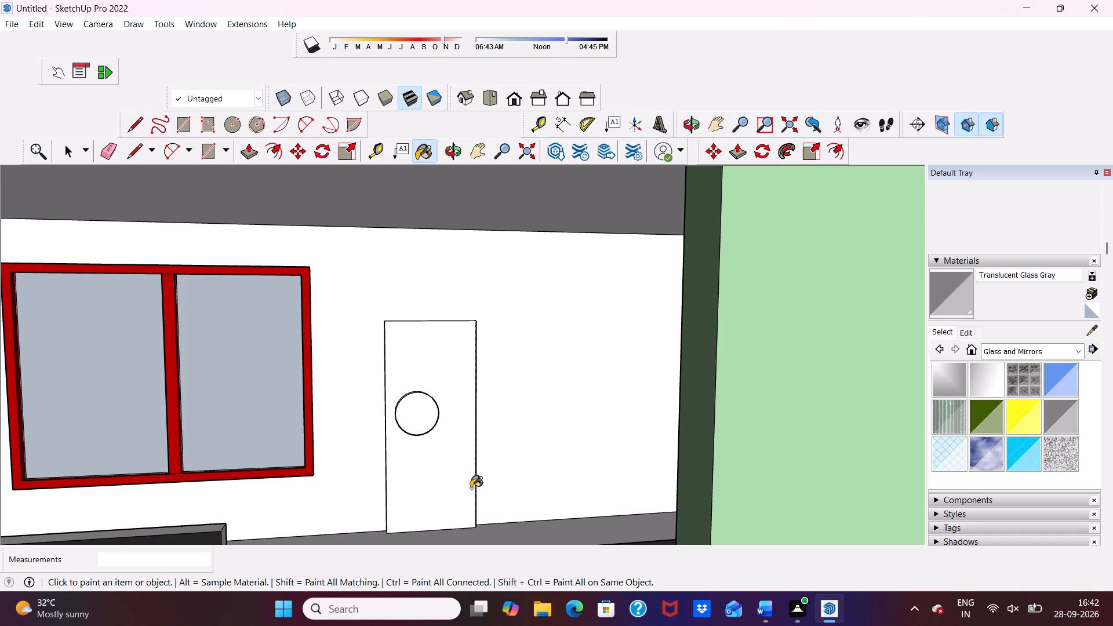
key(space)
Paint the front face of the door beside the window with Wood Veneer 01 from the Wood materials.
scroll(471, 488, down, 5)
scroll(845, 440, down, 1)
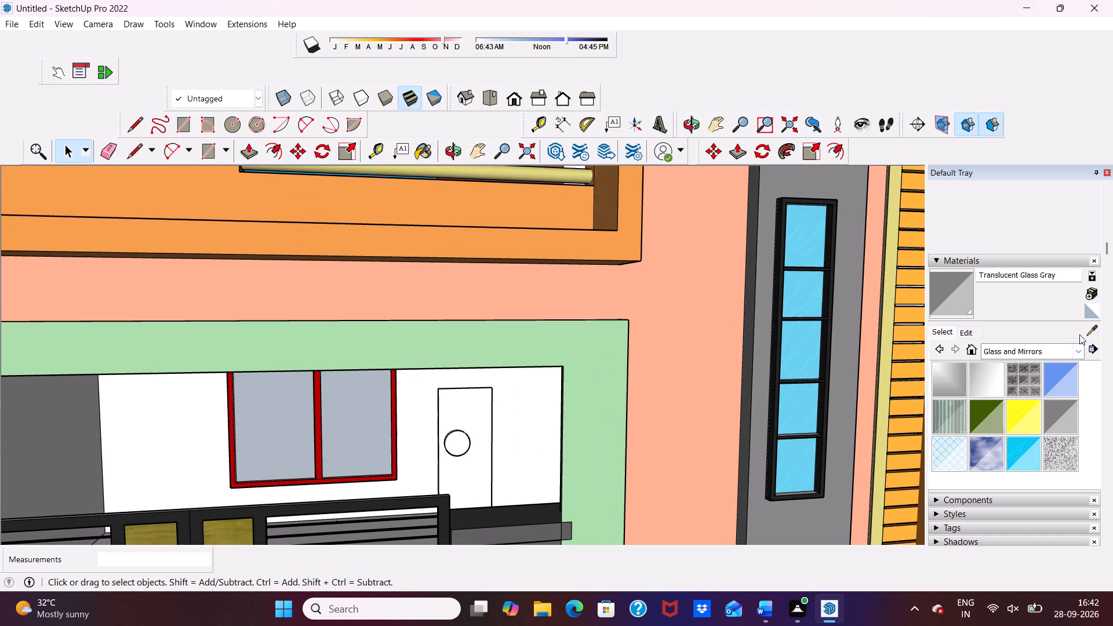
click(1084, 350)
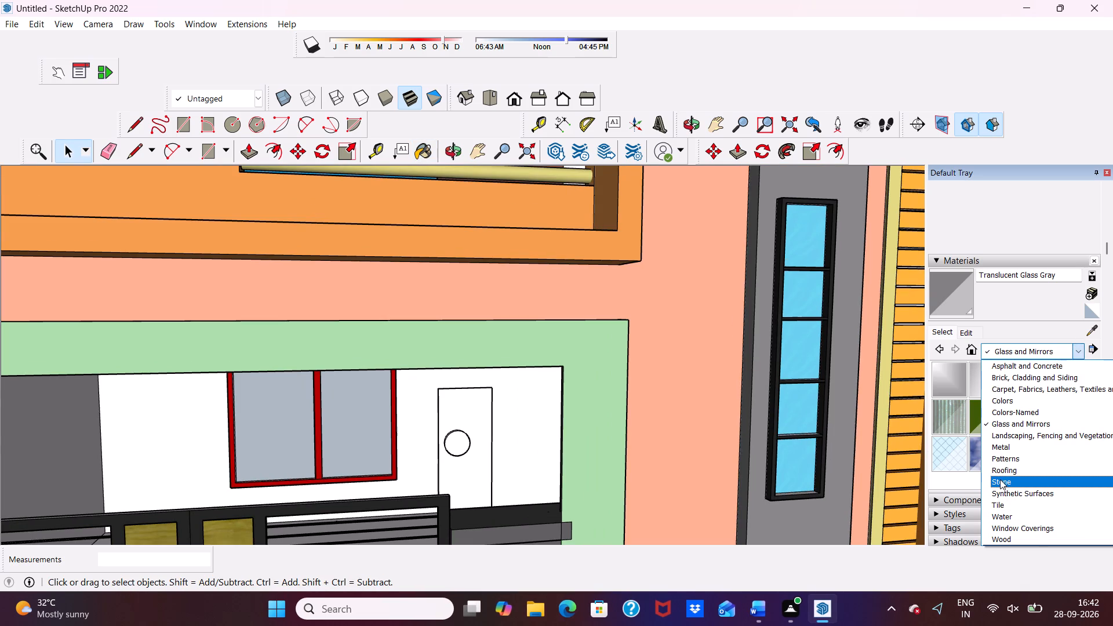
scroll(1014, 432, down, 2)
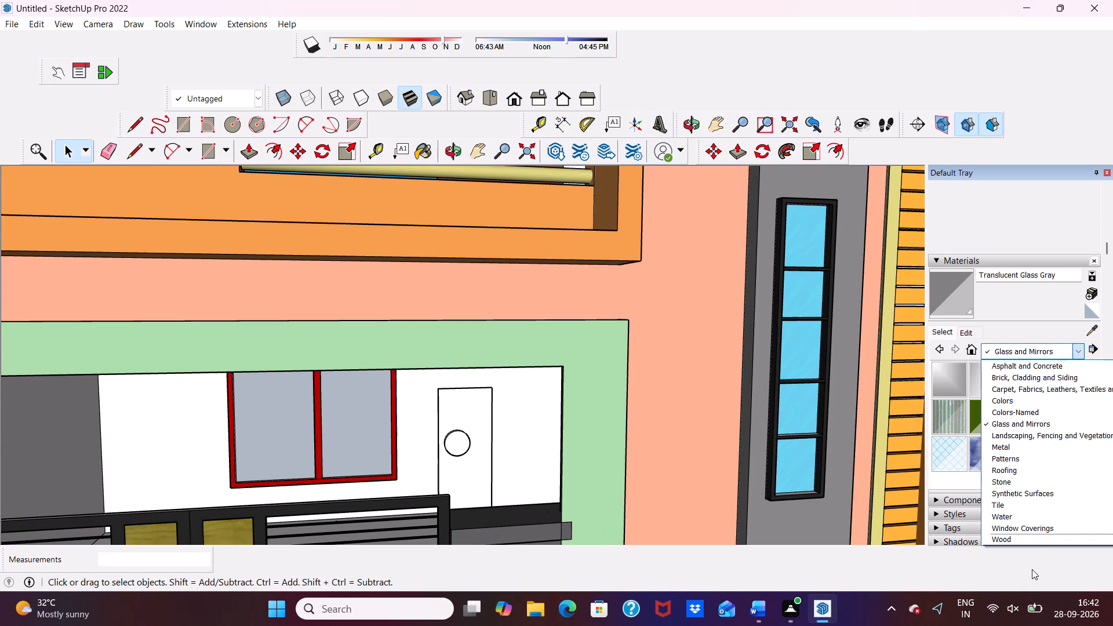
click(1024, 548)
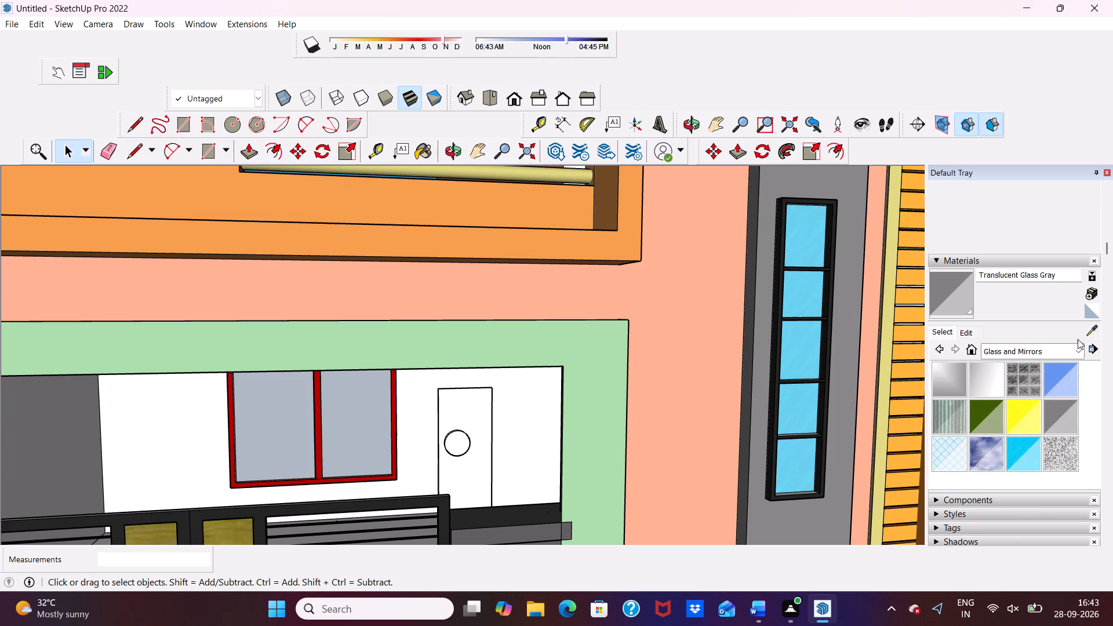
click(1082, 355)
click(1013, 538)
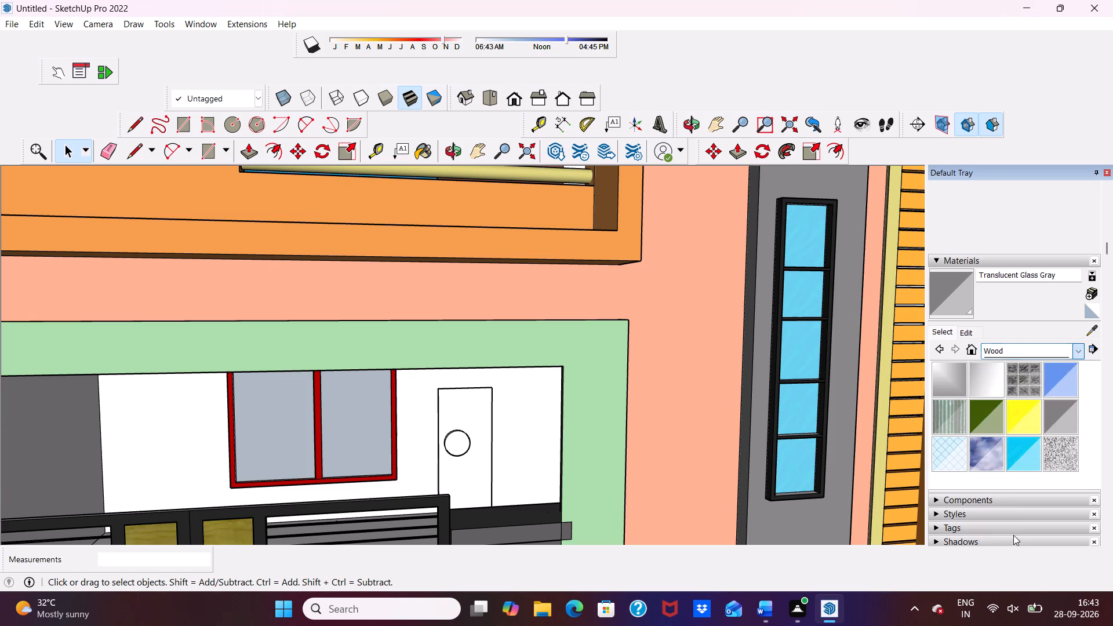
click(1020, 446)
scroll(459, 587, up, 3)
scroll(322, 465, up, 3)
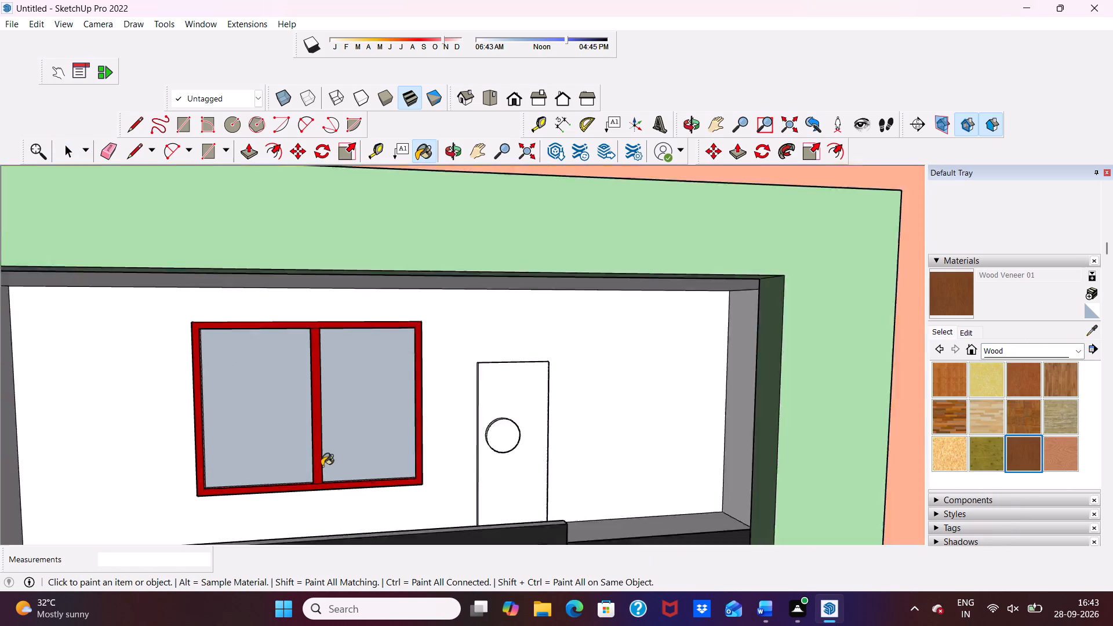
scroll(322, 466, up, 2)
scroll(490, 402, up, 4)
click(580, 372)
Paint the door's circular face and the curved rim around it with Wood Veneer 01.
scroll(580, 418, up, 4)
click(559, 451)
scroll(541, 429, up, 3)
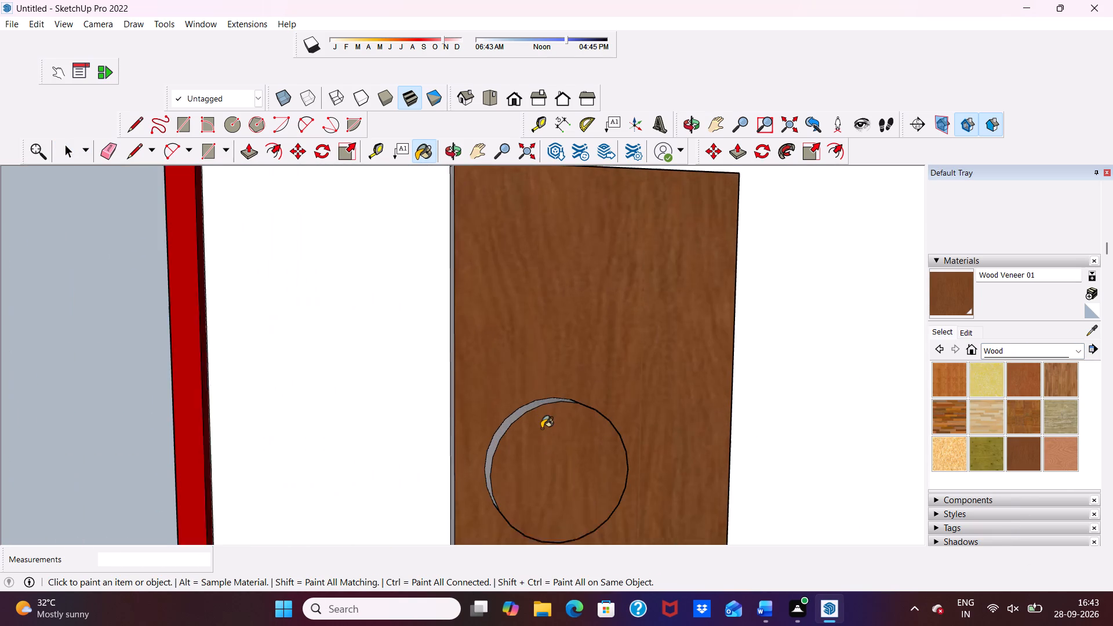
scroll(541, 428, up, 2)
click(537, 403)
Paint the left and right side edges of the door with Wood Veneer 01.
middle_click(534, 407)
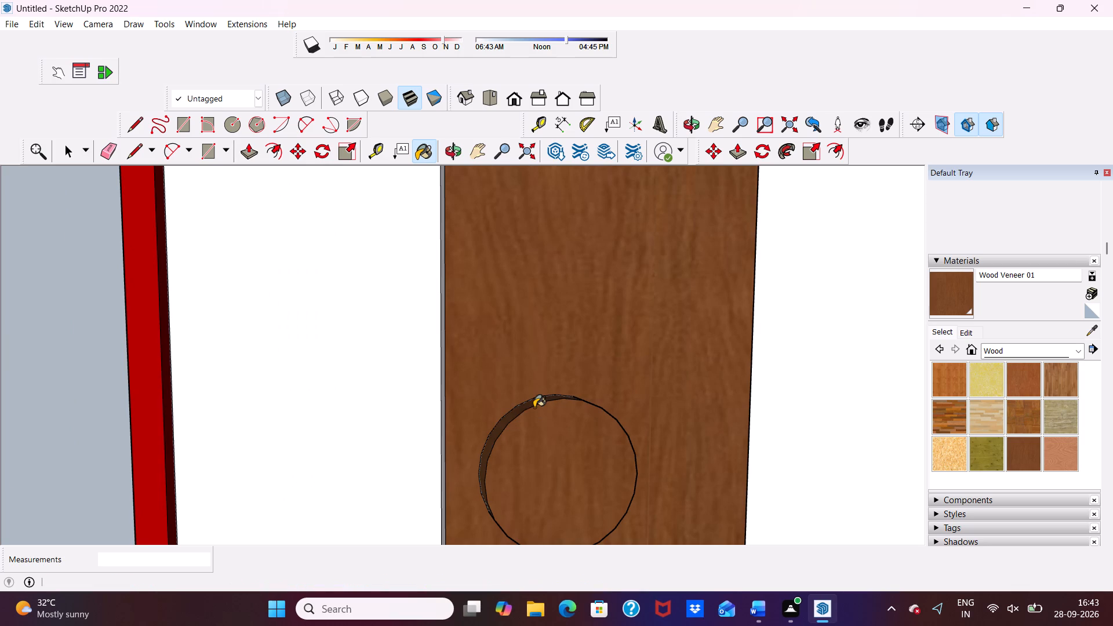
drag(534, 407, 595, 420)
middle_drag(529, 403, 612, 424)
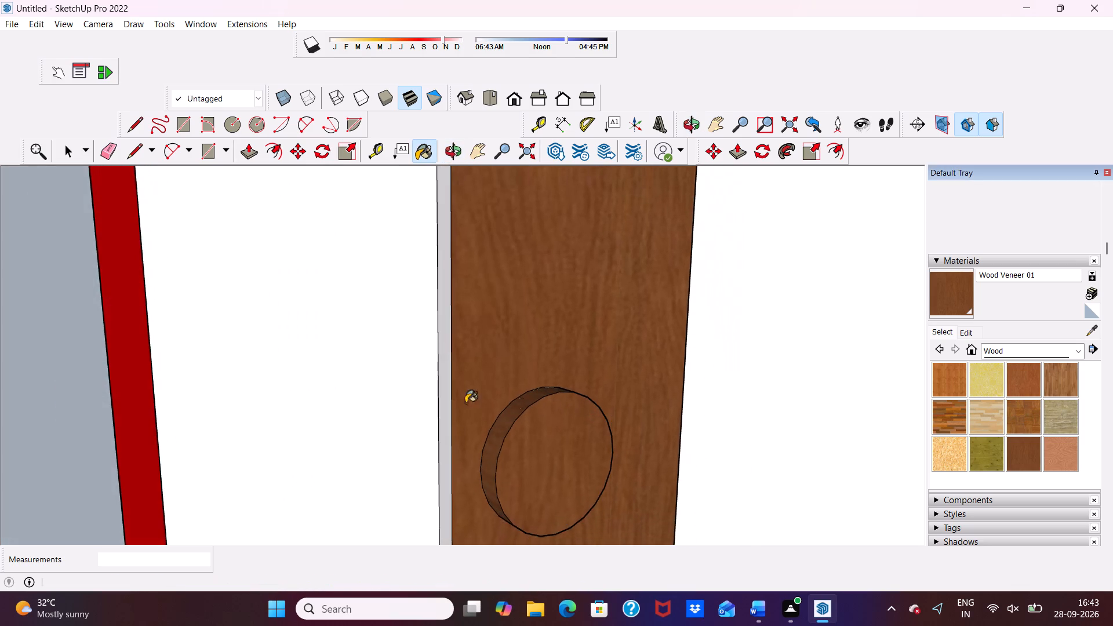
scroll(454, 399, up, 3)
click(443, 393)
scroll(443, 394, down, 5)
middle_drag(464, 406, 151, 369)
scroll(429, 424, up, 4)
scroll(655, 410, down, 5)
scroll(753, 424, up, 2)
click(740, 427)
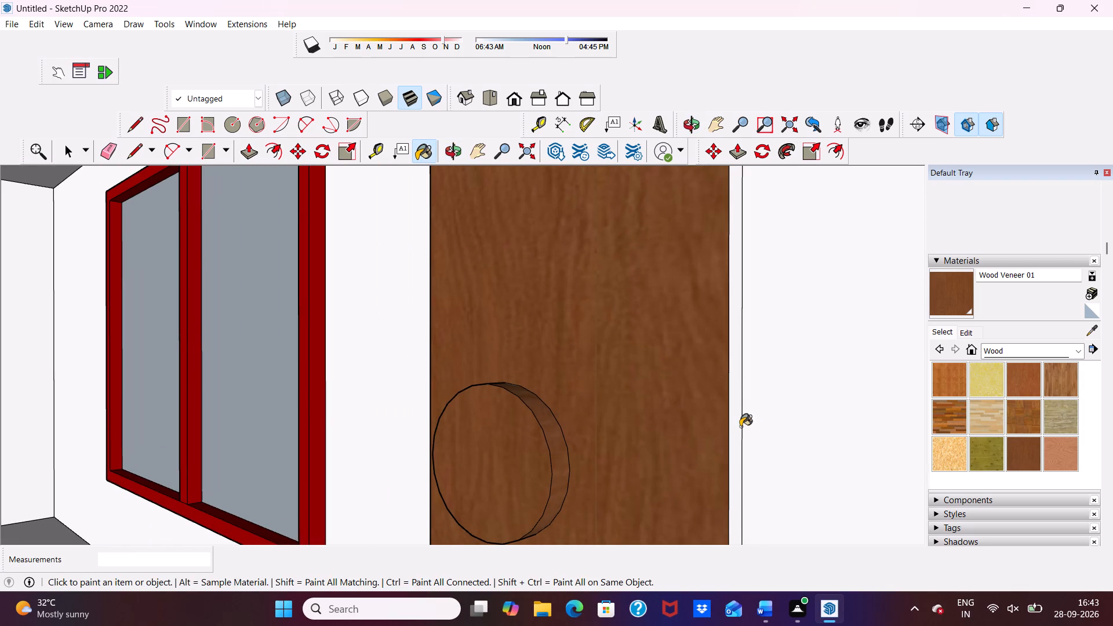
click(729, 420)
scroll(729, 421, down, 2)
scroll(729, 421, up, 1)
scroll(729, 421, down, 7)
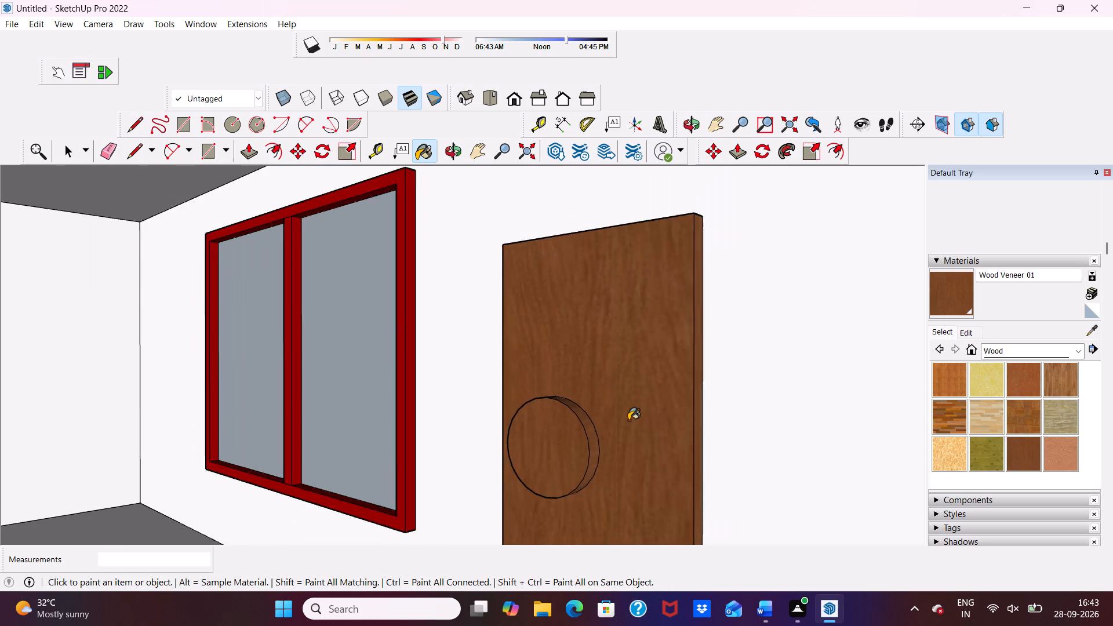
Paint the top edge of the door with Wood Veneer 01.
middle_drag(628, 420, 628, 488)
scroll(646, 334, up, 9)
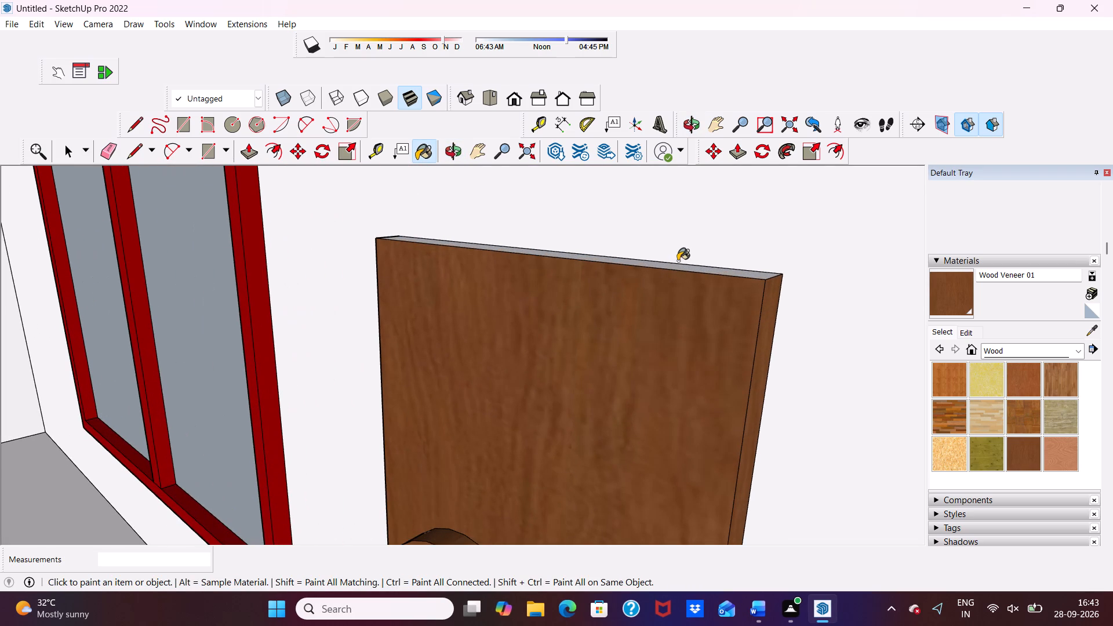
click(680, 268)
scroll(680, 268, down, 7)
scroll(675, 304, up, 1)
scroll(672, 312, down, 1)
scroll(637, 362, down, 6)
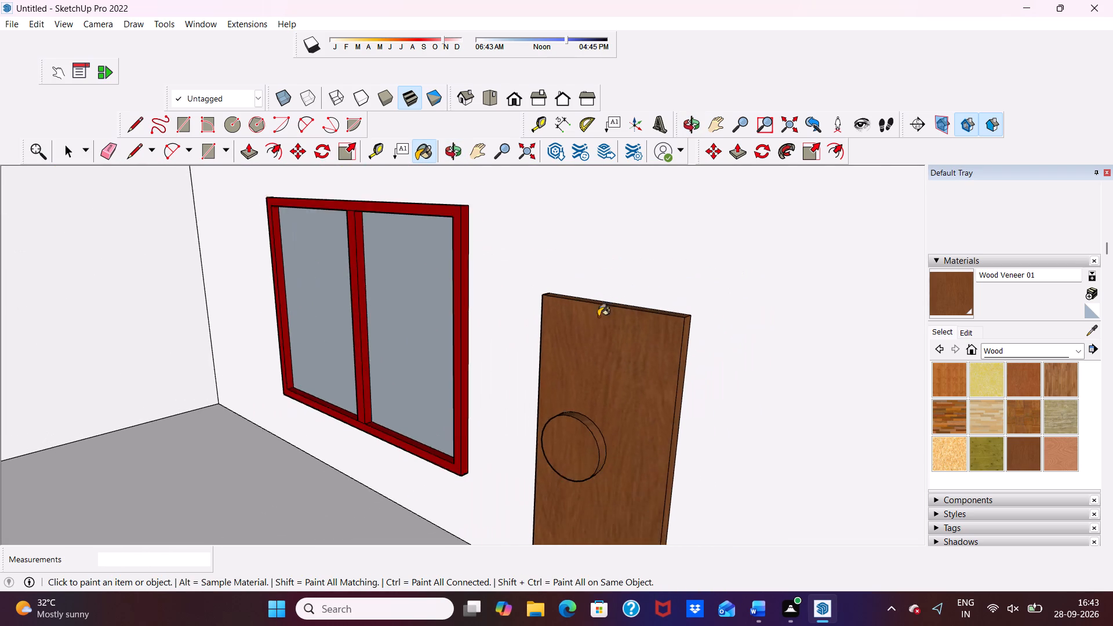
Examine the painted door and red-framed window inside the porch from the front, including the foot of the door.
scroll(598, 316, down, 2)
middle_drag(577, 405, 648, 252)
scroll(661, 262, down, 5)
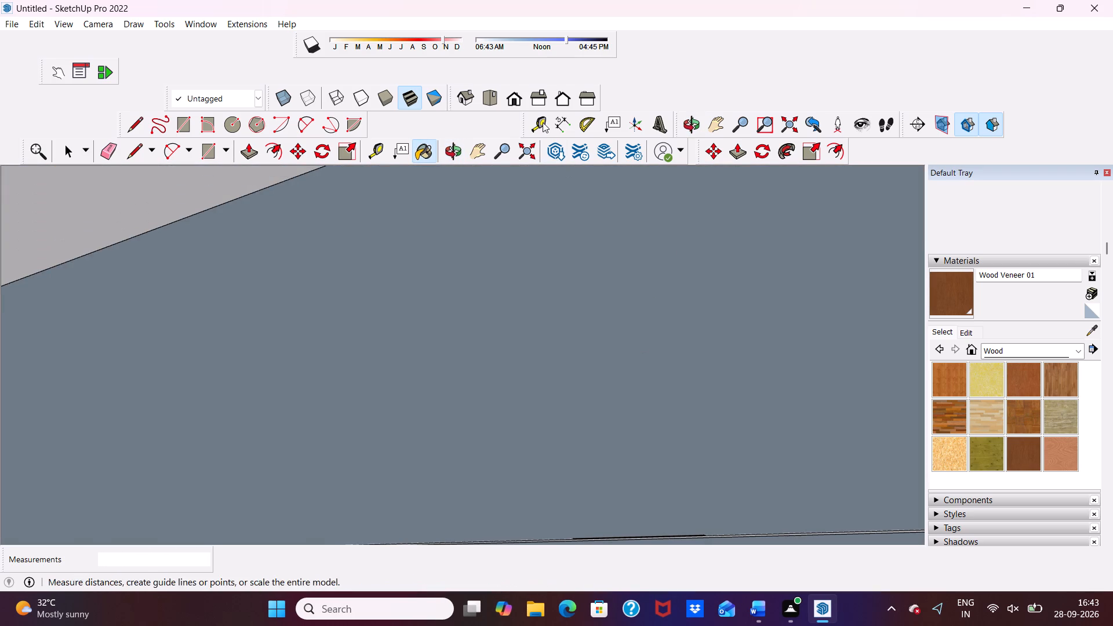
click(521, 92)
scroll(552, 314, down, 7)
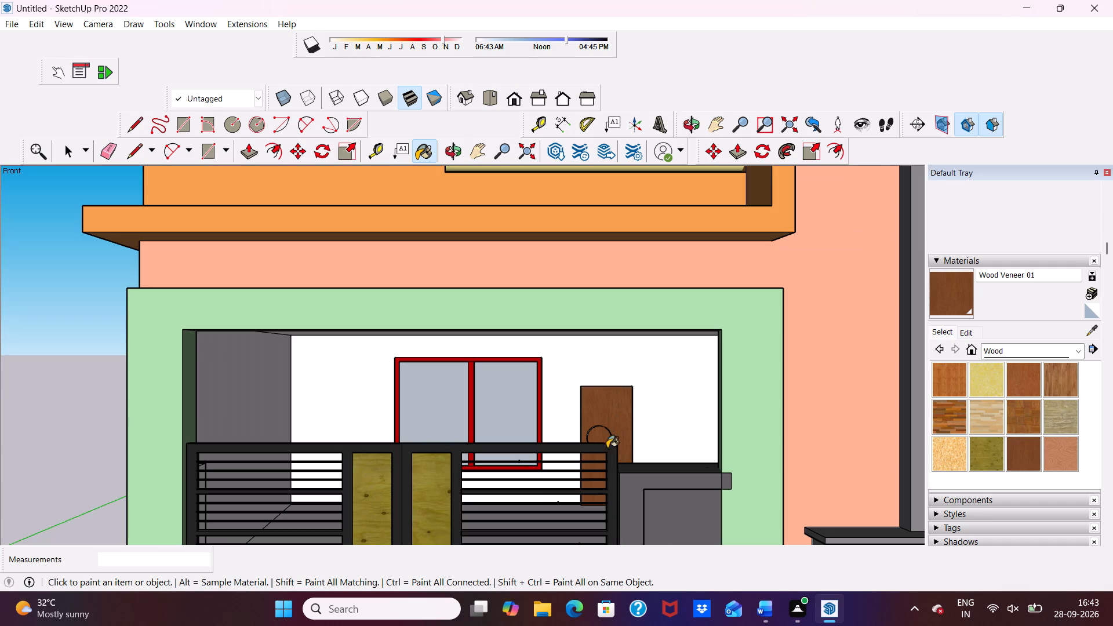
middle_drag(579, 434, 588, 467)
scroll(579, 434, down, 1)
middle_click(589, 467)
scroll(589, 466, up, 9)
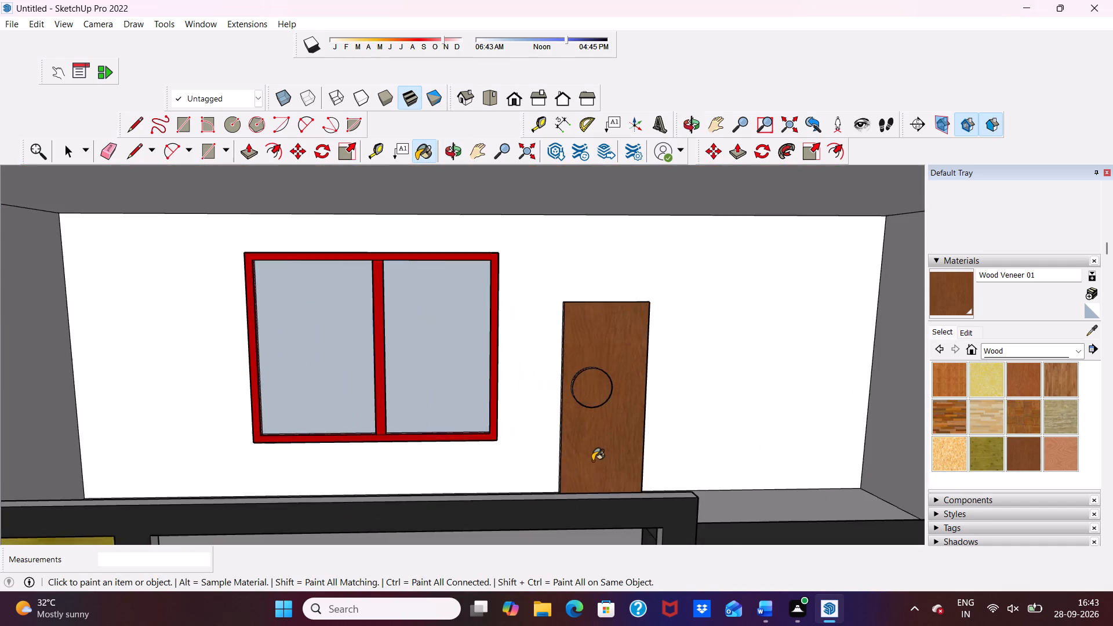
middle_drag(594, 491, 597, 503)
scroll(597, 503, up, 7)
middle_drag(596, 526, 594, 478)
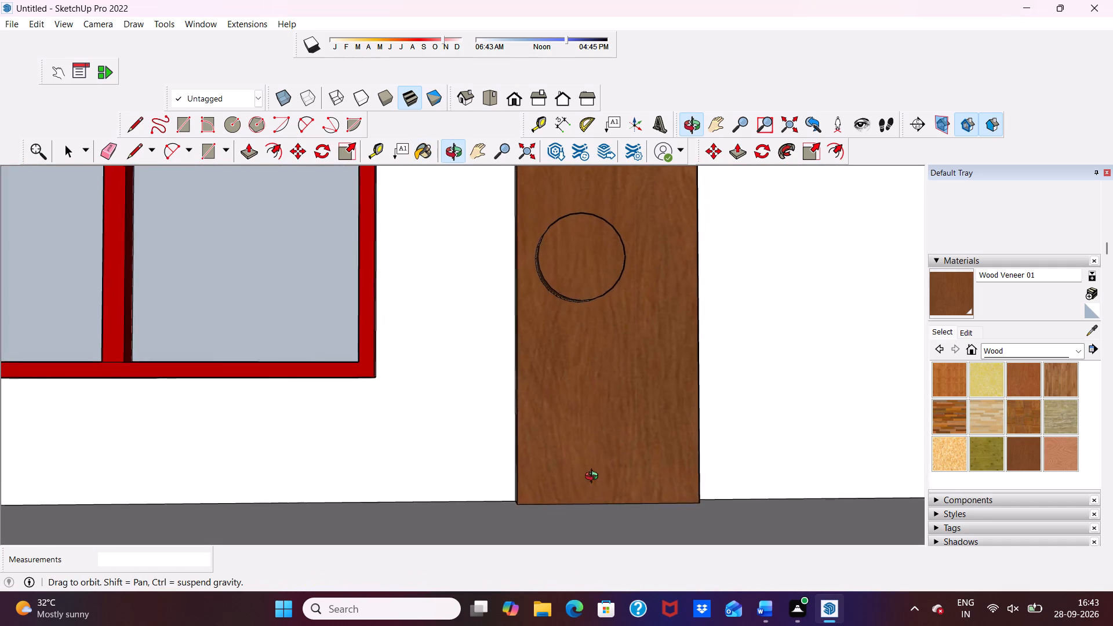
middle_drag(594, 478, 615, 519)
scroll(602, 329, down, 5)
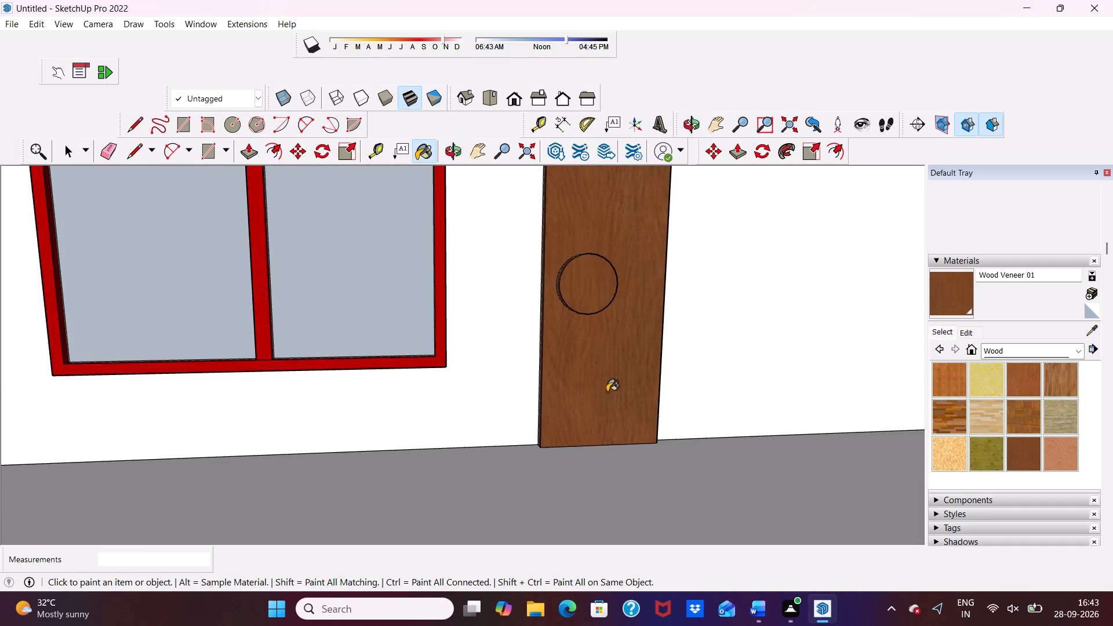
scroll(607, 392, down, 5)
scroll(595, 473, down, 4)
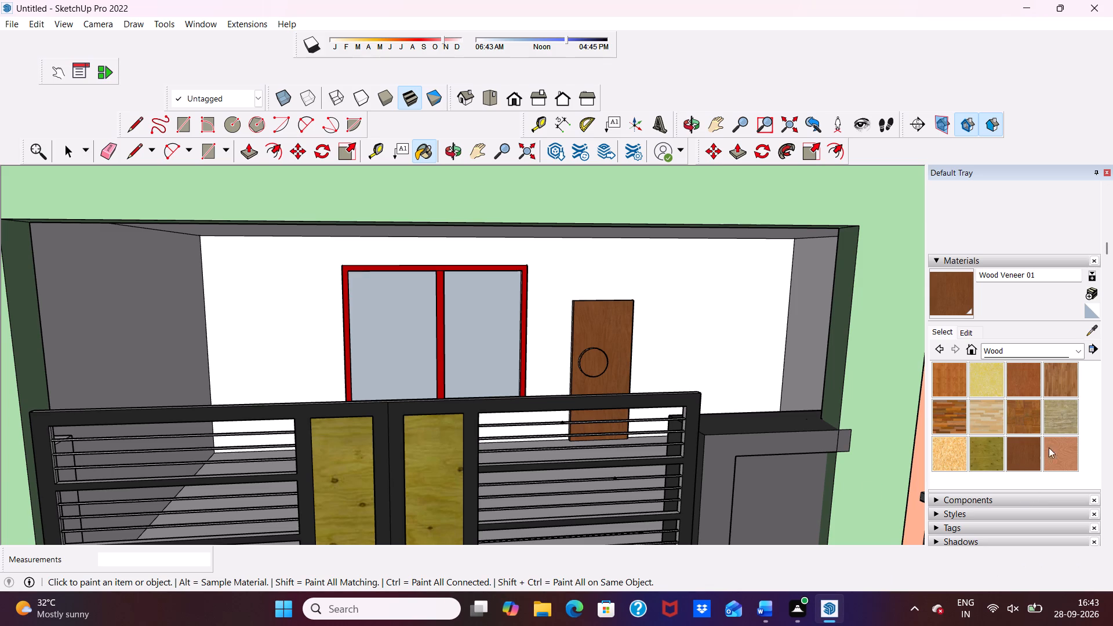
Paint the porch's back wall around the window and door with Wood OSB from the Wood materials.
click(1063, 455)
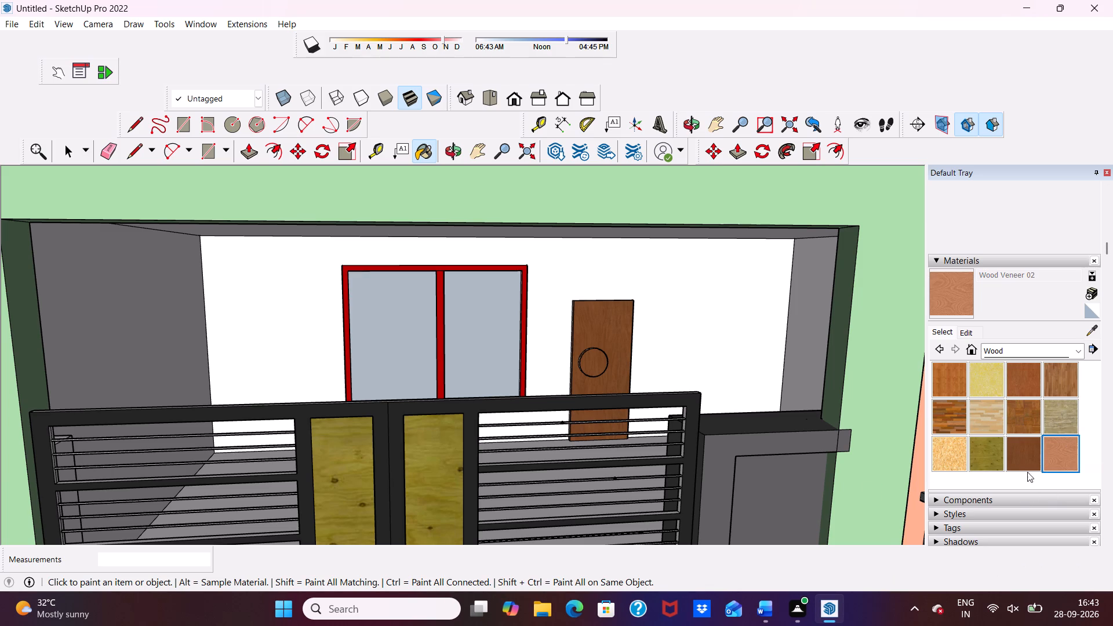
click(963, 460)
click(663, 297)
scroll(645, 320, down, 4)
Paint the porch's ceiling and its two inner side walls with Wood OSB.
middle_drag(640, 332, 694, 324)
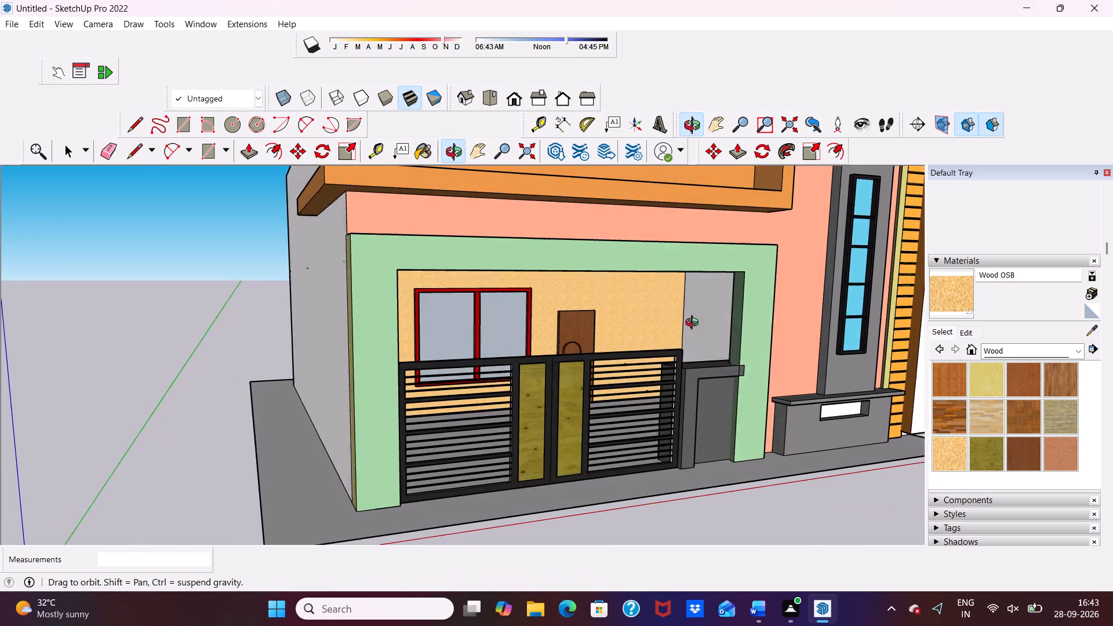
middle_drag(694, 324, 775, 361)
scroll(693, 312, up, 3)
click(661, 284)
scroll(654, 327, down, 1)
middle_drag(654, 327, 531, 230)
click(527, 206)
scroll(521, 272, down, 5)
middle_drag(503, 308, 328, 361)
scroll(498, 319, down, 1)
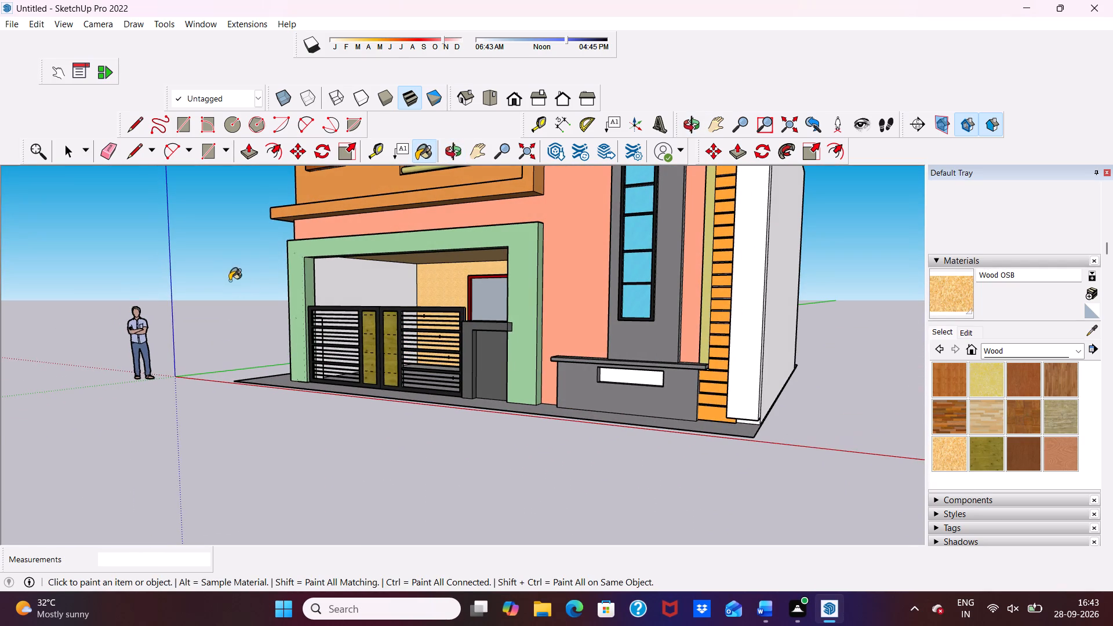
click(366, 281)
scroll(363, 292, down, 4)
middle_drag(369, 311, 694, 374)
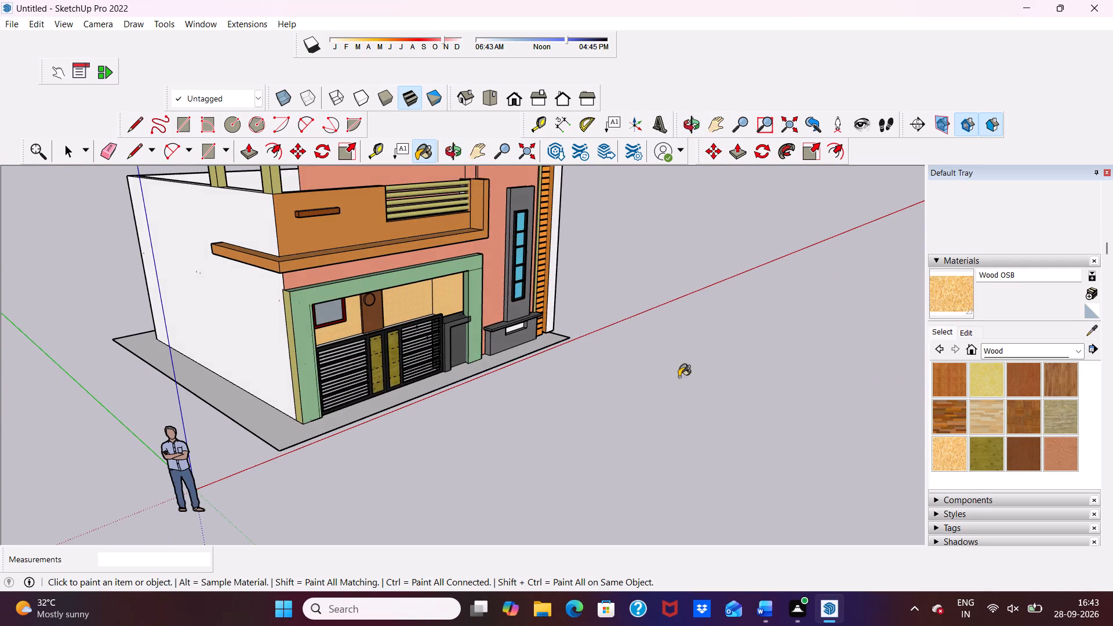
scroll(403, 326, down, 4)
middle_drag(404, 332, 136, 296)
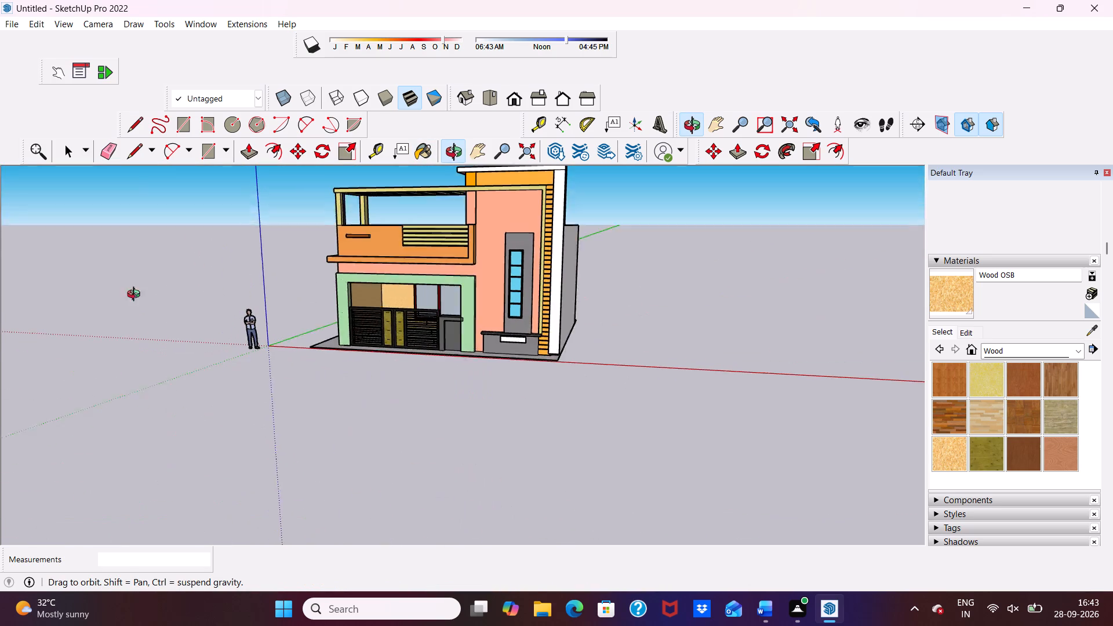
middle_drag(136, 296, 123, 289)
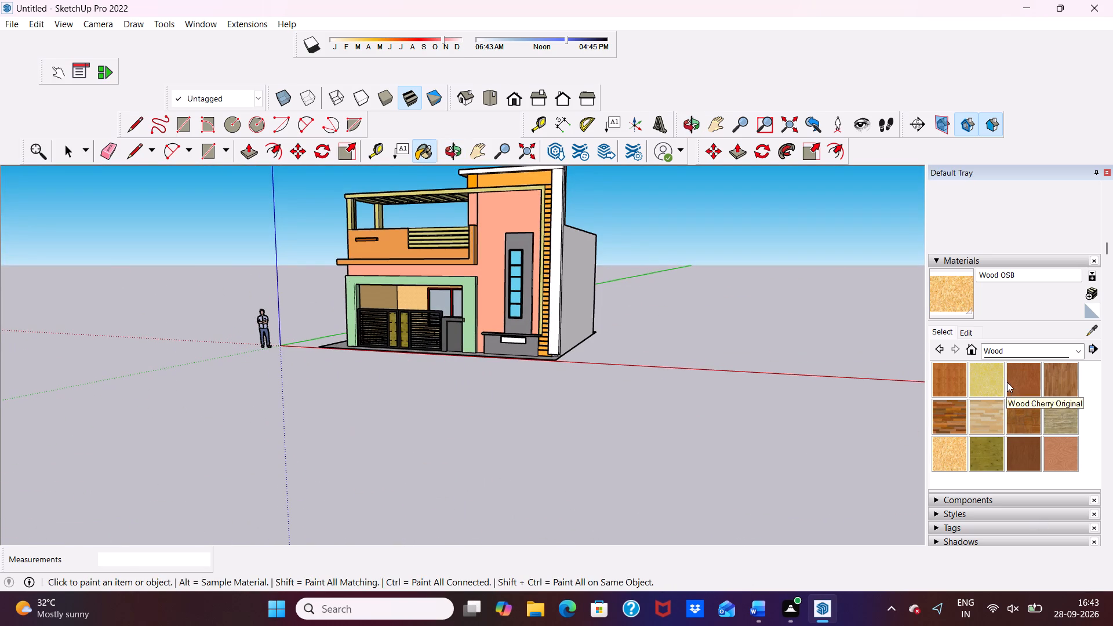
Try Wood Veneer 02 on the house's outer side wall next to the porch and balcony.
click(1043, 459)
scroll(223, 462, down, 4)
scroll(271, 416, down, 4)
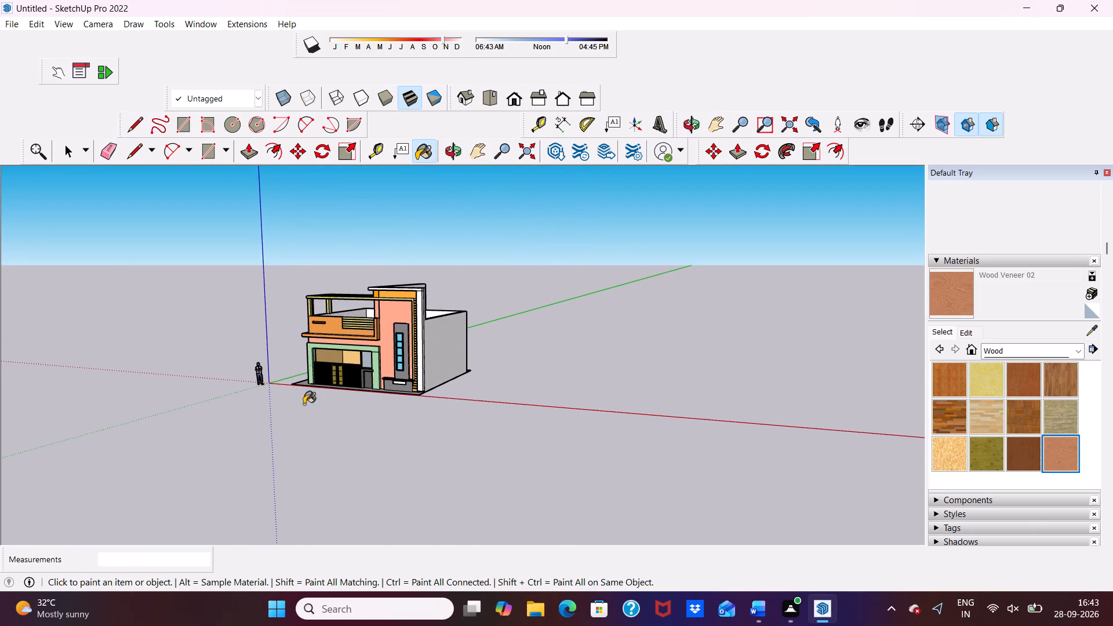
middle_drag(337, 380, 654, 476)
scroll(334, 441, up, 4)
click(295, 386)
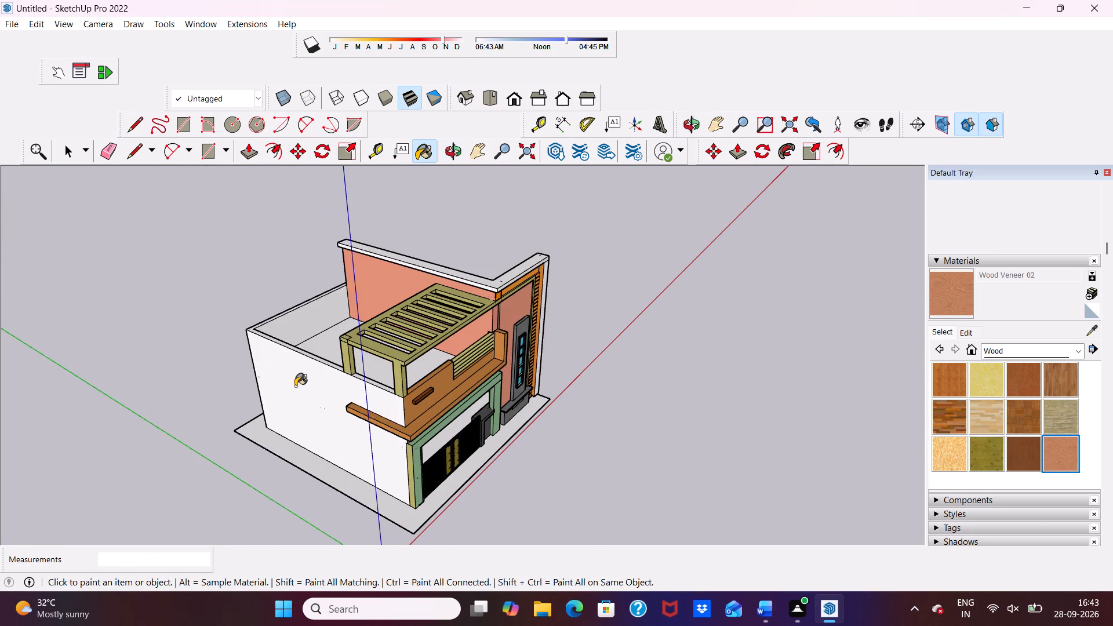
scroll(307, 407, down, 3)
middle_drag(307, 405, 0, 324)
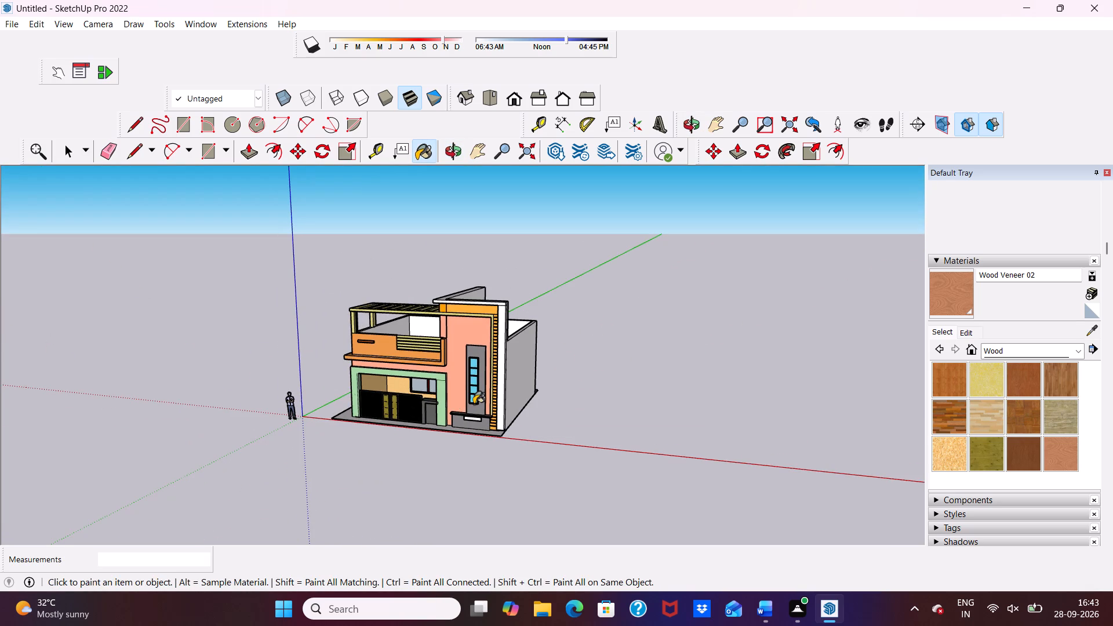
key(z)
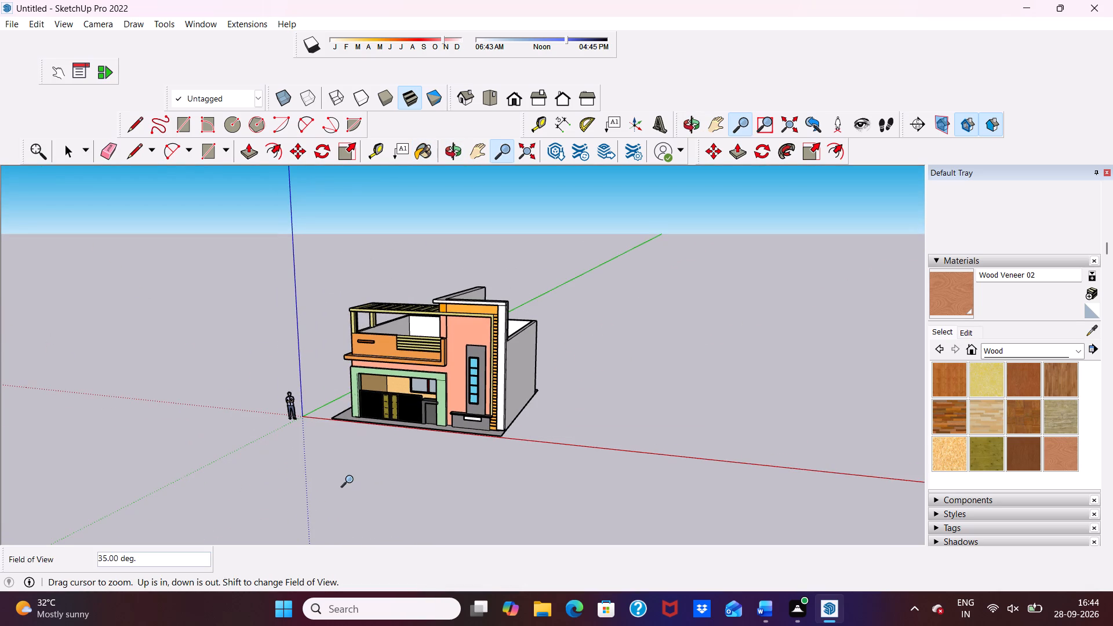
Paint the house's outer side wall next to the porch and balcony with Metal Rough from the Metal materials.
scroll(364, 436, up, 2)
scroll(423, 318, up, 8)
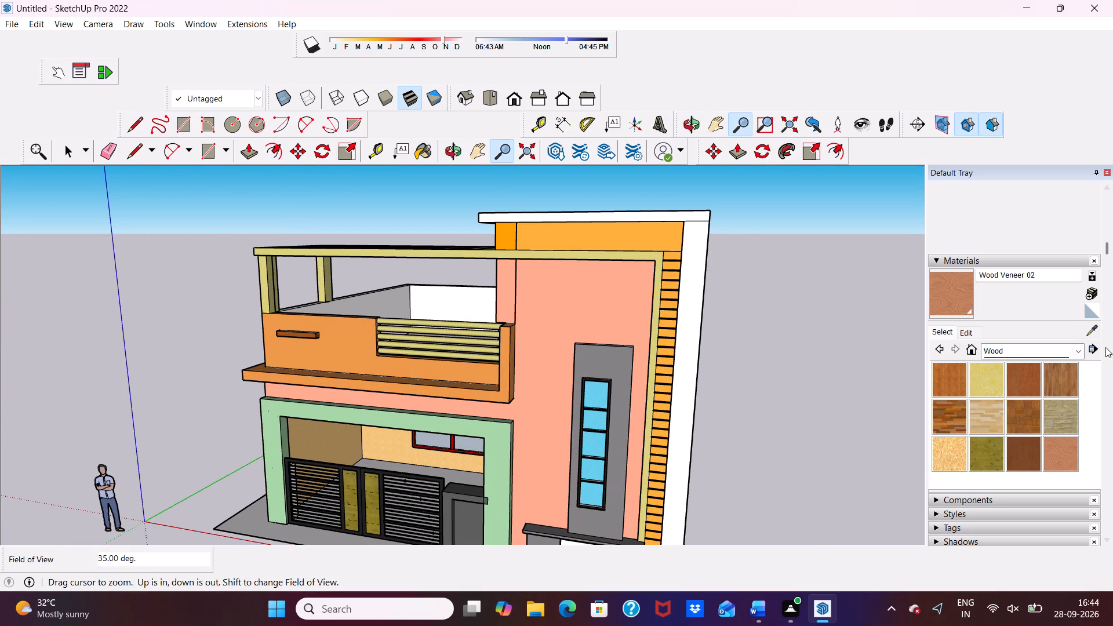
click(1075, 351)
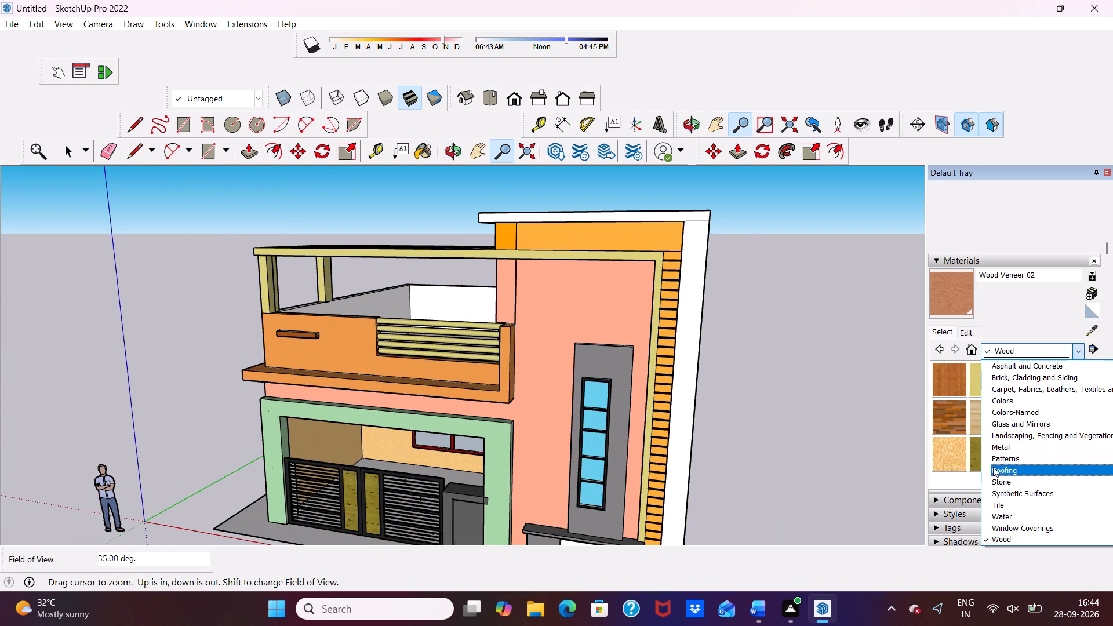
click(995, 442)
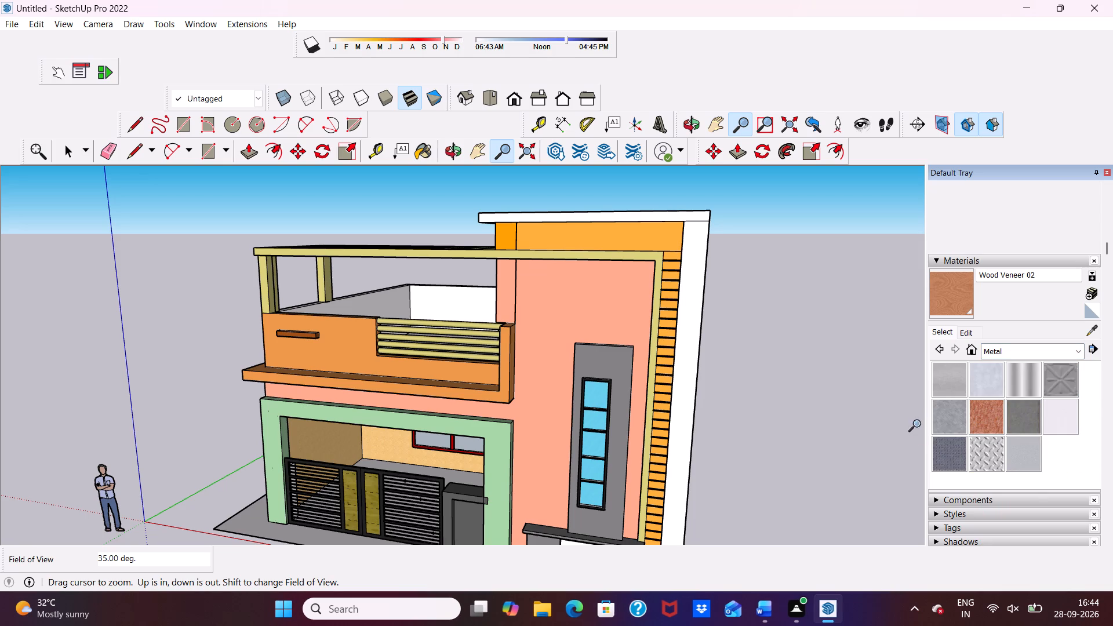
click(945, 461)
click(962, 412)
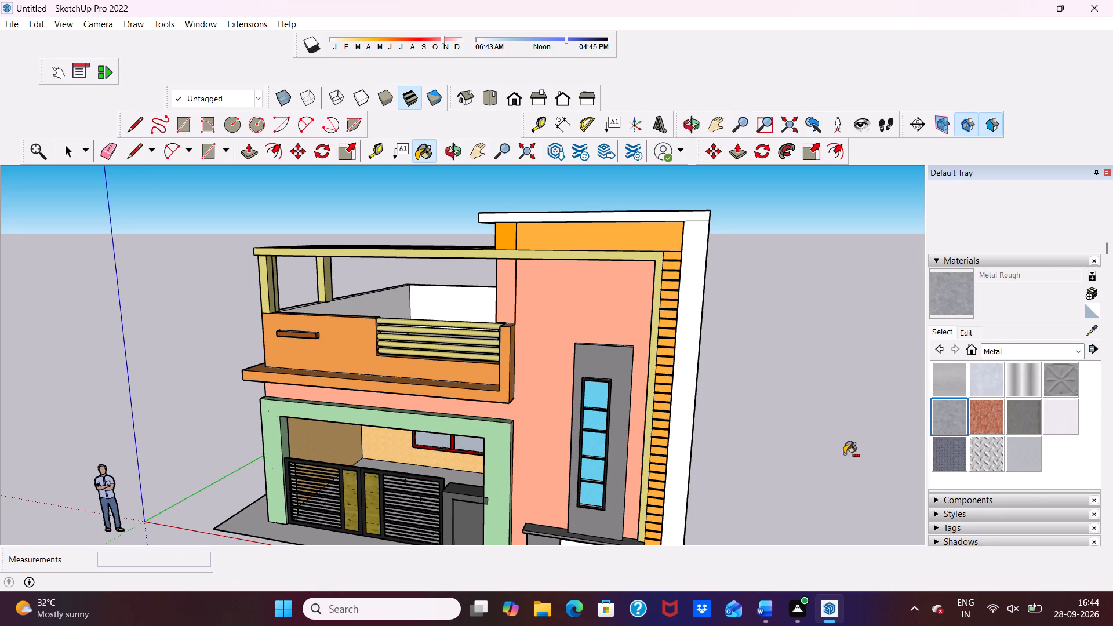
scroll(238, 599, down, 2)
scroll(239, 599, up, 5)
scroll(244, 420, down, 3)
middle_drag(249, 420, 539, 482)
click(184, 398)
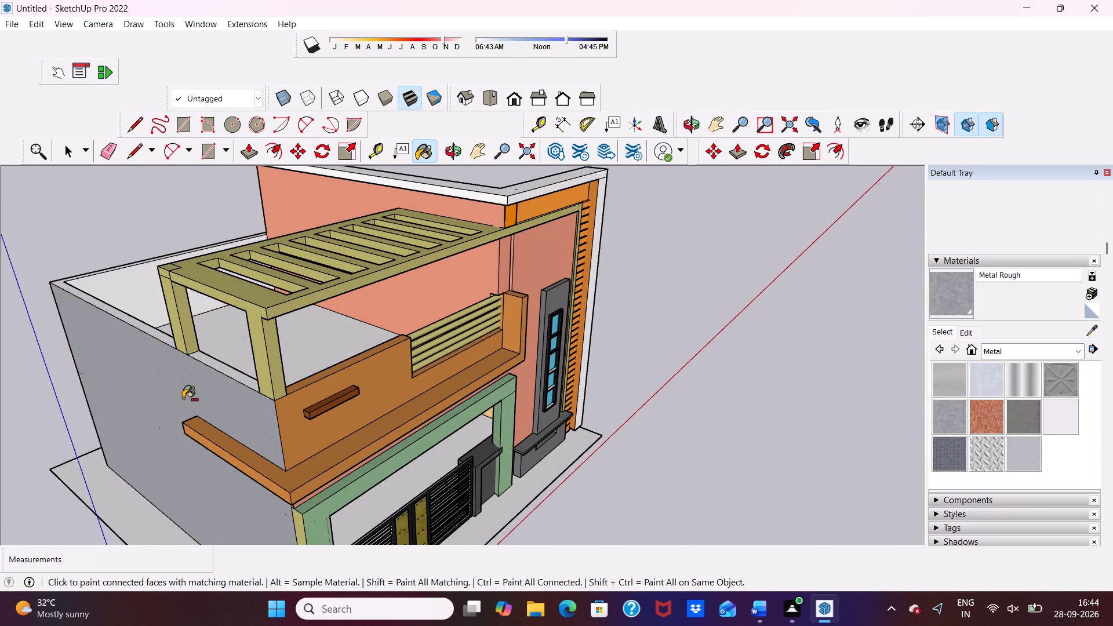
Paint the white rear wall and all connected faces with matching material with Metal Rough.
scroll(184, 399, down, 4)
middle_drag(201, 410, 533, 321)
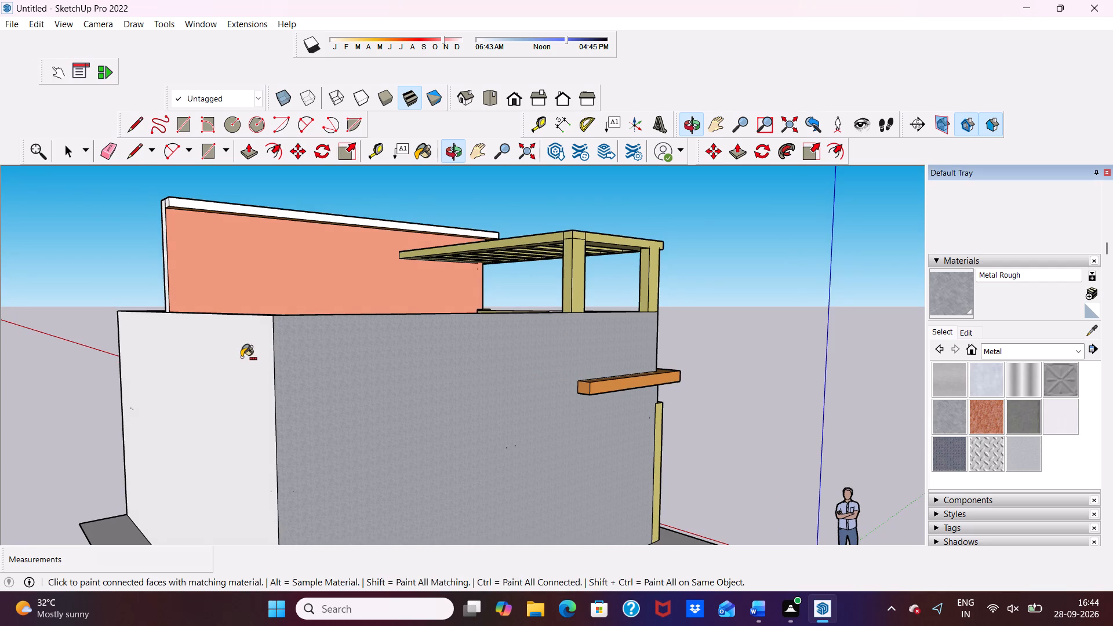
click(243, 358)
scroll(239, 357, down, 1)
middle_drag(239, 356, 741, 356)
Examine the newly painted walls, parapets and cornice all around the house, from the rear to the front.
scroll(715, 365, down, 5)
middle_drag(645, 380, 250, 406)
scroll(163, 398, up, 1)
scroll(176, 395, down, 4)
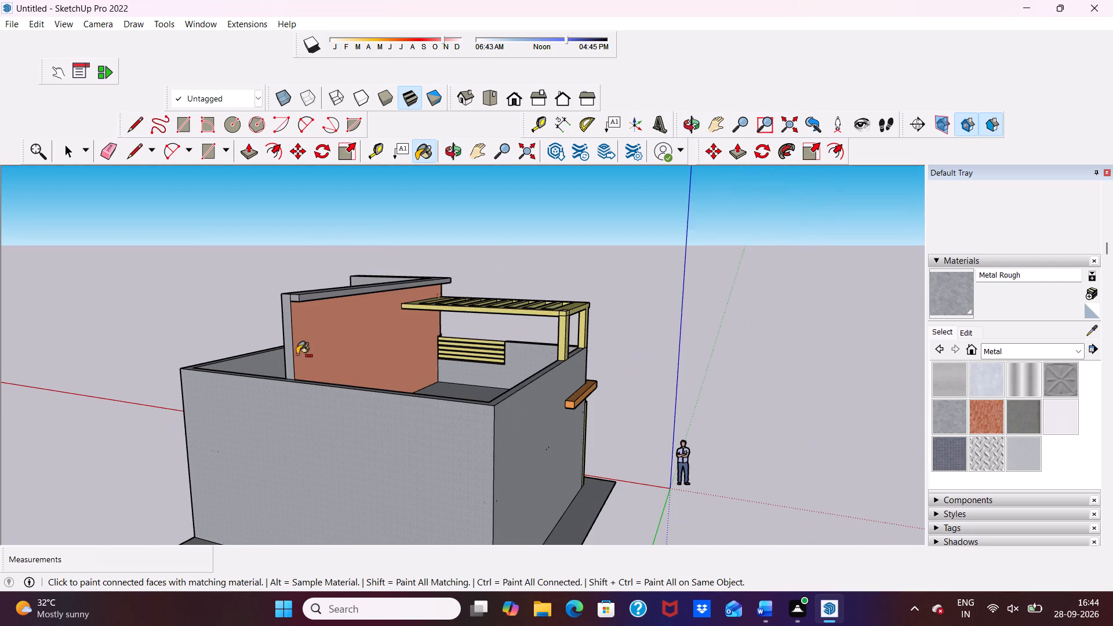
middle_drag(407, 399, 75, 430)
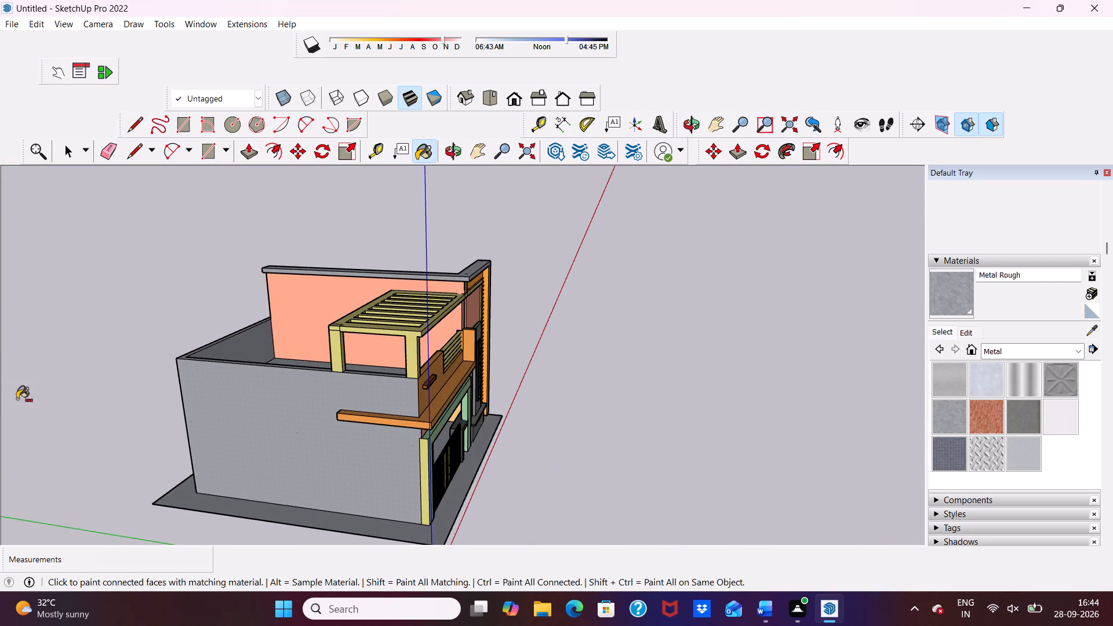
scroll(284, 479, down, 3)
middle_drag(285, 476, 0, 399)
scroll(570, 392, up, 5)
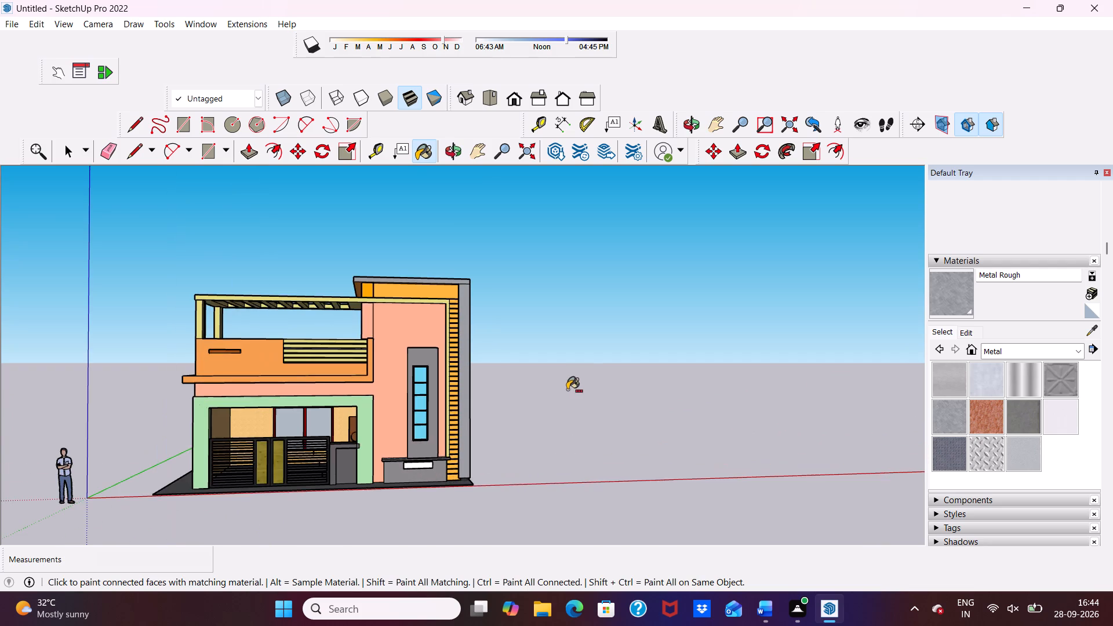
middle_drag(569, 390, 439, 387)
scroll(431, 364, up, 8)
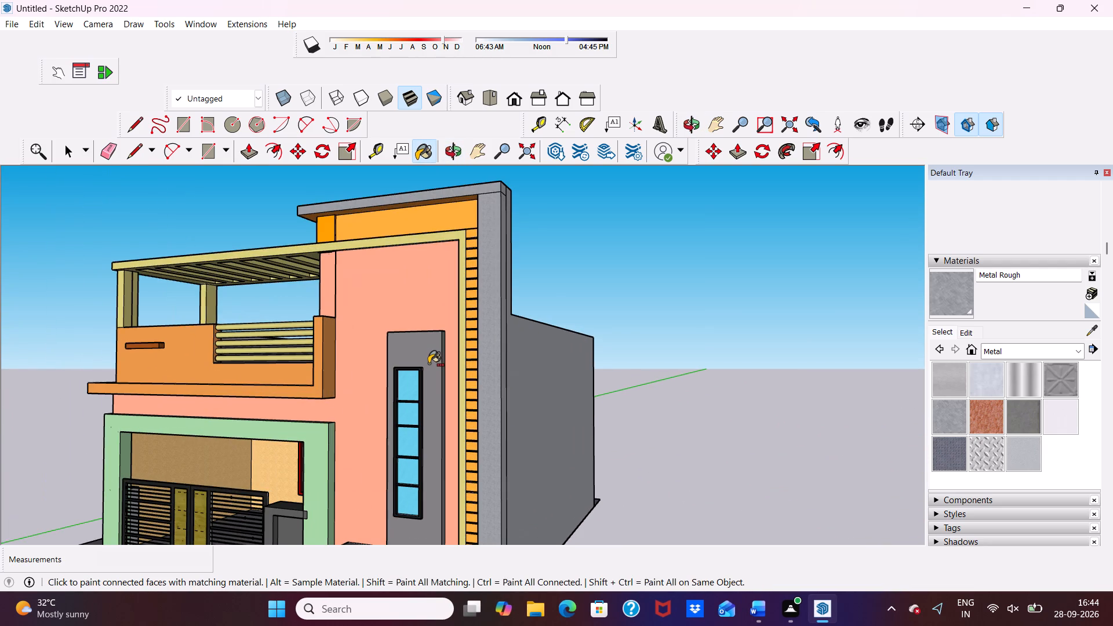
scroll(569, 316, down, 9)
key(space)
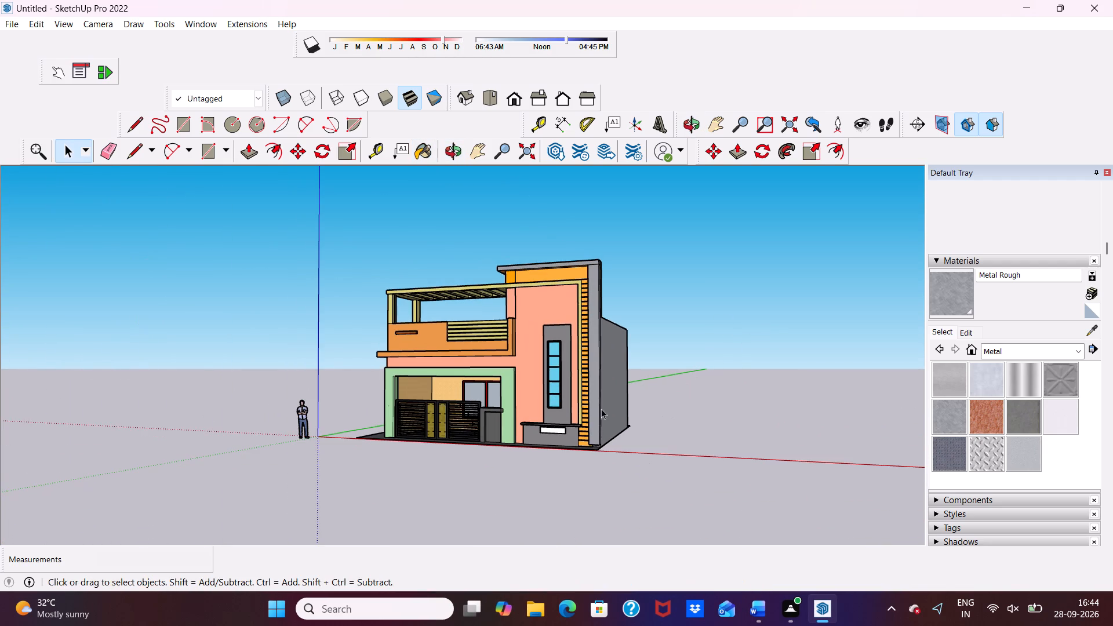
Examine the coloured front elevation, including the balcony, pergola and roofline, from the front and from above.
scroll(445, 282, up, 1)
middle_drag(445, 282, 524, 287)
scroll(519, 300, up, 6)
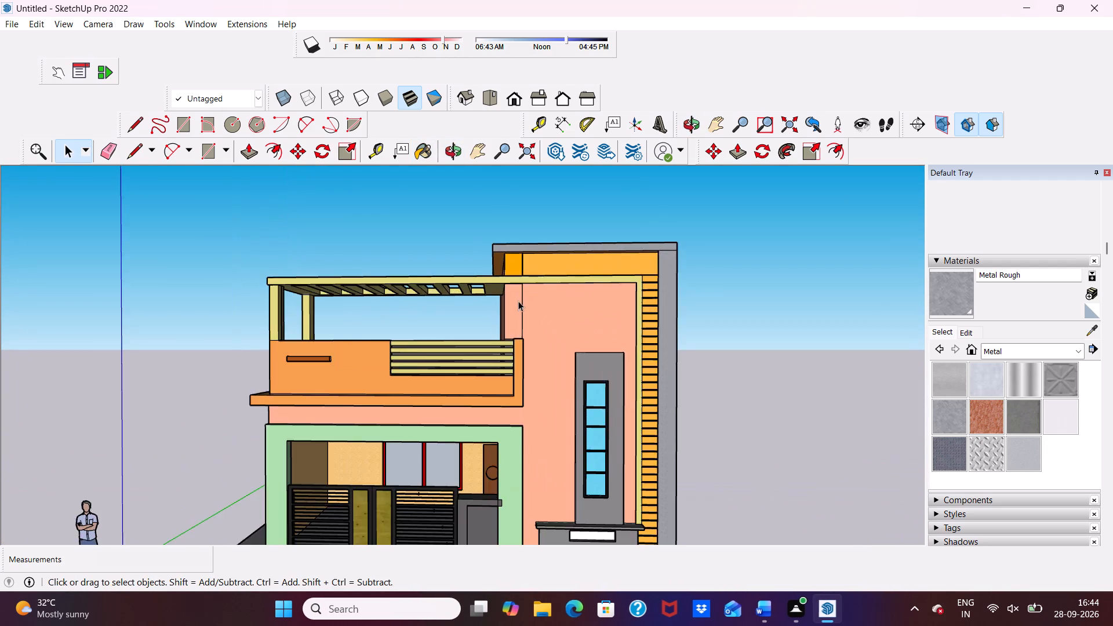
scroll(518, 301, up, 2)
scroll(518, 301, down, 1)
scroll(518, 300, up, 3)
scroll(518, 299, down, 3)
click(521, 101)
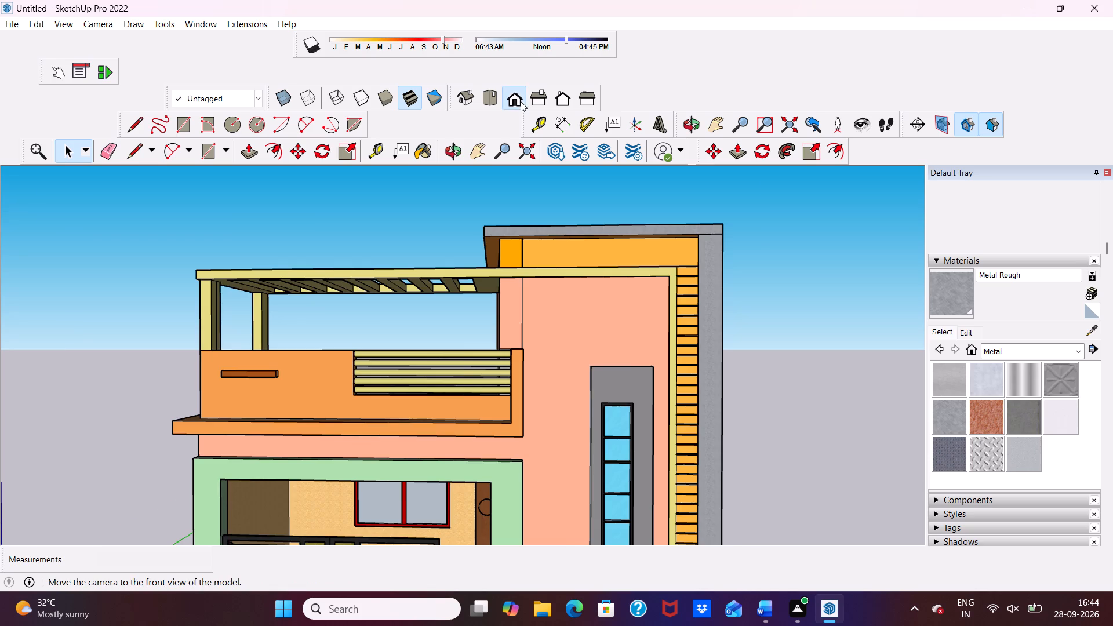
scroll(534, 224, down, 8)
scroll(552, 286, up, 4)
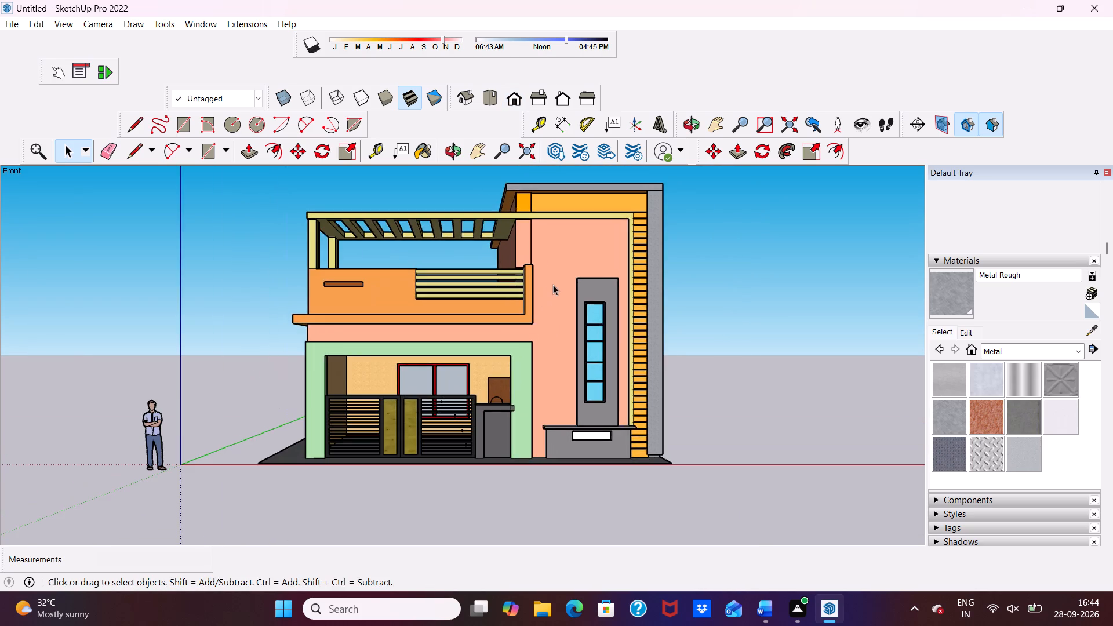
middle_drag(553, 283, 683, 268)
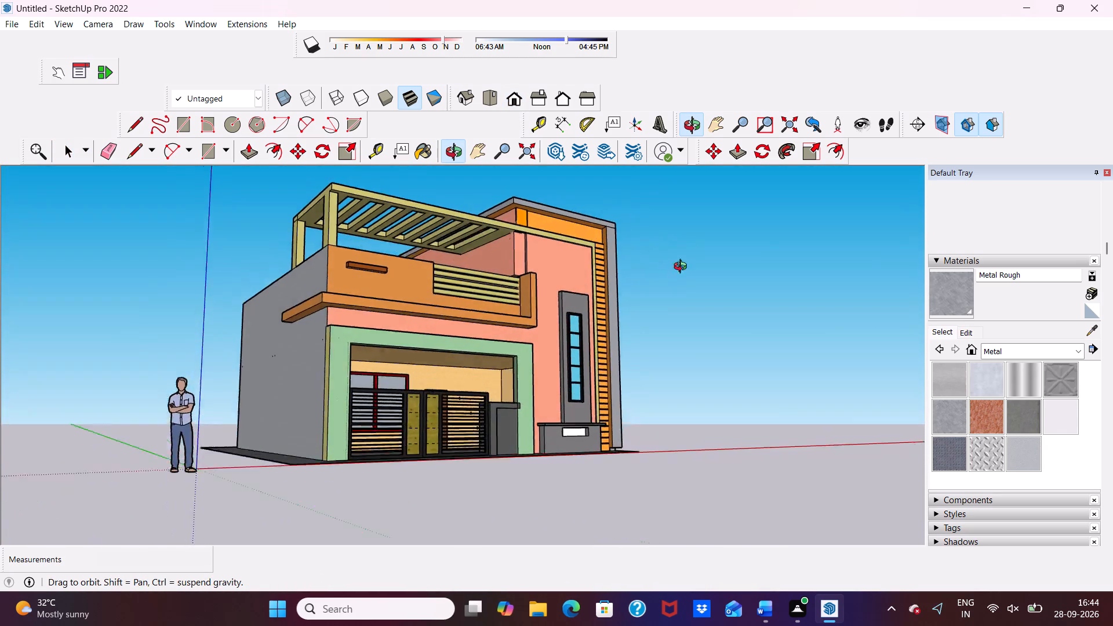
middle_drag(683, 268, 519, 249)
scroll(519, 249, up, 4)
middle_click(519, 249)
scroll(606, 252, down, 2)
middle_drag(607, 251, 623, 322)
scroll(558, 262, up, 4)
scroll(553, 261, down, 5)
middle_drag(552, 264, 619, 301)
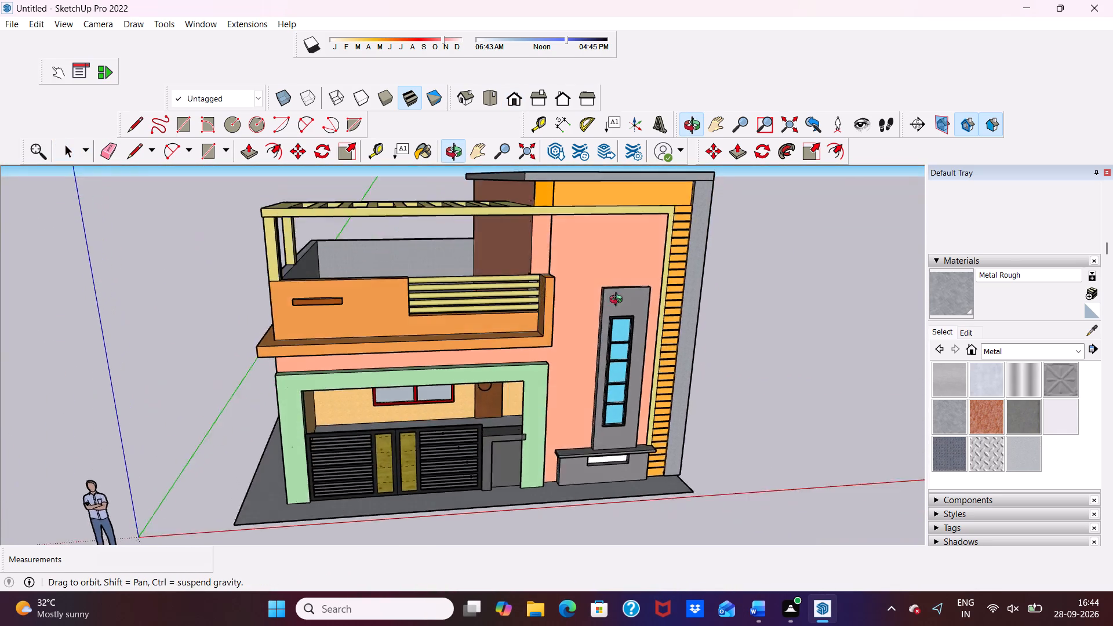
middle_drag(619, 301, 681, 349)
scroll(439, 282, up, 5)
middle_drag(320, 297, 491, 311)
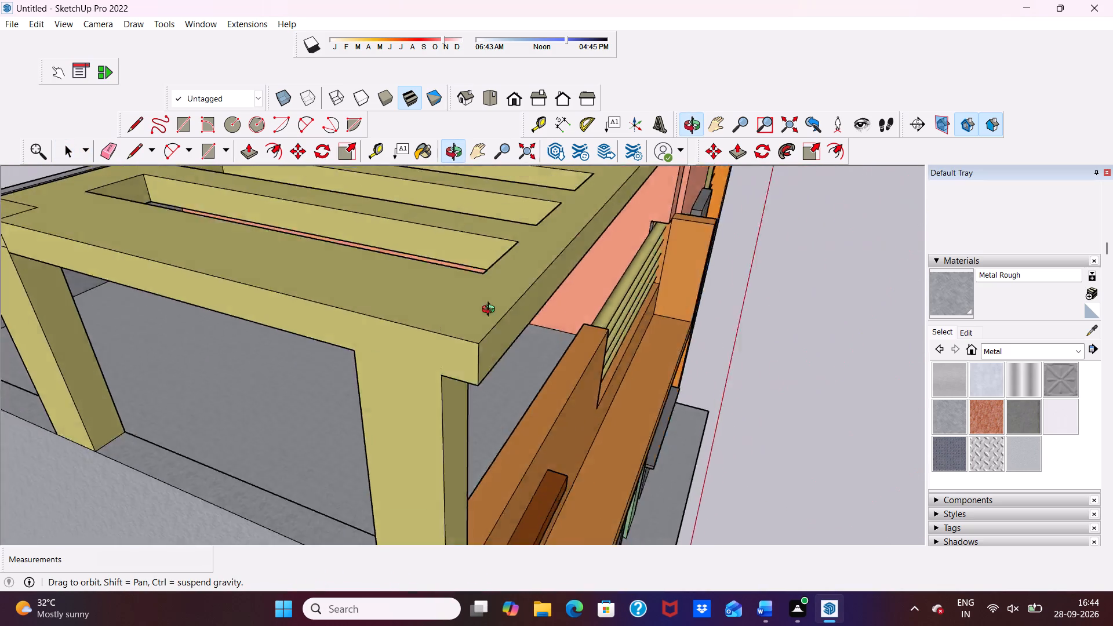
middle_drag(491, 311, 260, 256)
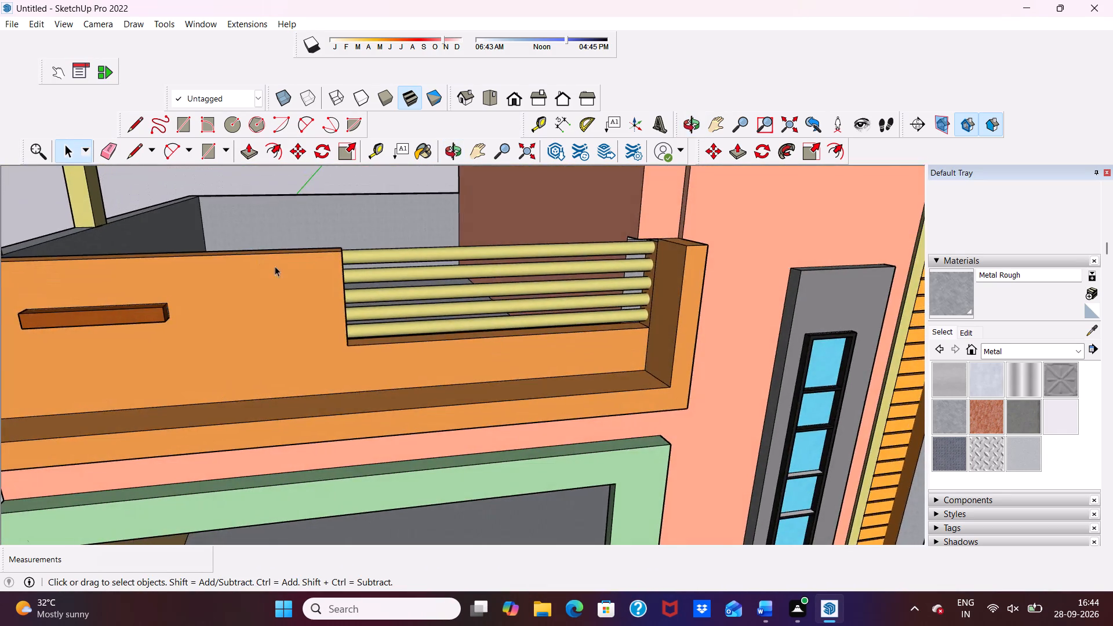
Examine the porch interior, gate, window, door and surrounding front base of the house up close.
scroll(286, 274, down, 10)
middle_drag(494, 345, 541, 309)
scroll(452, 439, up, 5)
scroll(368, 377, up, 5)
middle_drag(384, 371, 431, 357)
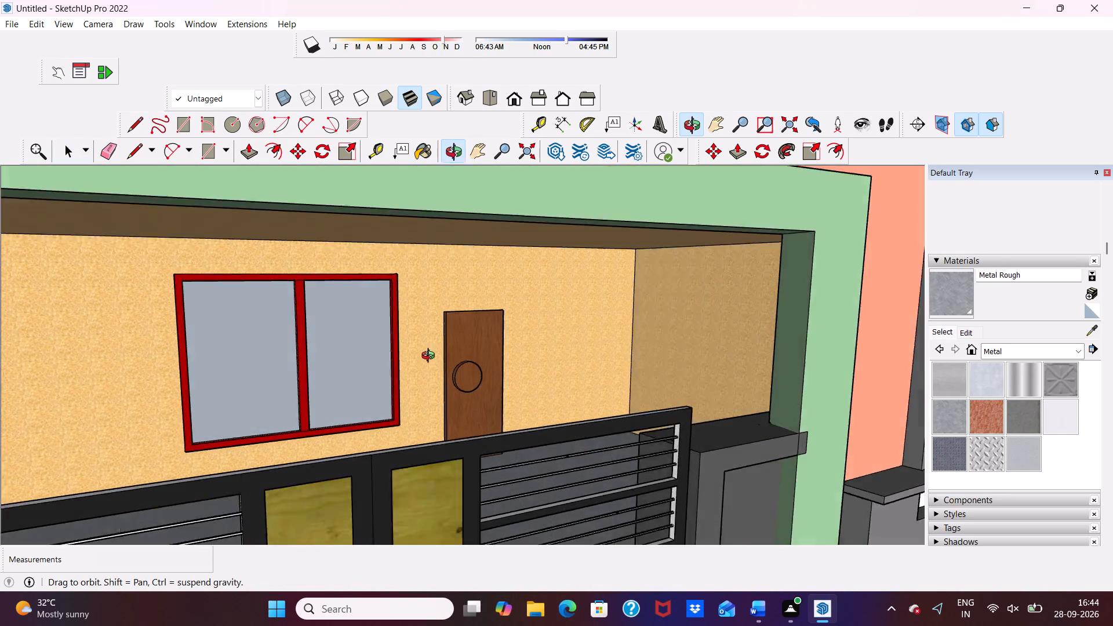
middle_drag(431, 357, 391, 362)
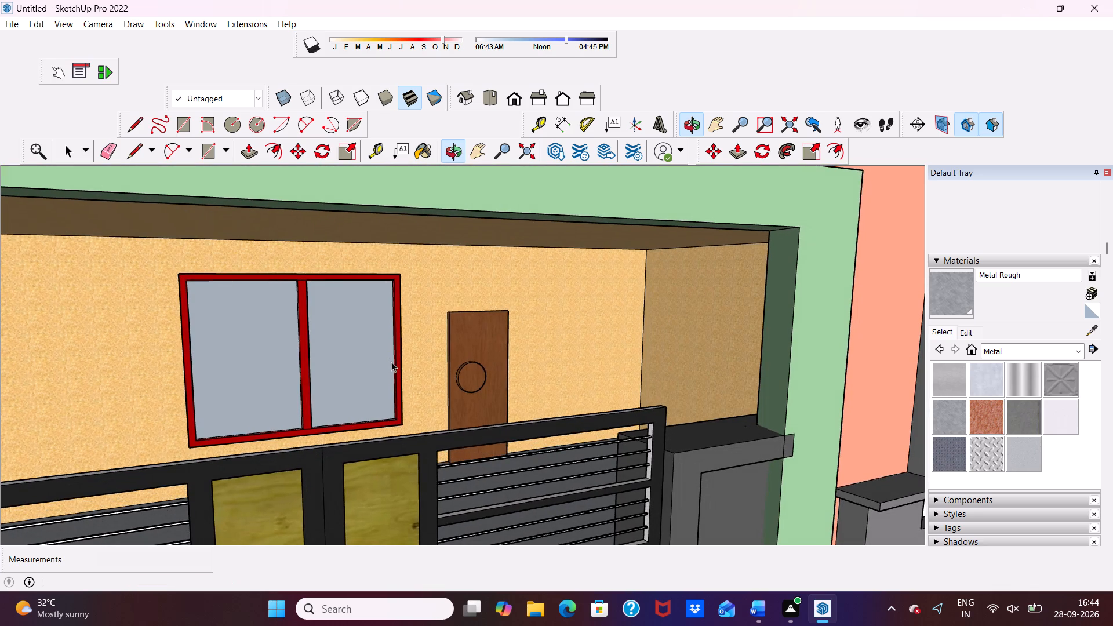
scroll(391, 362, up, 3)
scroll(391, 362, down, 9)
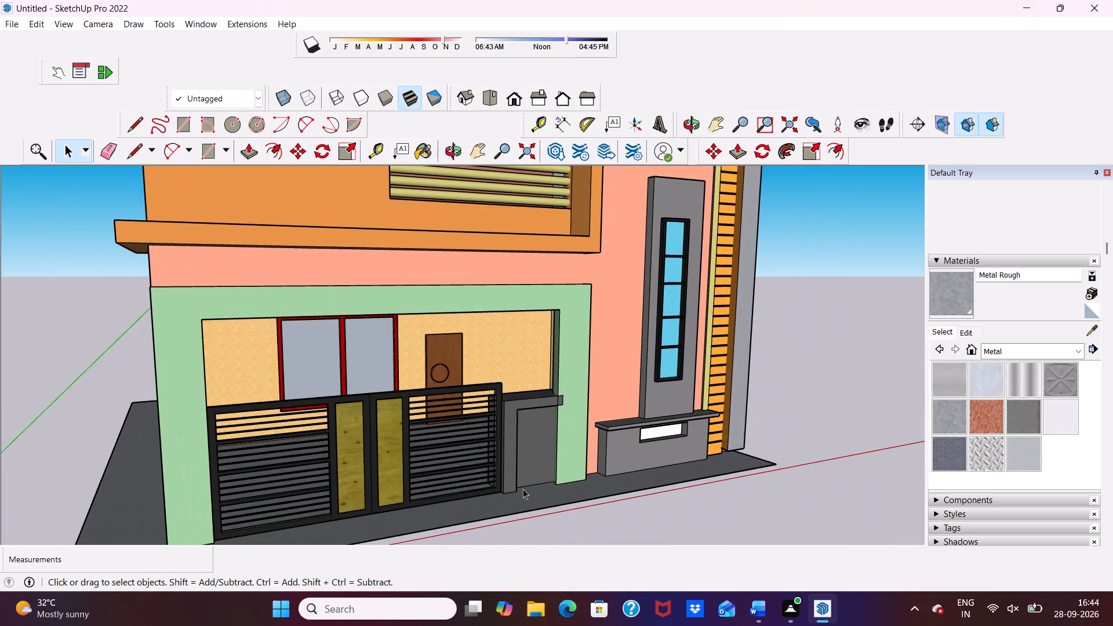
middle_drag(533, 491, 368, 472)
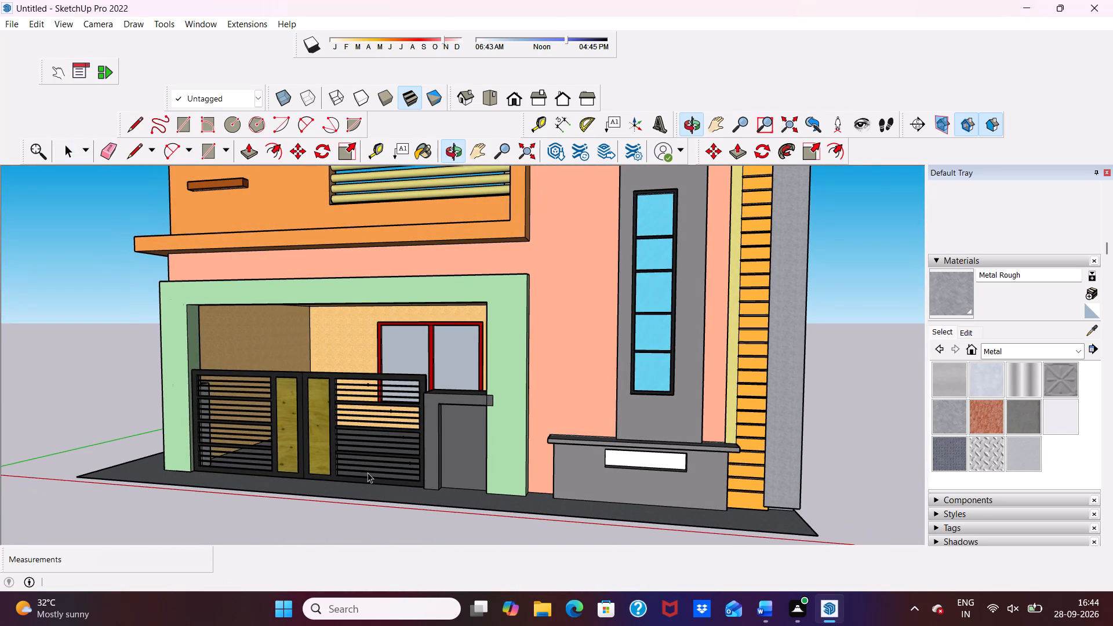
scroll(368, 472, up, 3)
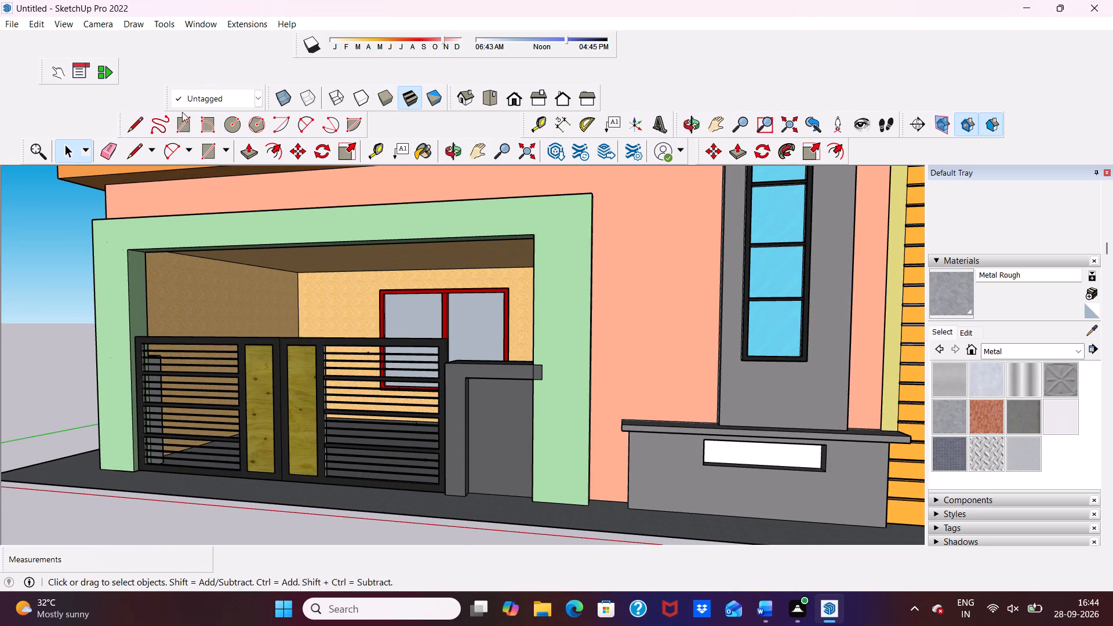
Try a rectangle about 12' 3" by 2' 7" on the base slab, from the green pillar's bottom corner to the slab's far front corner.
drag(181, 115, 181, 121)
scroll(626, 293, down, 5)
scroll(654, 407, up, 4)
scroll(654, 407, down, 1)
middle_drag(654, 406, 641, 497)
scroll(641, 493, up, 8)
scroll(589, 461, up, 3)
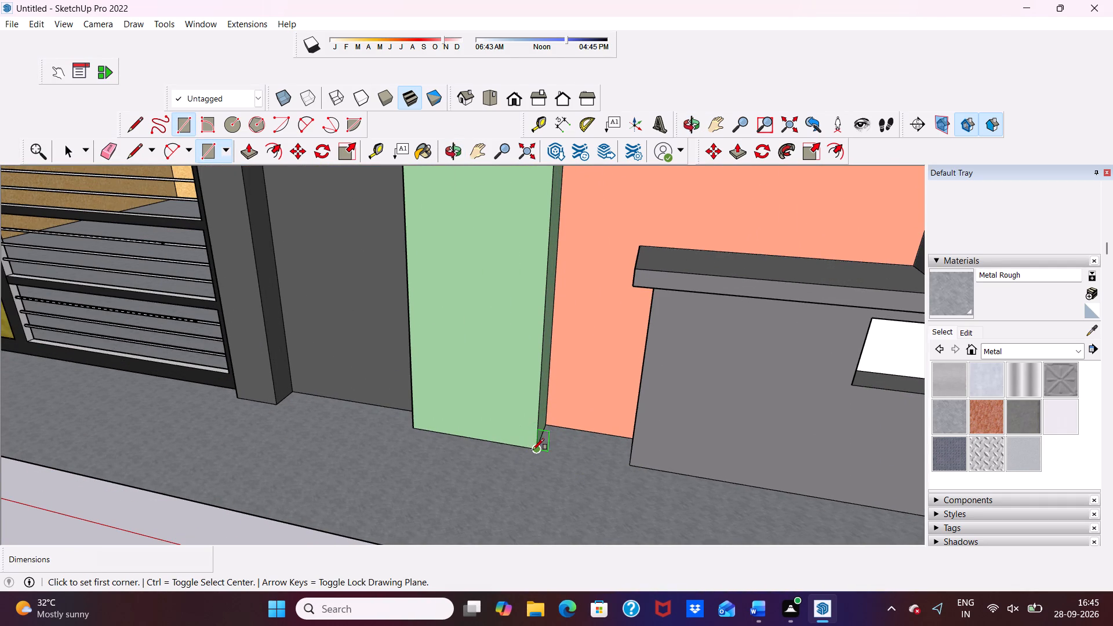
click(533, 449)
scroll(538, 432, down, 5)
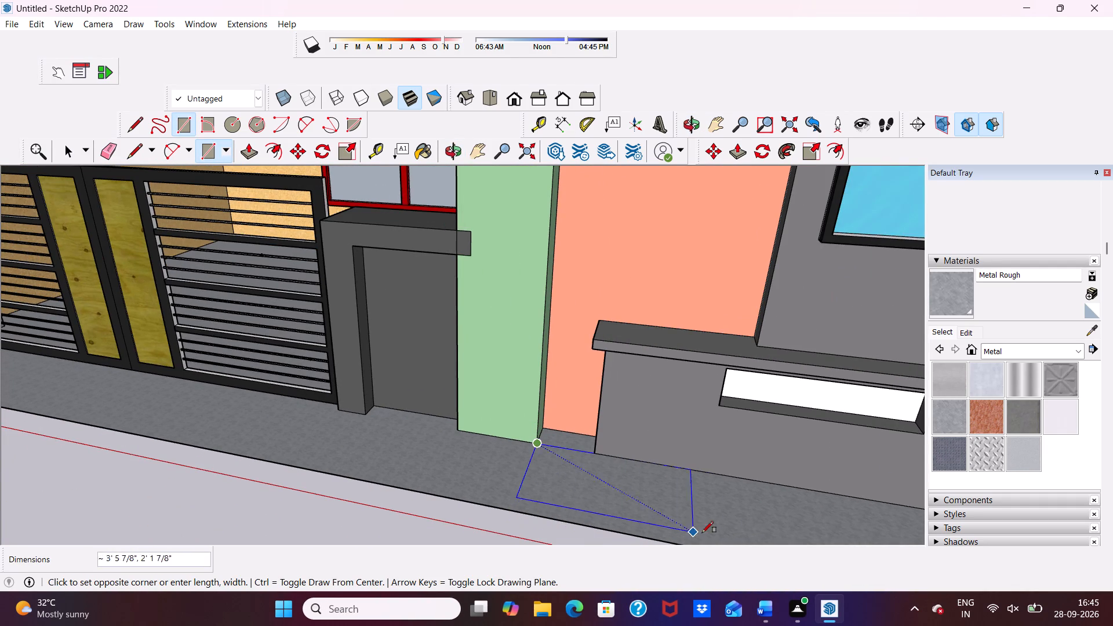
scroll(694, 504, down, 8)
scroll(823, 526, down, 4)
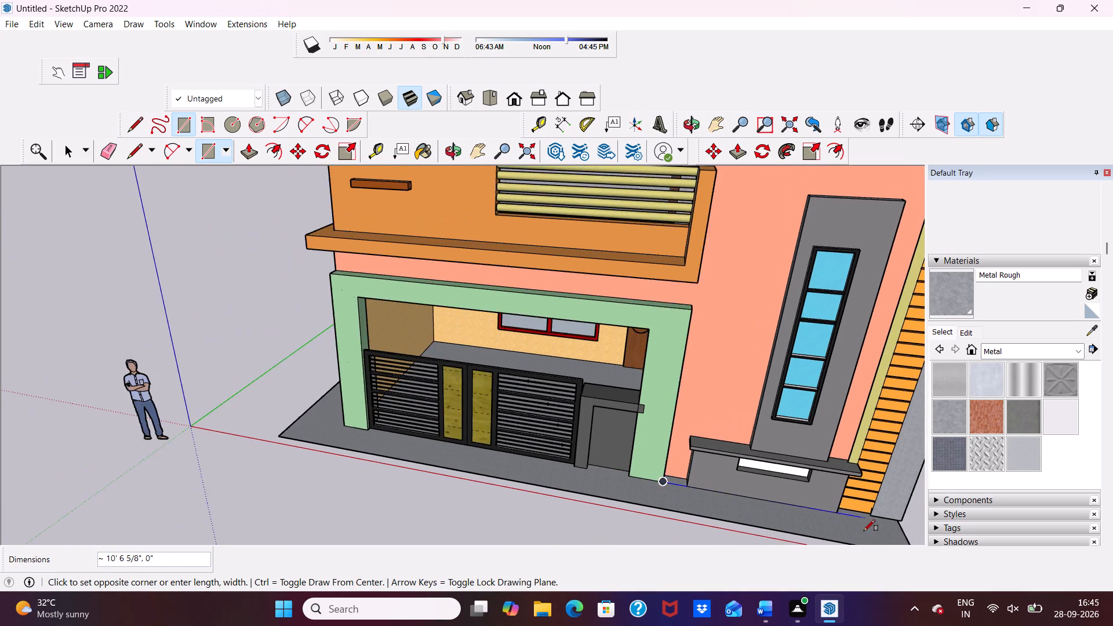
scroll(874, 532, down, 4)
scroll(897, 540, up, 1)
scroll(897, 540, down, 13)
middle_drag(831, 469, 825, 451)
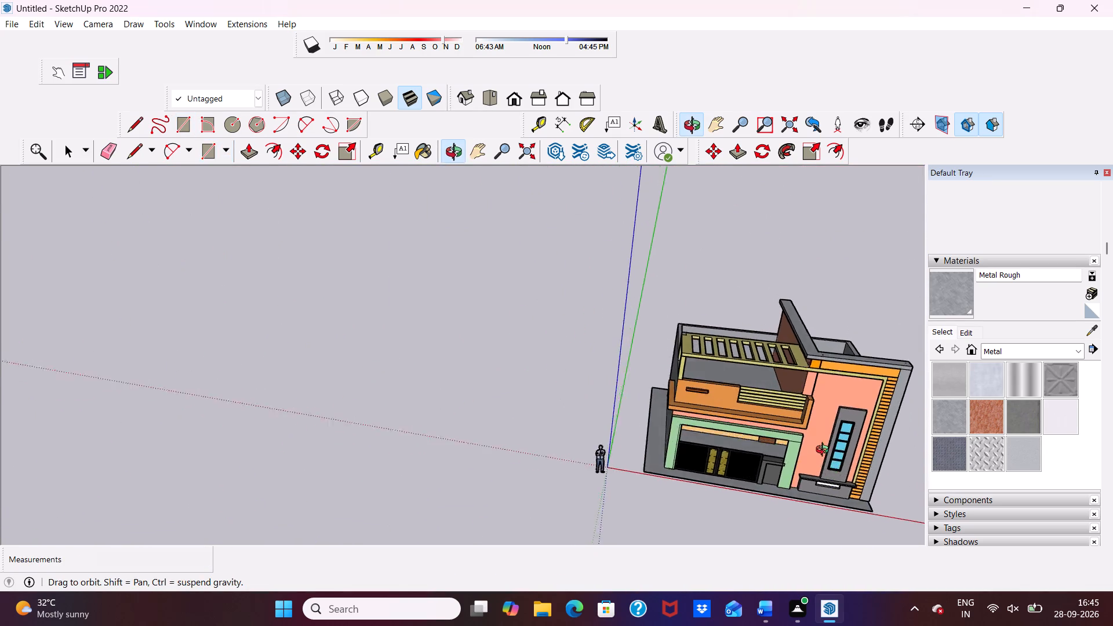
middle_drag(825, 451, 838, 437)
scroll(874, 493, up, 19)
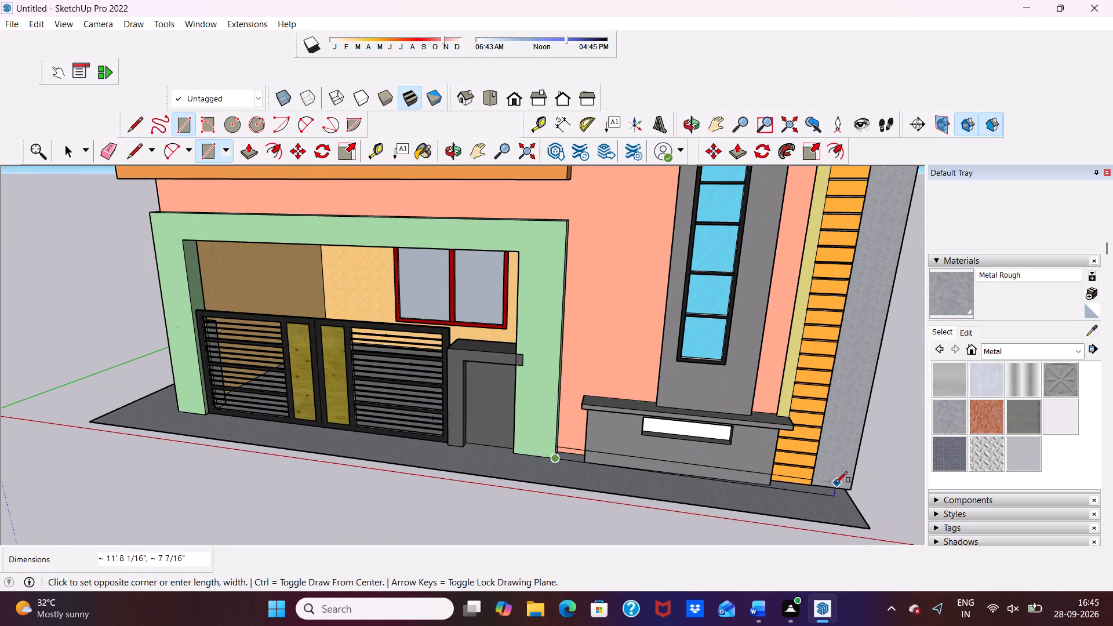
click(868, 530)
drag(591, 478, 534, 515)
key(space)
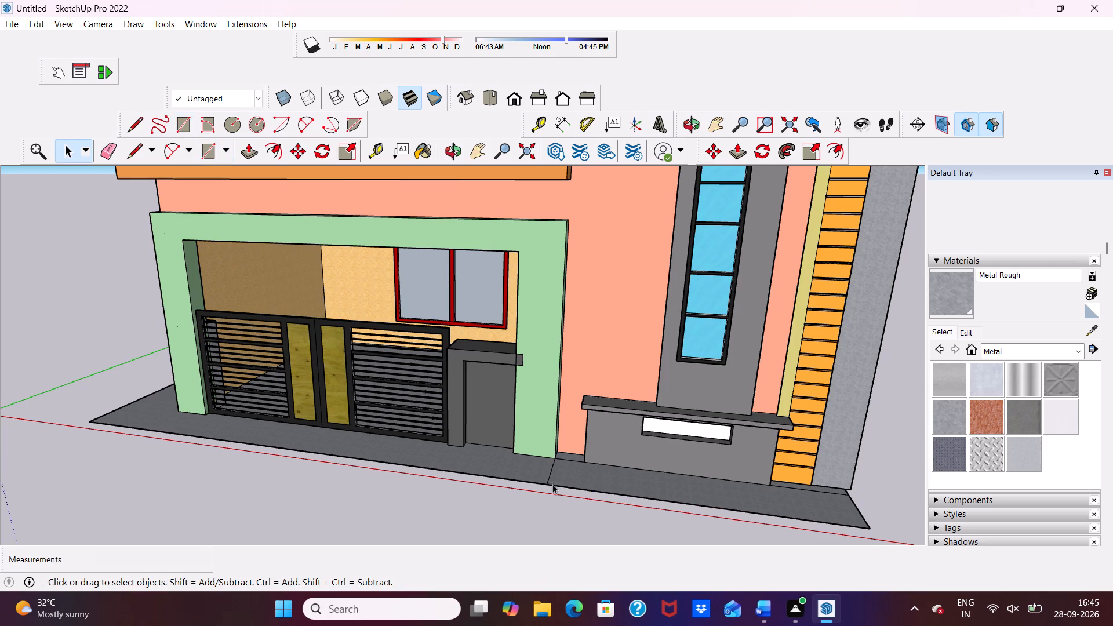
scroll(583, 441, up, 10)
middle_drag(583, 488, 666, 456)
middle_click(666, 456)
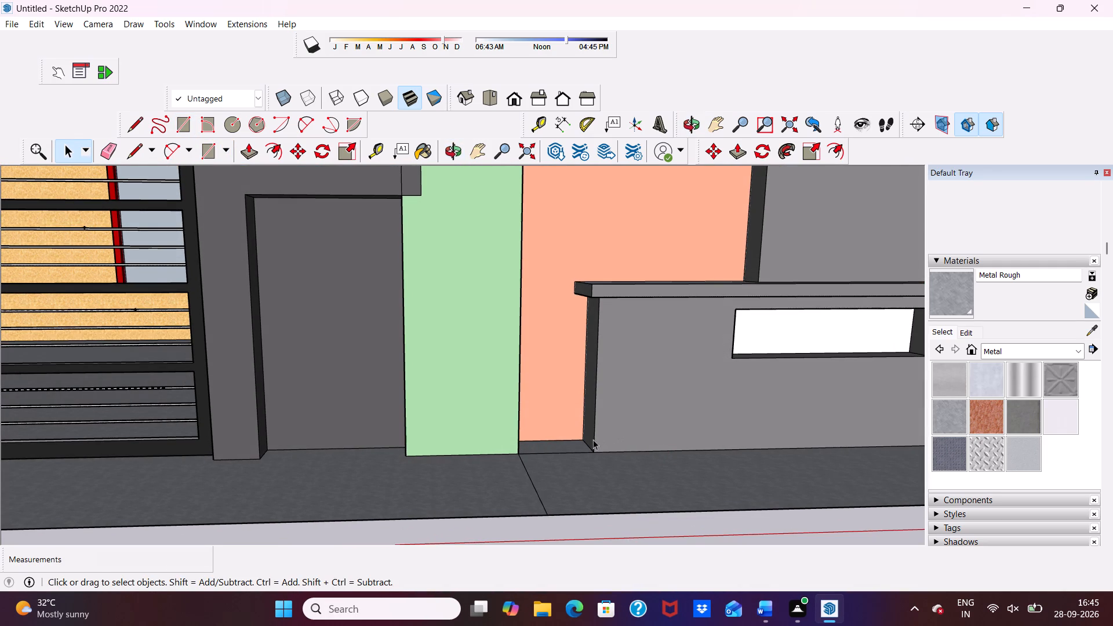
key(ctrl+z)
Draw a rectangle about 2' 5 3/4" by 5 7/8" on the base slab, running forward from the green pillar's bottom corner.
drag(525, 441, 327, 307)
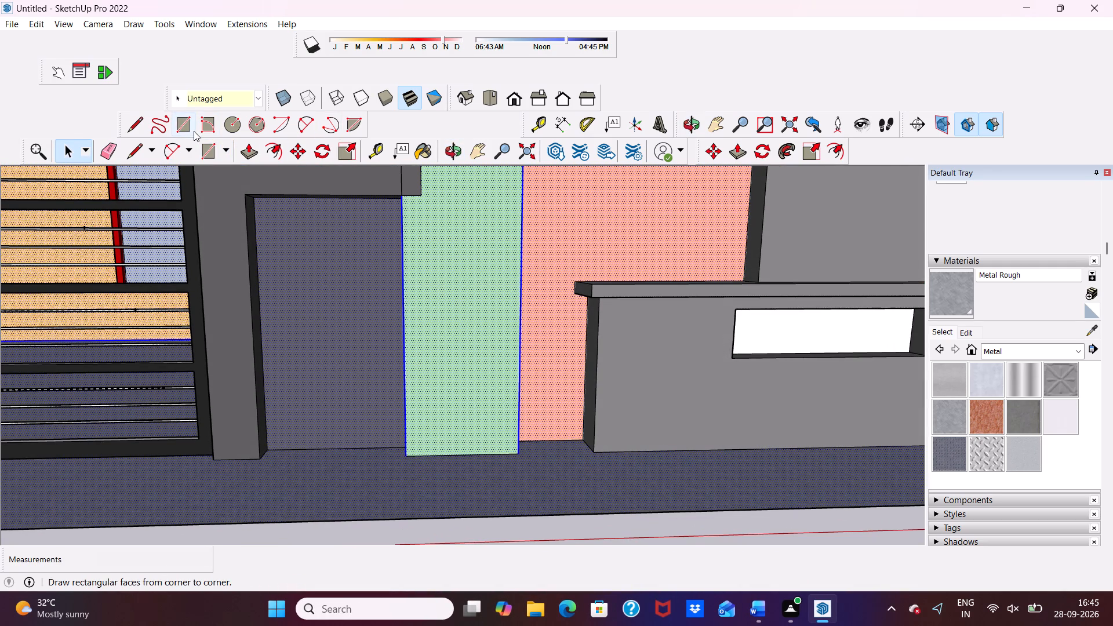
click(179, 118)
scroll(519, 435, up, 2)
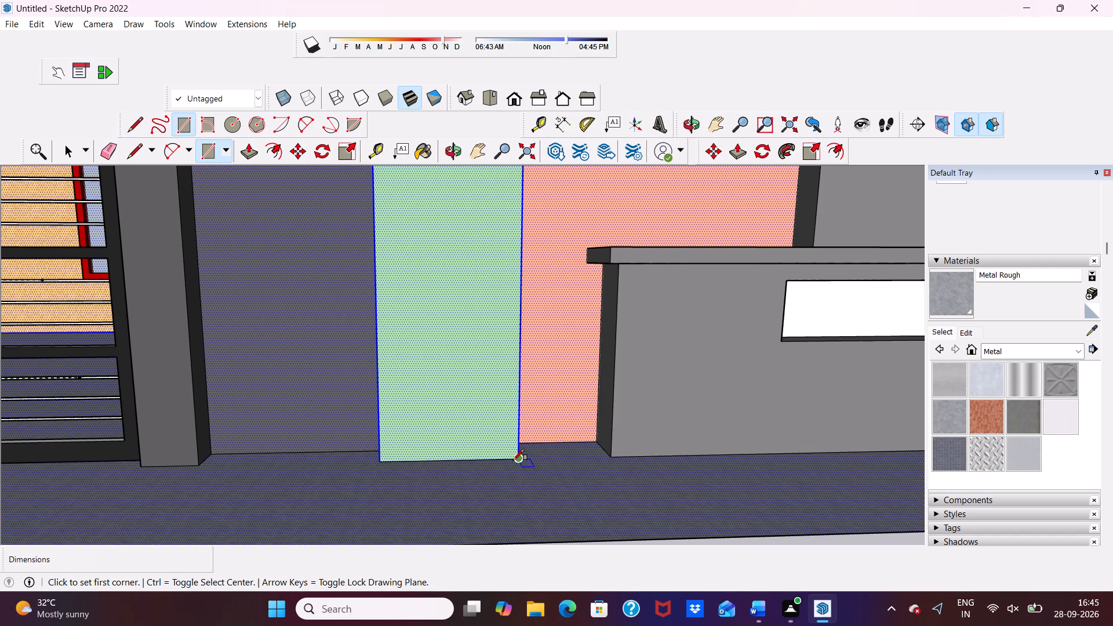
click(513, 459)
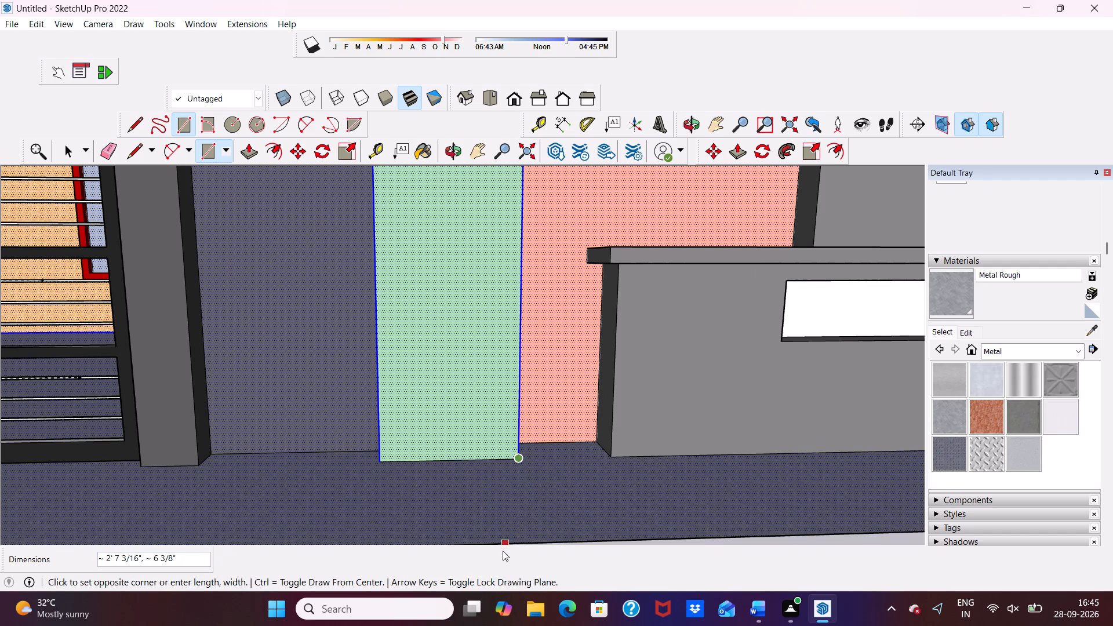
click(508, 538)
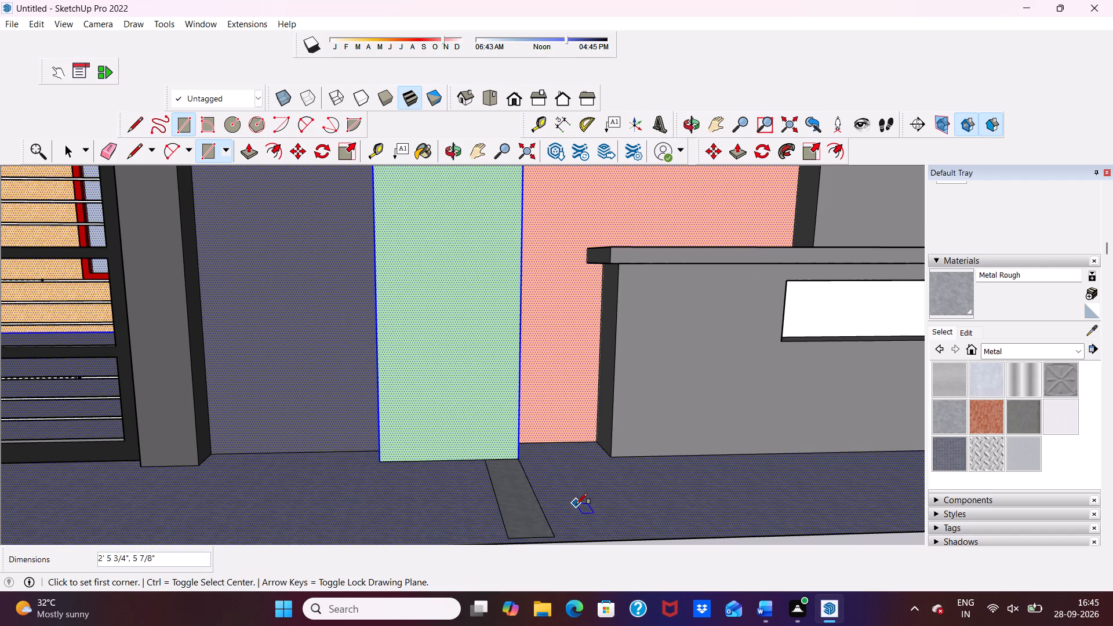
key(space)
Push/Pull the narrow rectangle in front of the green pillar up 6".
click(528, 511)
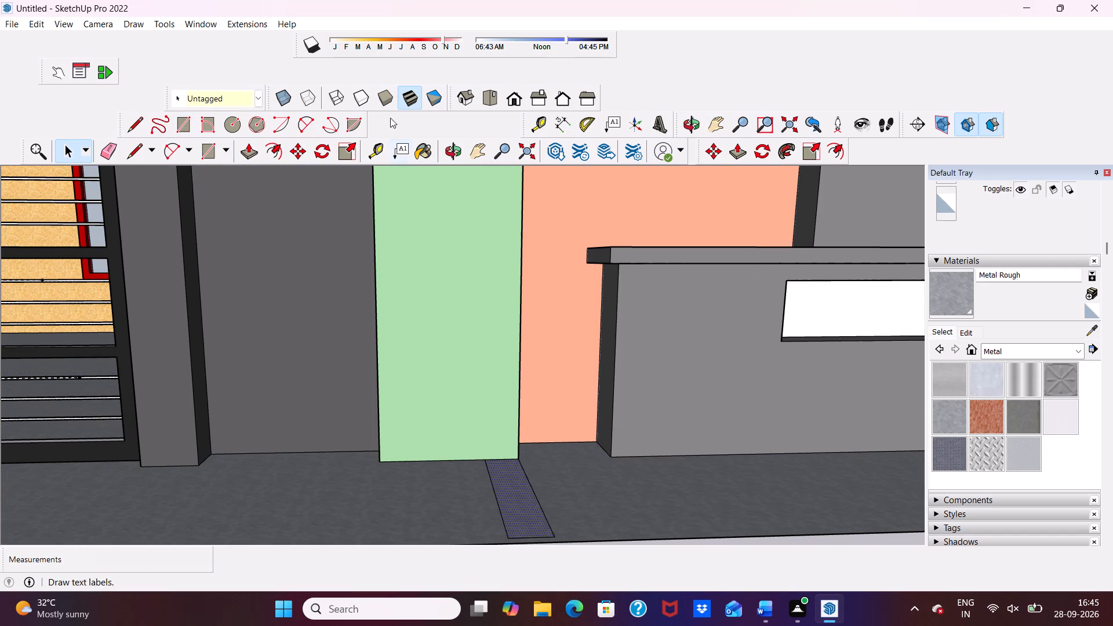
click(243, 154)
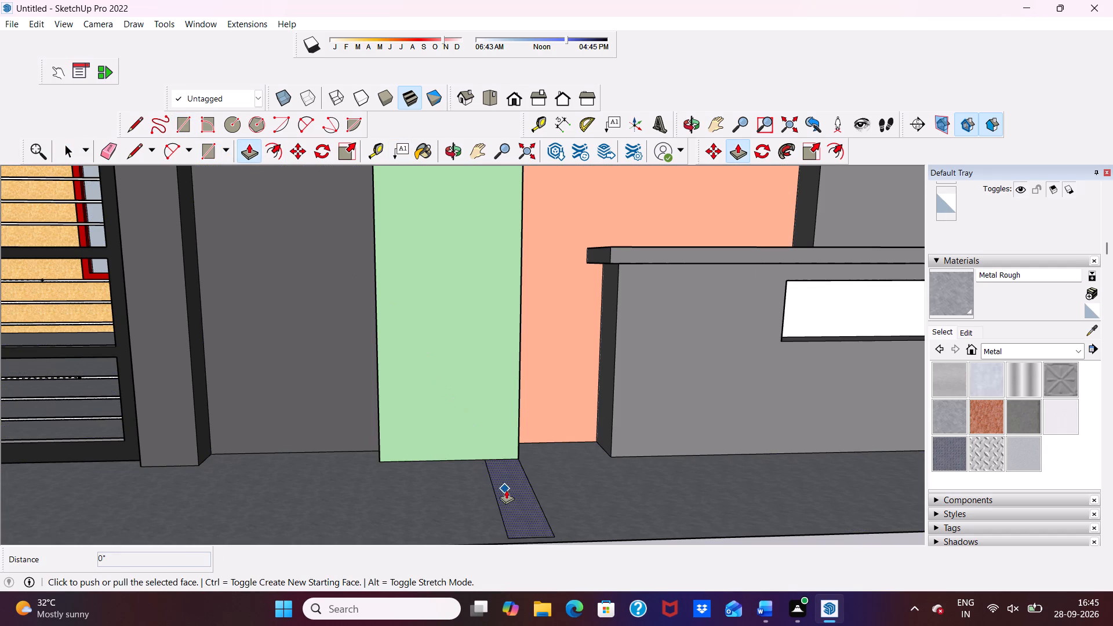
click(507, 490)
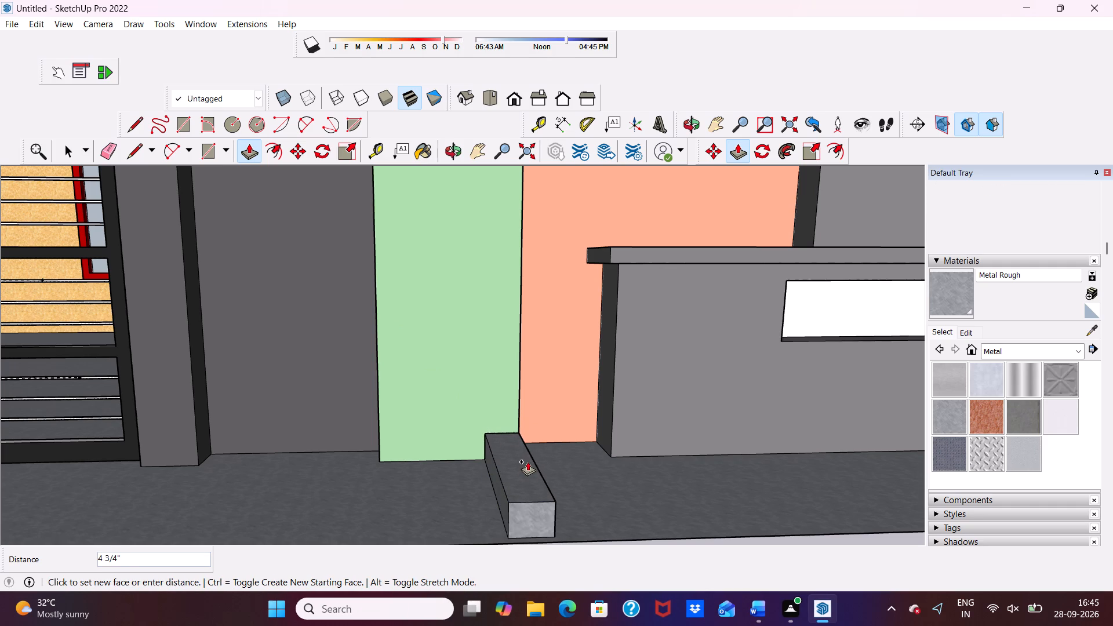
key(6)
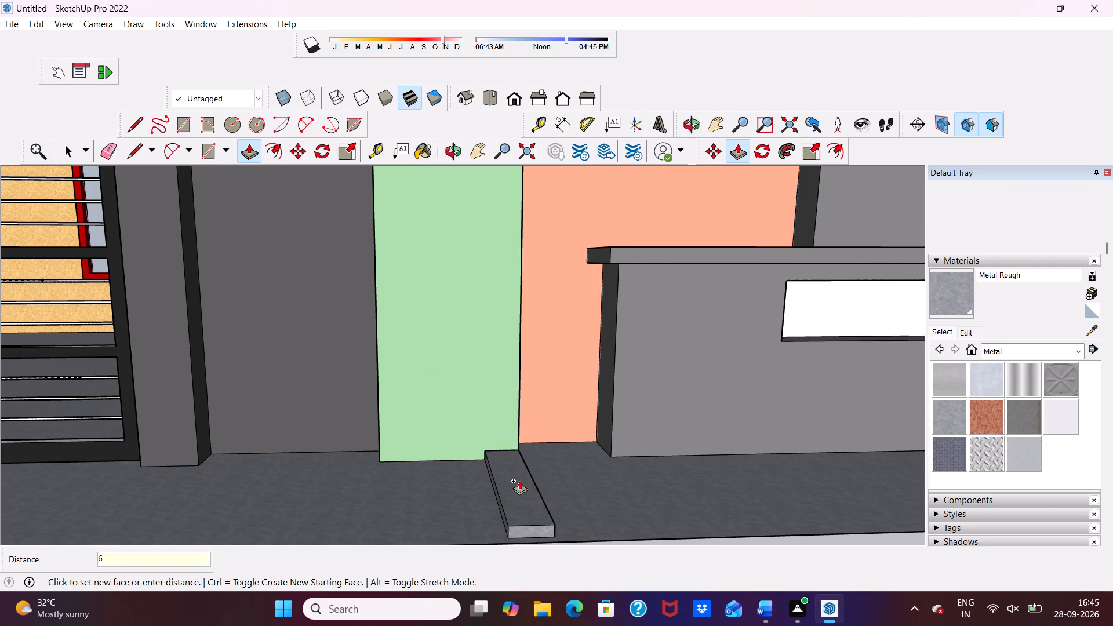
key(shift+quotedbl)
key(Return)
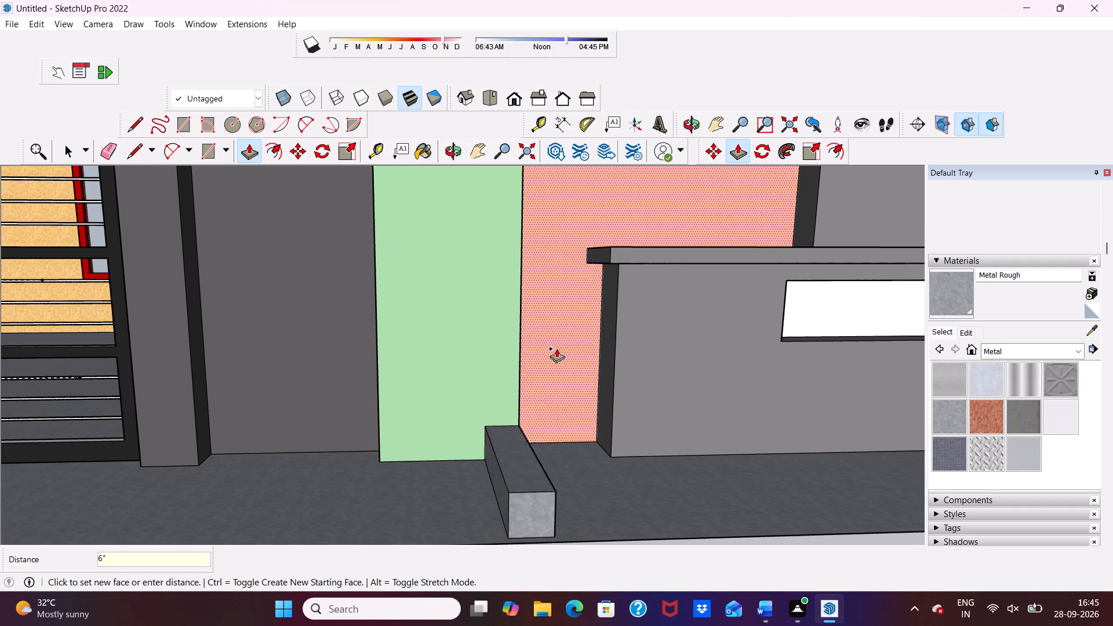
Extend the low block's front end face about 1 7/16" to reach the base slab's front edge.
scroll(556, 348, down, 6)
scroll(537, 406, up, 5)
scroll(582, 447, up, 5)
click(554, 447)
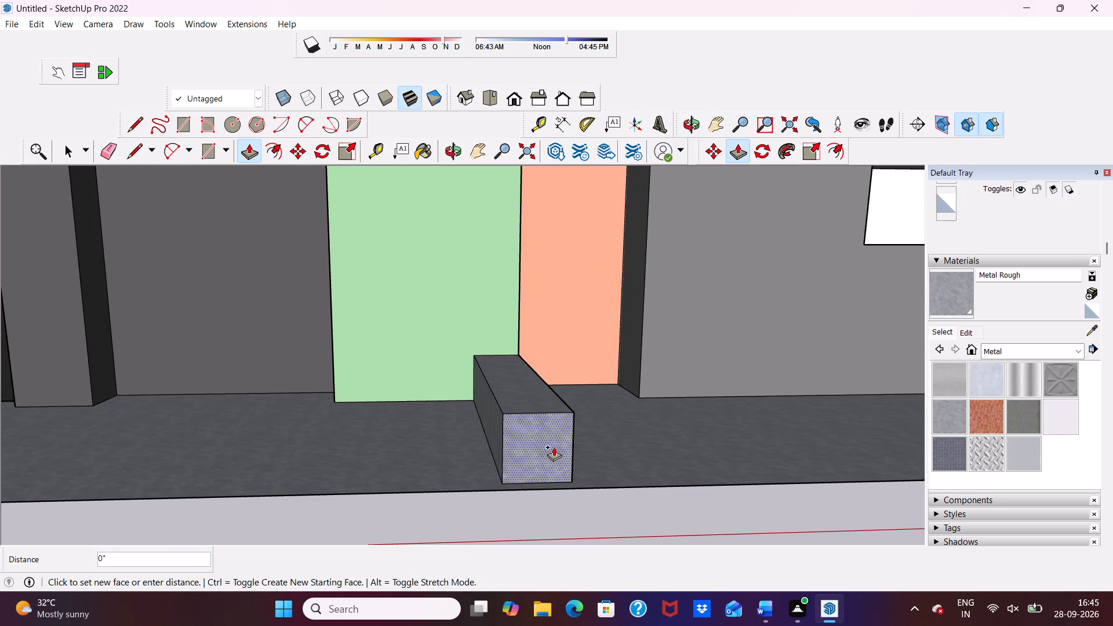
scroll(561, 450, down, 4)
middle_drag(561, 447, 661, 431)
scroll(579, 458, up, 1)
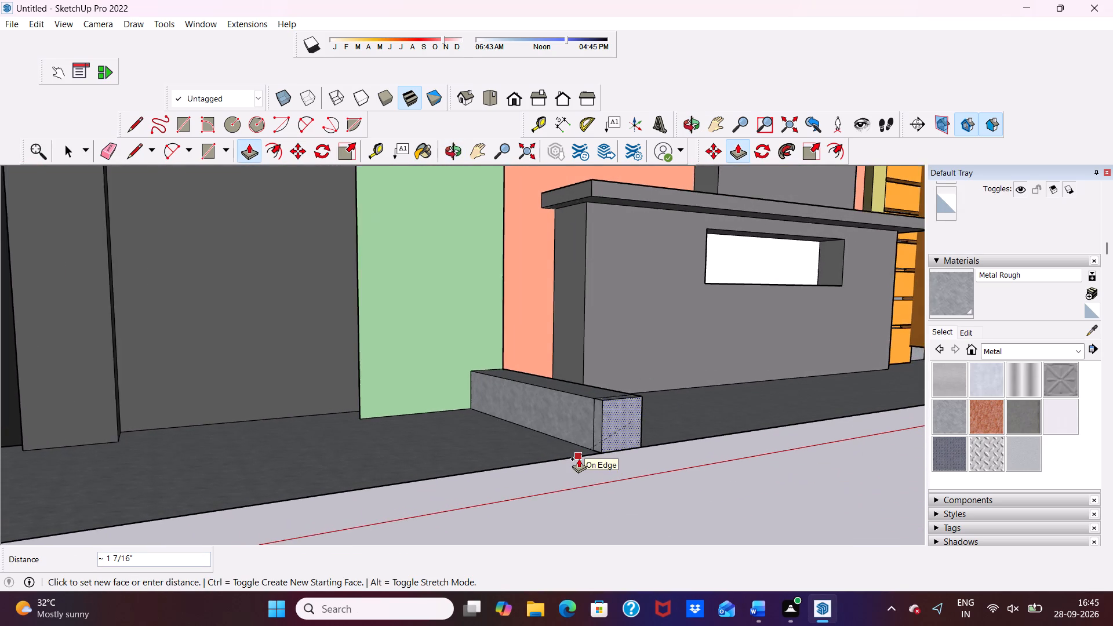
scroll(579, 458, up, 1)
click(579, 457)
middle_drag(678, 394, 580, 456)
key(space)
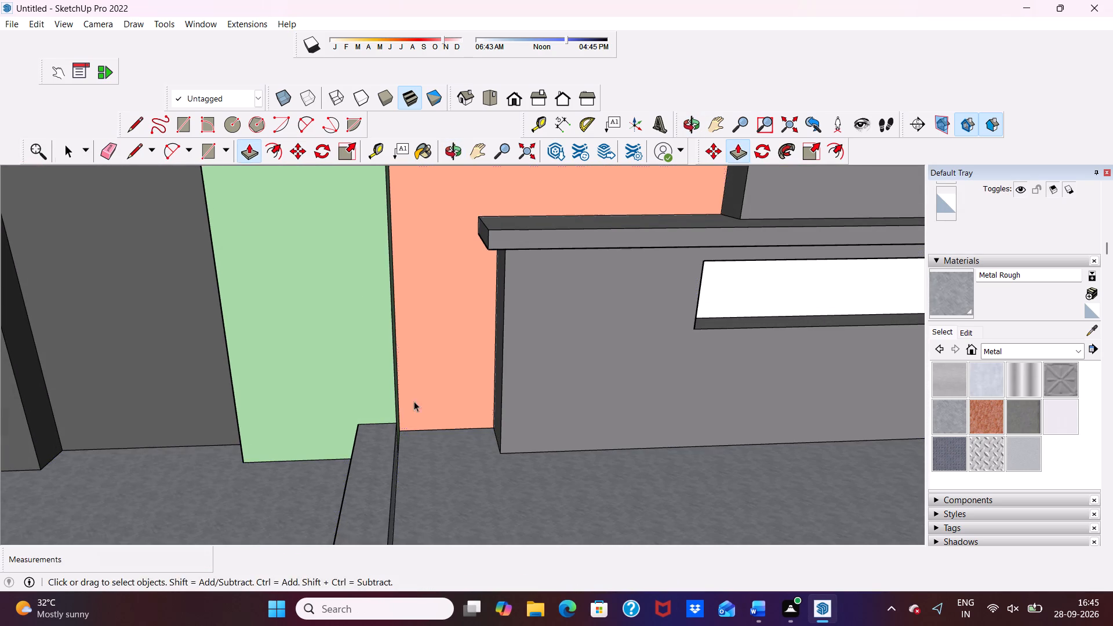
Erase the leftover seam lines on the top and side of the low block near its front end.
click(115, 150)
scroll(115, 150, down, 8)
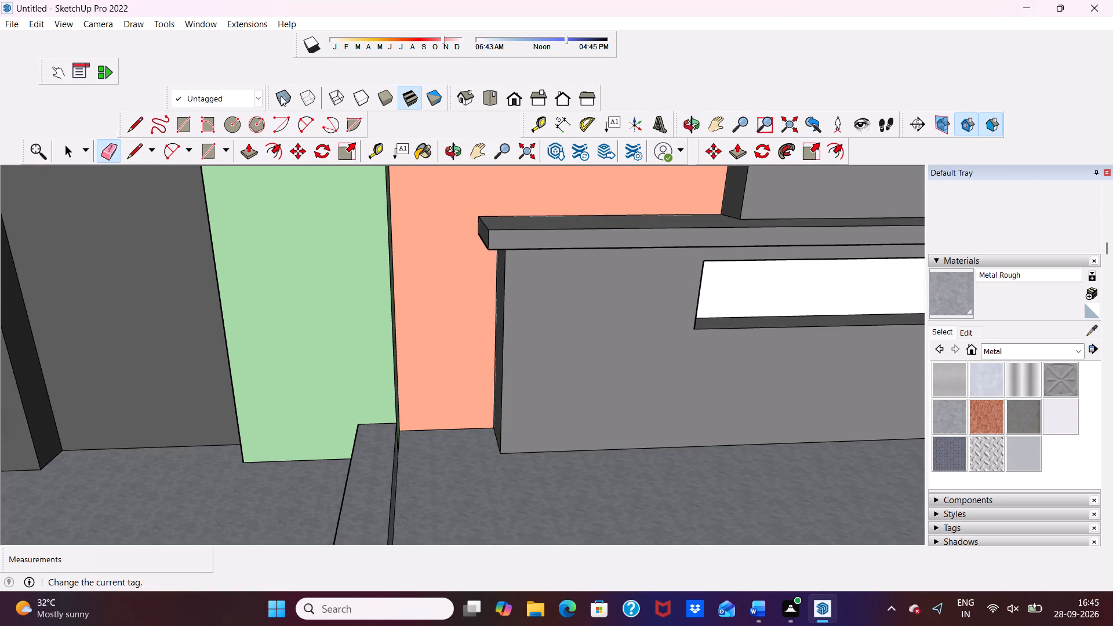
scroll(281, 96, down, 2)
scroll(405, 395, up, 5)
scroll(385, 412, down, 9)
scroll(333, 511, up, 8)
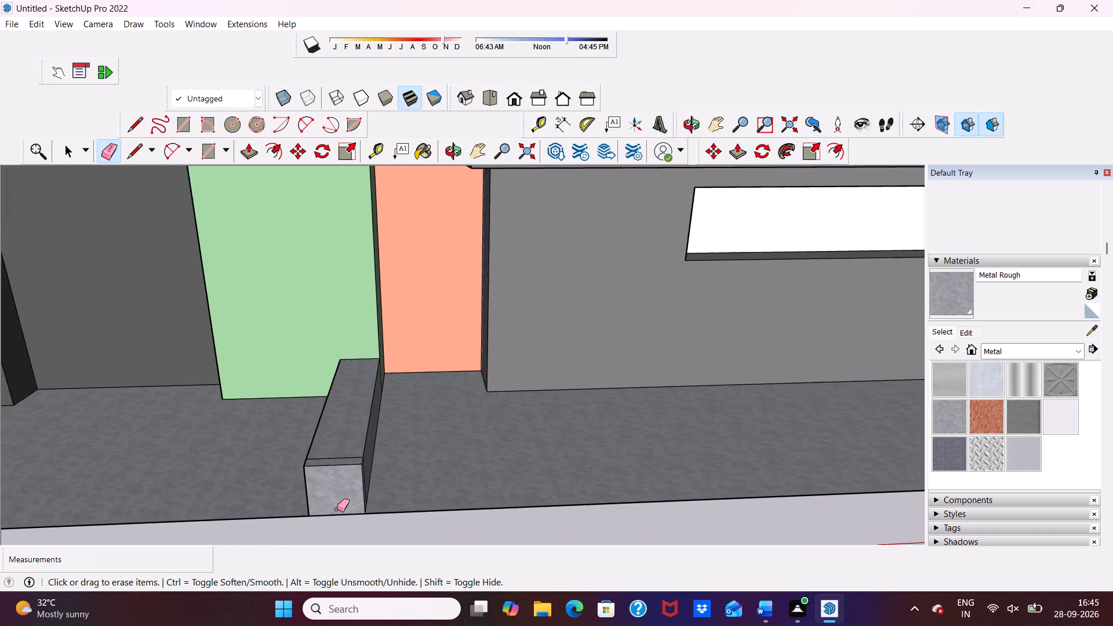
scroll(337, 509, up, 3)
click(341, 424)
scroll(374, 425, down, 2)
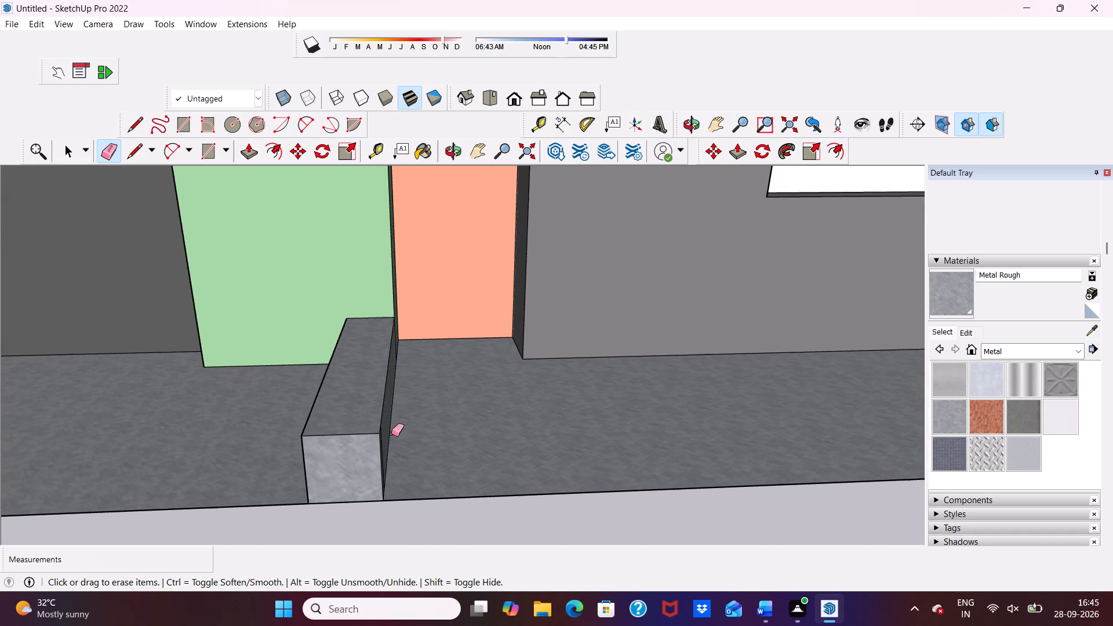
middle_drag(391, 432, 269, 398)
scroll(269, 394, up, 5)
click(291, 371)
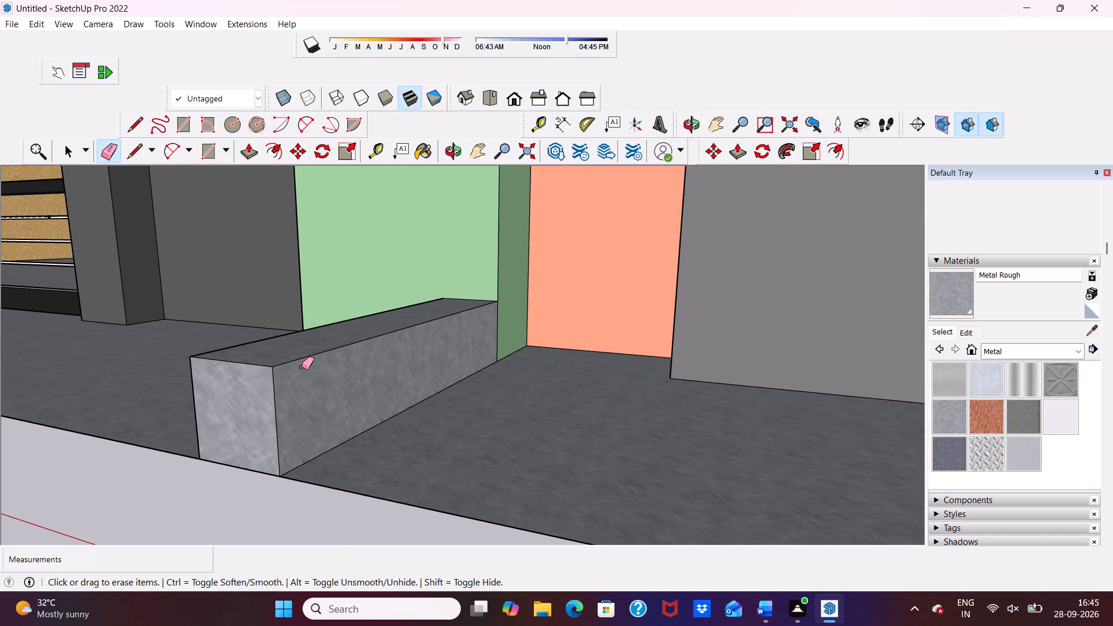
Erase the remaining vertical seam line on the other side of the low block near its front end.
scroll(265, 374, down, 3)
middle_drag(265, 373, 441, 326)
middle_drag(413, 353, 514, 379)
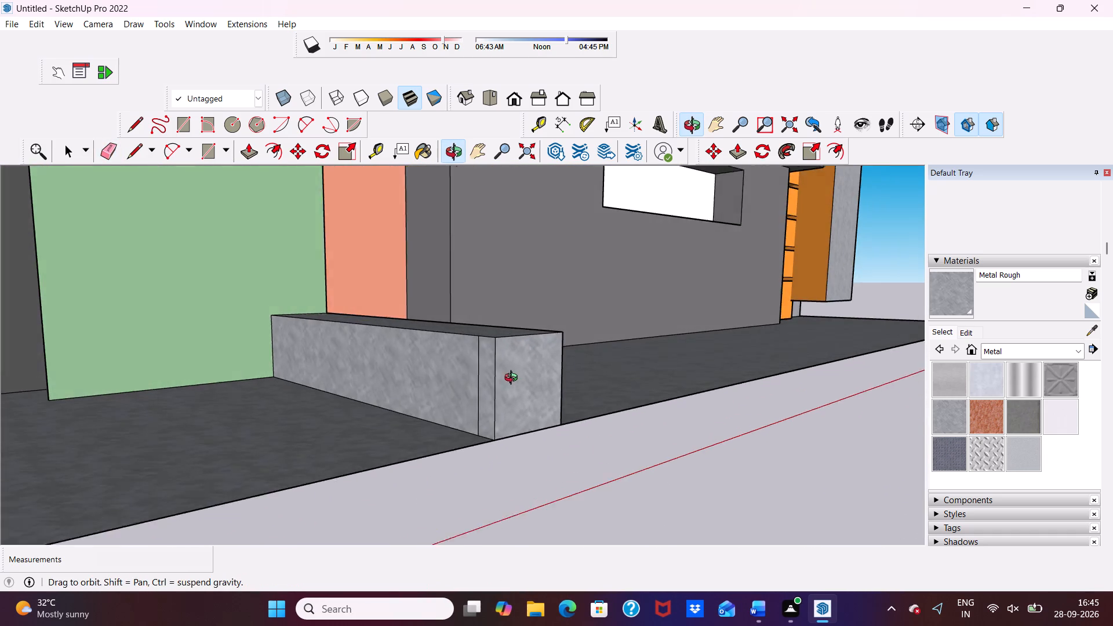
middle_drag(514, 379, 519, 378)
scroll(508, 384, up, 4)
click(470, 352)
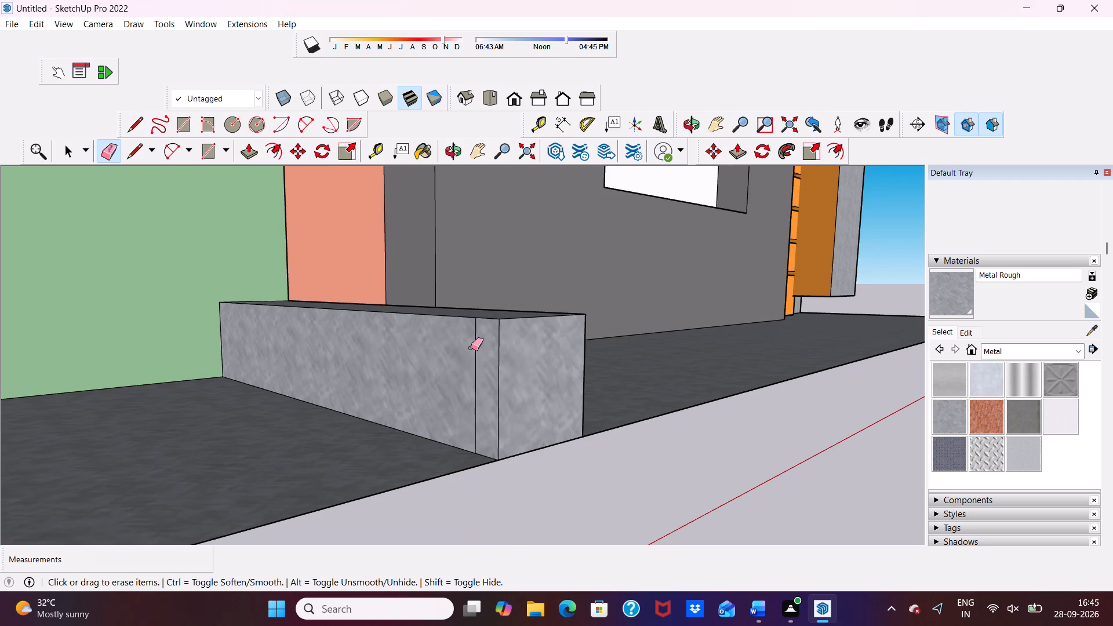
click(471, 347)
click(473, 340)
scroll(497, 329, down, 5)
middle_drag(512, 325, 310, 391)
key(space)
Draw a 6" vertical line down the low block's side facing the window wall, marking off a small face at its front end.
middle_drag(464, 351, 423, 364)
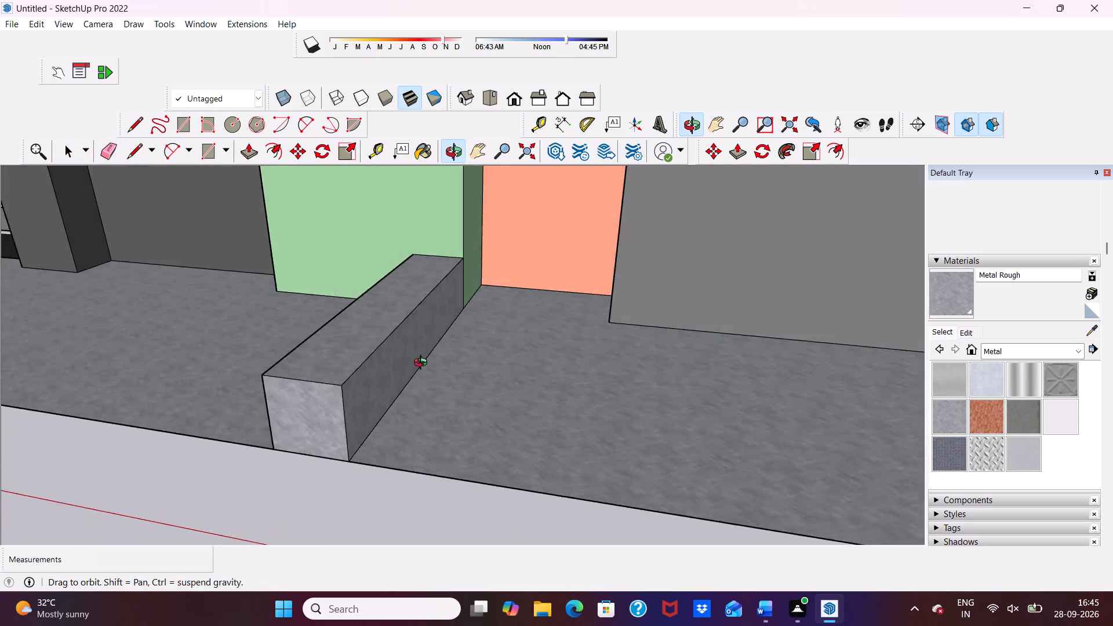
middle_drag(423, 364, 307, 382)
middle_click(305, 382)
drag(136, 116, 136, 123)
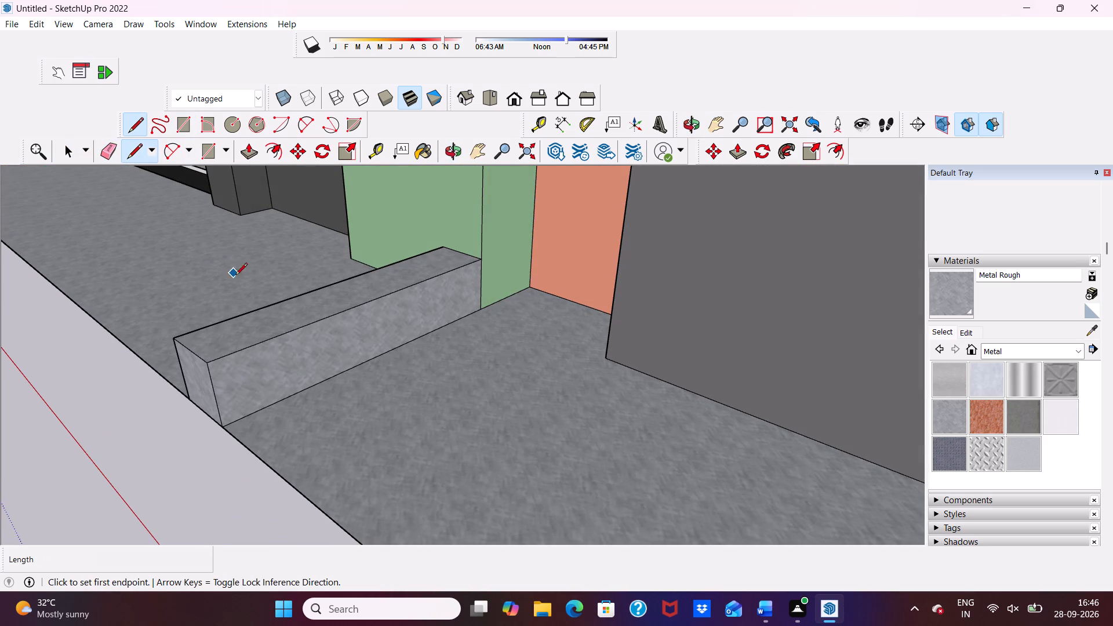
click(270, 343)
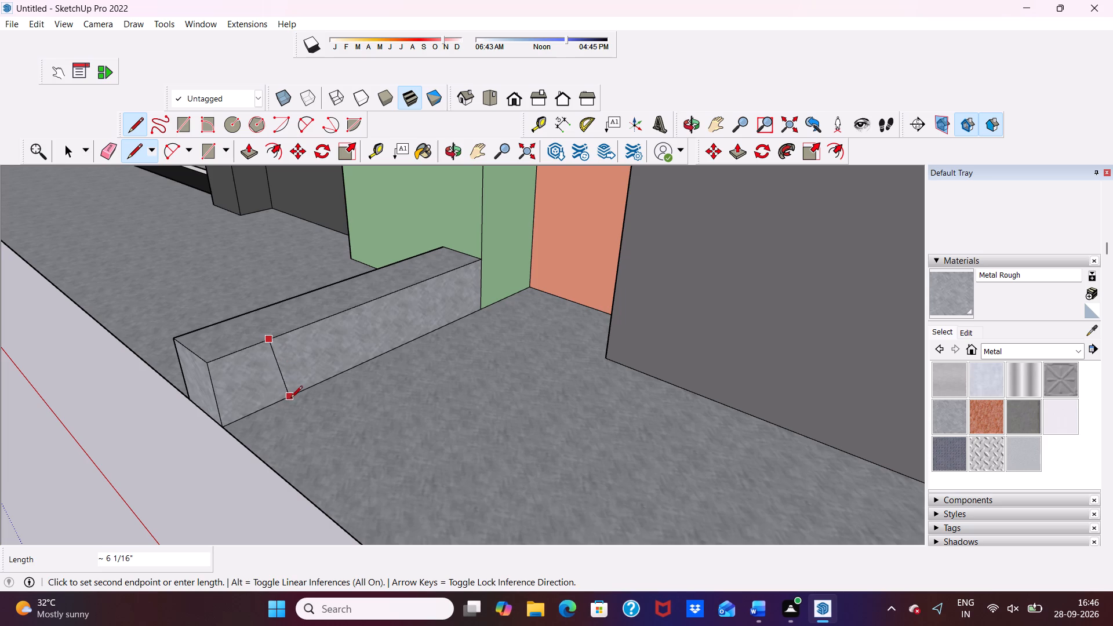
scroll(290, 399, up, 3)
click(274, 404)
key(space)
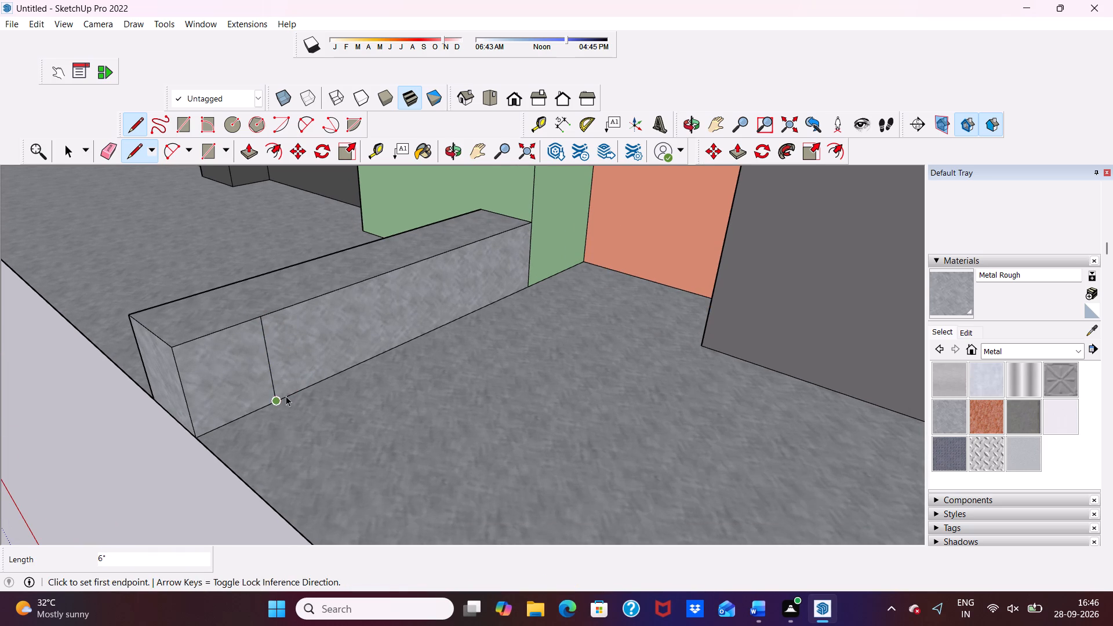
Push/Pull the small marked-off face about 12' 2 13/16" along the base slab's front edge to form the front kerb.
click(194, 377)
scroll(244, 378, down, 6)
click(250, 140)
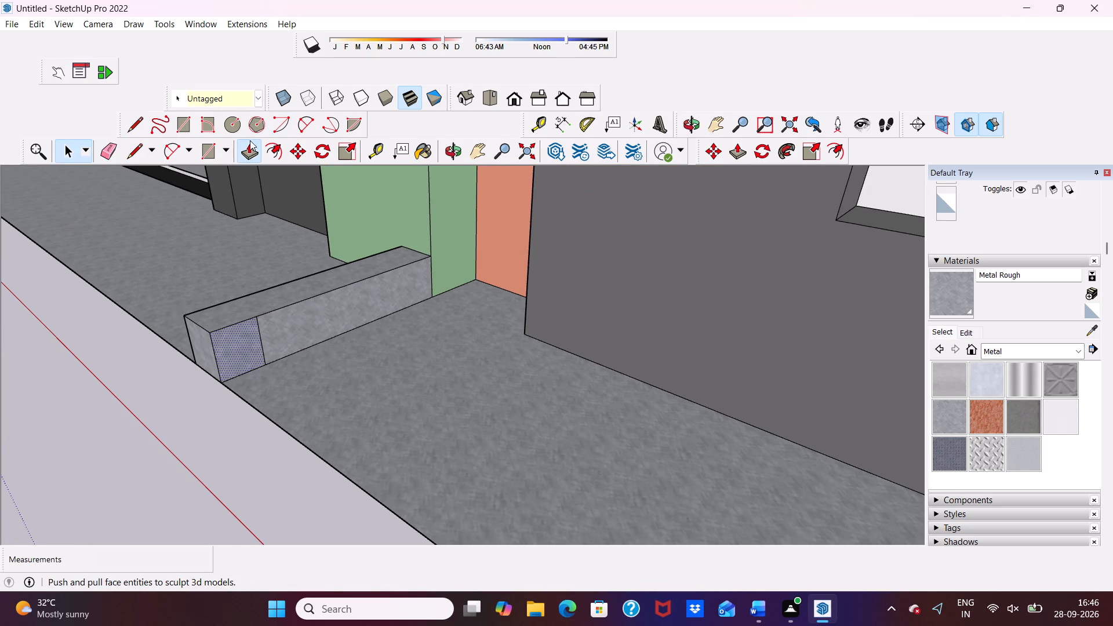
click(239, 342)
scroll(229, 326, down, 12)
scroll(379, 412, down, 5)
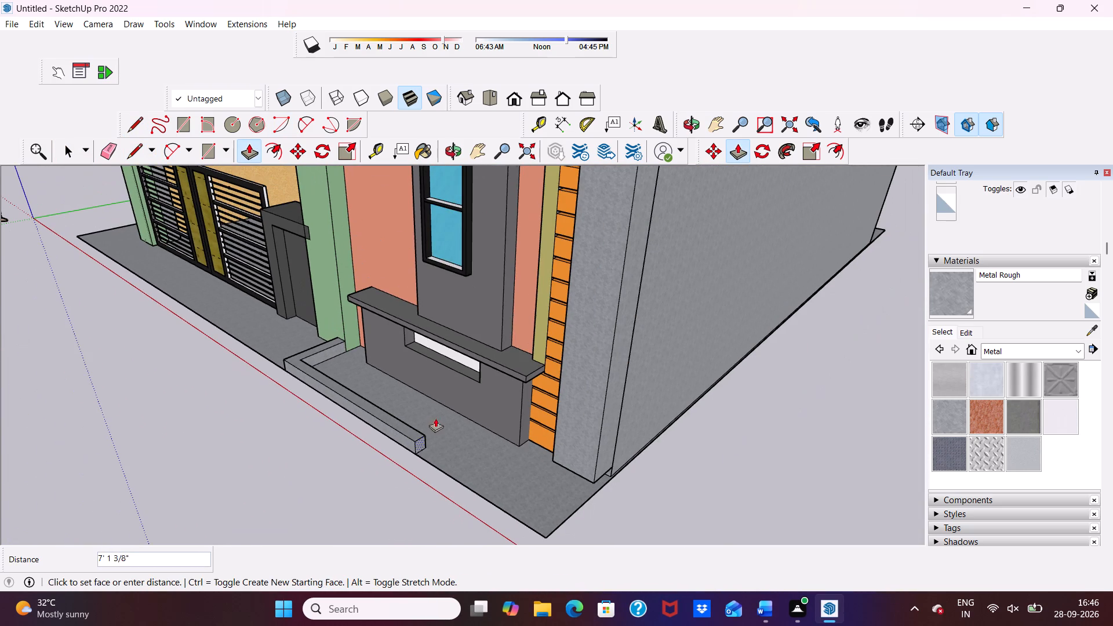
click(562, 503)
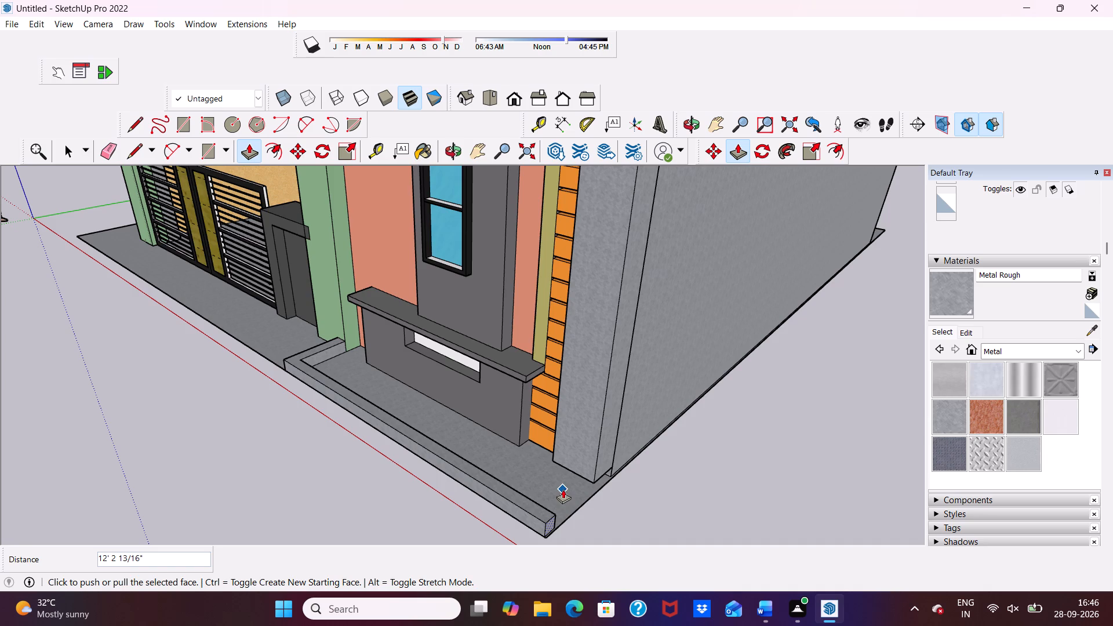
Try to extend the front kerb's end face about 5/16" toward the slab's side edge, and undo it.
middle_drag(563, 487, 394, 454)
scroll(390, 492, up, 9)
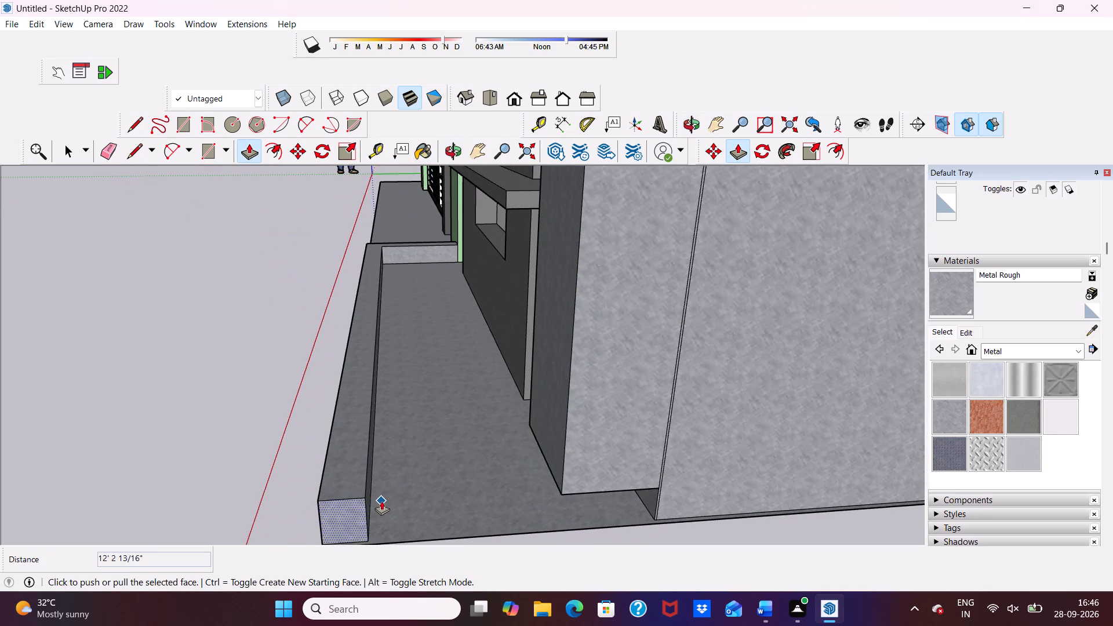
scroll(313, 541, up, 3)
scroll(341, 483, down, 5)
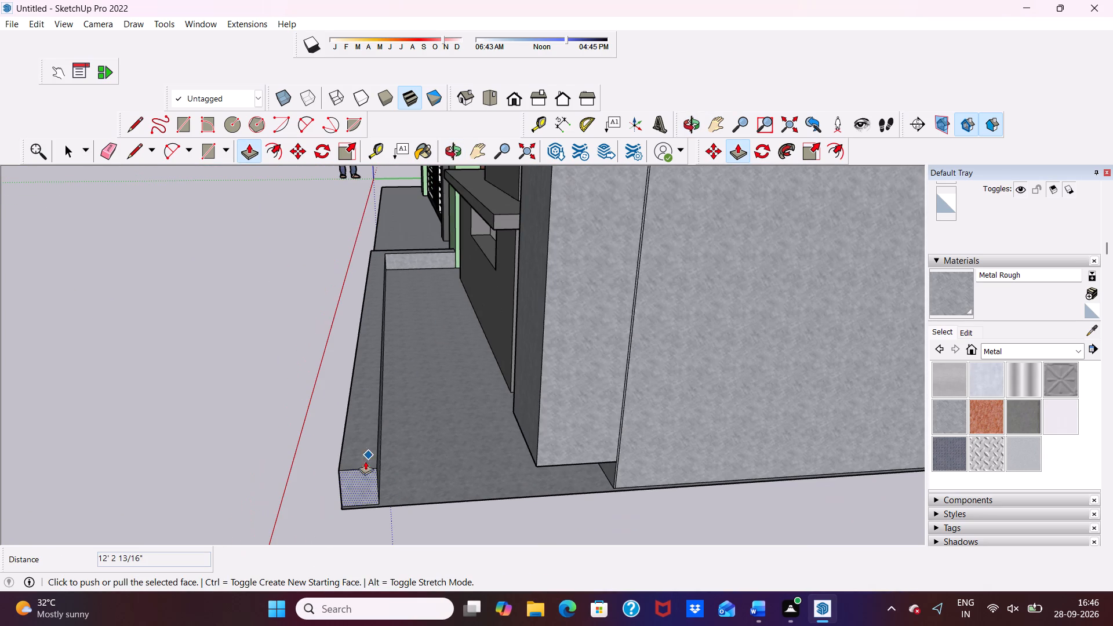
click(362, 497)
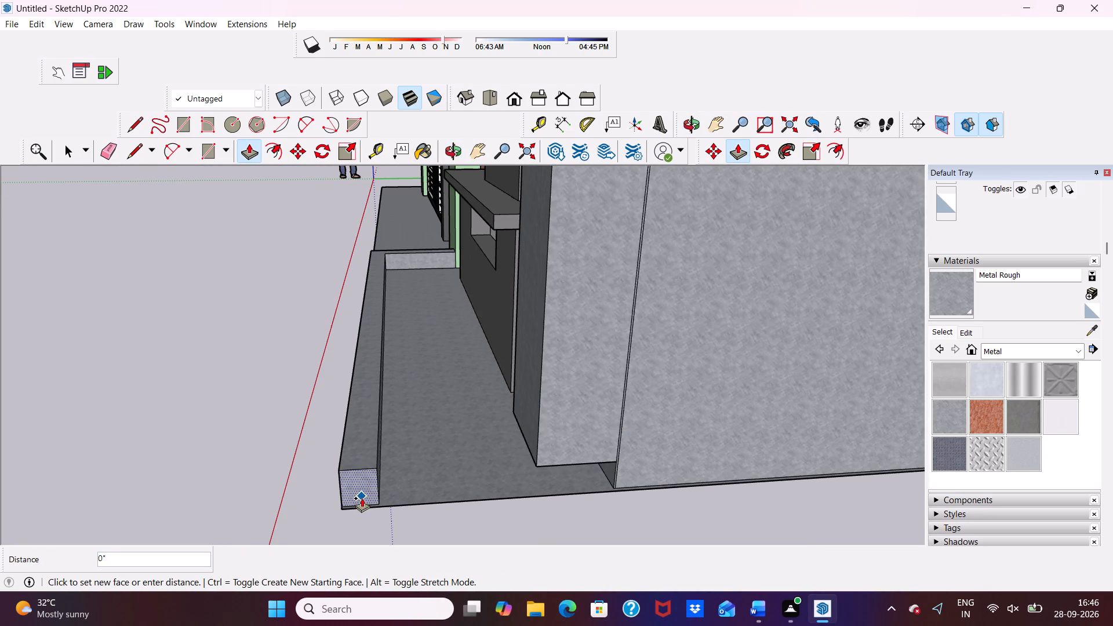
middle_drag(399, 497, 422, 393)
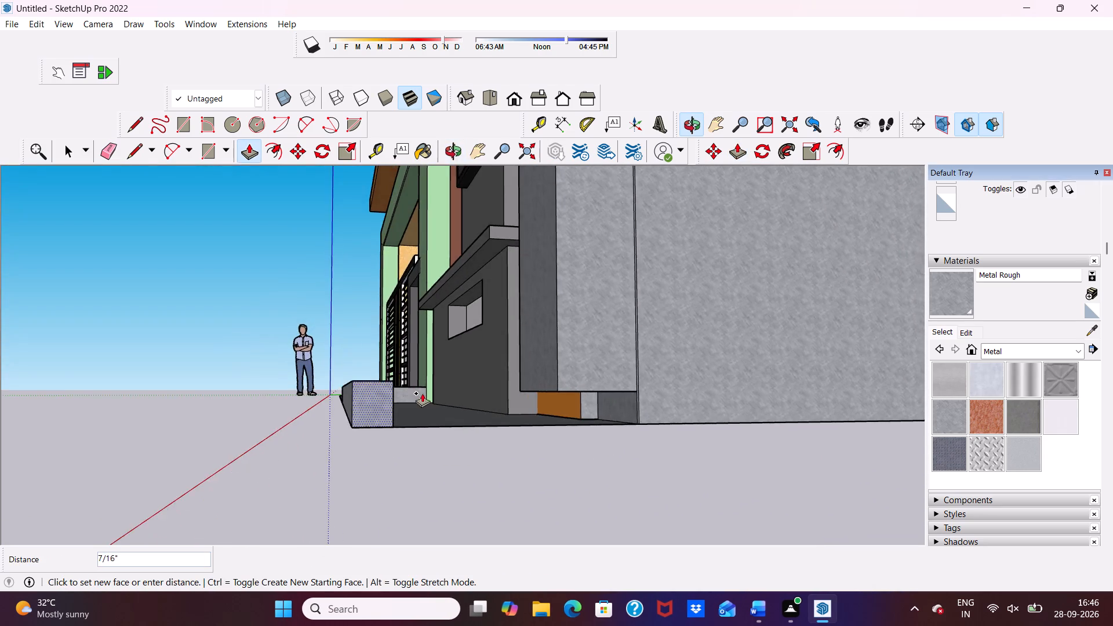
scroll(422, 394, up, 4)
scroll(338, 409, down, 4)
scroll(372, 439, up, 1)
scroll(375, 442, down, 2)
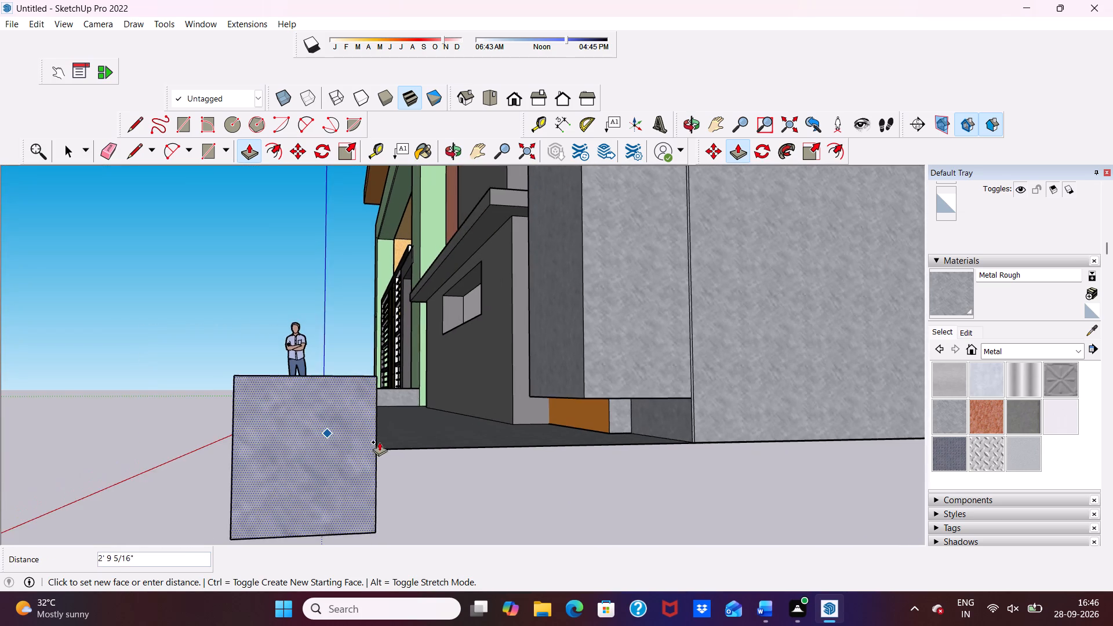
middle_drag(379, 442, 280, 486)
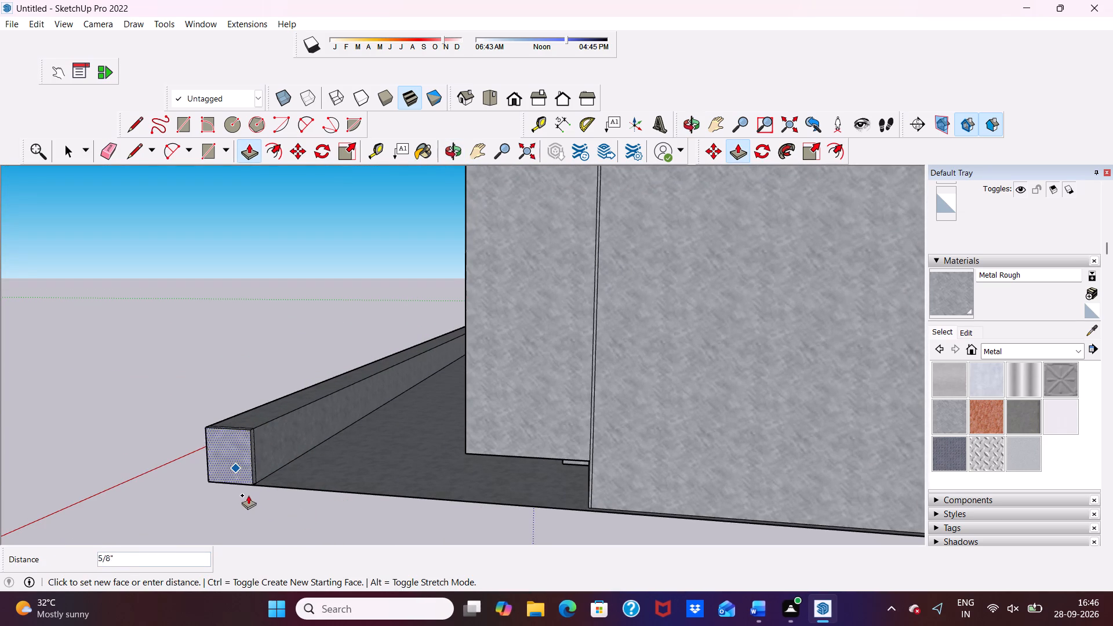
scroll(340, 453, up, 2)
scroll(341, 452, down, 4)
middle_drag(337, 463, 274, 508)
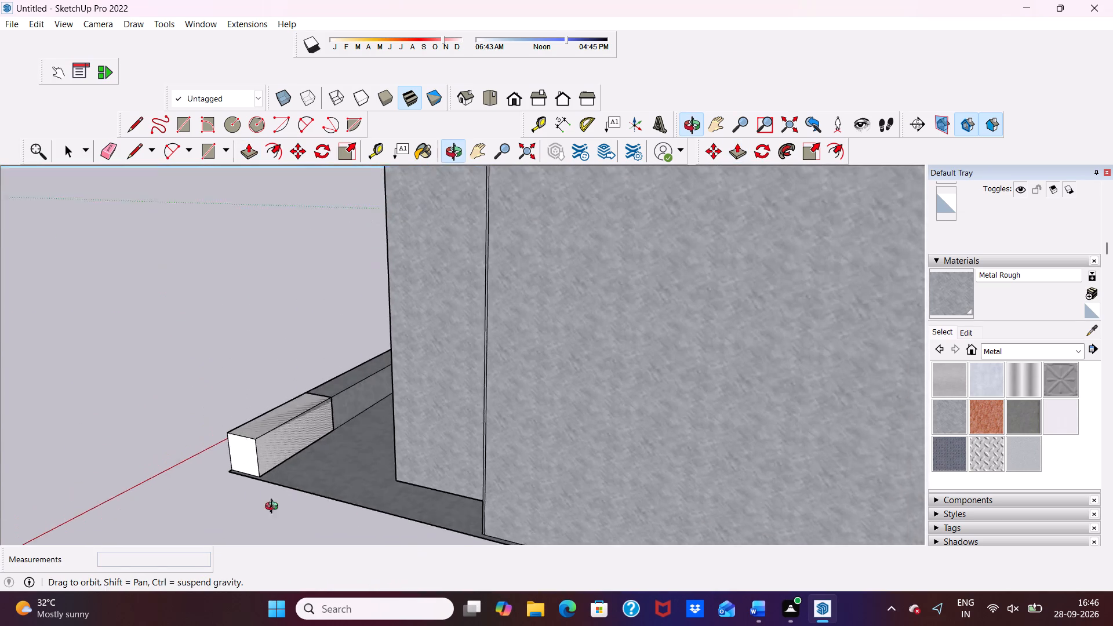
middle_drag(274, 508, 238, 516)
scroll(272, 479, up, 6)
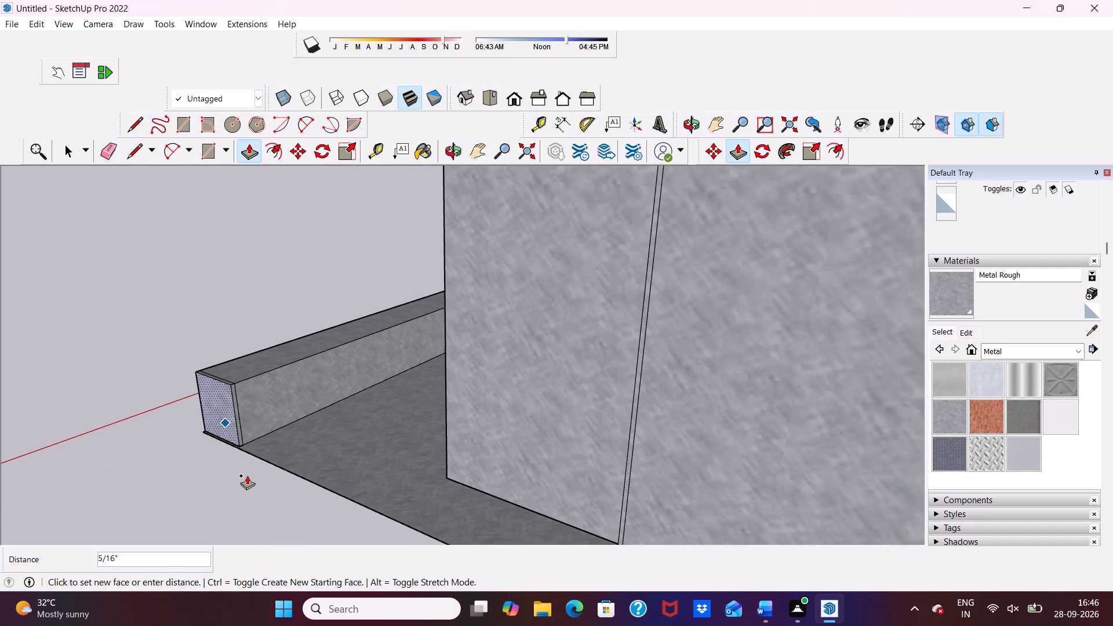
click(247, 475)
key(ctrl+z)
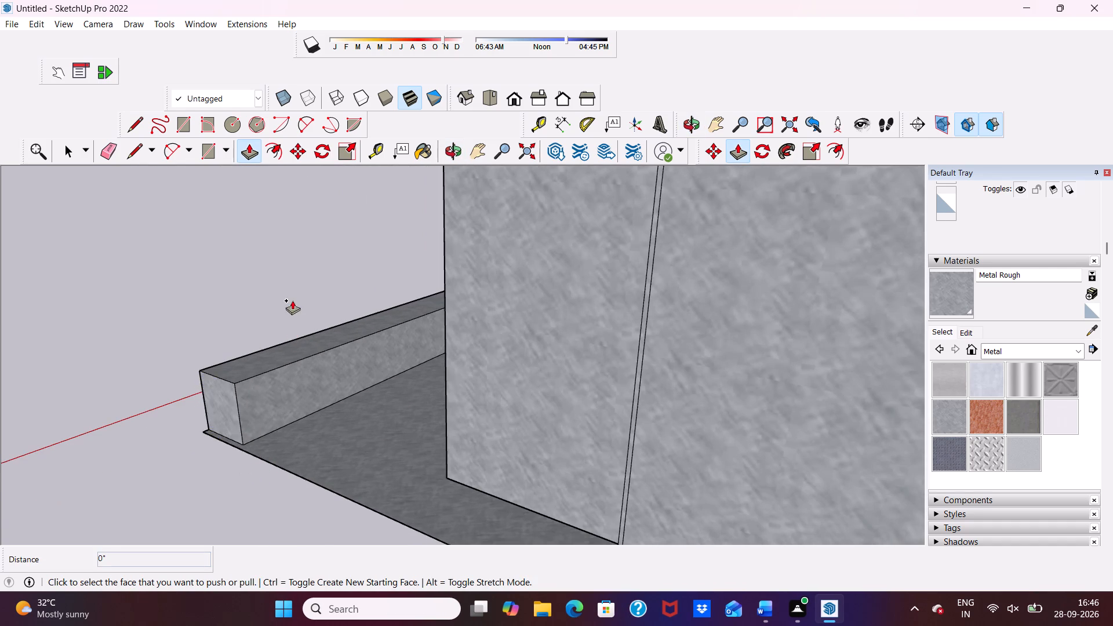
Push/Pull the front kerb's end face about 9/16" out to the base slab's side edge.
scroll(292, 300, up, 2)
click(184, 447)
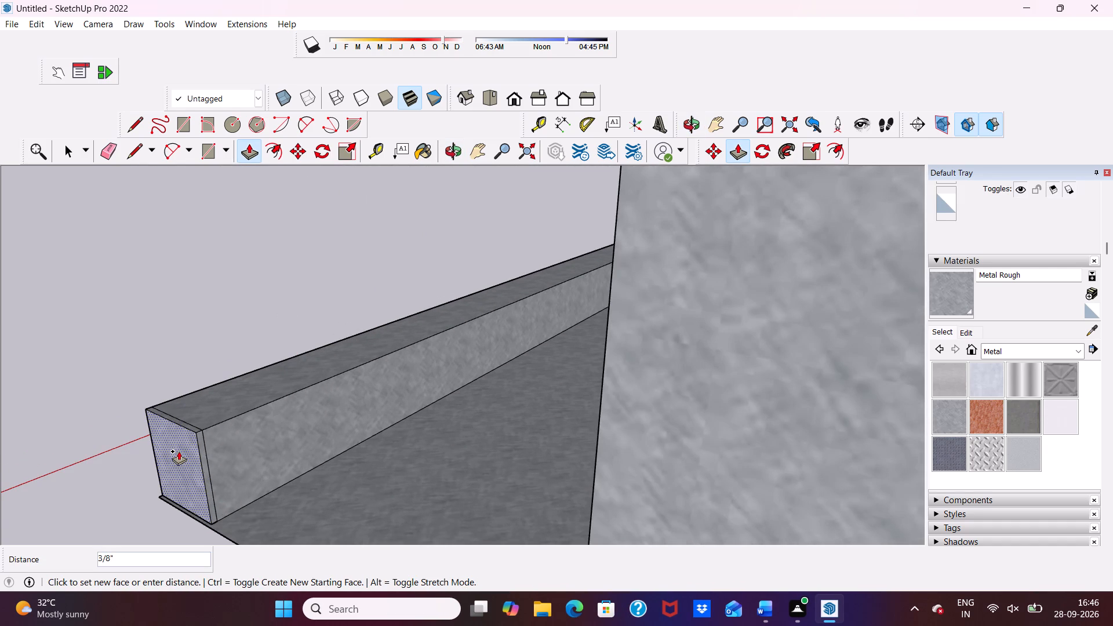
click(176, 453)
scroll(221, 401, down, 2)
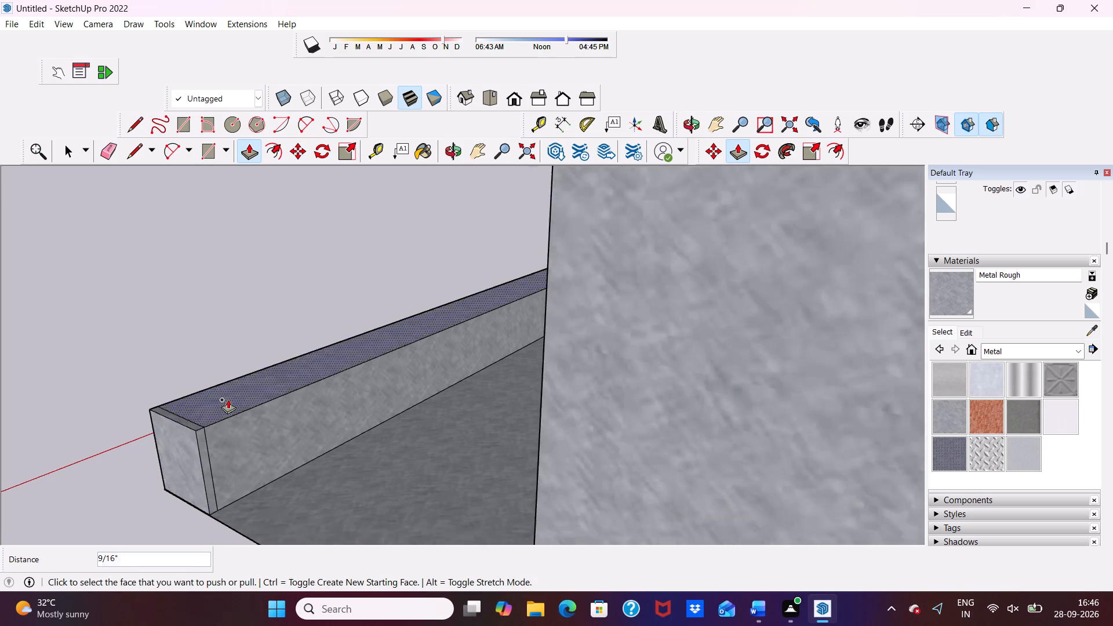
scroll(228, 399, down, 2)
middle_drag(231, 398, 345, 314)
key(space)
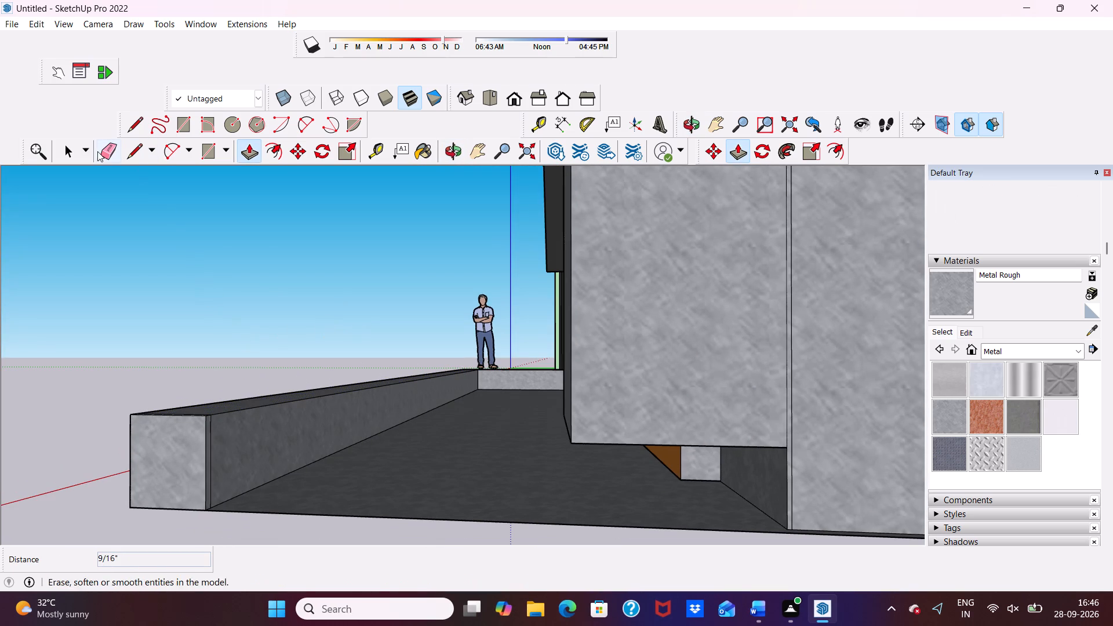
Erase the leftover seam lines on the top and inner side of the front kerb near its corner end.
click(94, 145)
scroll(167, 391, up, 3)
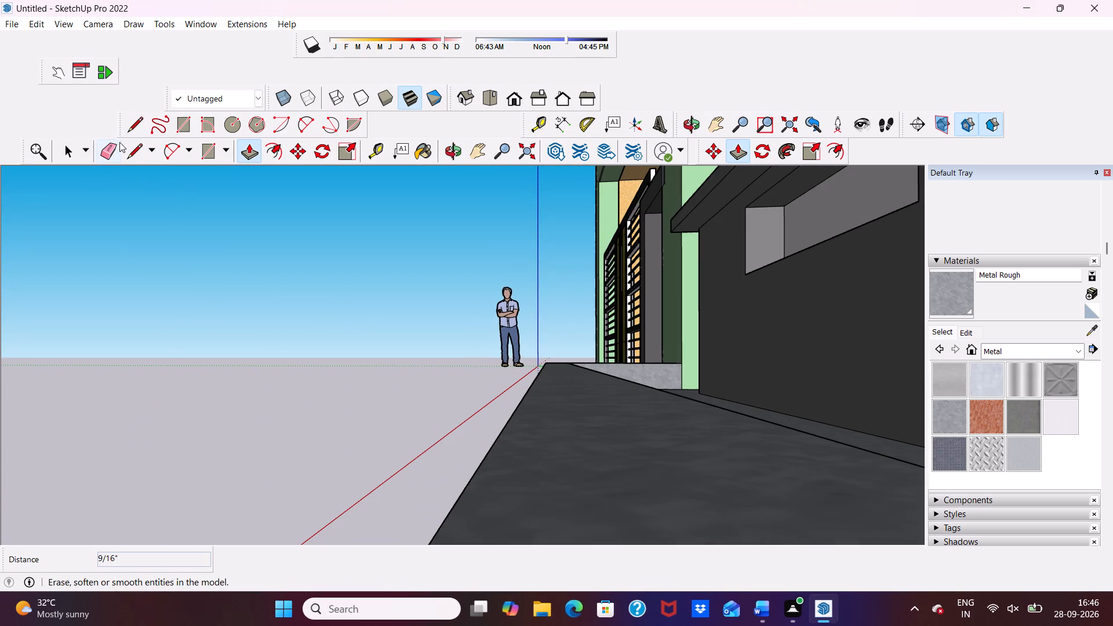
click(107, 144)
scroll(157, 266, down, 10)
middle_drag(287, 307, 286, 456)
scroll(216, 405, up, 3)
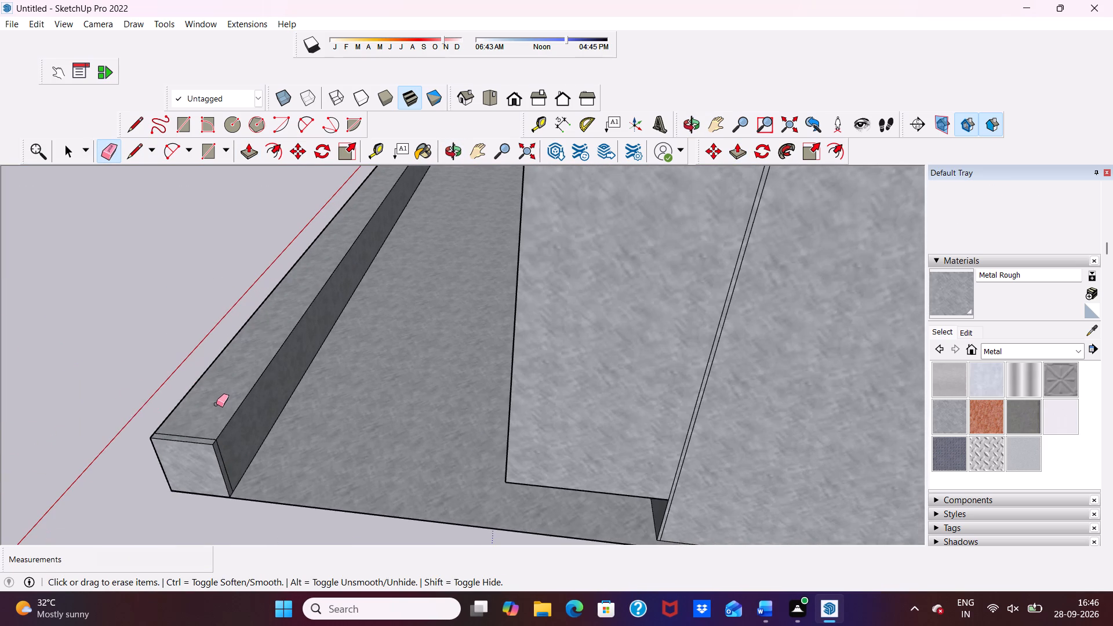
scroll(216, 404, up, 2)
click(174, 438)
scroll(252, 458, up, 7)
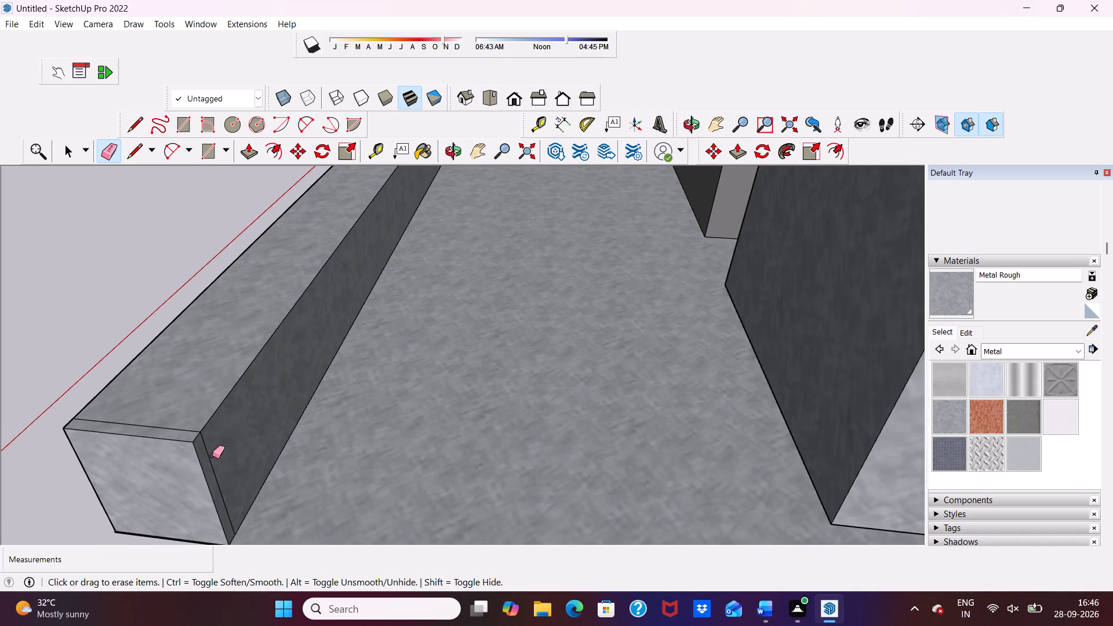
click(206, 456)
click(163, 428)
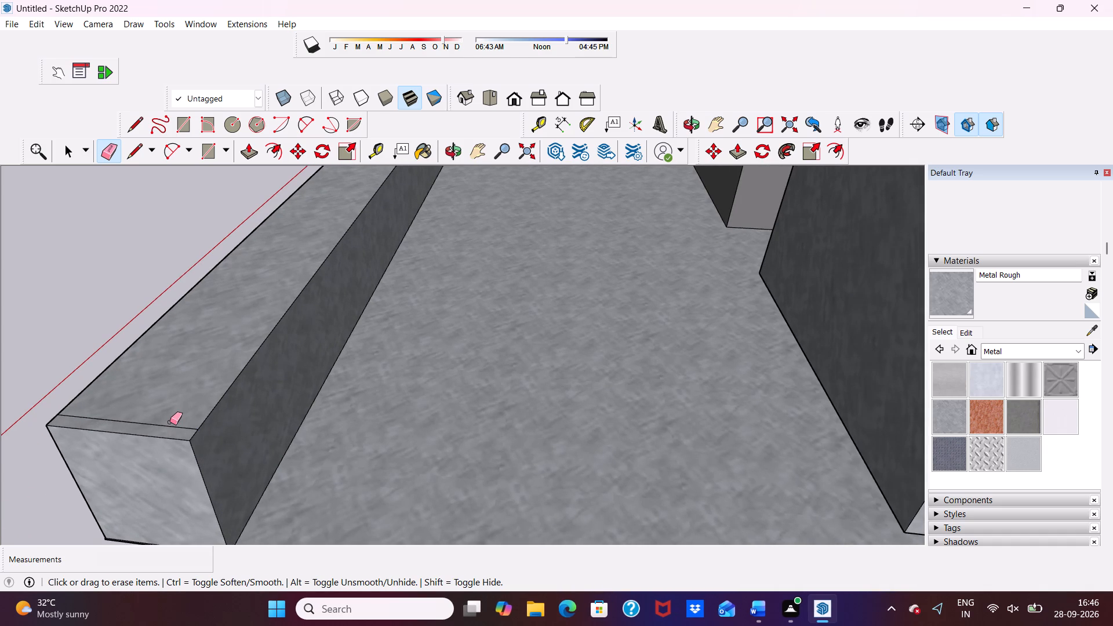
click(168, 424)
click(168, 425)
scroll(181, 415, down, 5)
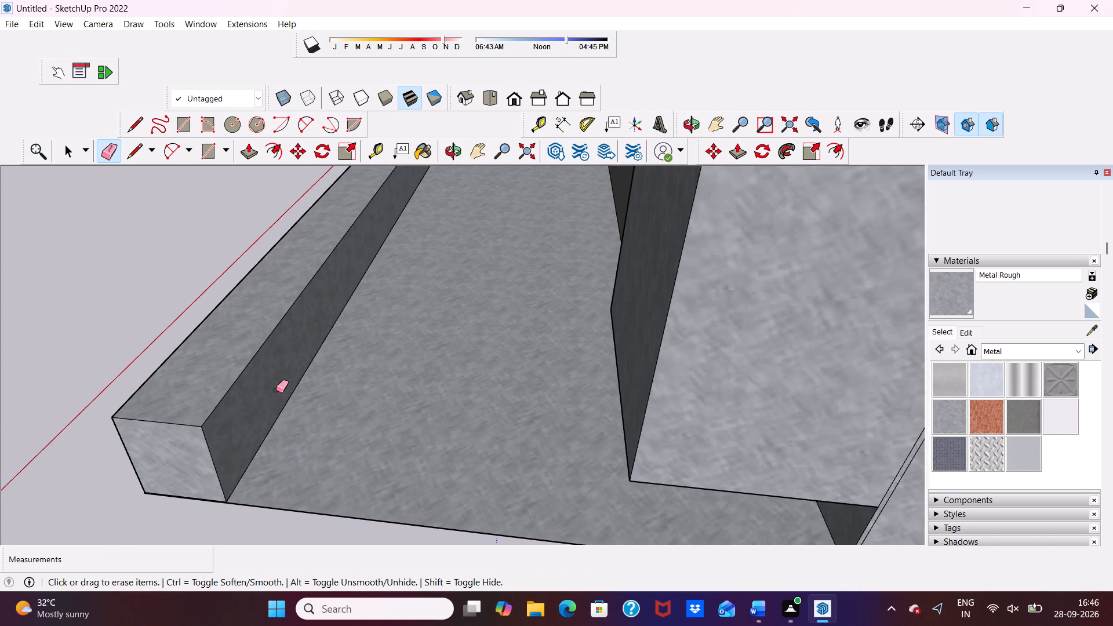
key(space)
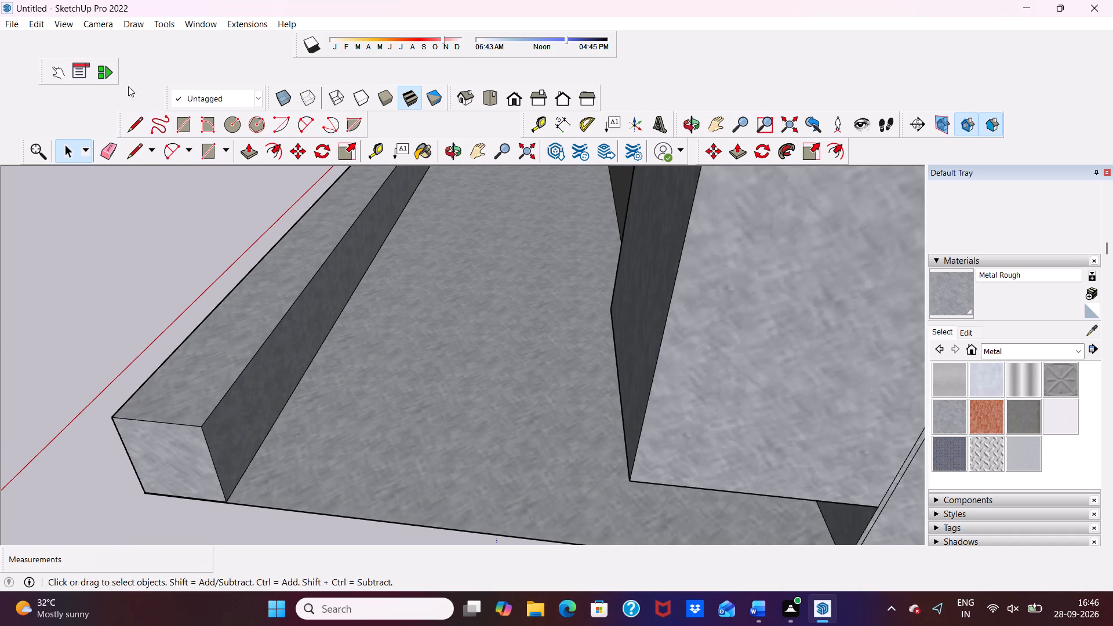
Draw a vertical line about 6" long on the front kerb's inner side, marking off a small face at its corner end.
click(139, 114)
scroll(328, 494, up, 3)
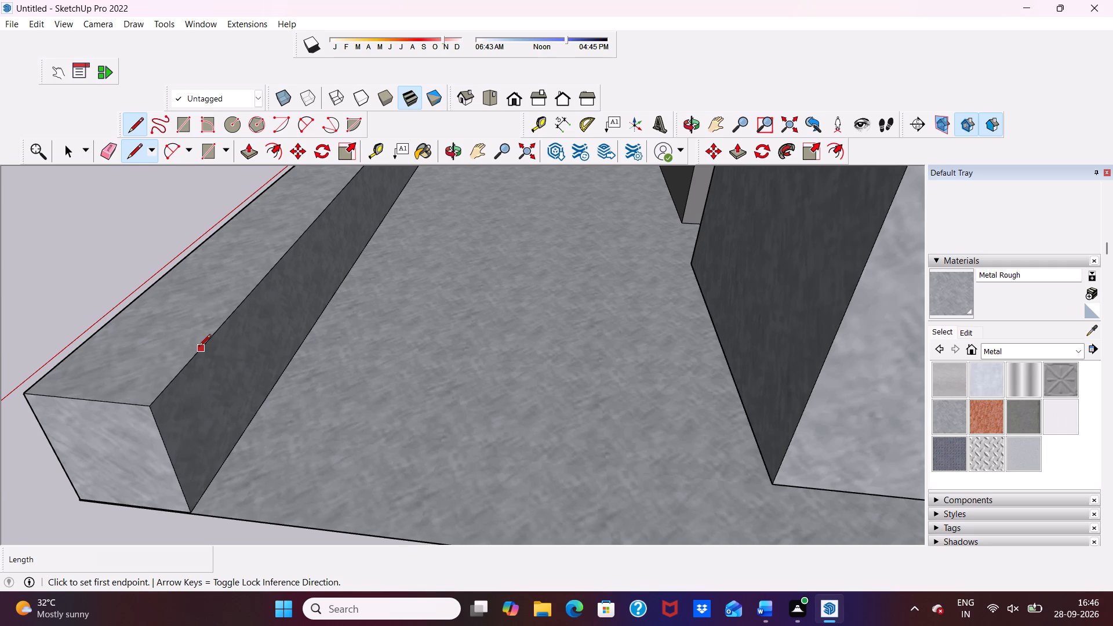
click(200, 348)
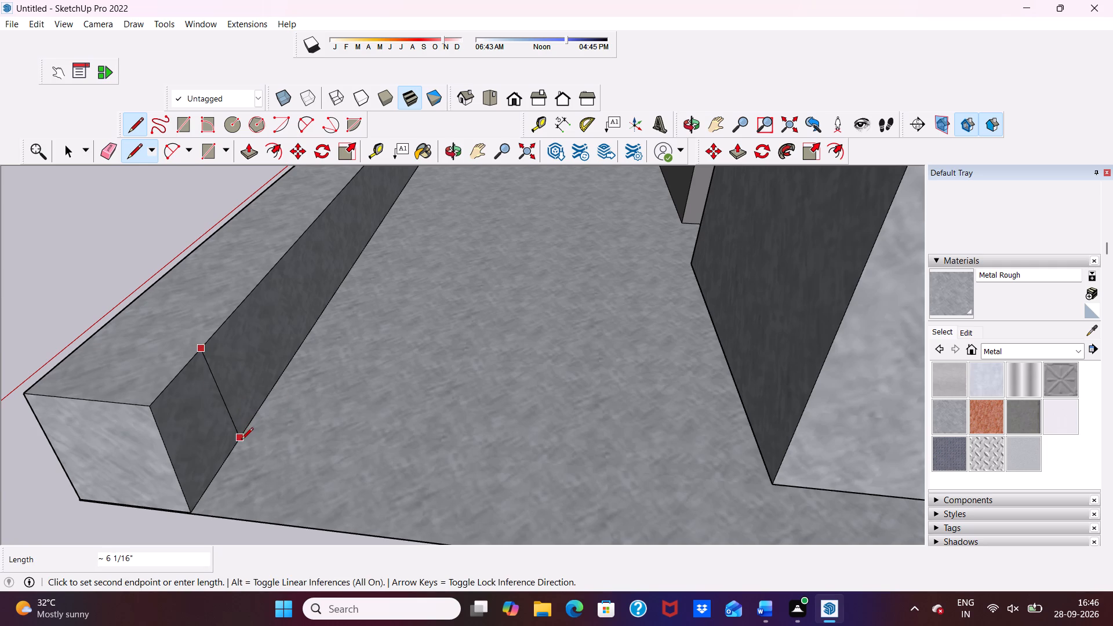
click(227, 453)
drag(203, 416, 181, 415)
key(space)
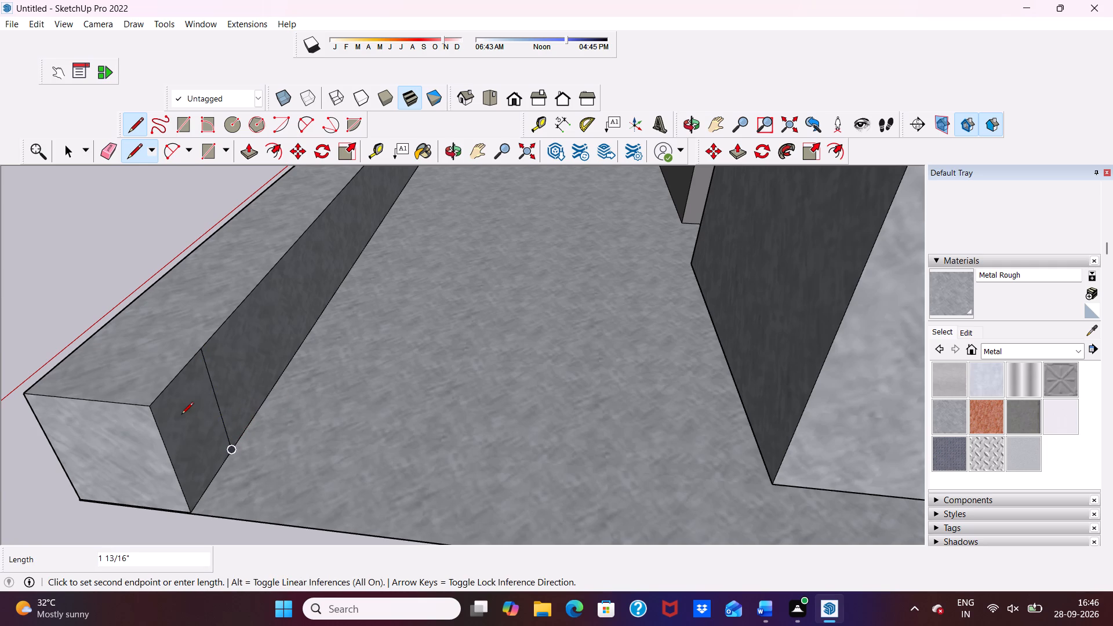
click(181, 411)
scroll(182, 411, down, 5)
middle_drag(182, 410, 182, 409)
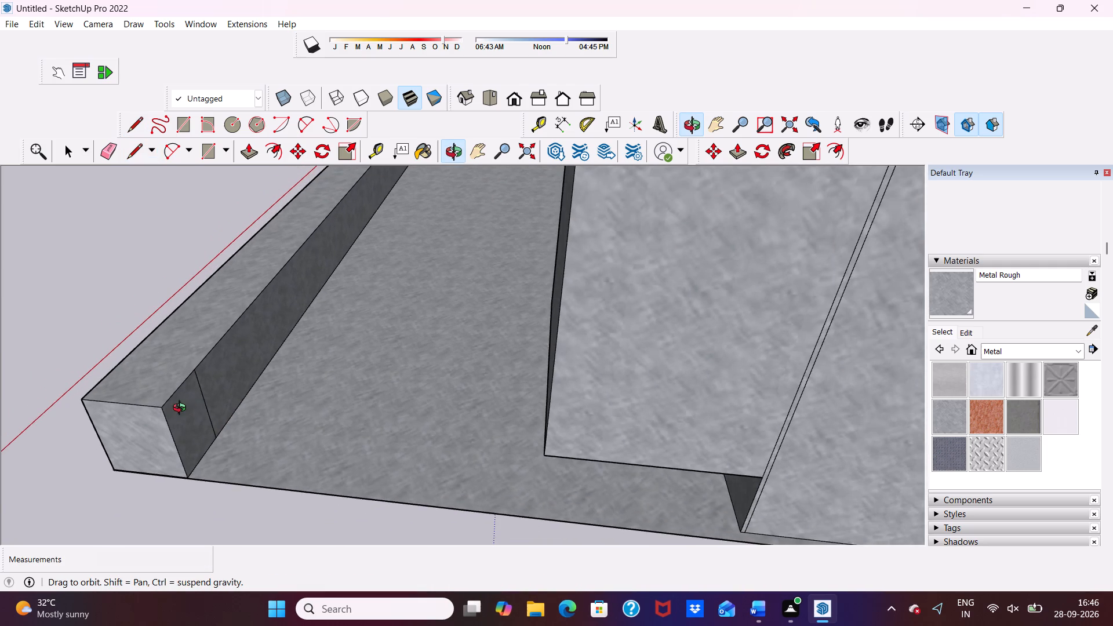
middle_drag(182, 409, 150, 306)
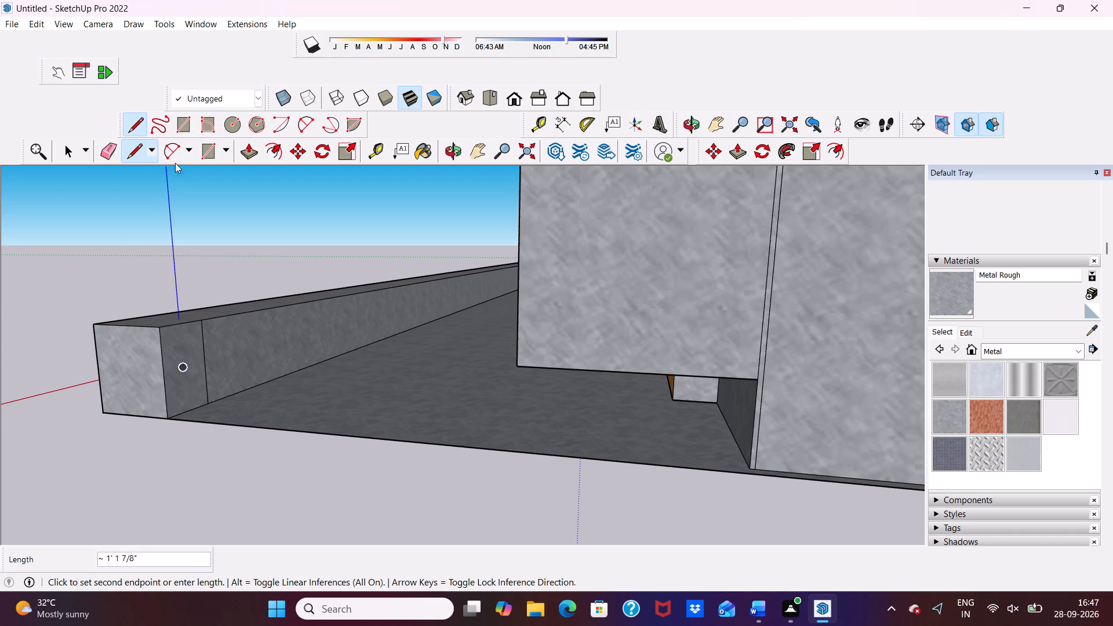
key(space)
Push/Pull the small marked-off face at the front kerb's corner end along the slab's side edge up to the large grey side wall.
click(249, 149)
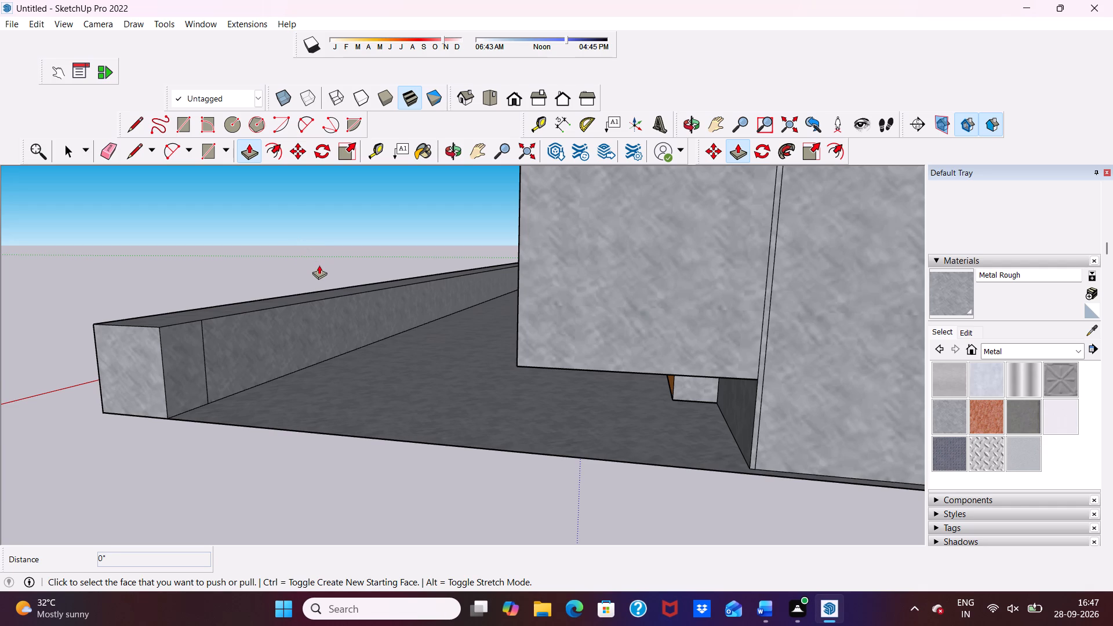
scroll(323, 264, up, 2)
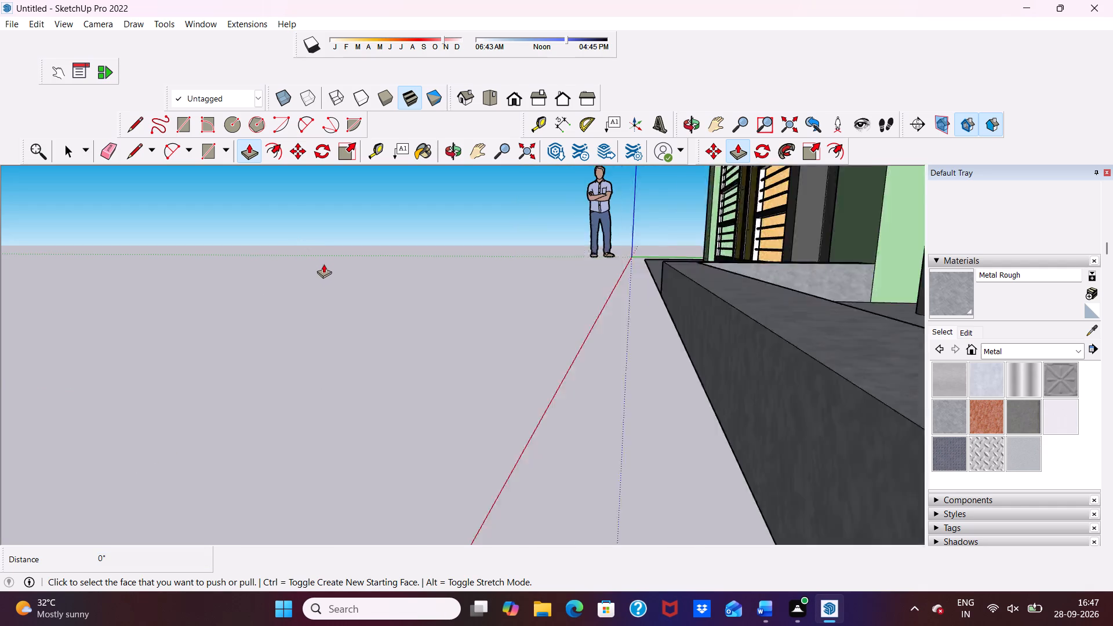
scroll(323, 264, up, 2)
scroll(227, 345, down, 14)
scroll(237, 315, down, 11)
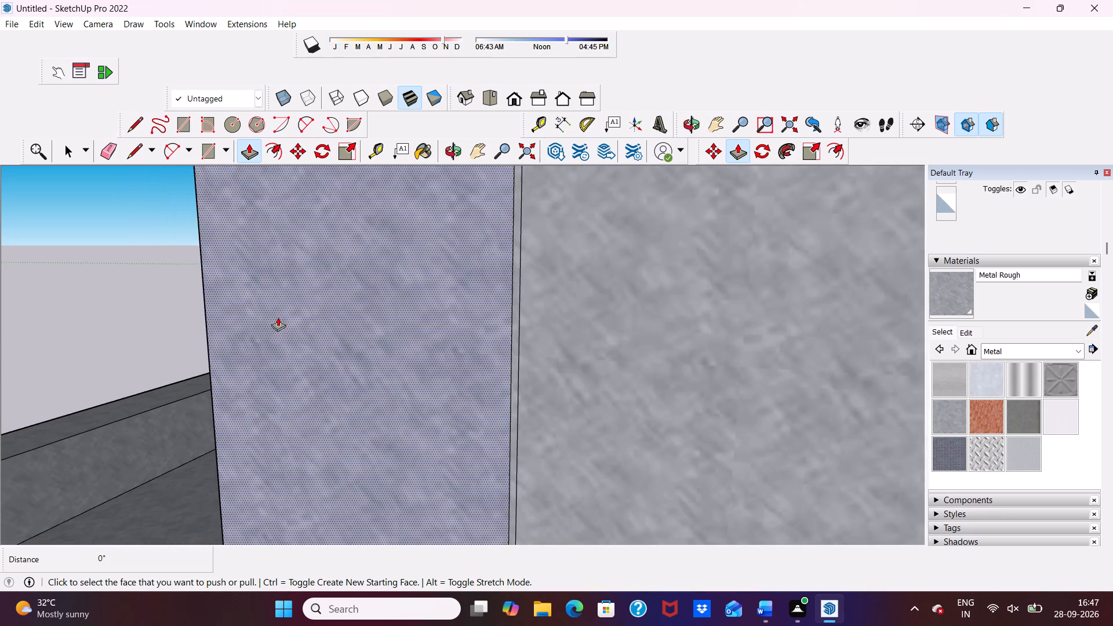
scroll(340, 308, down, 4)
scroll(234, 358, down, 5)
scroll(311, 336, down, 1)
scroll(144, 385, up, 4)
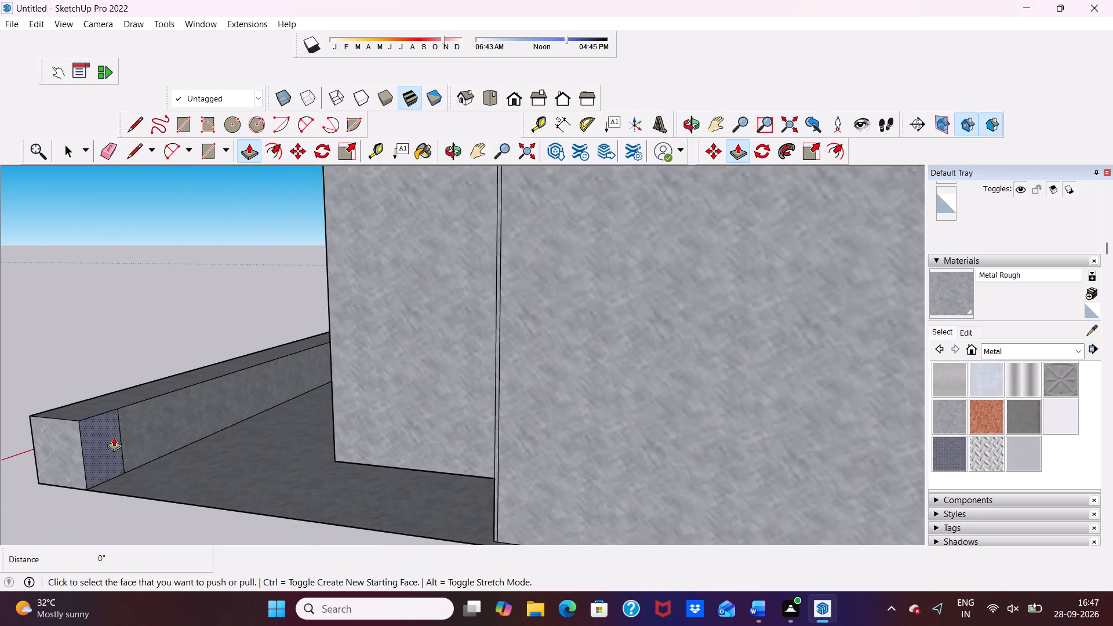
click(114, 435)
scroll(114, 436, down, 2)
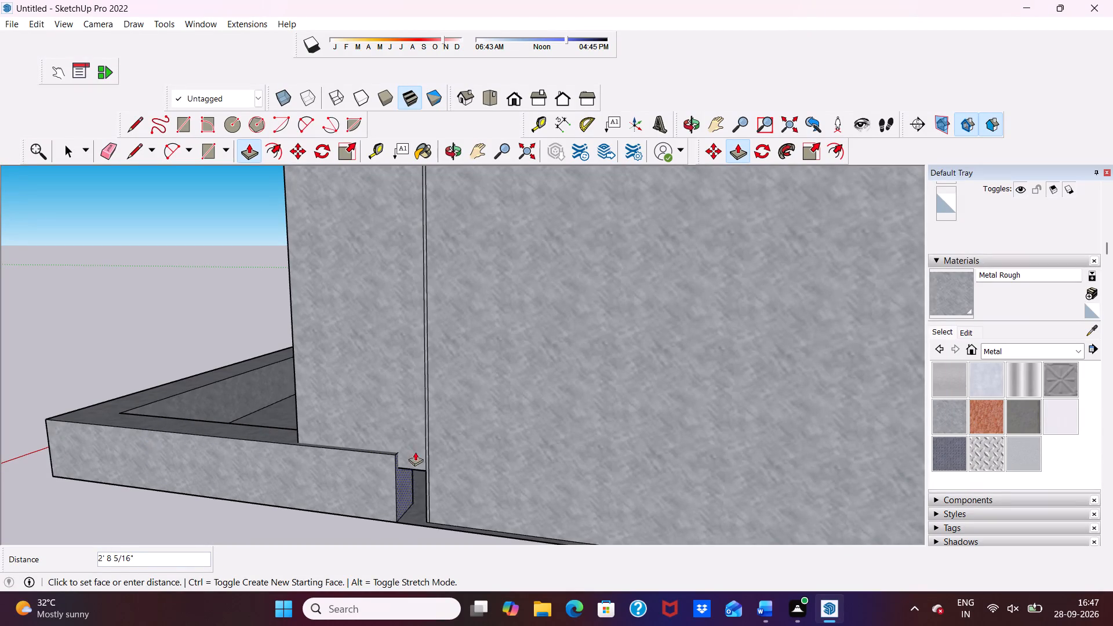
click(439, 463)
scroll(406, 463, down, 3)
middle_drag(390, 461, 478, 467)
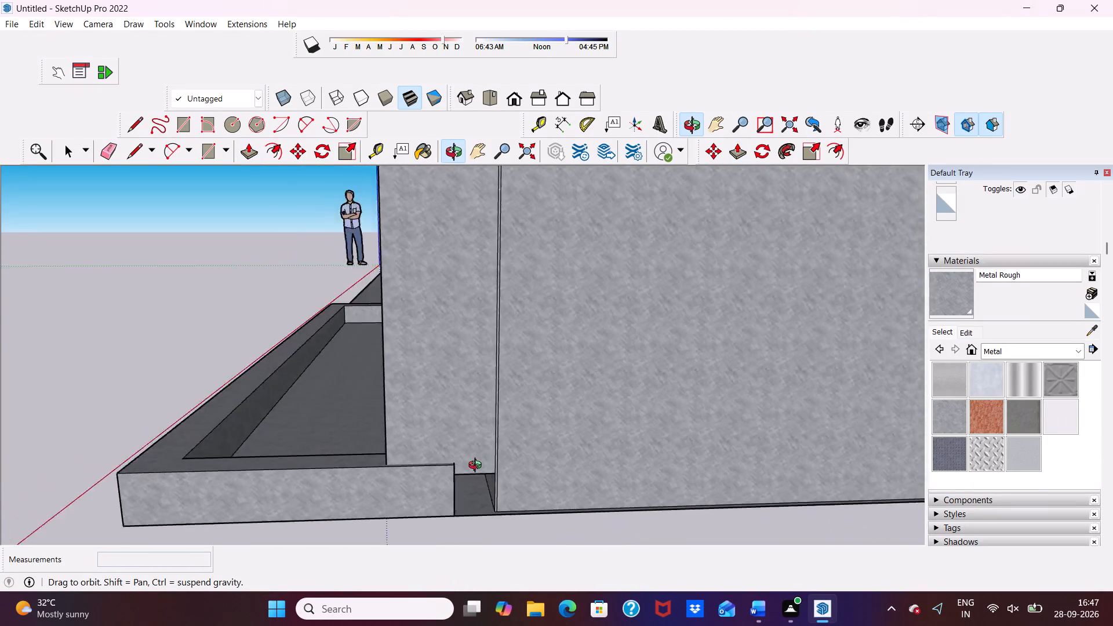
middle_drag(478, 467, 617, 449)
click(619, 447)
key(space)
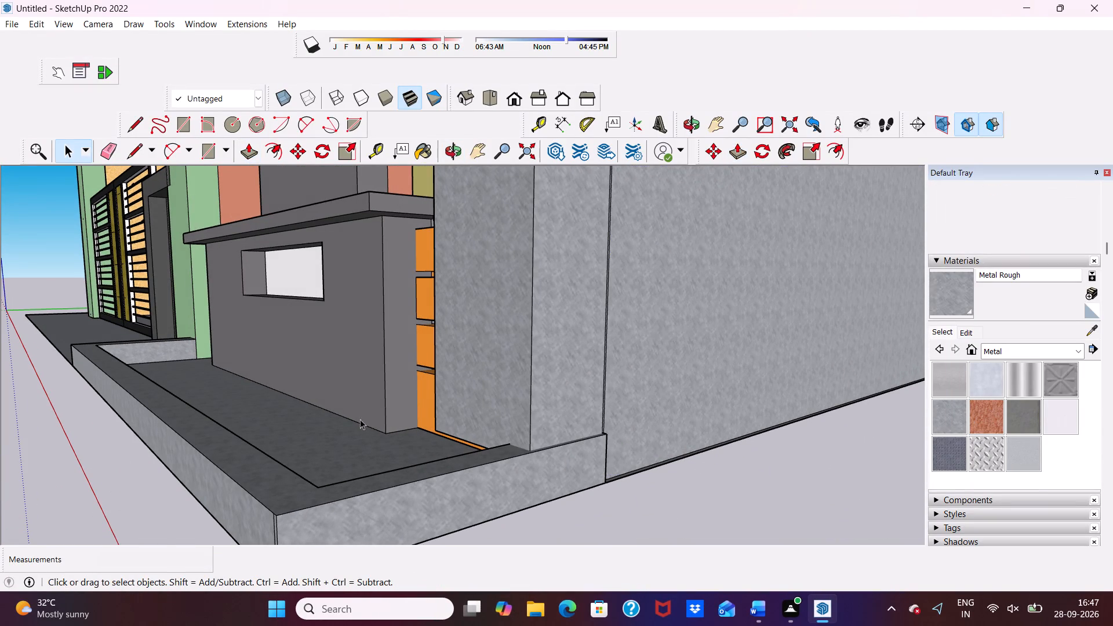
Examine the kerb around the base slab and the surrounding facade from the front and from above.
middle_drag(360, 419, 606, 383)
scroll(360, 419, down, 1)
key(space)
scroll(606, 383, up, 1)
scroll(606, 384, down, 5)
middle_drag(613, 337, 551, 449)
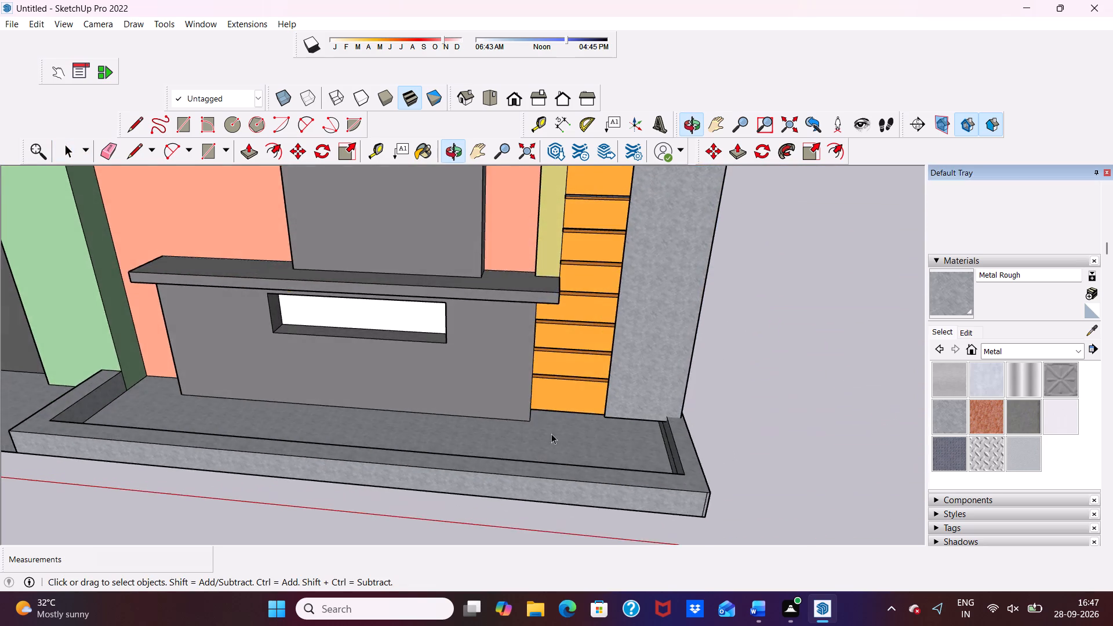
scroll(552, 426, down, 5)
middle_drag(556, 420, 573, 452)
middle_click(573, 452)
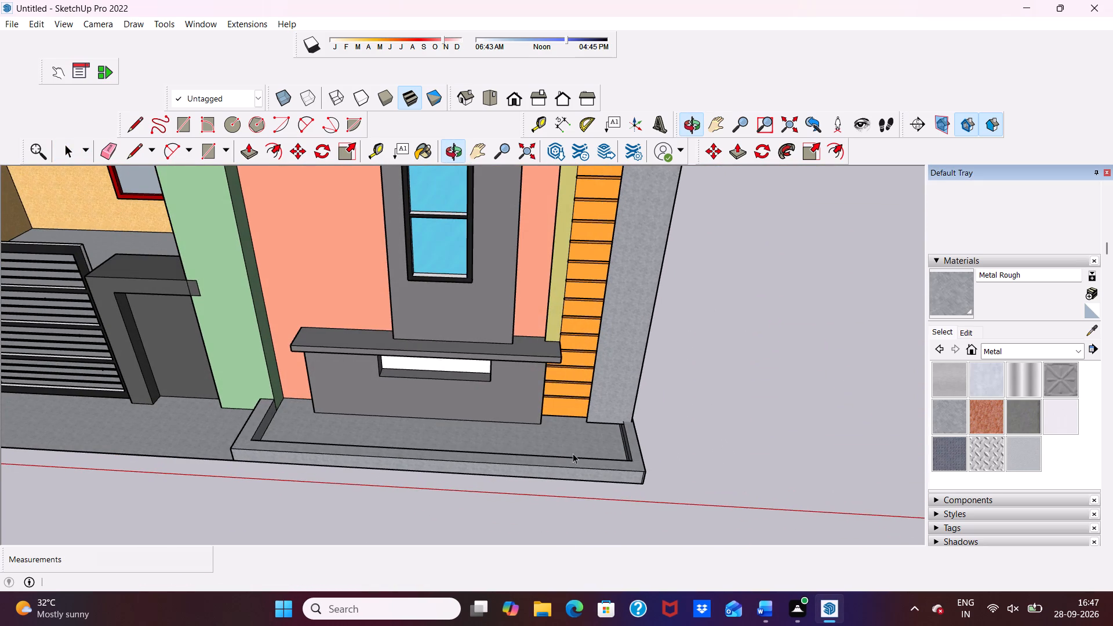
scroll(417, 353, up, 4)
scroll(416, 352, down, 4)
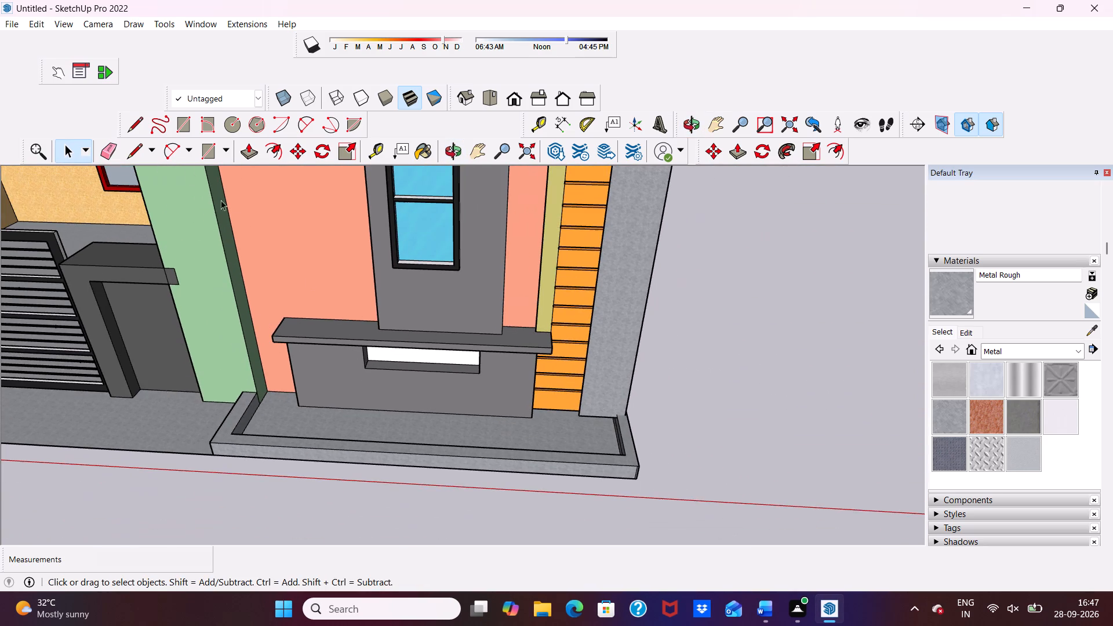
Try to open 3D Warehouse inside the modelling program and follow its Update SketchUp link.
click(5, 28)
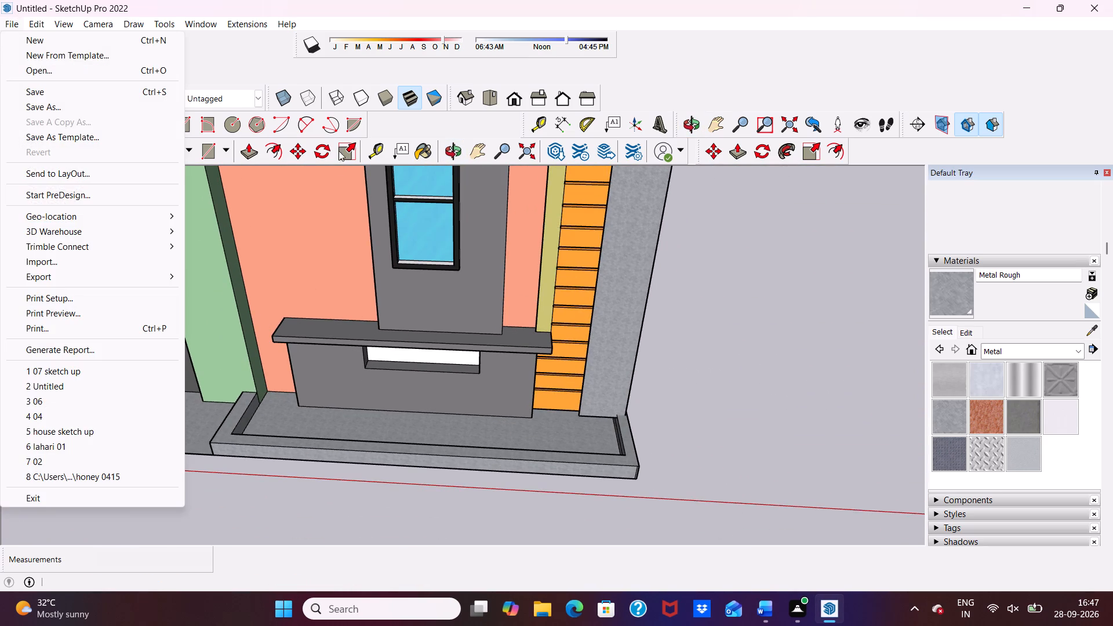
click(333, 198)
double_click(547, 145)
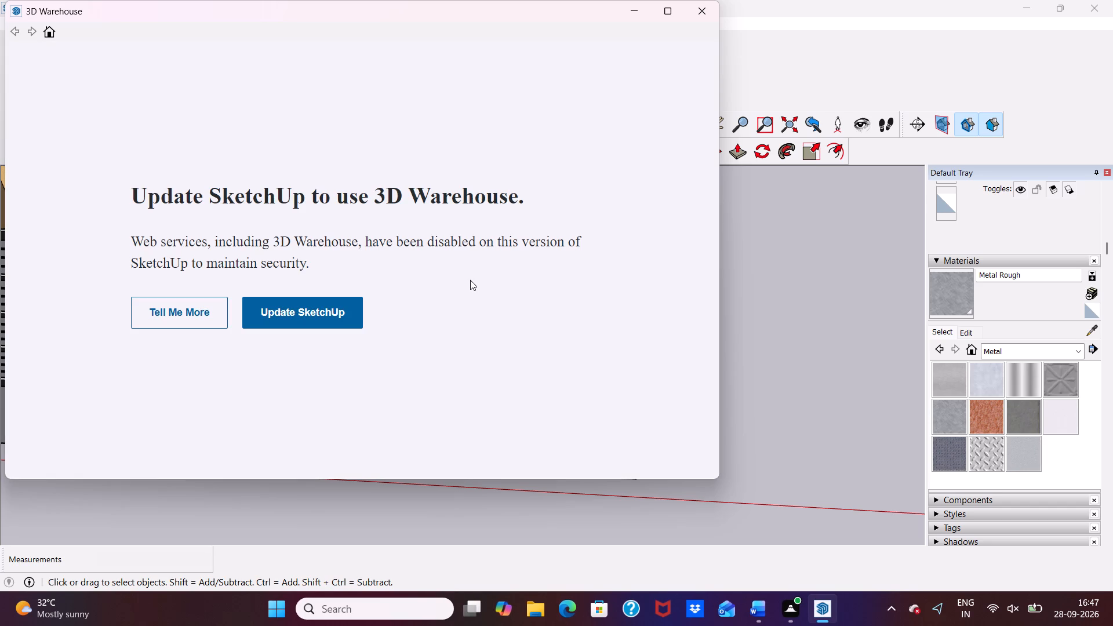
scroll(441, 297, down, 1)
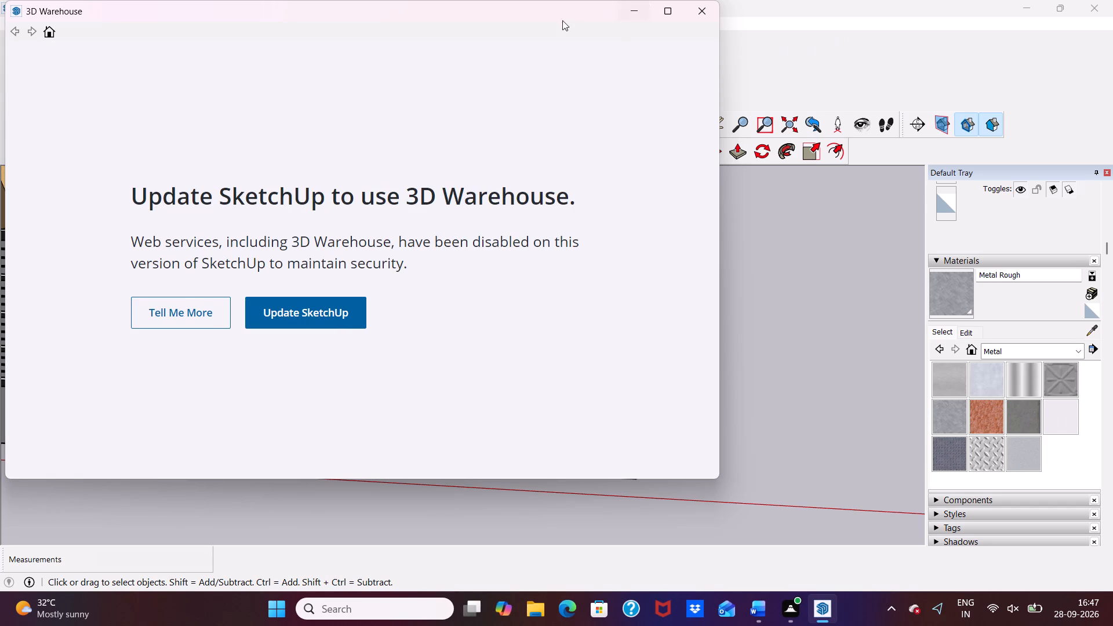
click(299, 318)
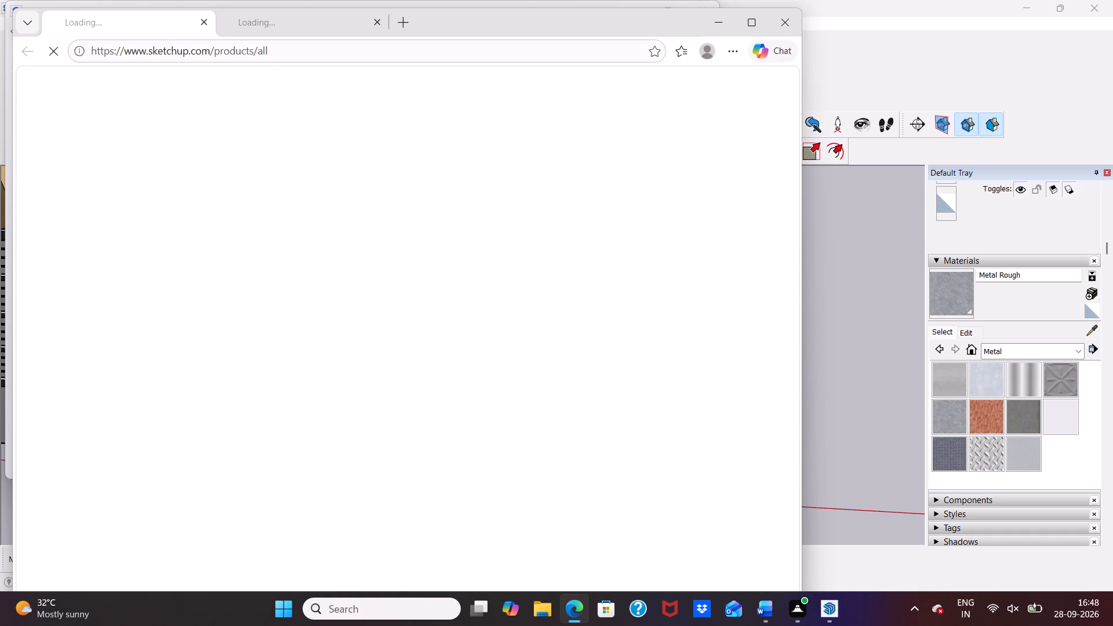
In Microsoft Edge, search the web for "3d warehouse" and open the 3D Warehouse site from the results.
click(272, 50)
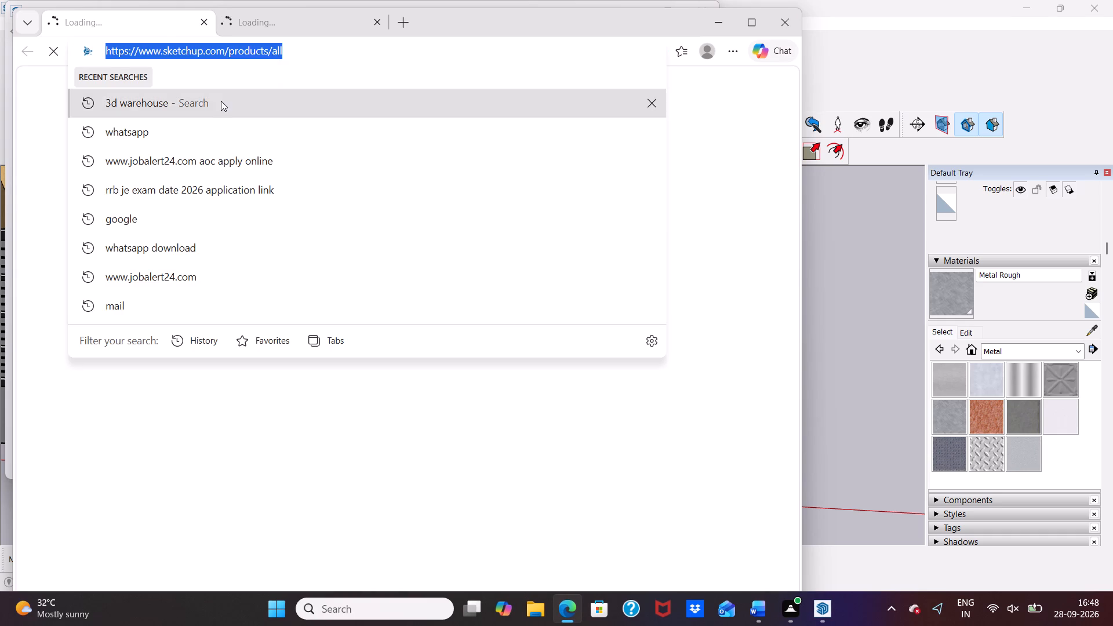
click(221, 100)
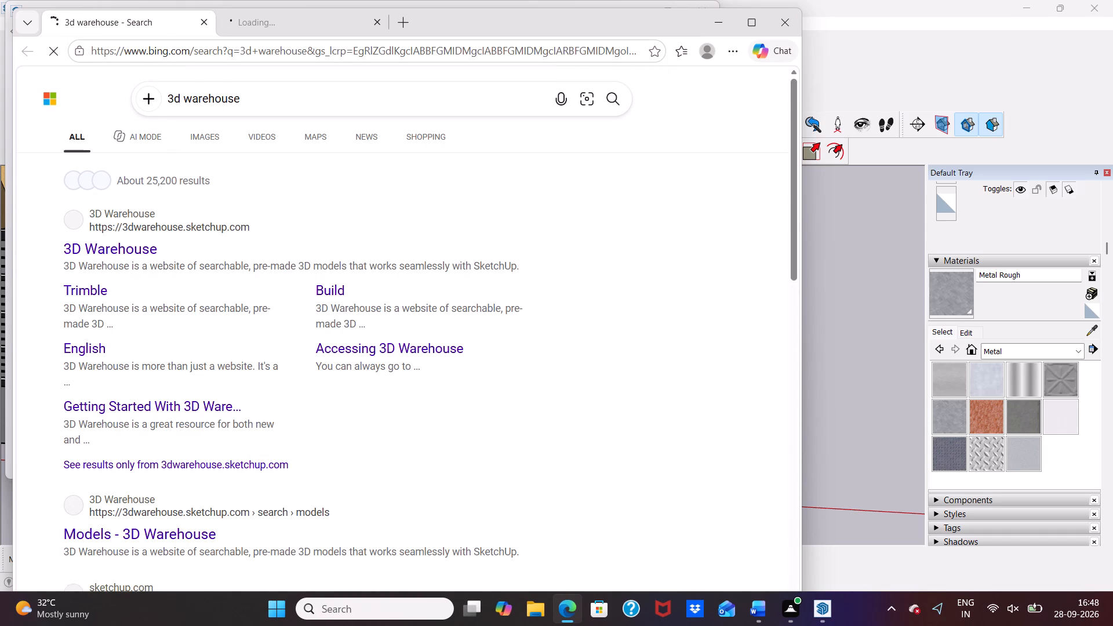
click(106, 250)
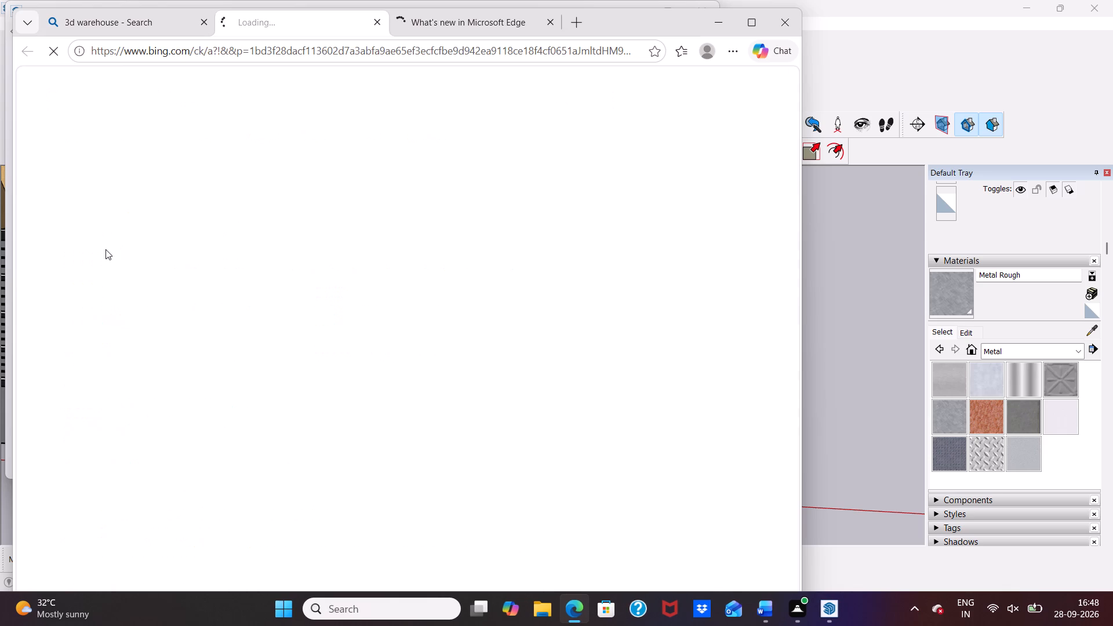
scroll(136, 241, down, 4)
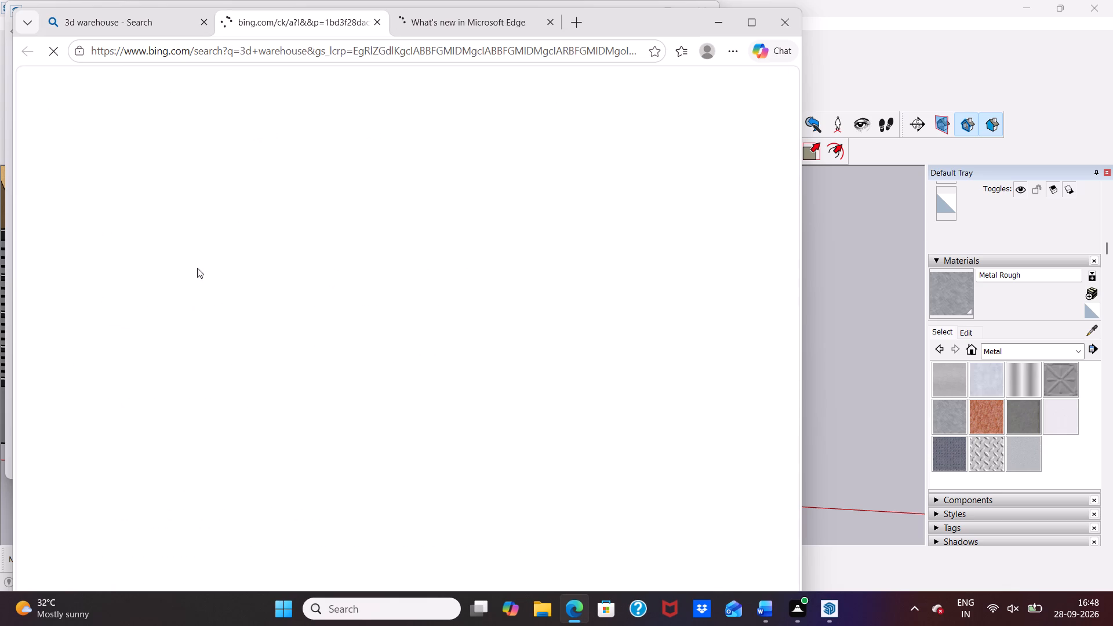
scroll(203, 264, down, 4)
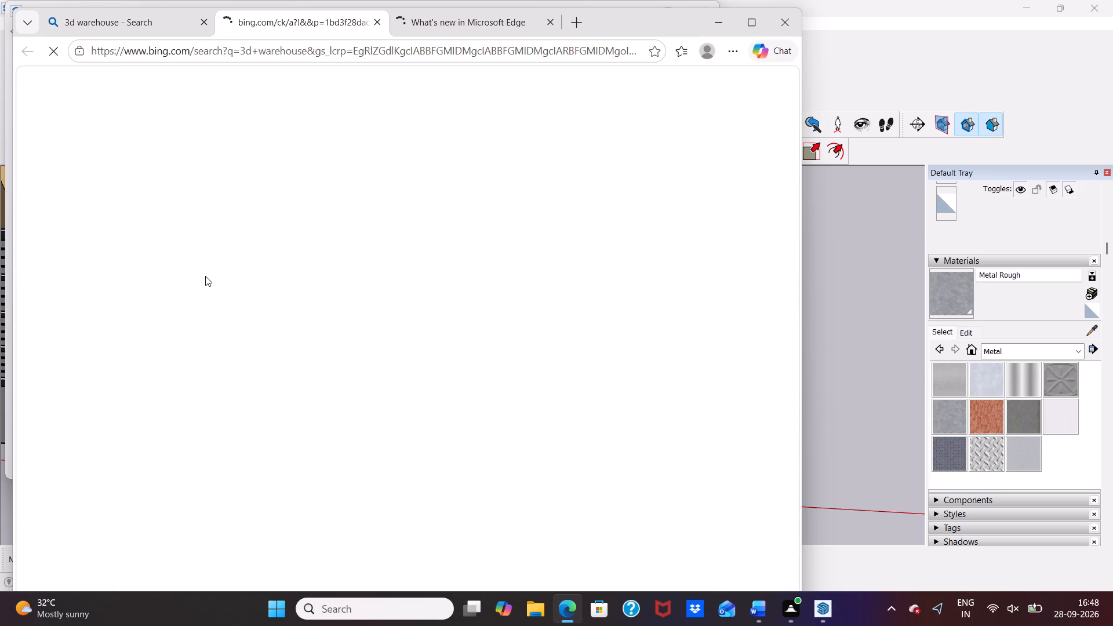
scroll(207, 276, up, 1)
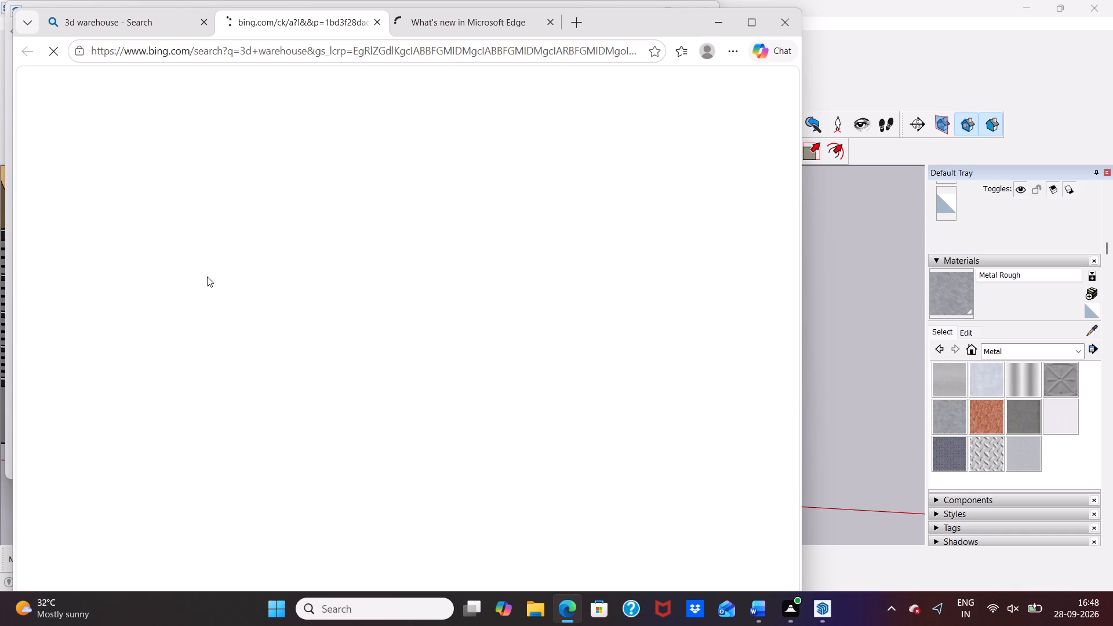
scroll(209, 283, down, 9)
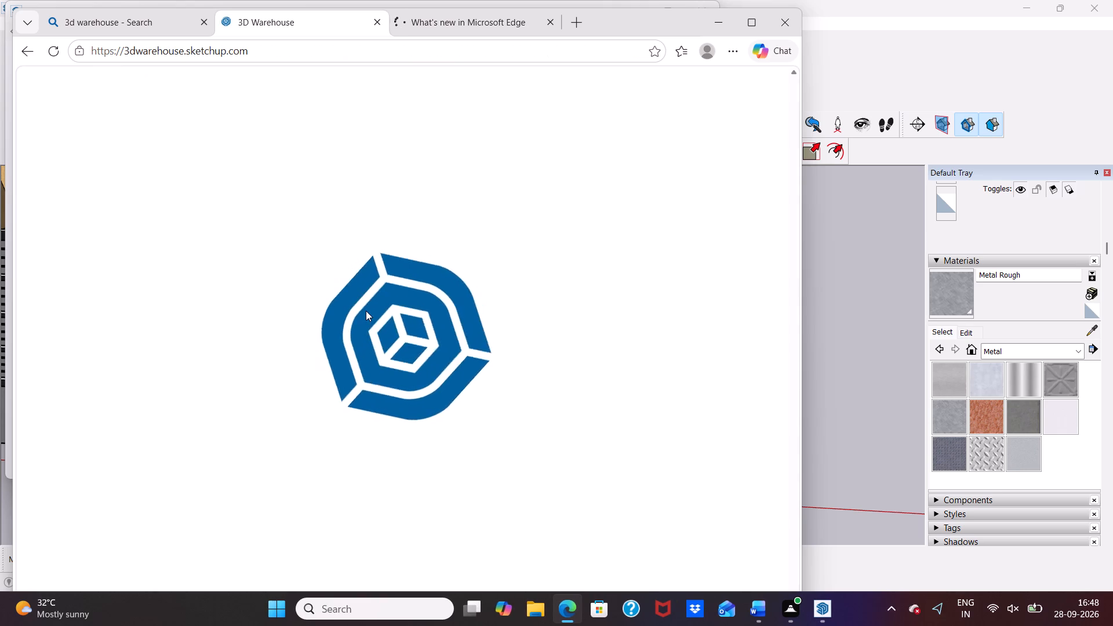
scroll(359, 354, down, 3)
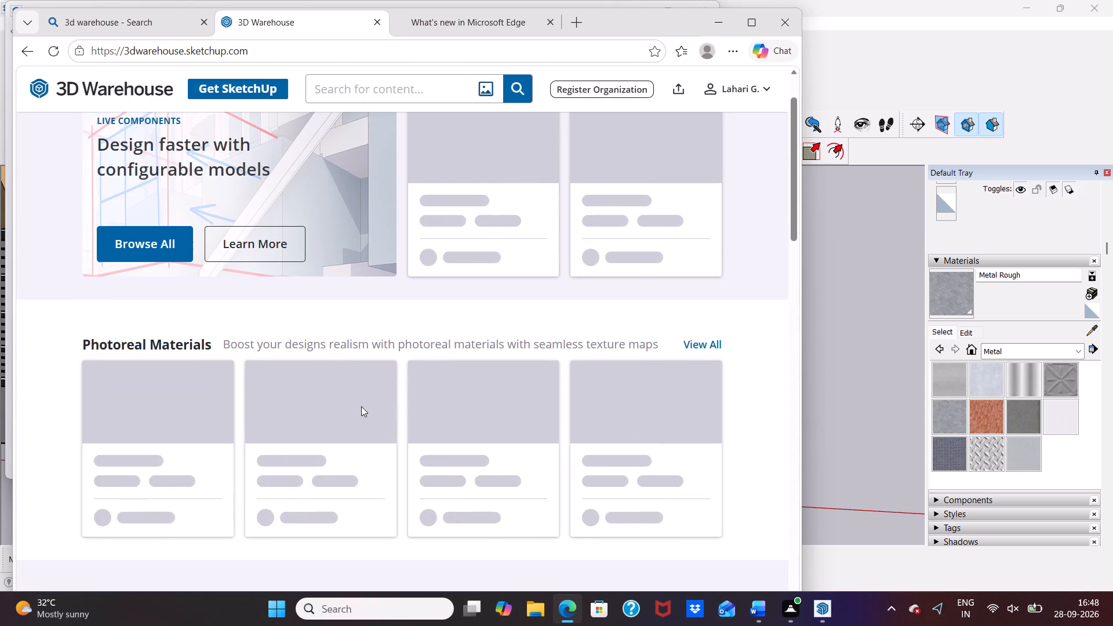
scroll(294, 385, down, 3)
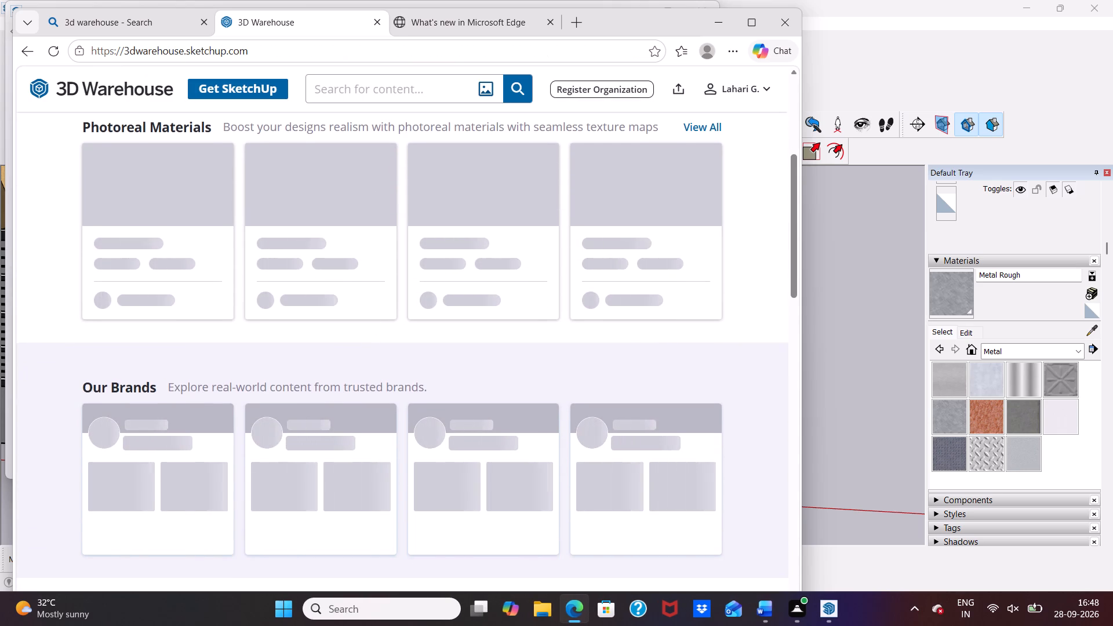
Search 3D Warehouse for GARDEN FLOWERS.
click(423, 94)
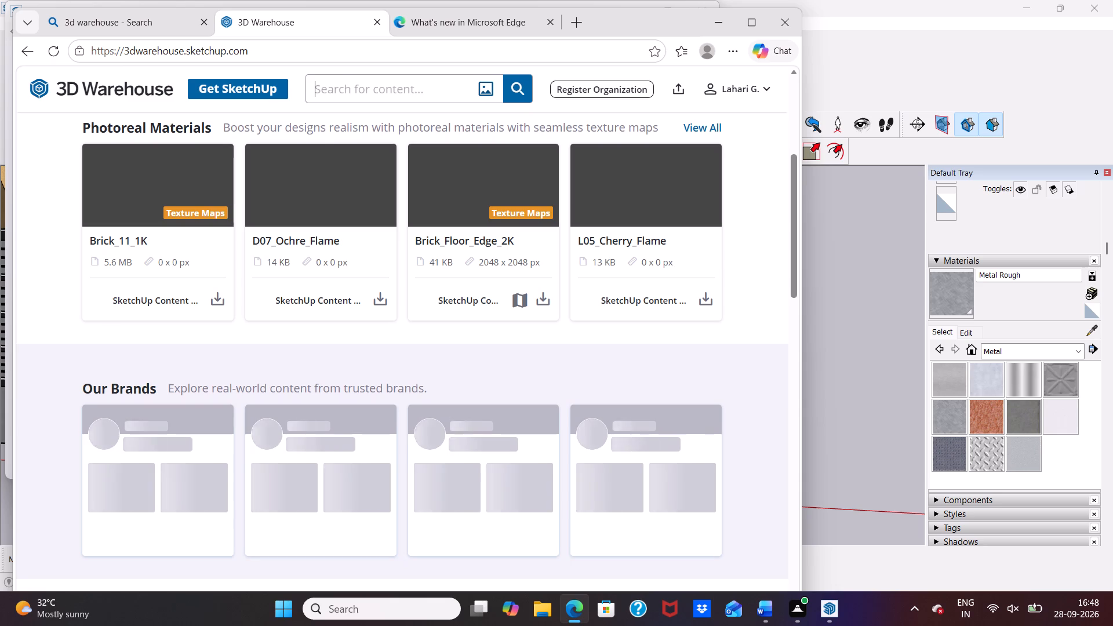
click(415, 79)
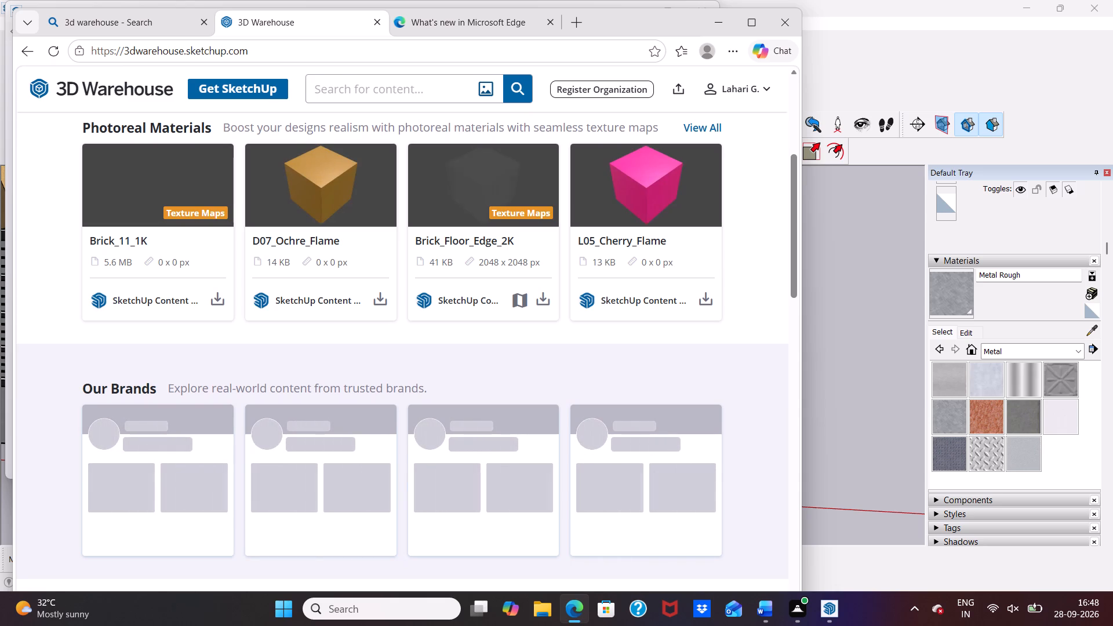
text(GAR)
text(DWE)
key(BackSpace)
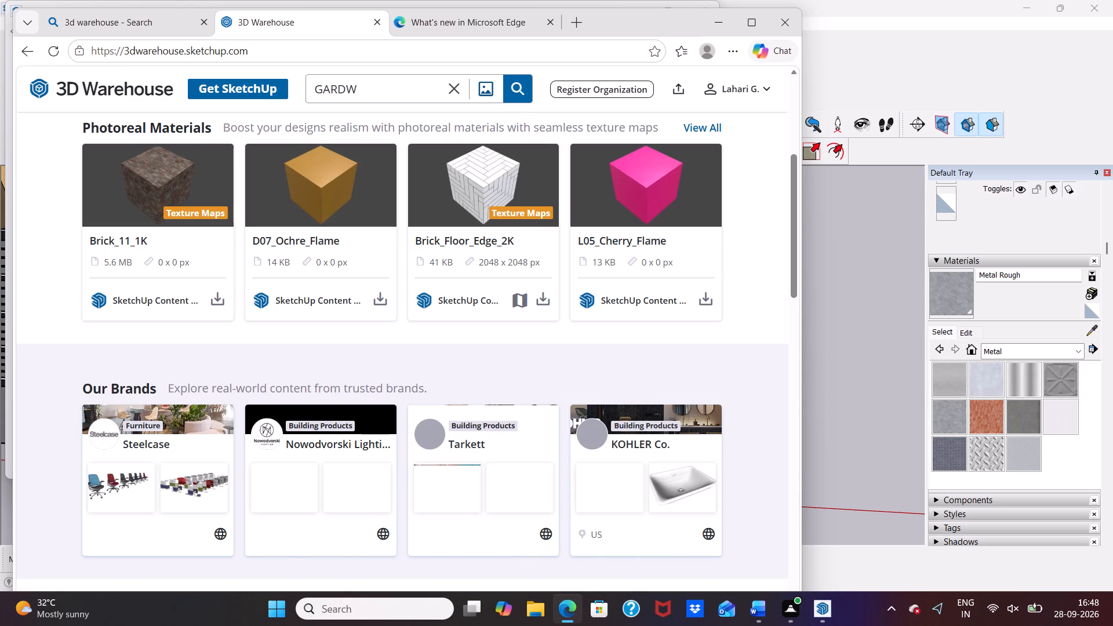
key(BackSpace)
key(r)
key(BackSpace)
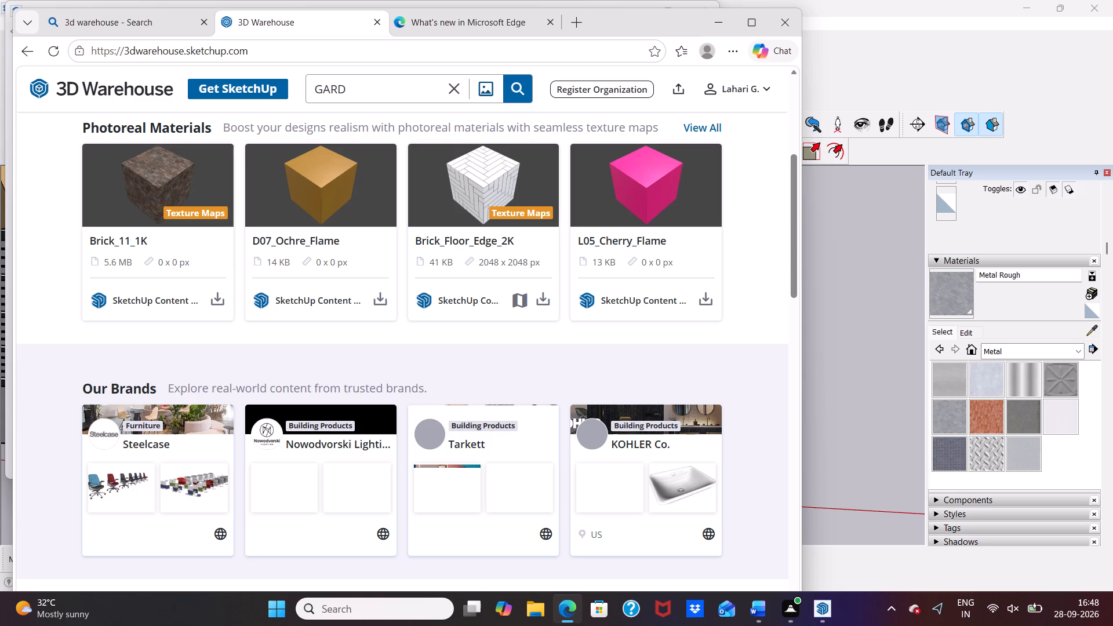
text(EN)
key(space)
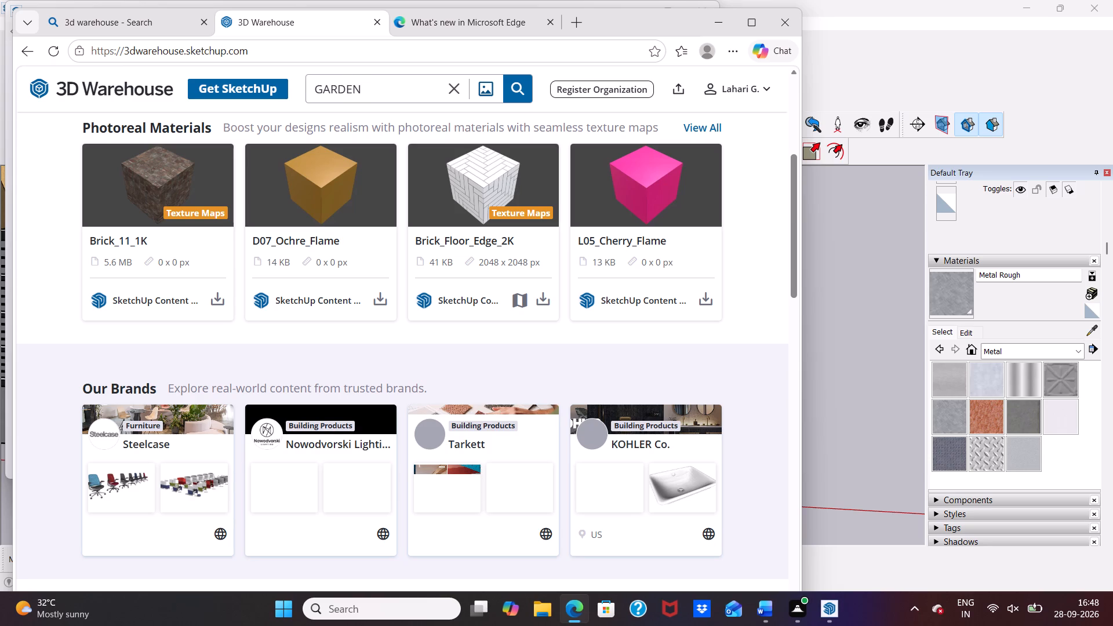
text(FLO)
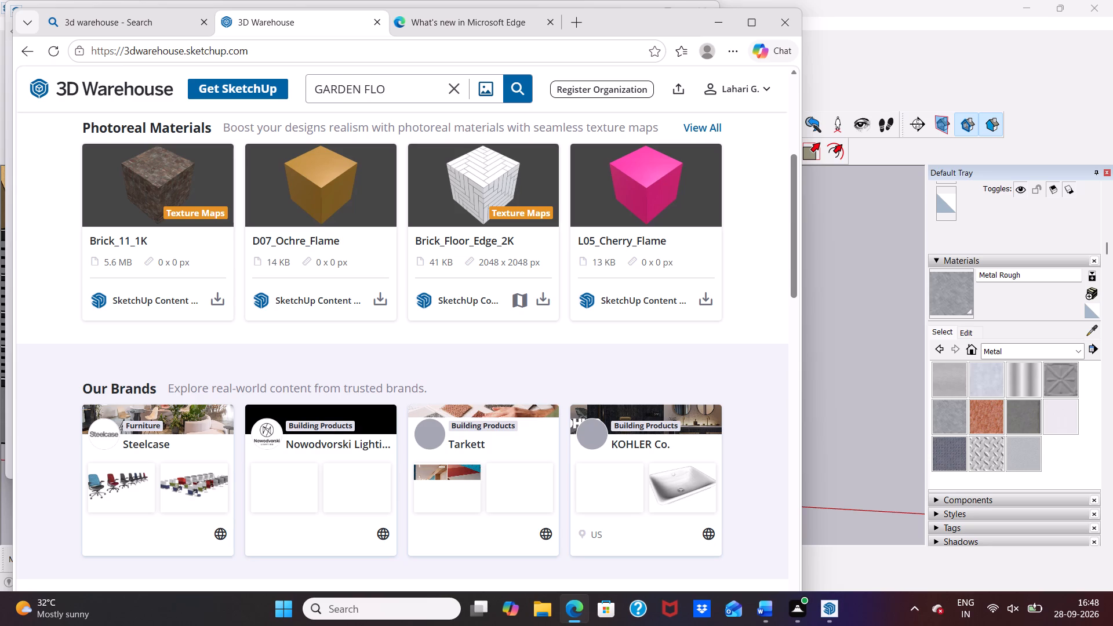
text(WERS)
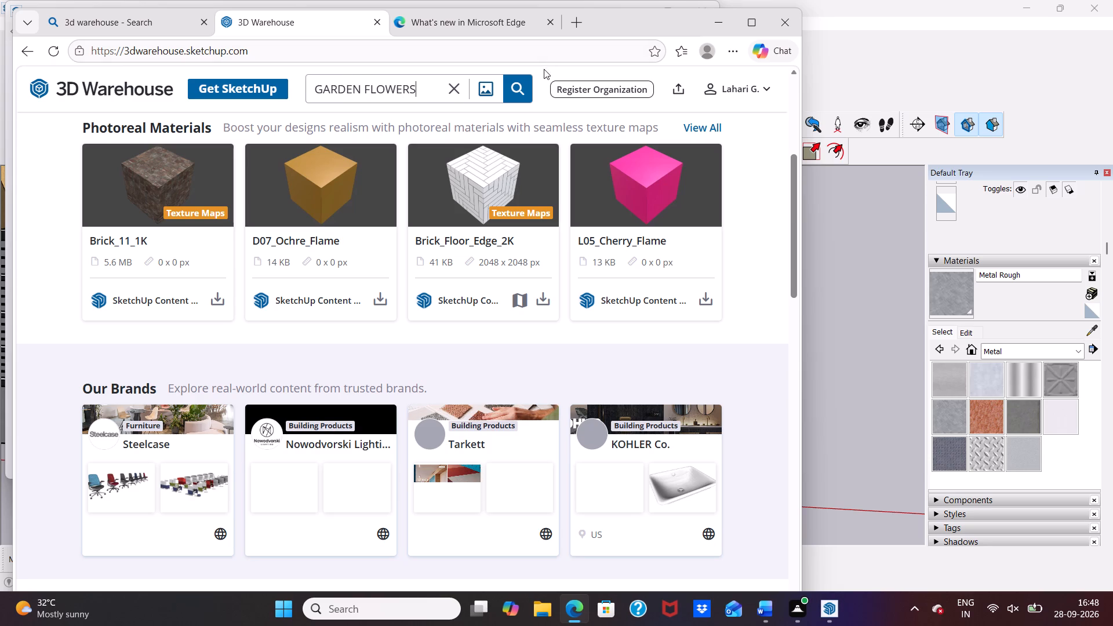
click(517, 81)
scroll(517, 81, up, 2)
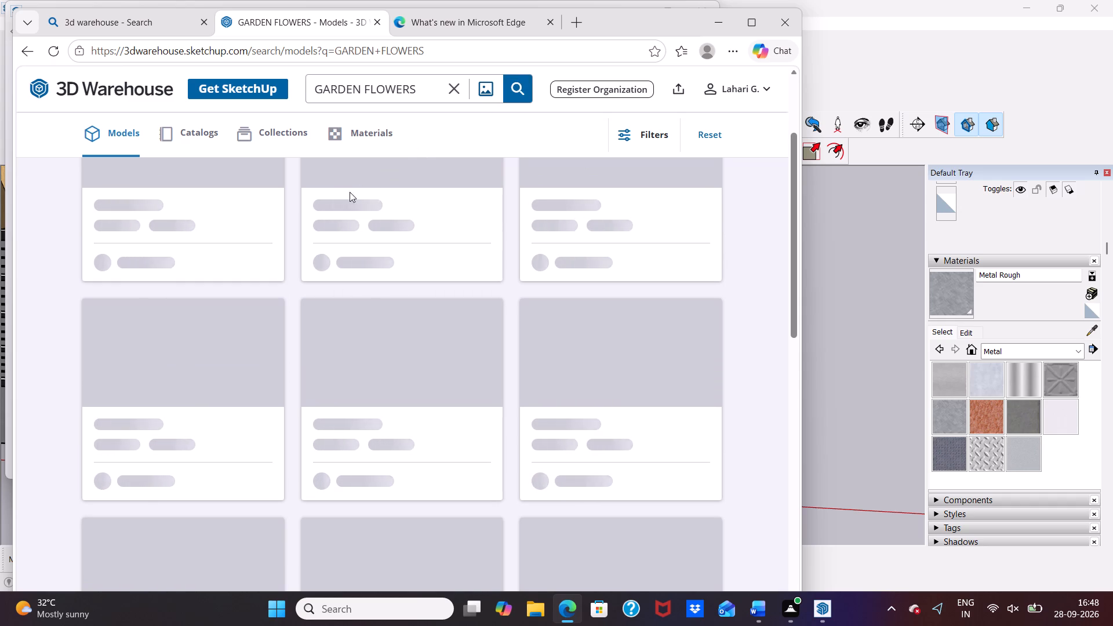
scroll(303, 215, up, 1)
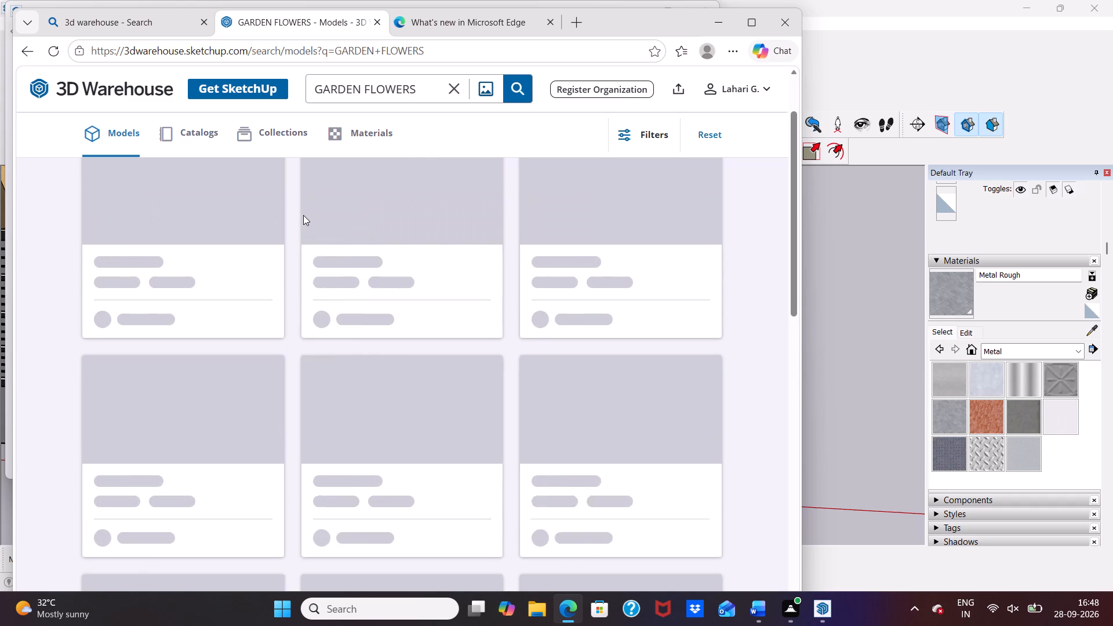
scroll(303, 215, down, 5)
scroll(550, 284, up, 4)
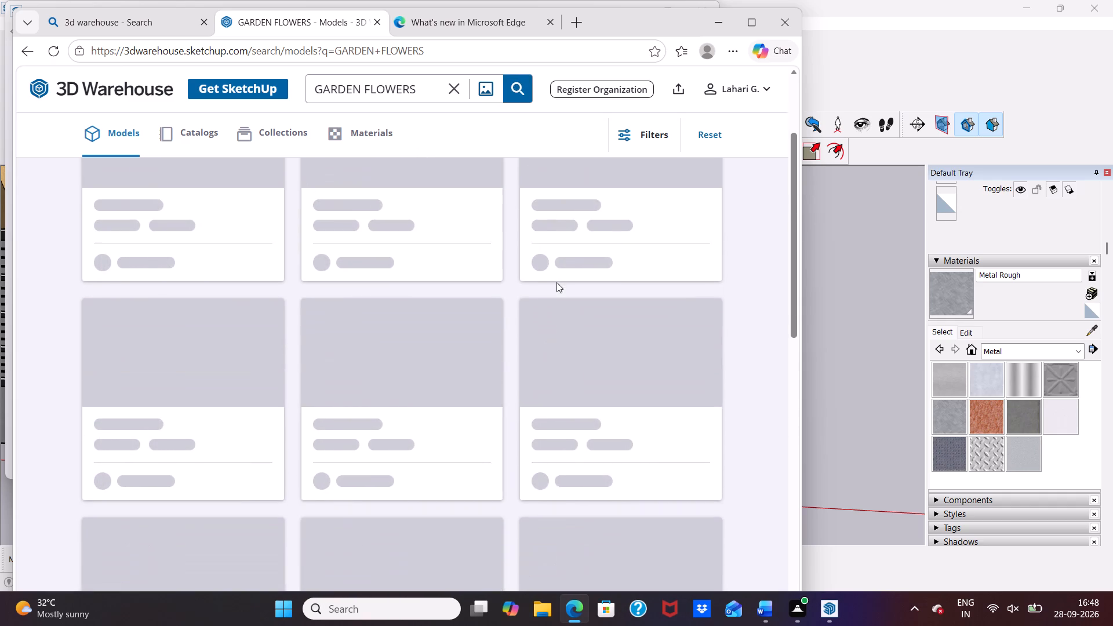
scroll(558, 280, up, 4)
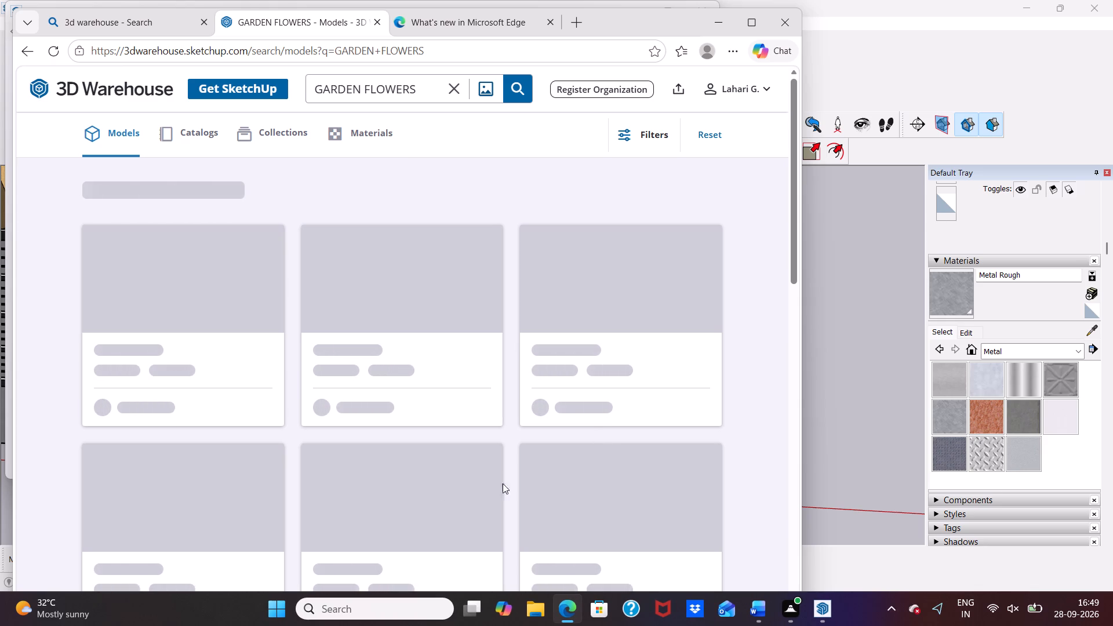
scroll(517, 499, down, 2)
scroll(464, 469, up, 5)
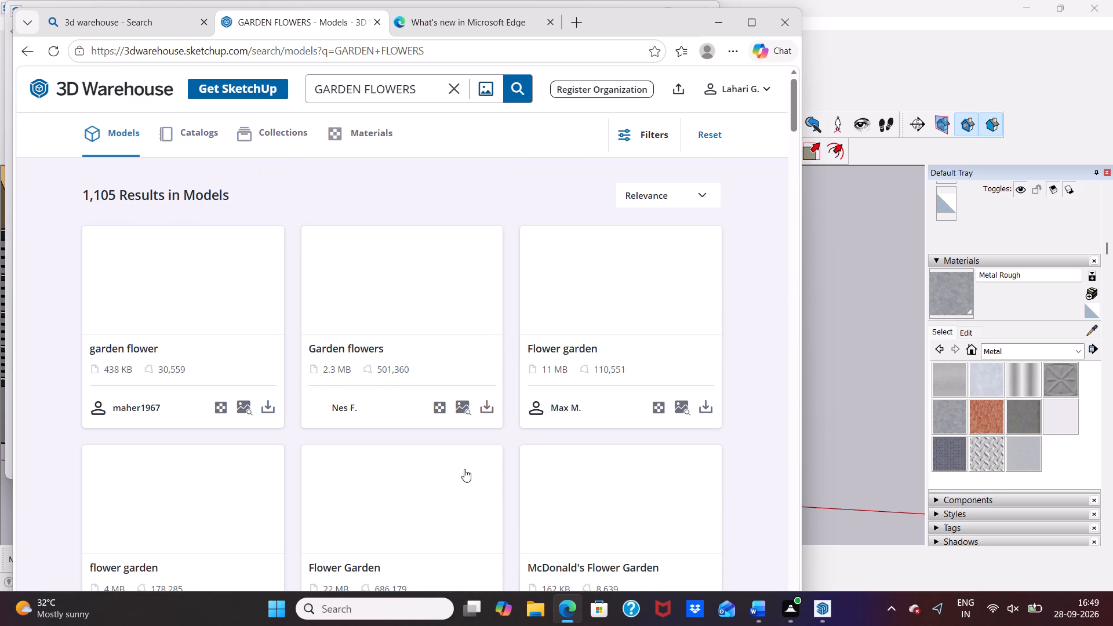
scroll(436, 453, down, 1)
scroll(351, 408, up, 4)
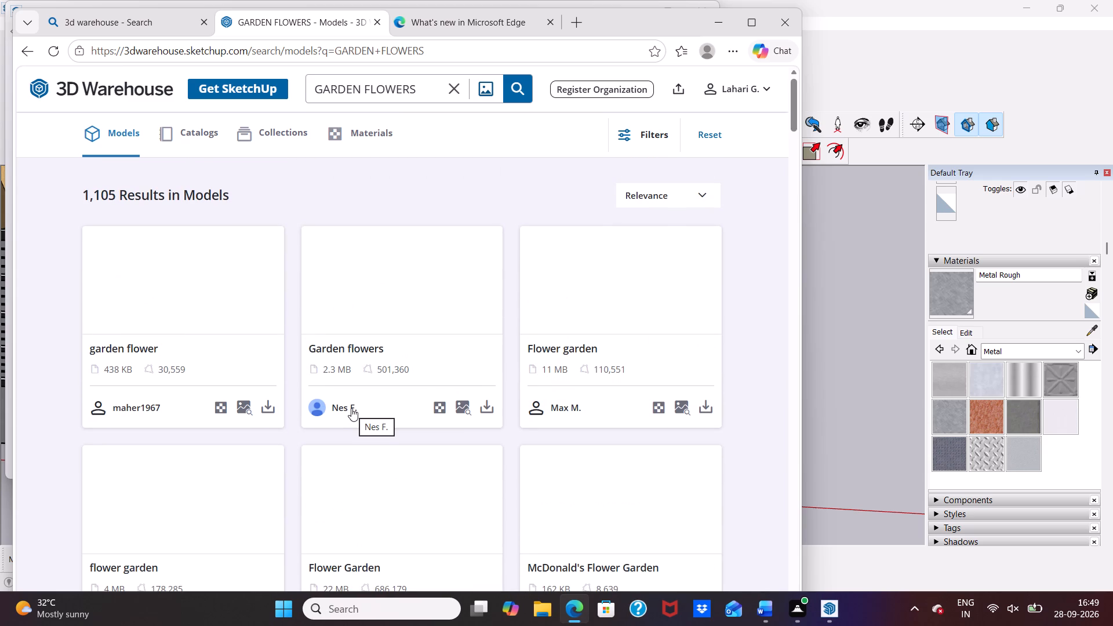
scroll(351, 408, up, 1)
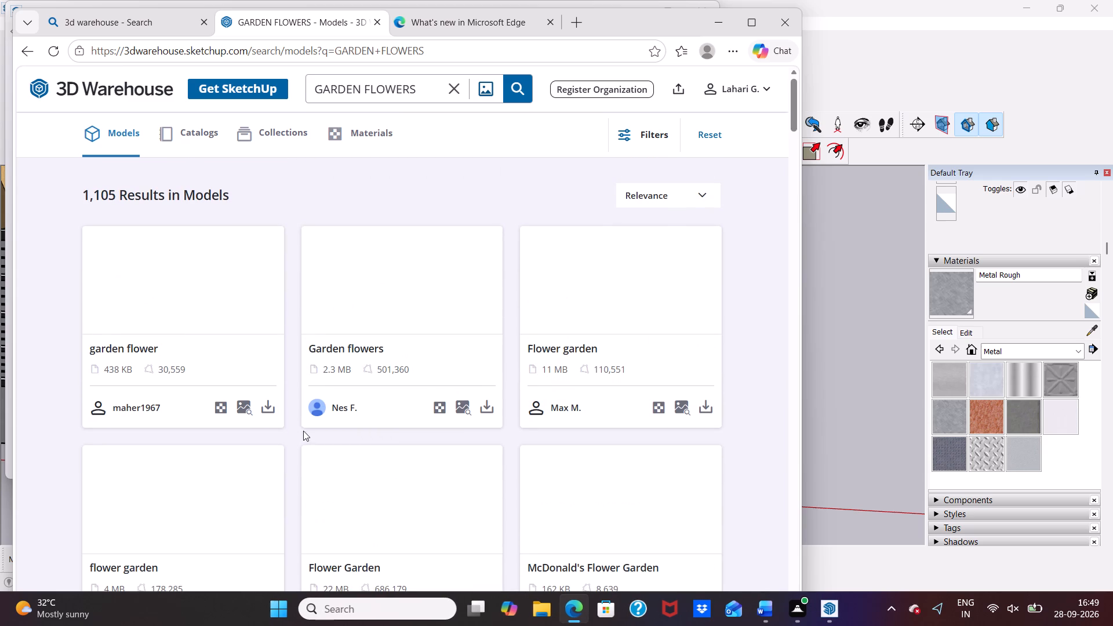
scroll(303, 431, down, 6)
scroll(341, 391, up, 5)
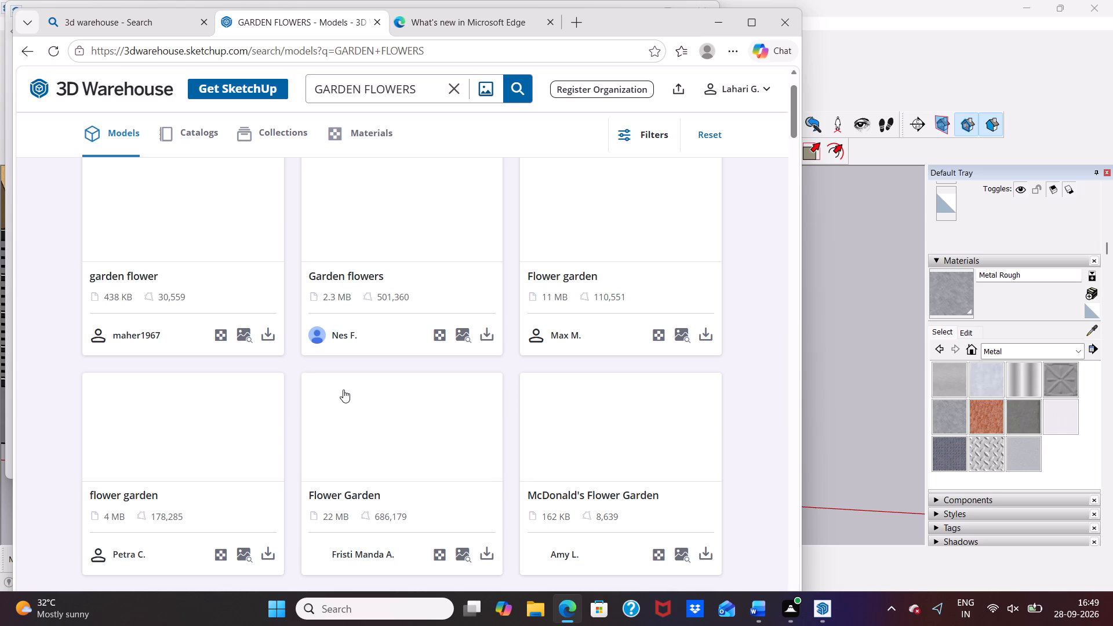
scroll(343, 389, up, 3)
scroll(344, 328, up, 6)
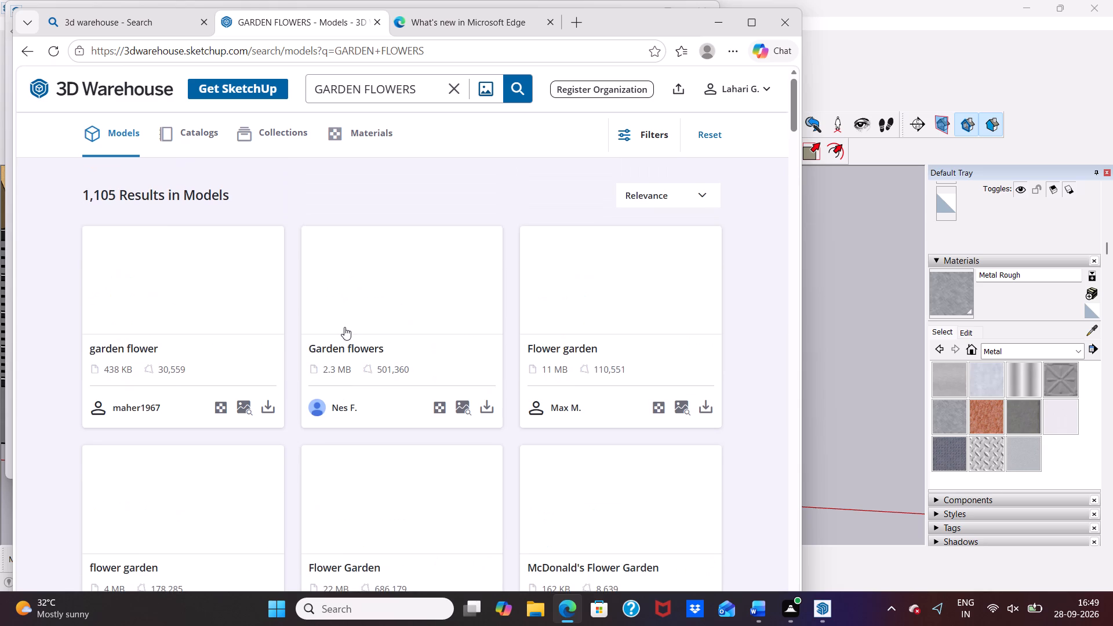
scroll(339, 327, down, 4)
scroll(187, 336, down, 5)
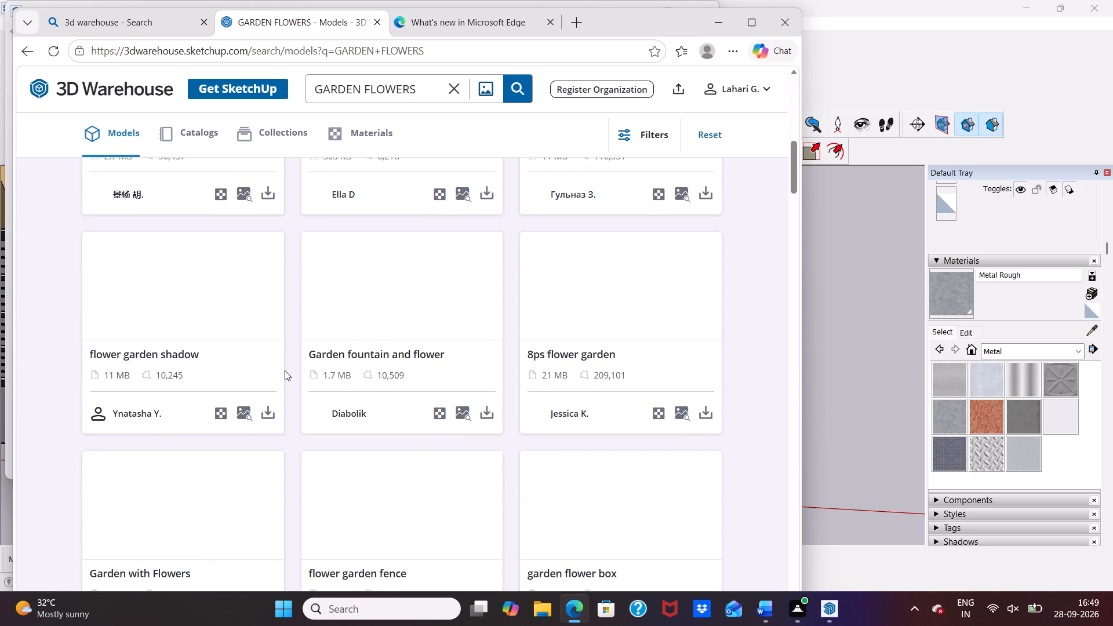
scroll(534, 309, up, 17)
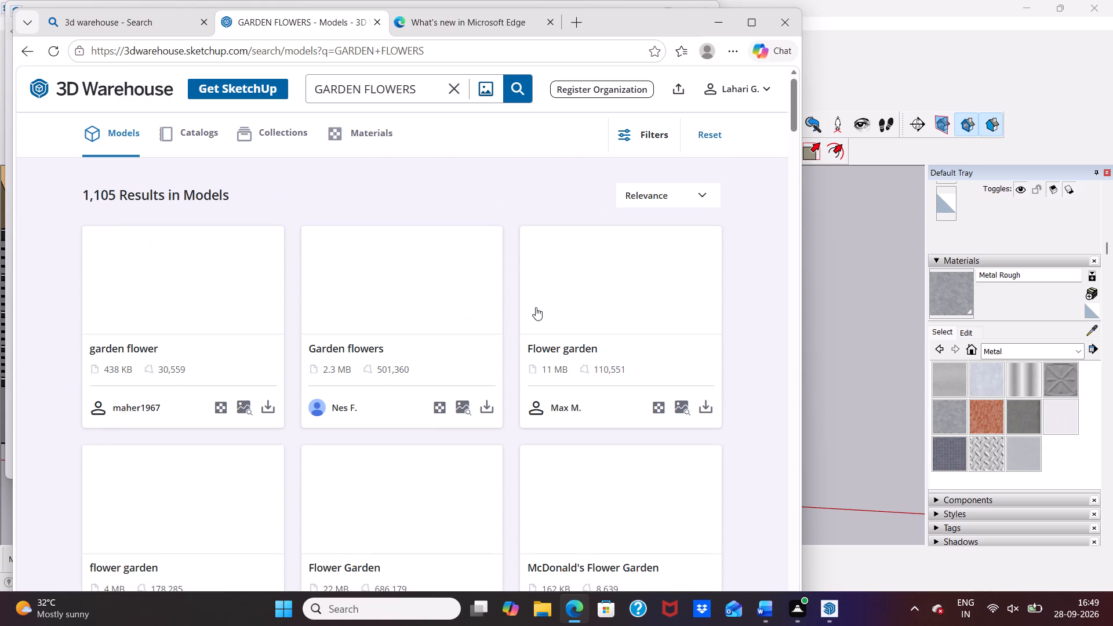
Browse the GARDEN FLOWERS model results down to the end of the loaded listings, looking for flower models that suit the house garden.
scroll(536, 307, down, 7)
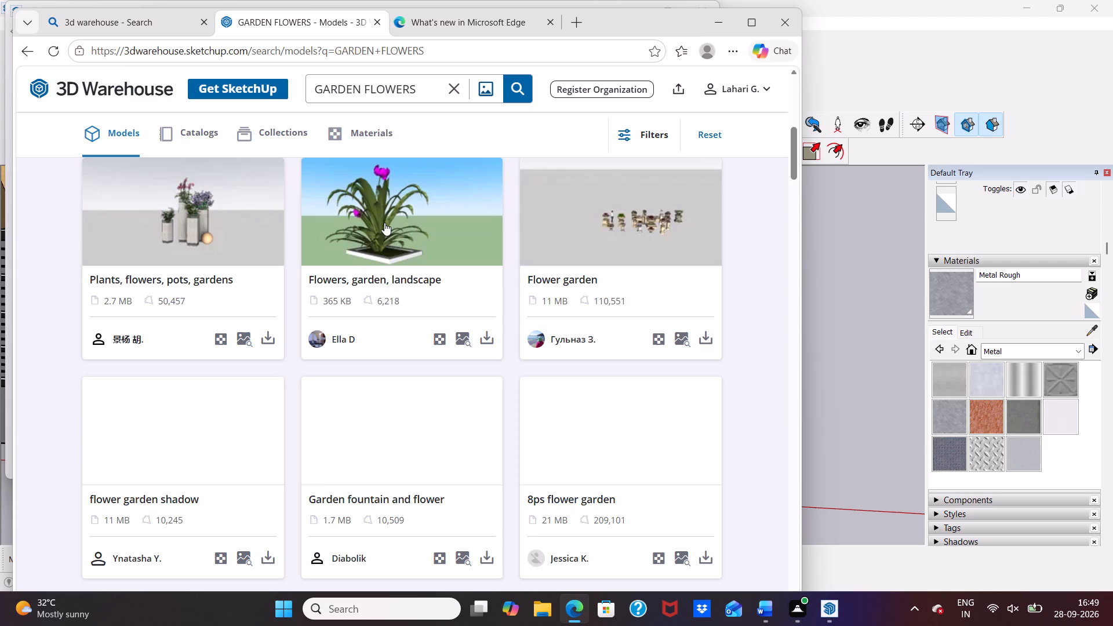
scroll(408, 216, down, 4)
scroll(434, 299, up, 11)
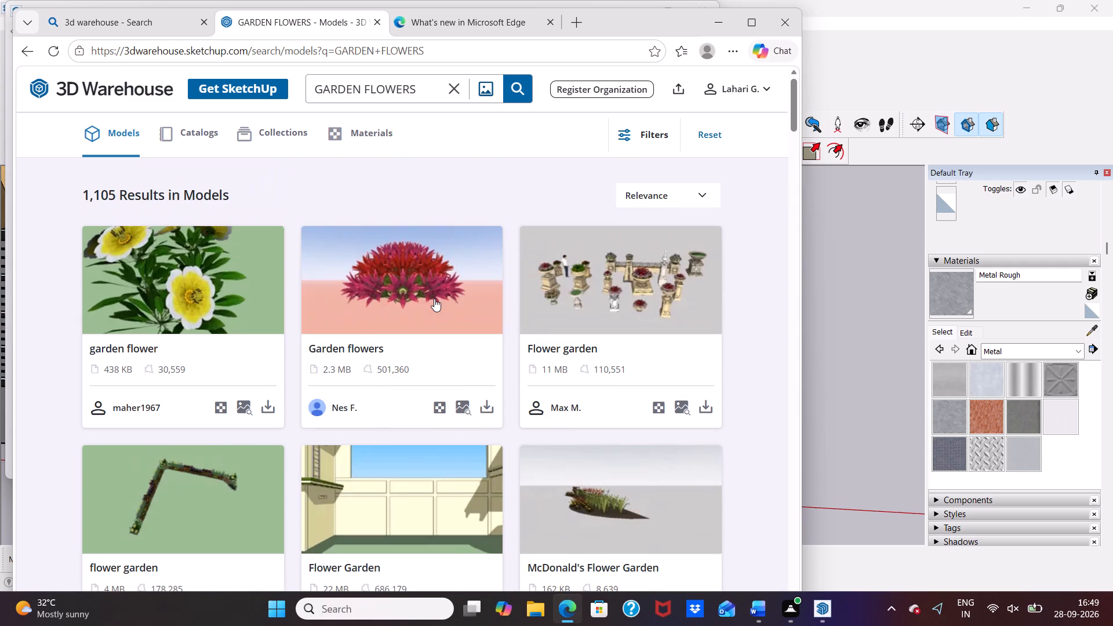
scroll(234, 294, down, 3)
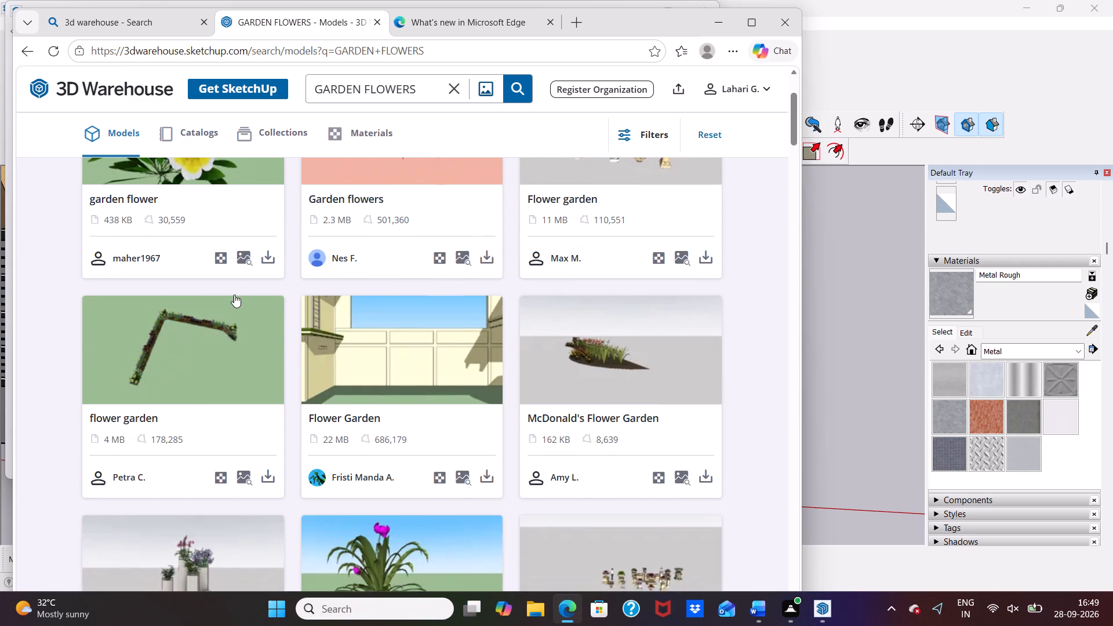
scroll(346, 310, down, 8)
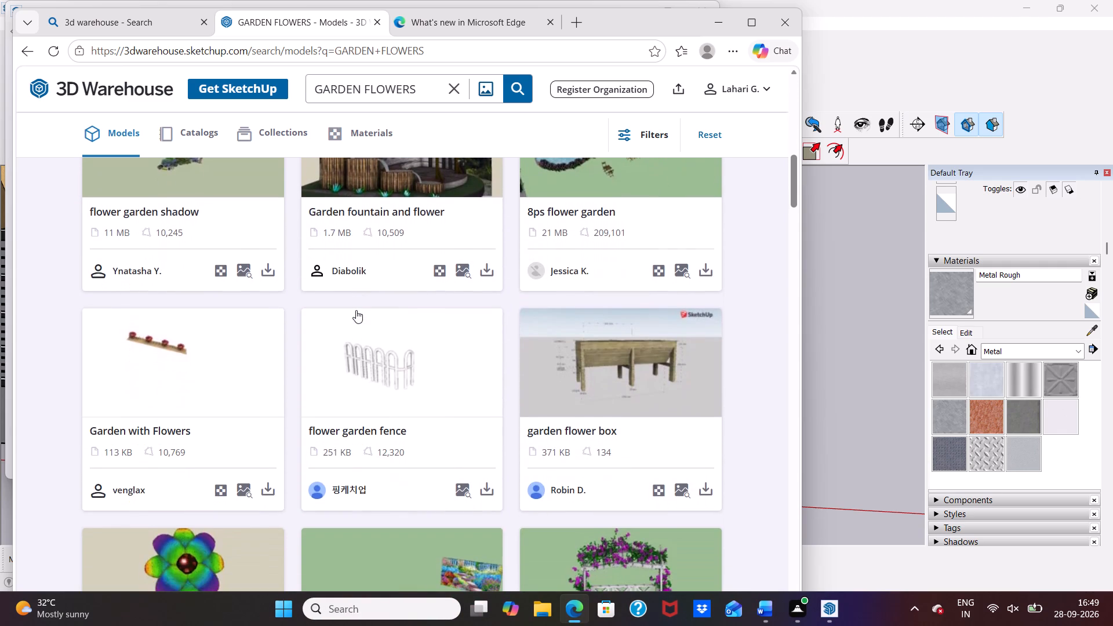
scroll(356, 310, down, 6)
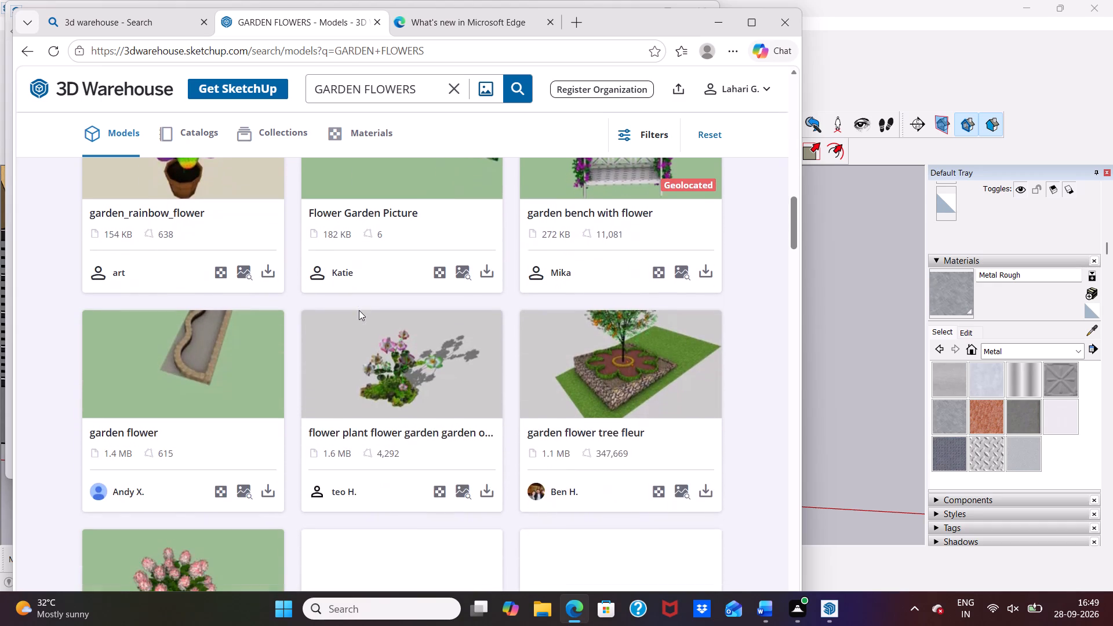
scroll(359, 310, down, 5)
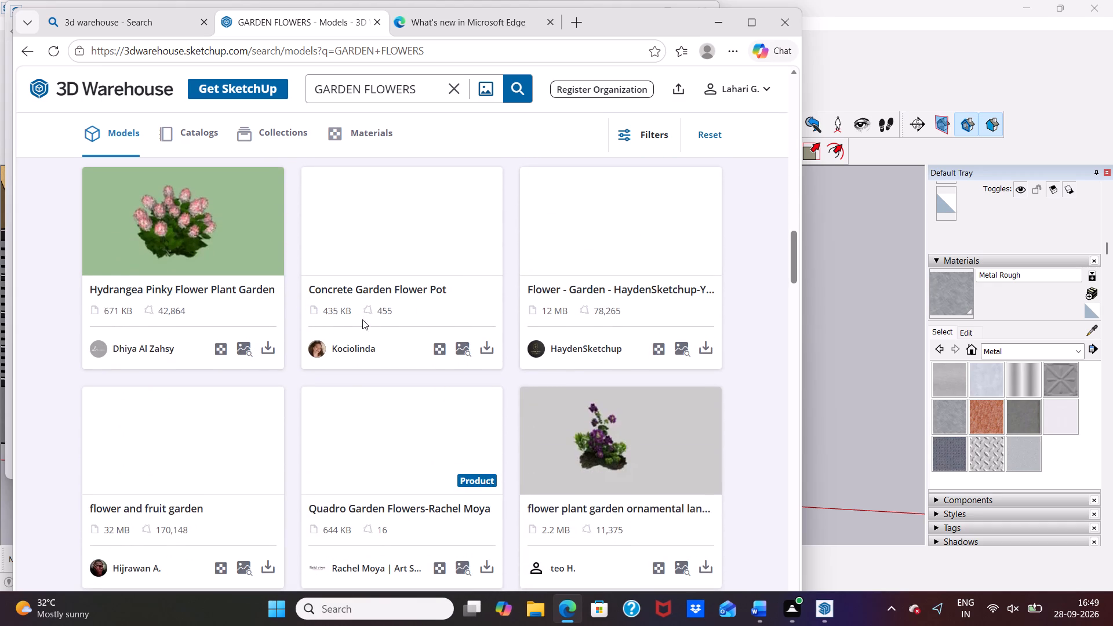
scroll(391, 326, down, 5)
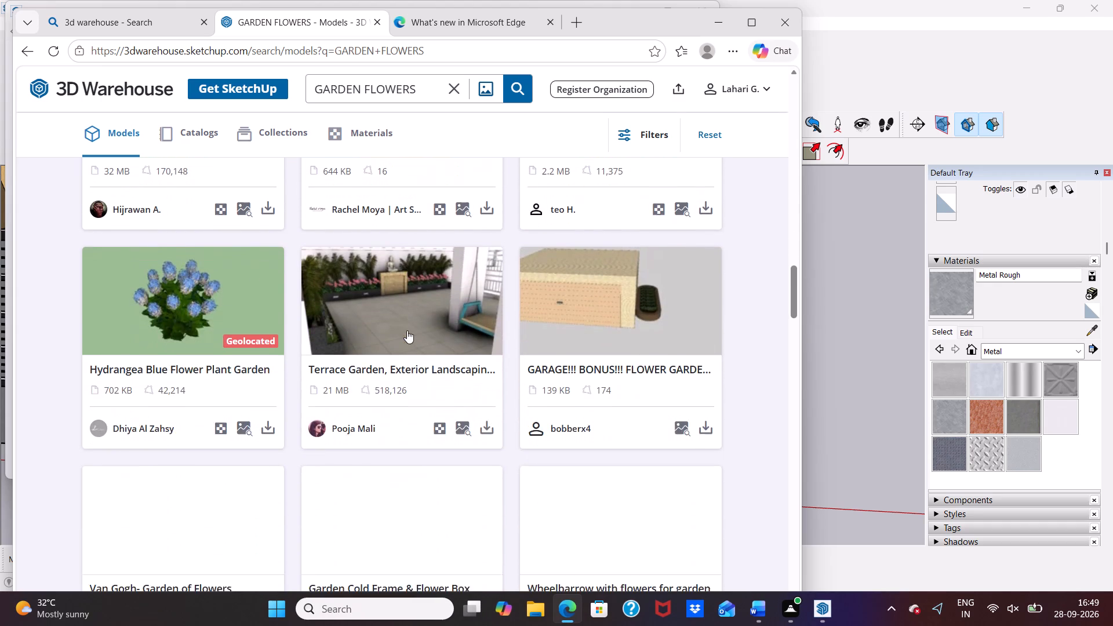
scroll(405, 339, up, 5)
scroll(404, 329, down, 1)
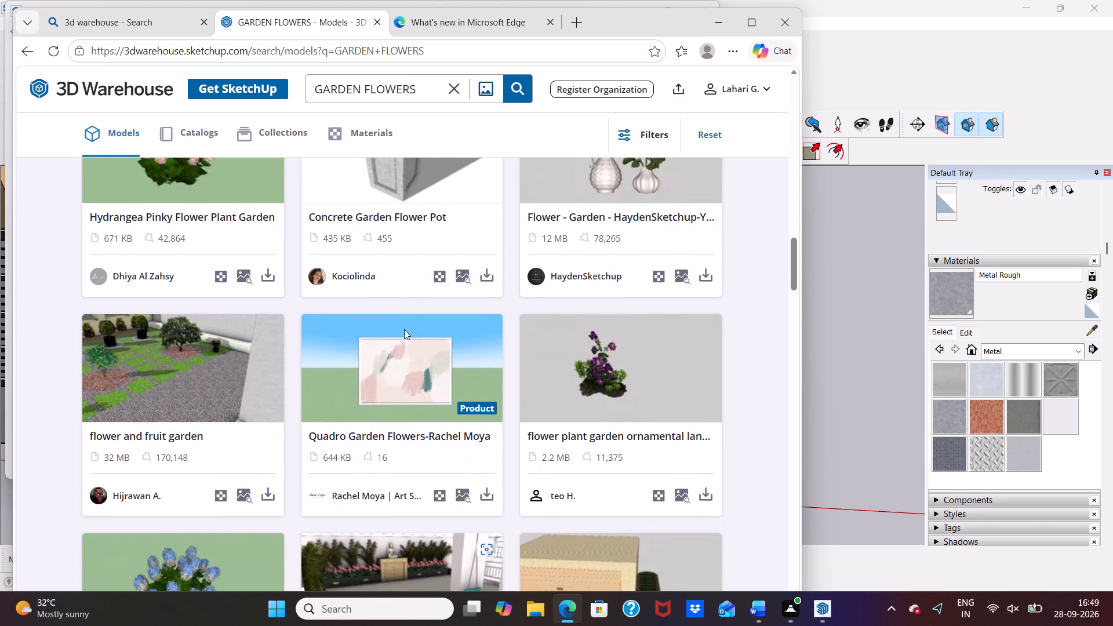
scroll(404, 329, down, 7)
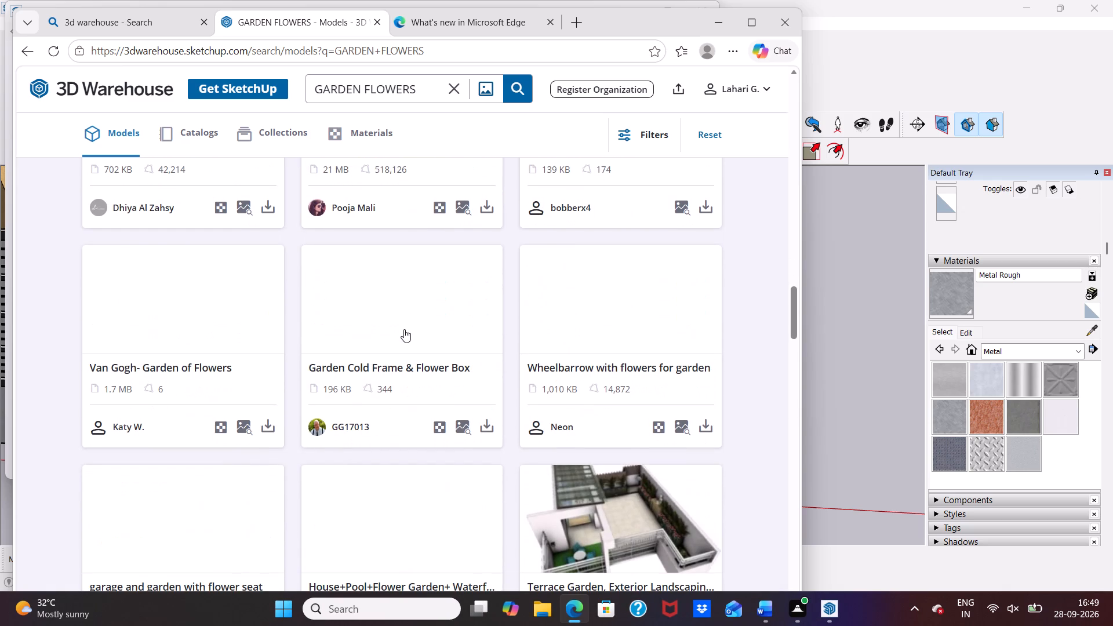
scroll(404, 329, up, 2)
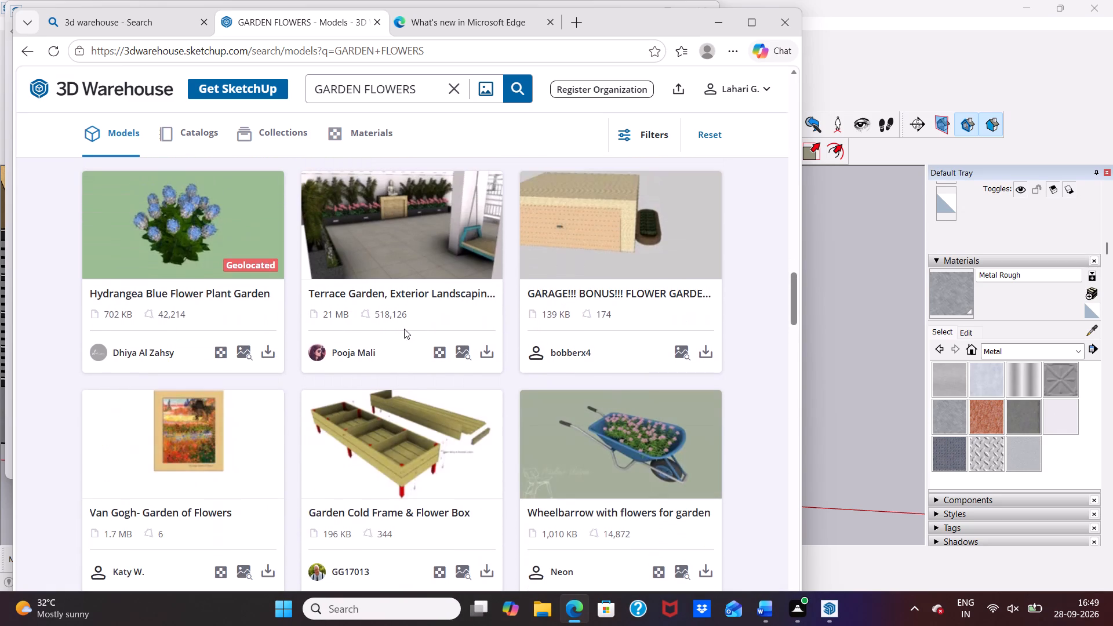
scroll(404, 329, down, 6)
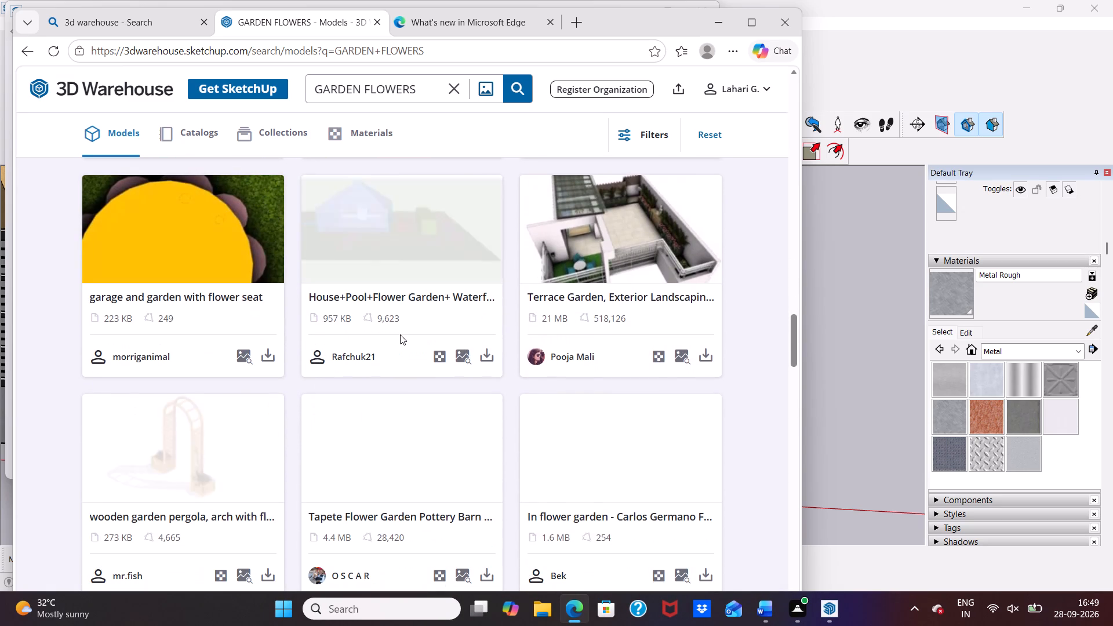
scroll(400, 334, down, 4)
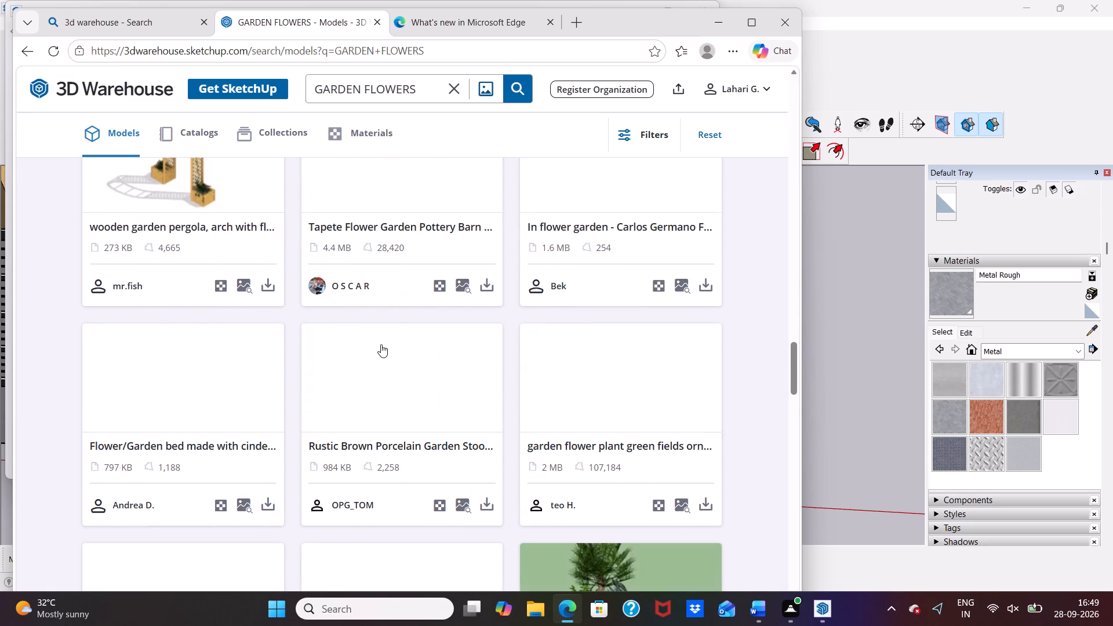
scroll(381, 344, down, 1)
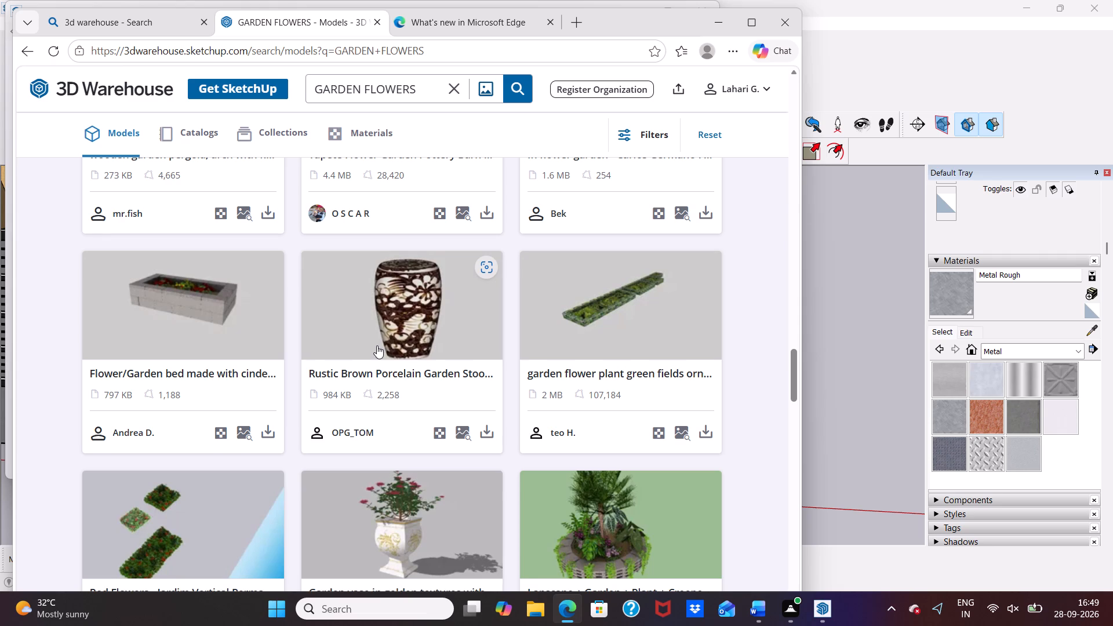
scroll(377, 345, down, 7)
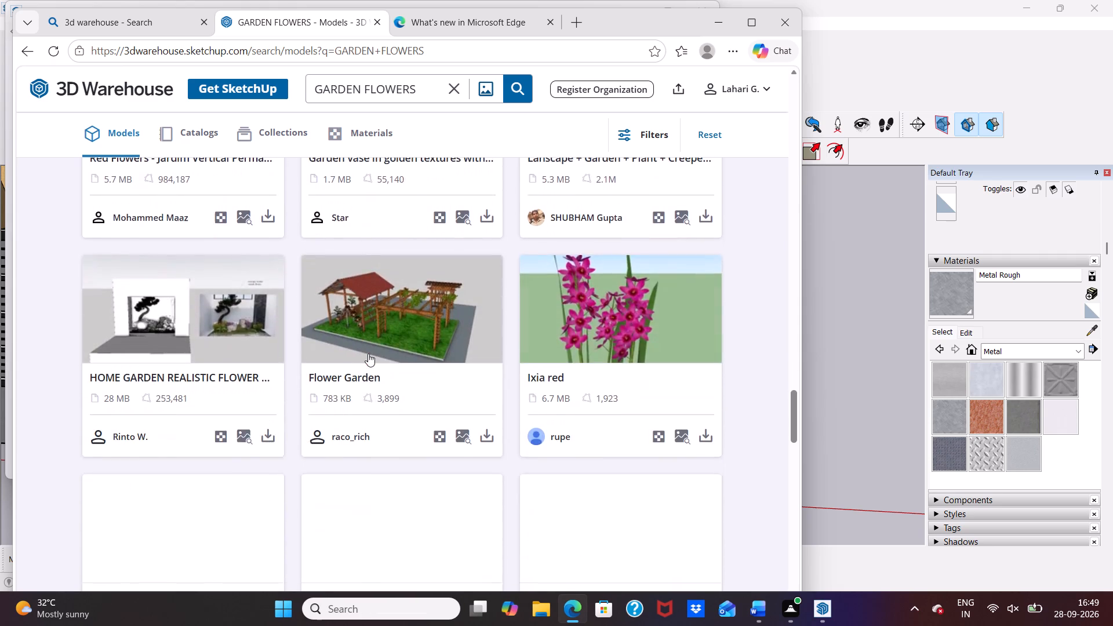
scroll(368, 354, down, 6)
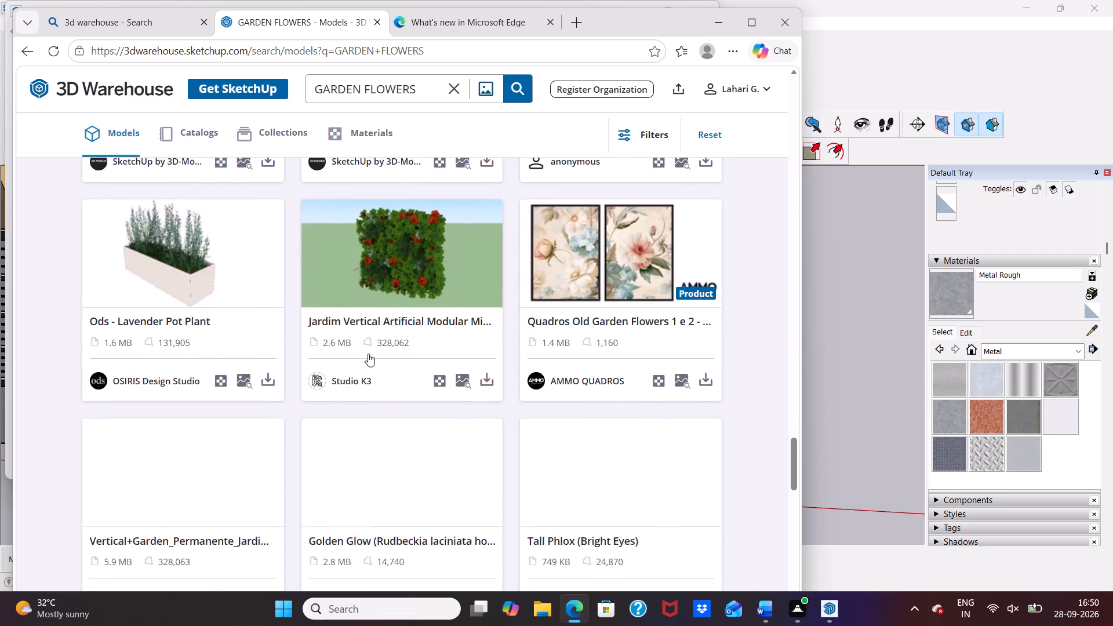
scroll(368, 354, down, 5)
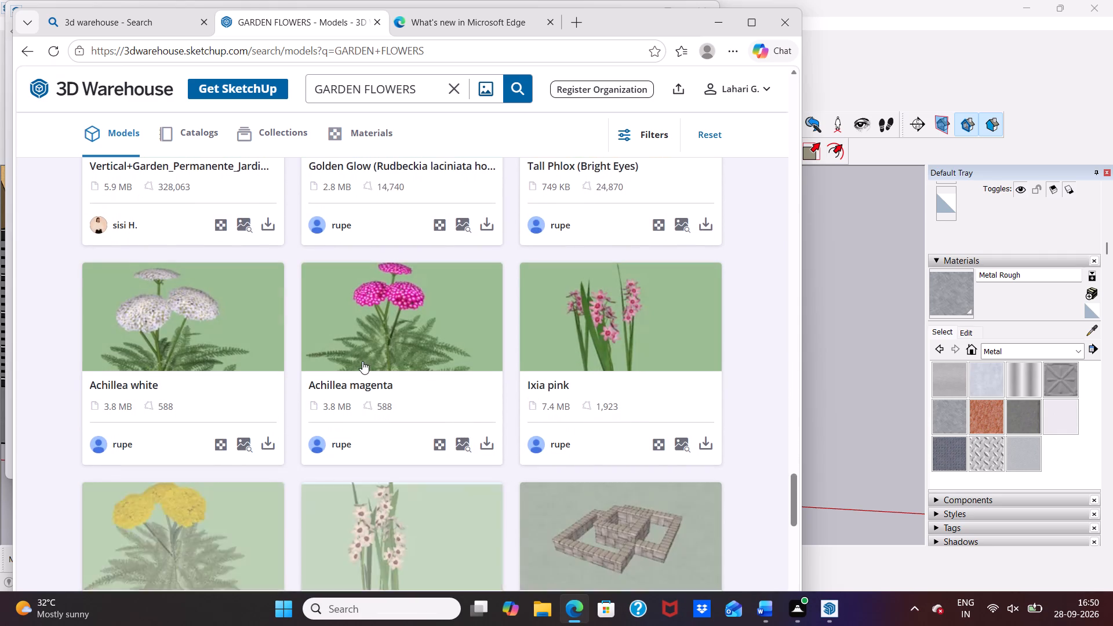
scroll(362, 361, down, 8)
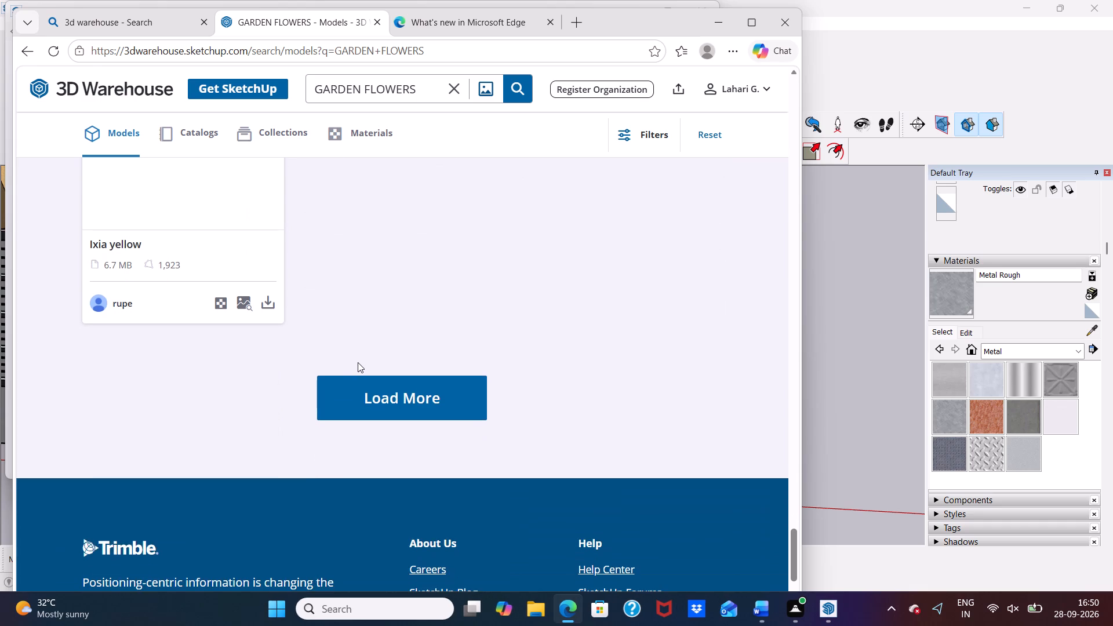
Review the loaded flower and garden models again, back toward the first results, to compare candidates for the house garden.
scroll(358, 362, up, 13)
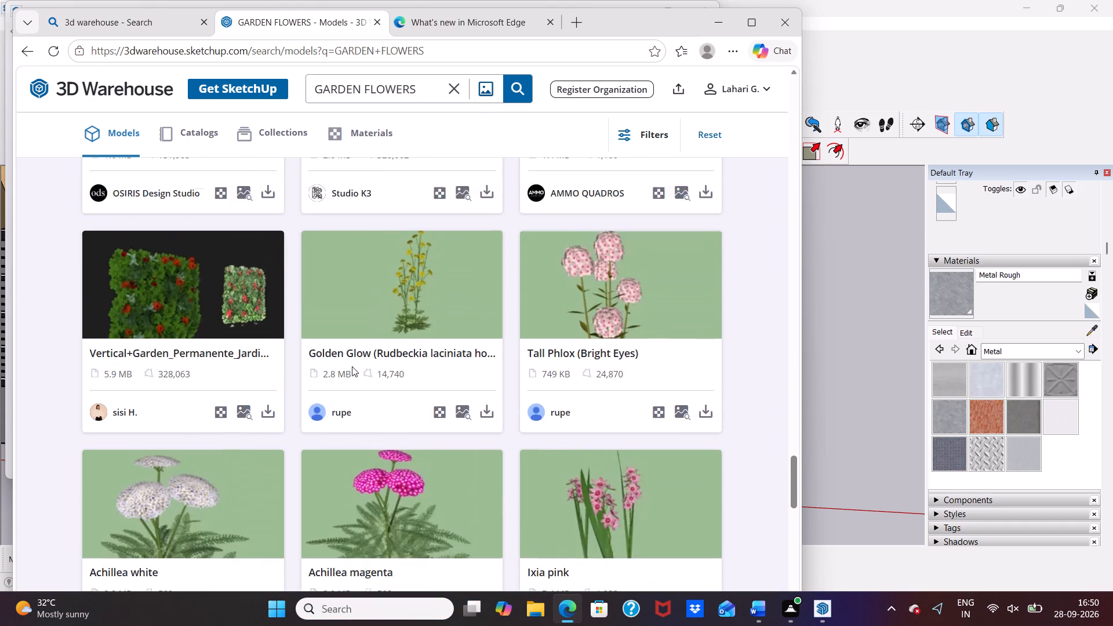
scroll(352, 366, up, 14)
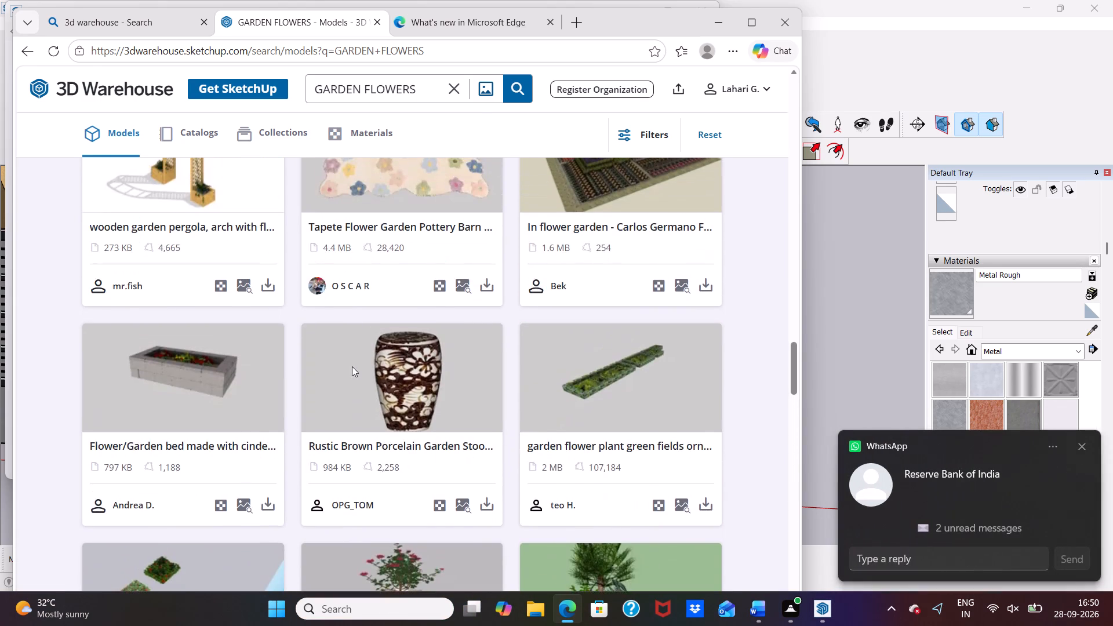
scroll(347, 367, up, 15)
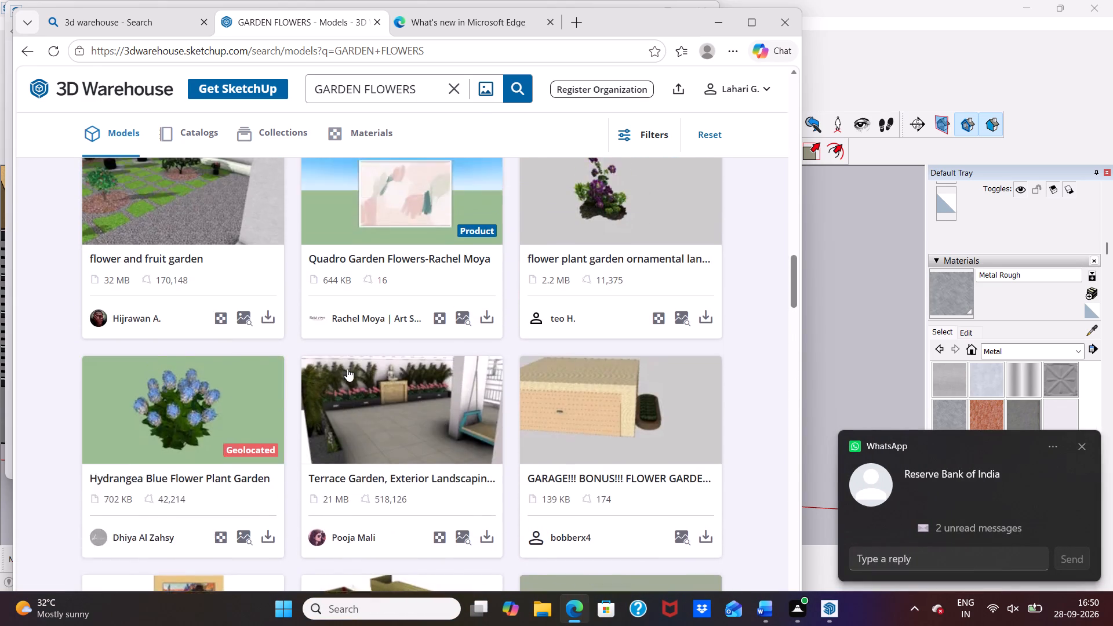
scroll(347, 369, up, 8)
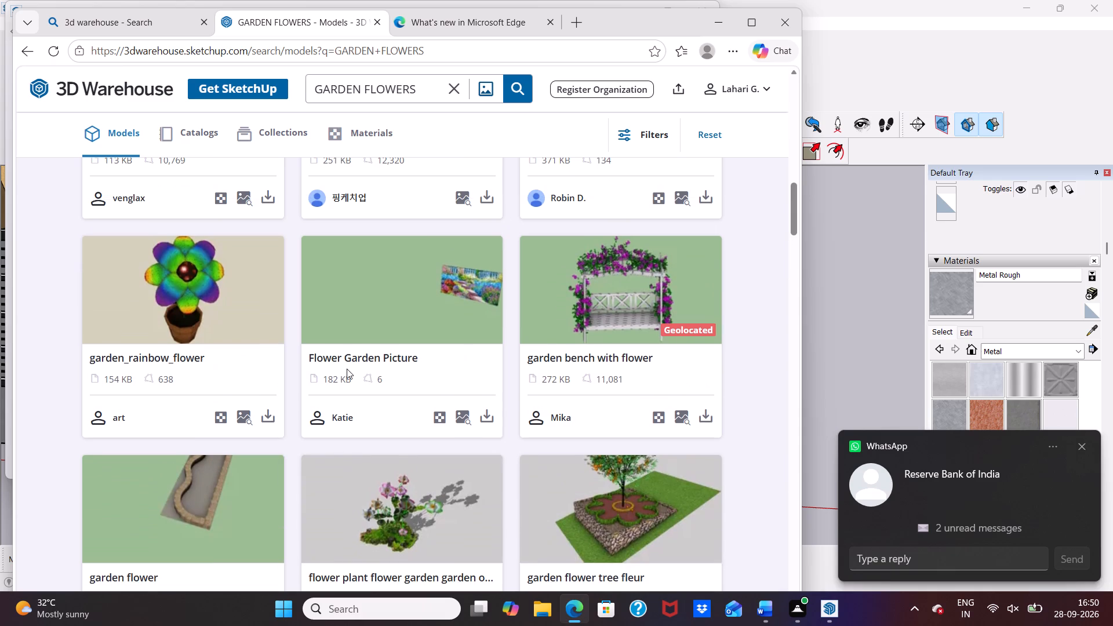
scroll(343, 372, up, 10)
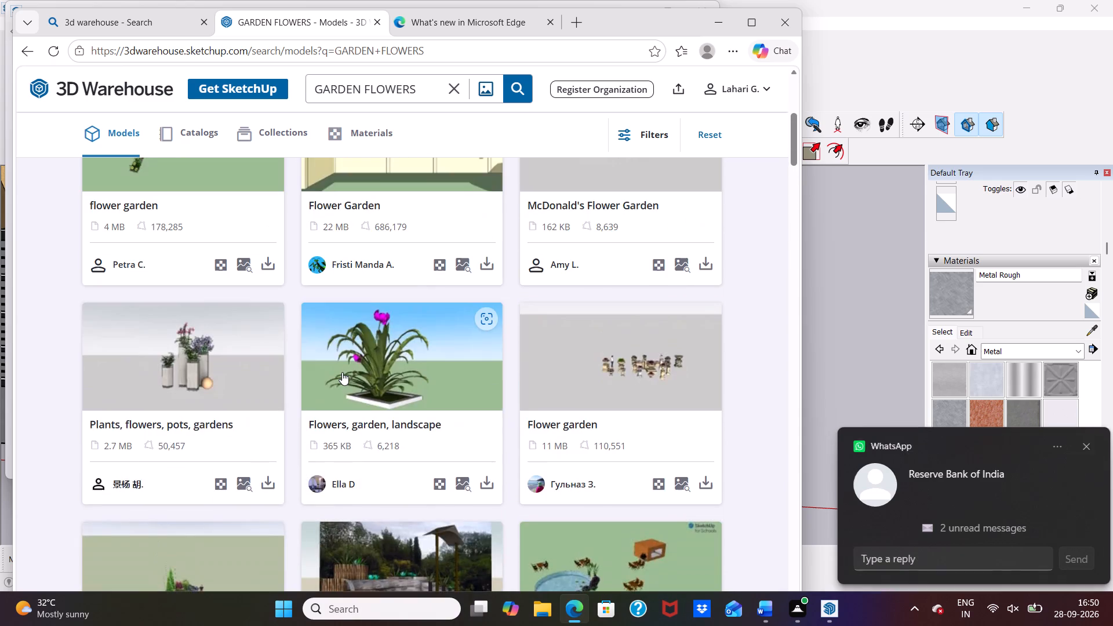
scroll(342, 372, up, 4)
scroll(271, 328, up, 7)
scroll(271, 328, down, 6)
scroll(362, 348, down, 3)
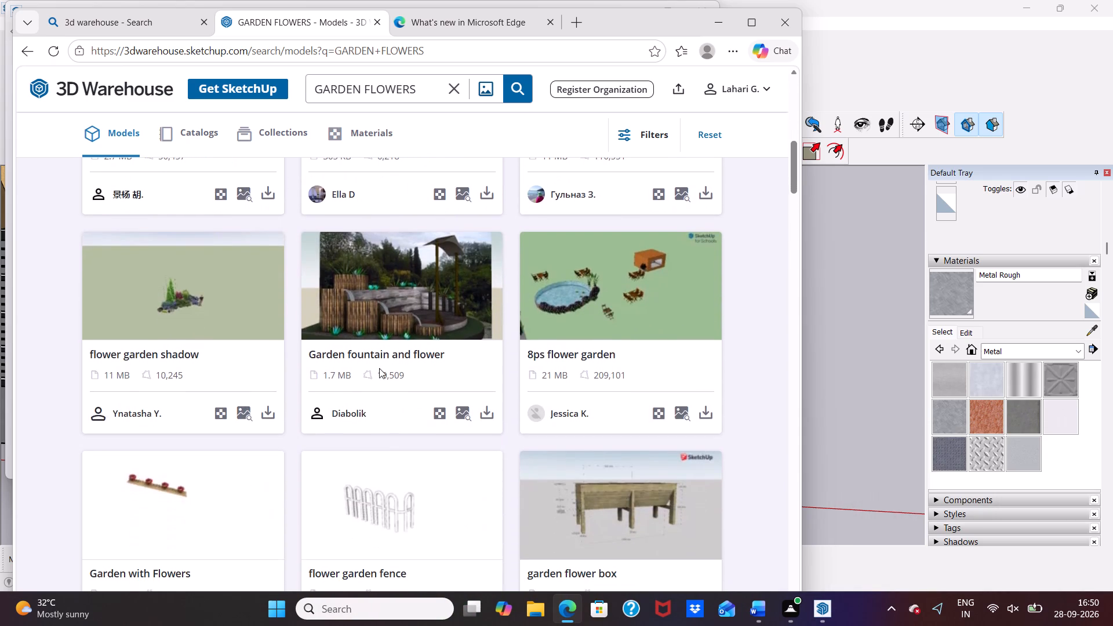
scroll(391, 358, up, 5)
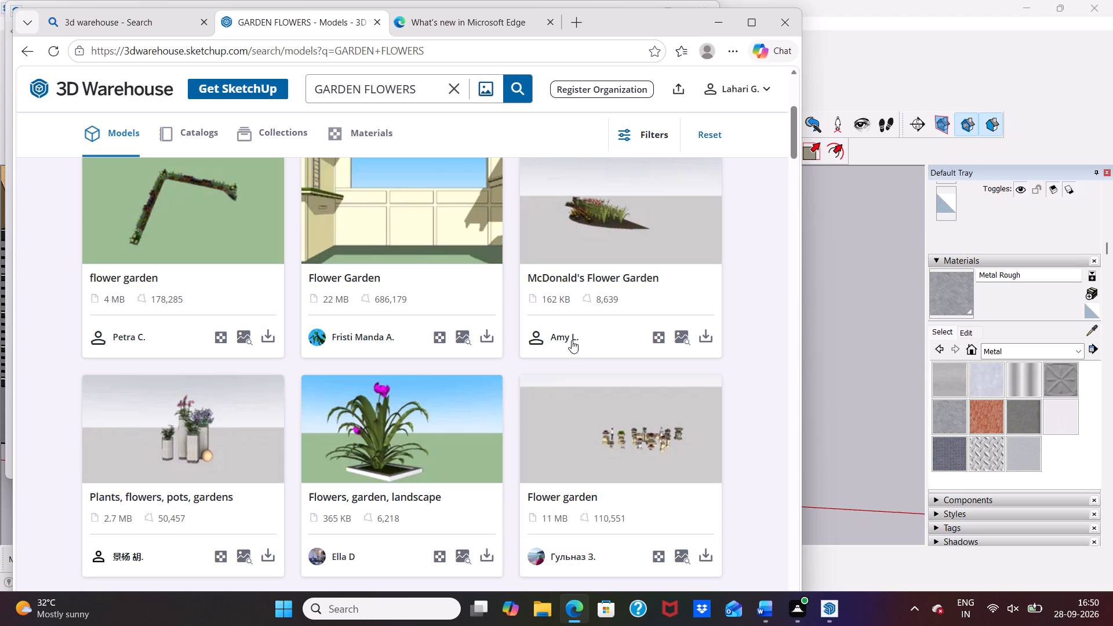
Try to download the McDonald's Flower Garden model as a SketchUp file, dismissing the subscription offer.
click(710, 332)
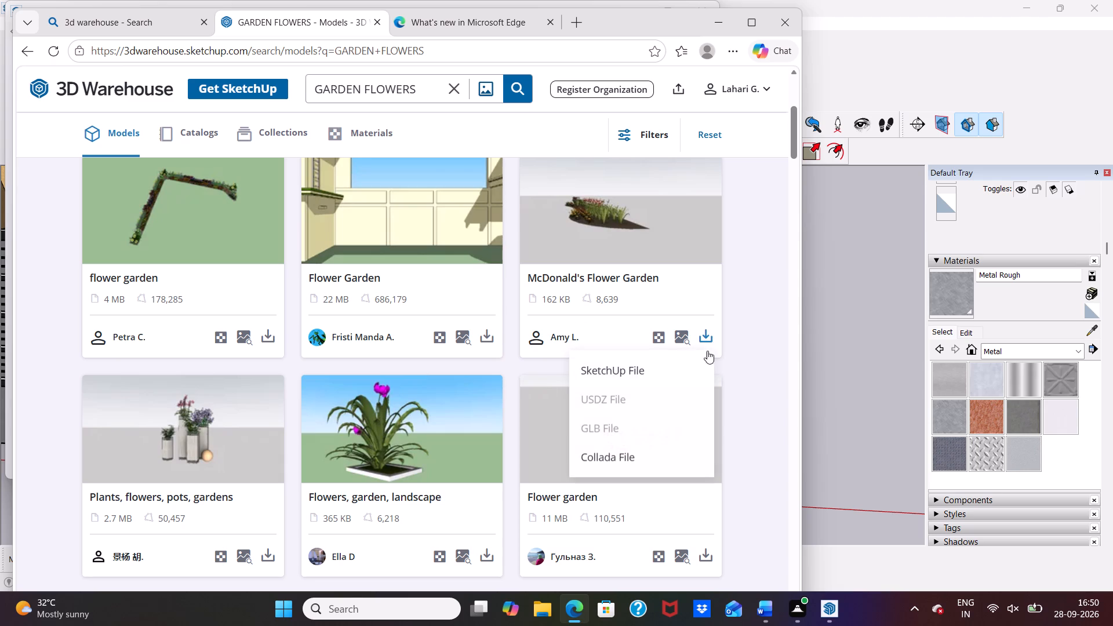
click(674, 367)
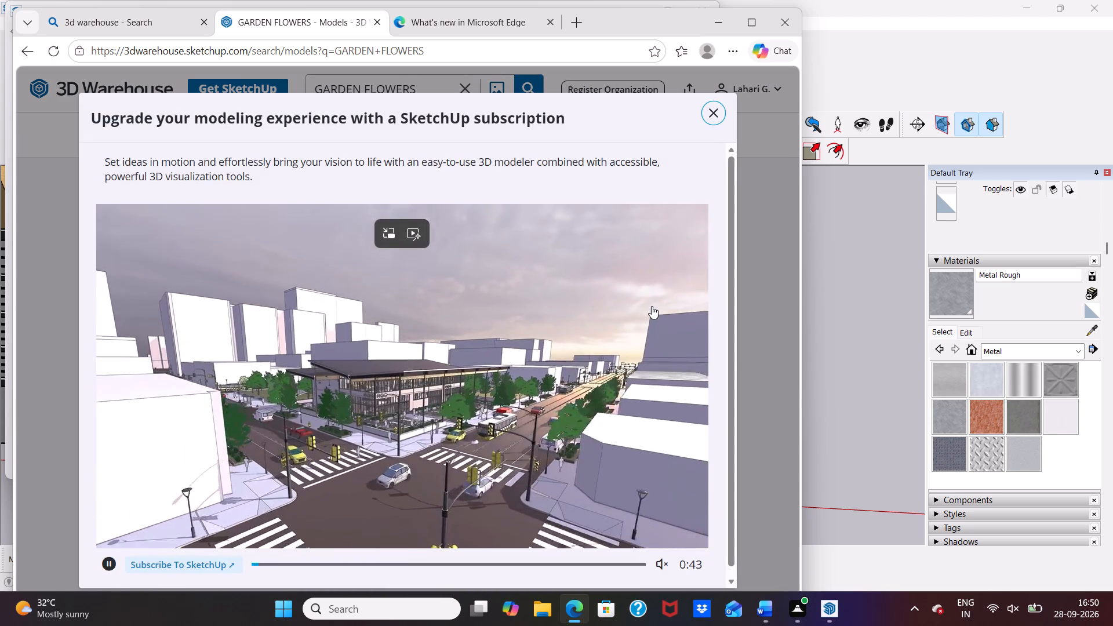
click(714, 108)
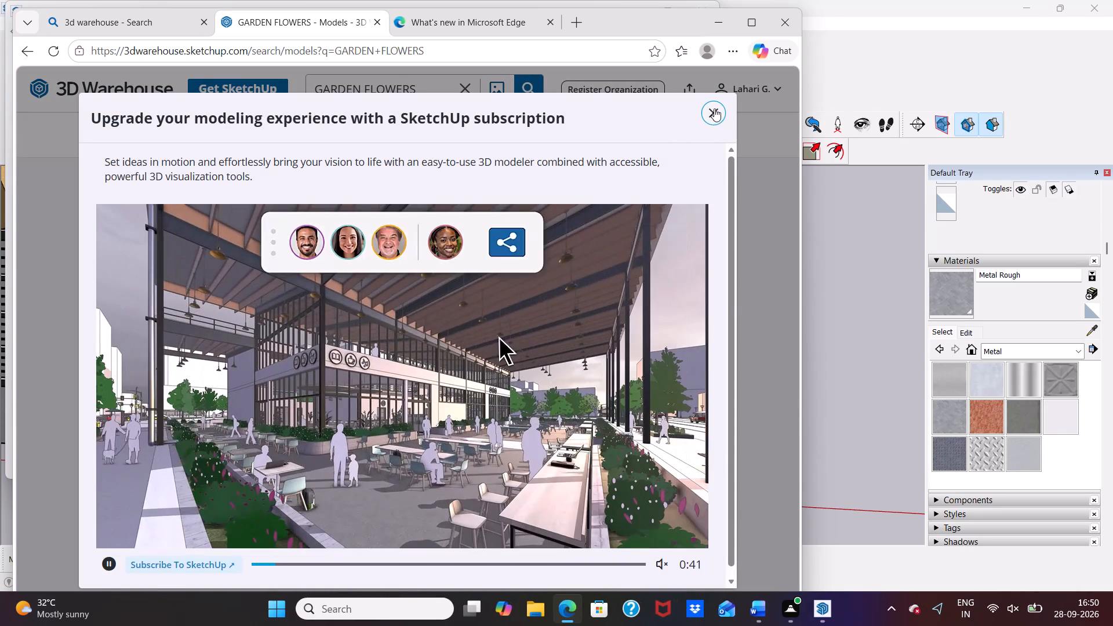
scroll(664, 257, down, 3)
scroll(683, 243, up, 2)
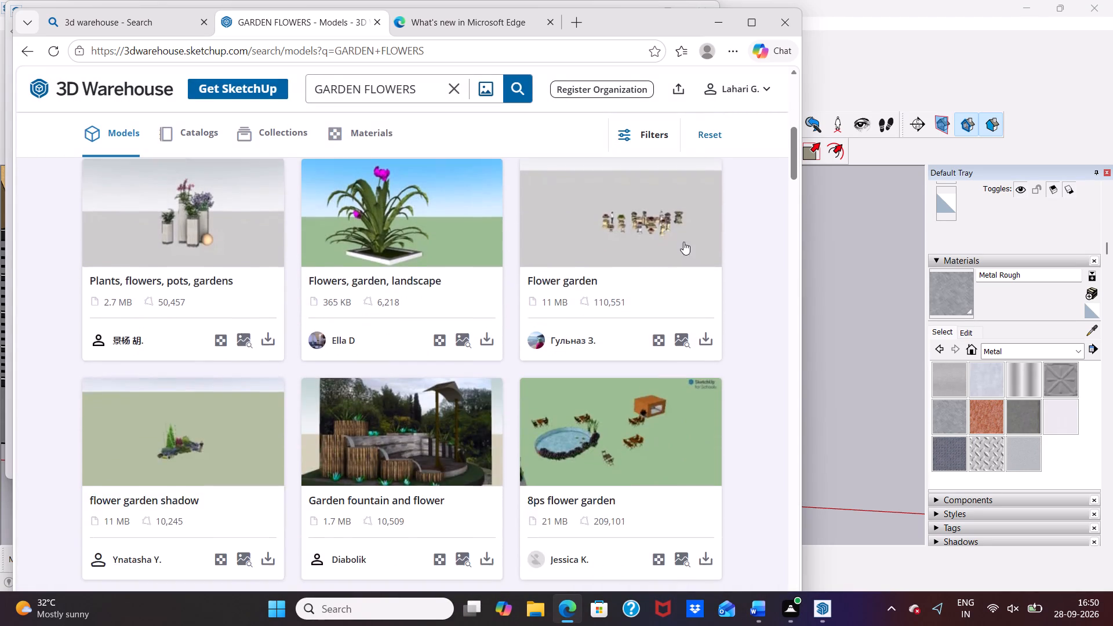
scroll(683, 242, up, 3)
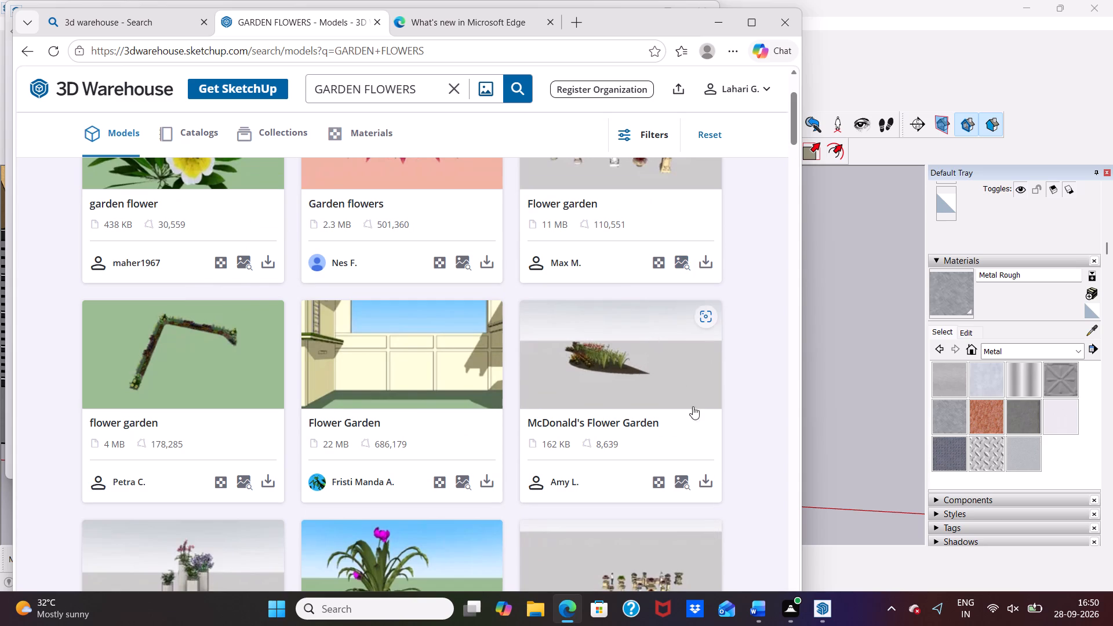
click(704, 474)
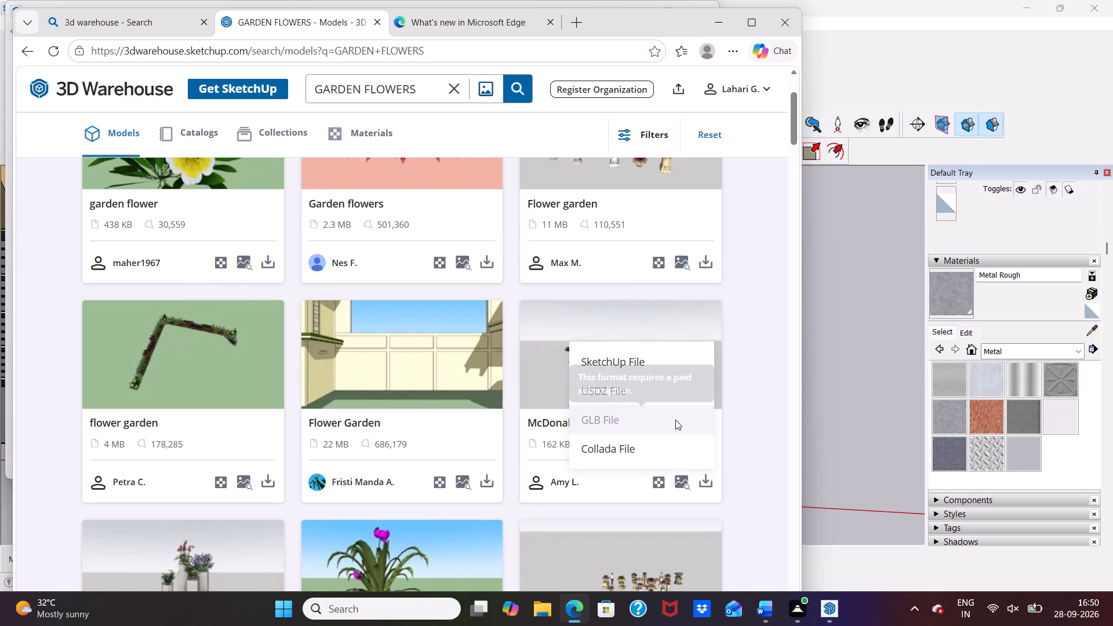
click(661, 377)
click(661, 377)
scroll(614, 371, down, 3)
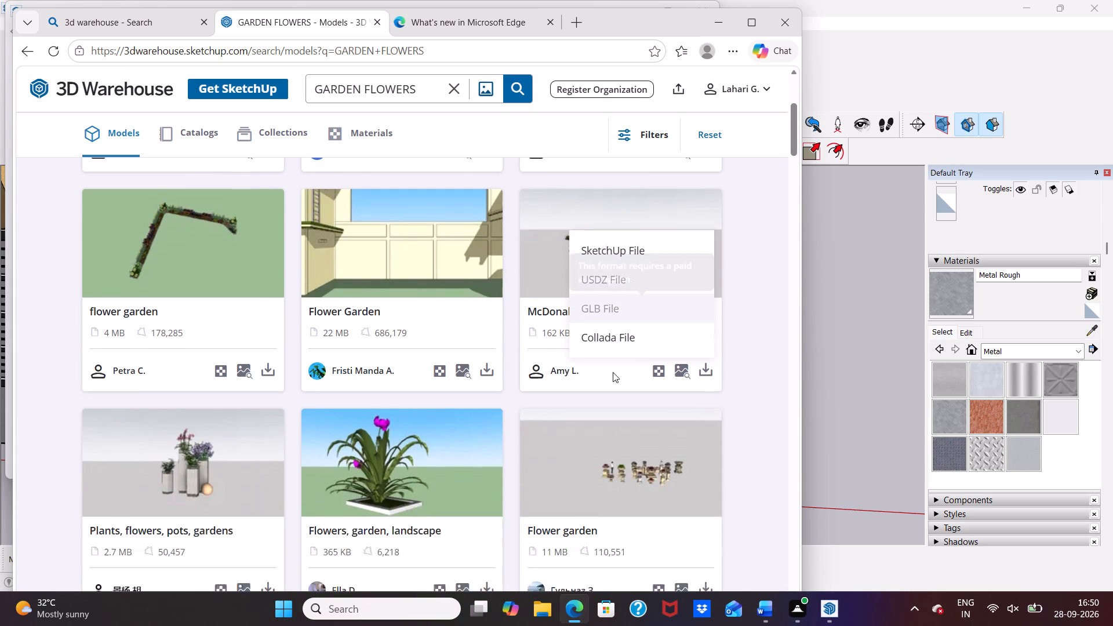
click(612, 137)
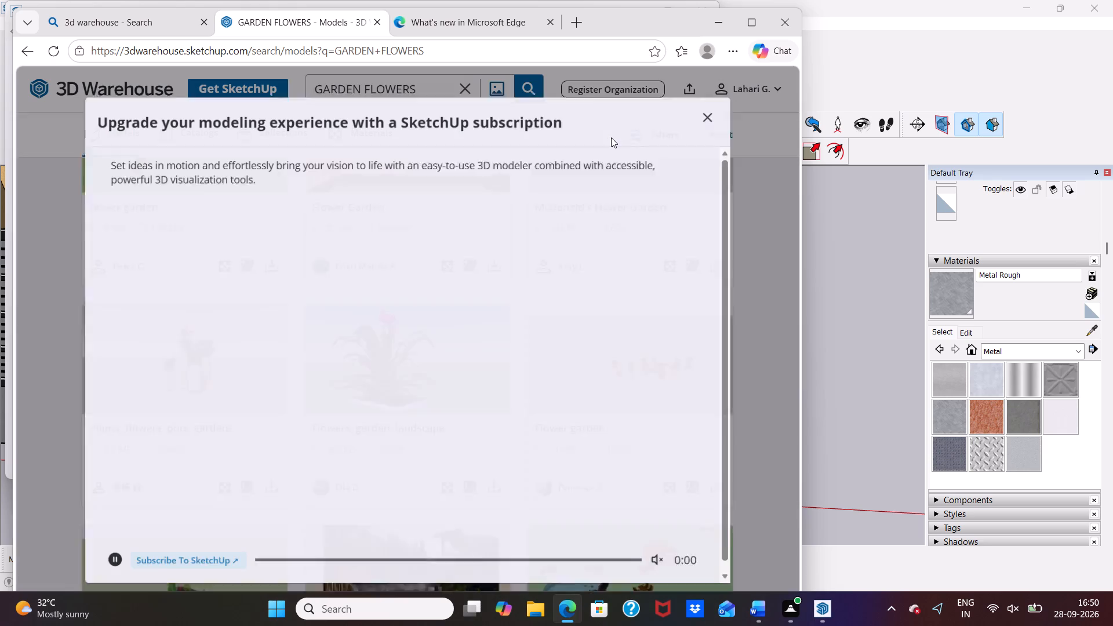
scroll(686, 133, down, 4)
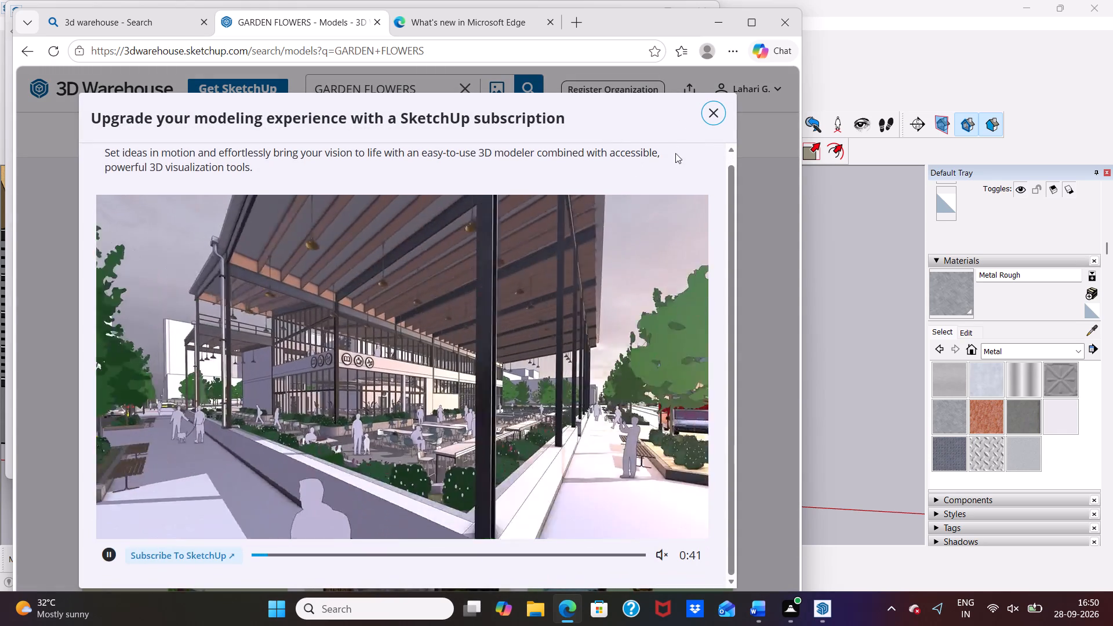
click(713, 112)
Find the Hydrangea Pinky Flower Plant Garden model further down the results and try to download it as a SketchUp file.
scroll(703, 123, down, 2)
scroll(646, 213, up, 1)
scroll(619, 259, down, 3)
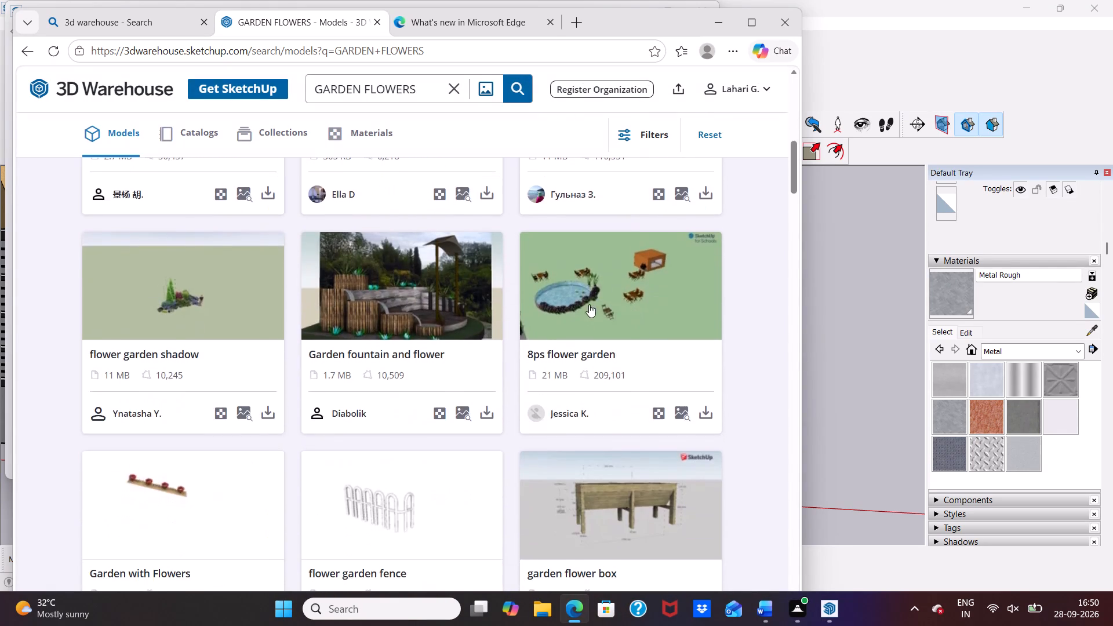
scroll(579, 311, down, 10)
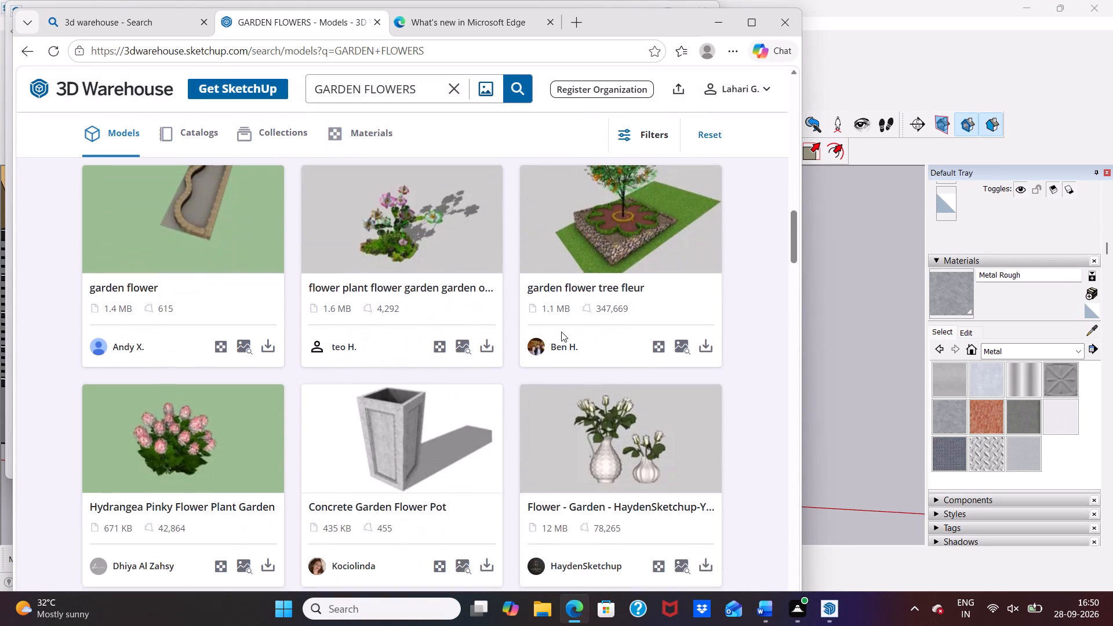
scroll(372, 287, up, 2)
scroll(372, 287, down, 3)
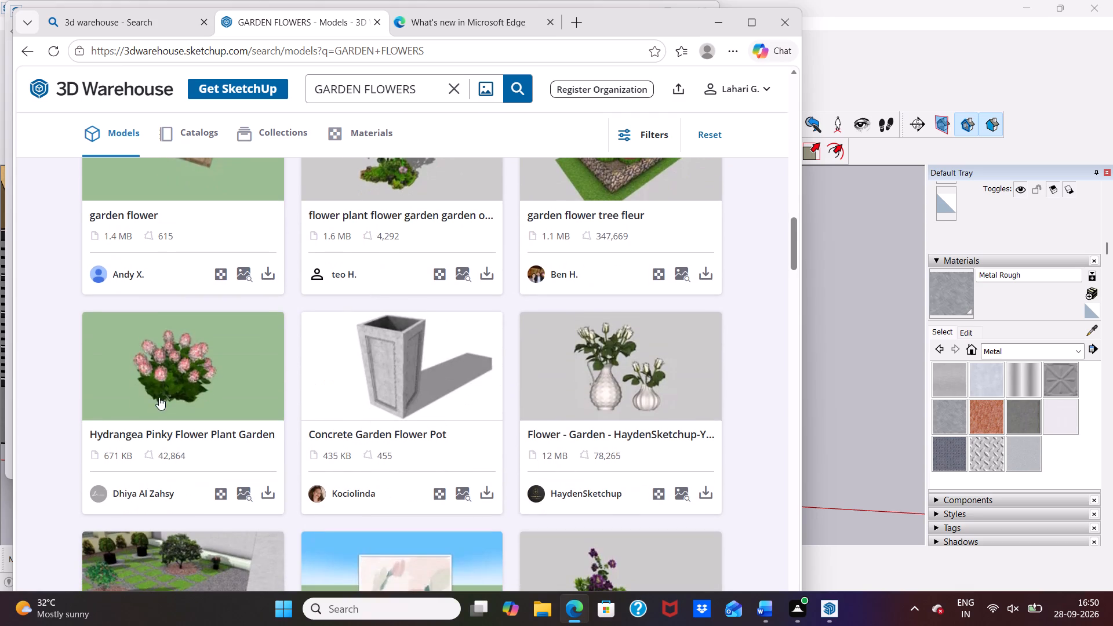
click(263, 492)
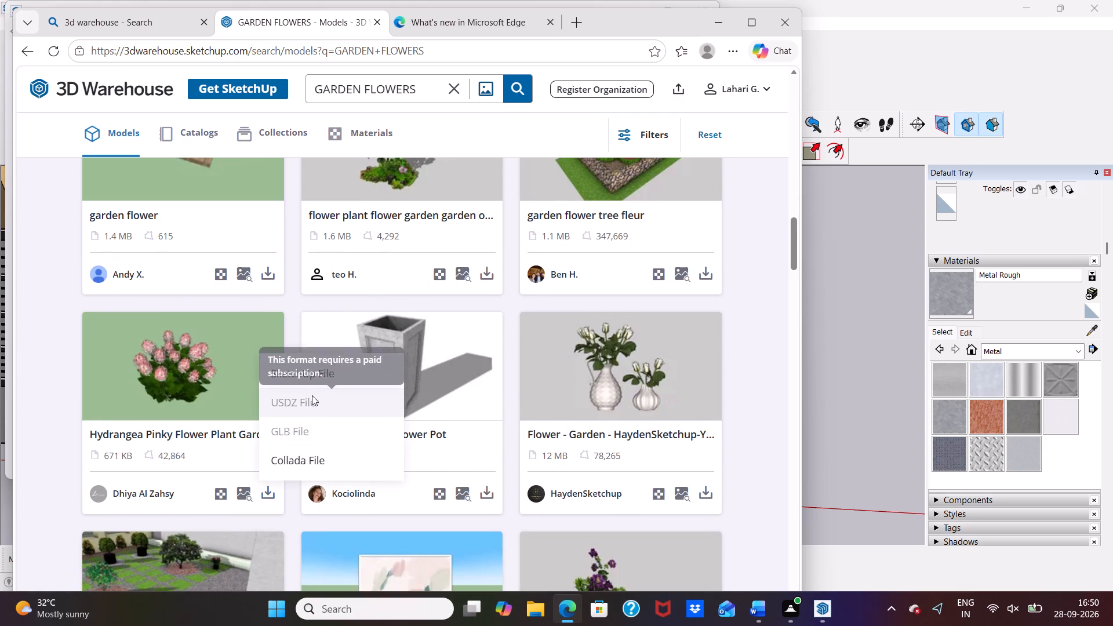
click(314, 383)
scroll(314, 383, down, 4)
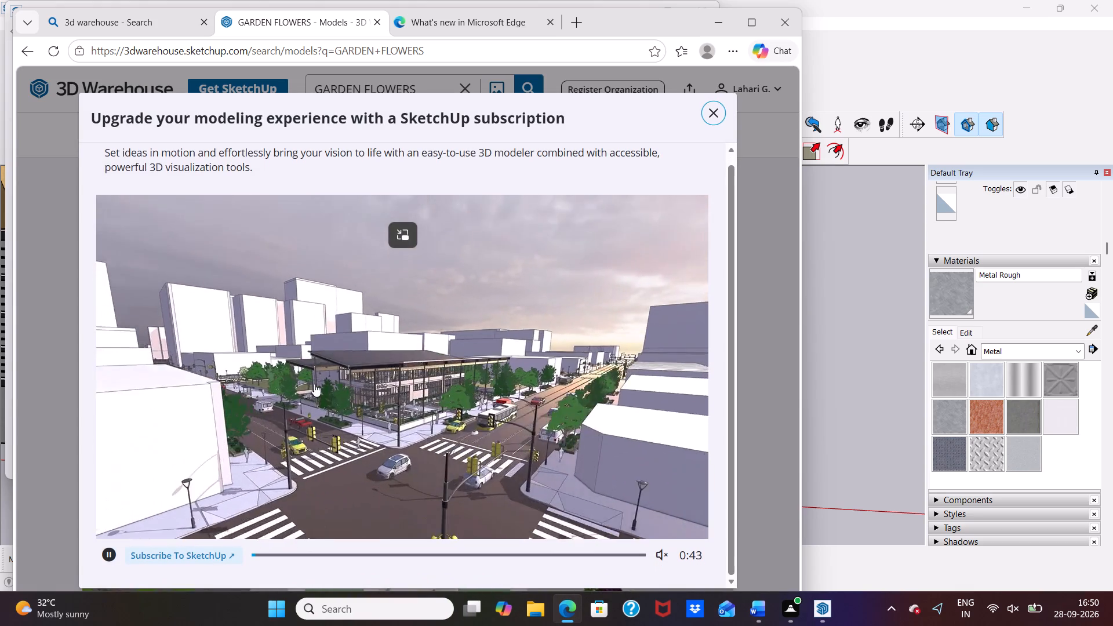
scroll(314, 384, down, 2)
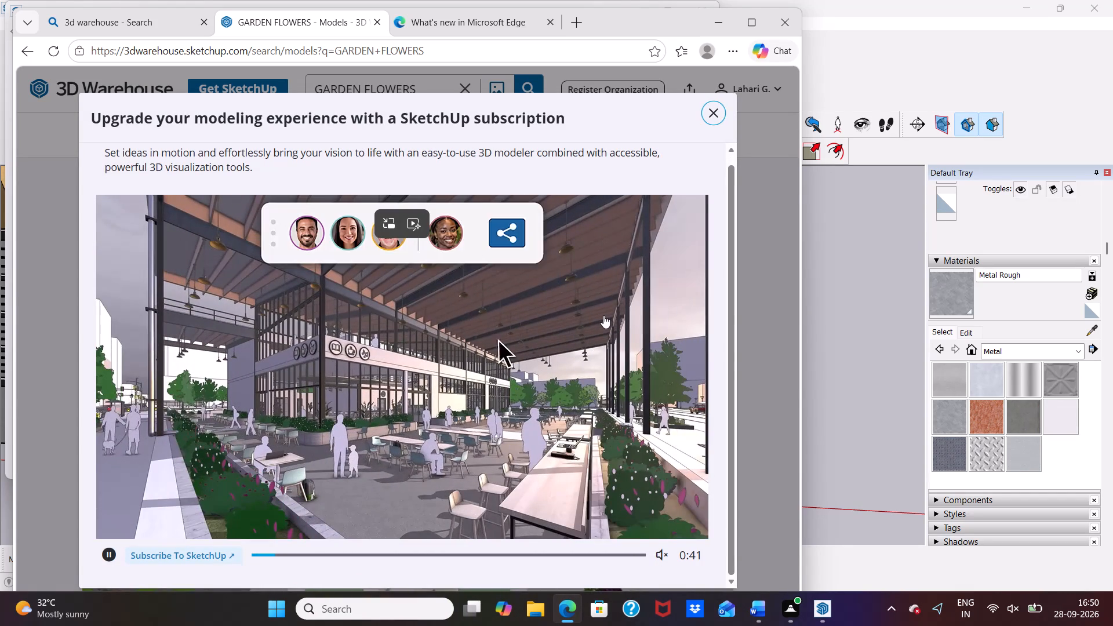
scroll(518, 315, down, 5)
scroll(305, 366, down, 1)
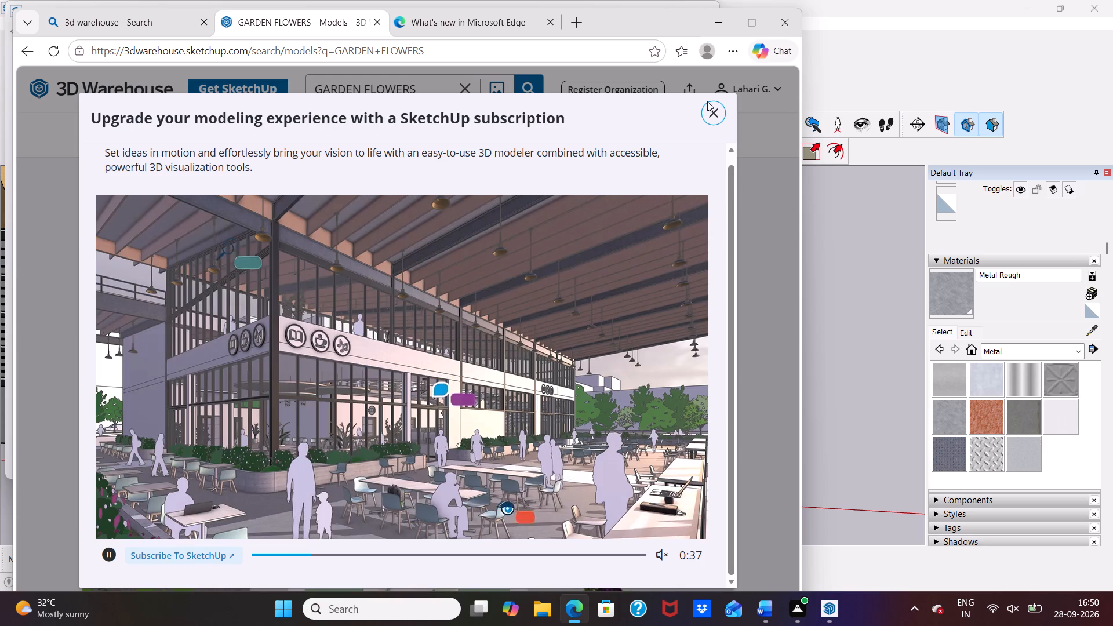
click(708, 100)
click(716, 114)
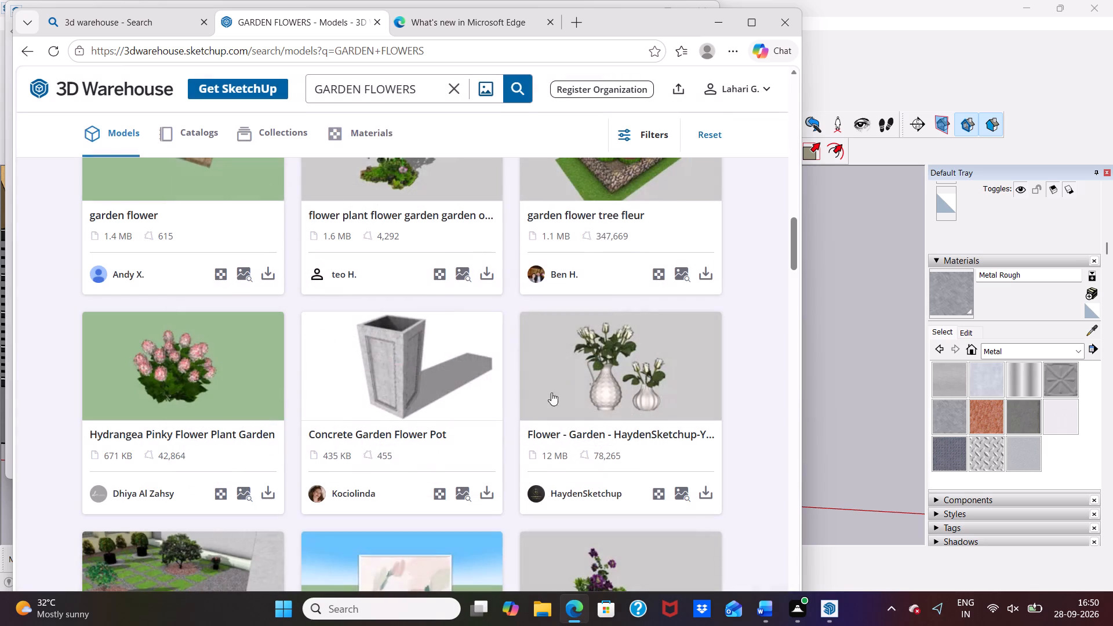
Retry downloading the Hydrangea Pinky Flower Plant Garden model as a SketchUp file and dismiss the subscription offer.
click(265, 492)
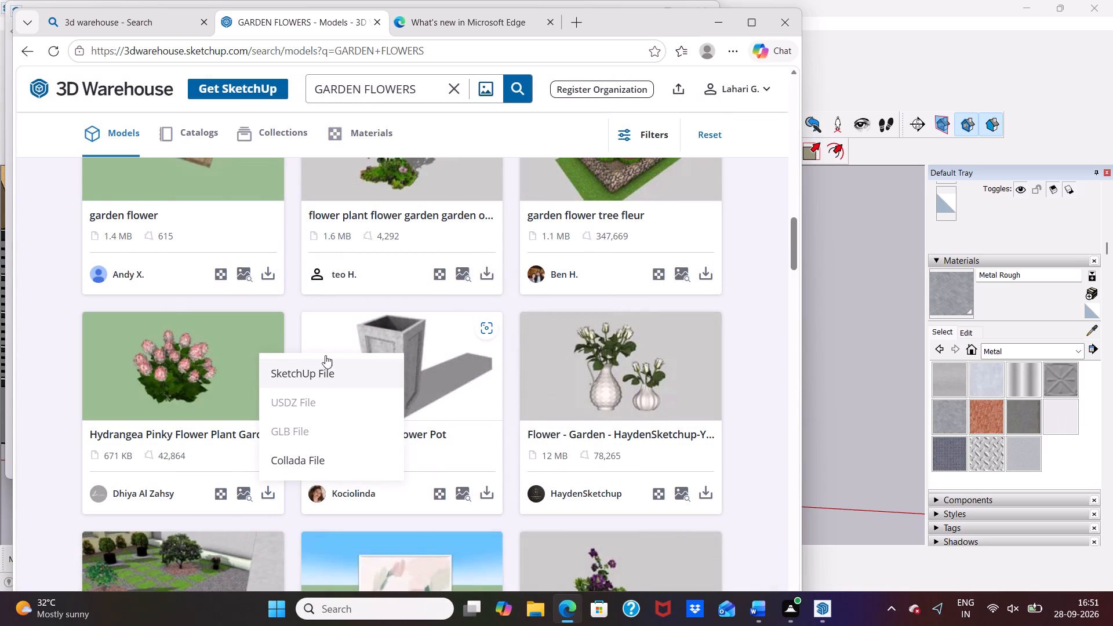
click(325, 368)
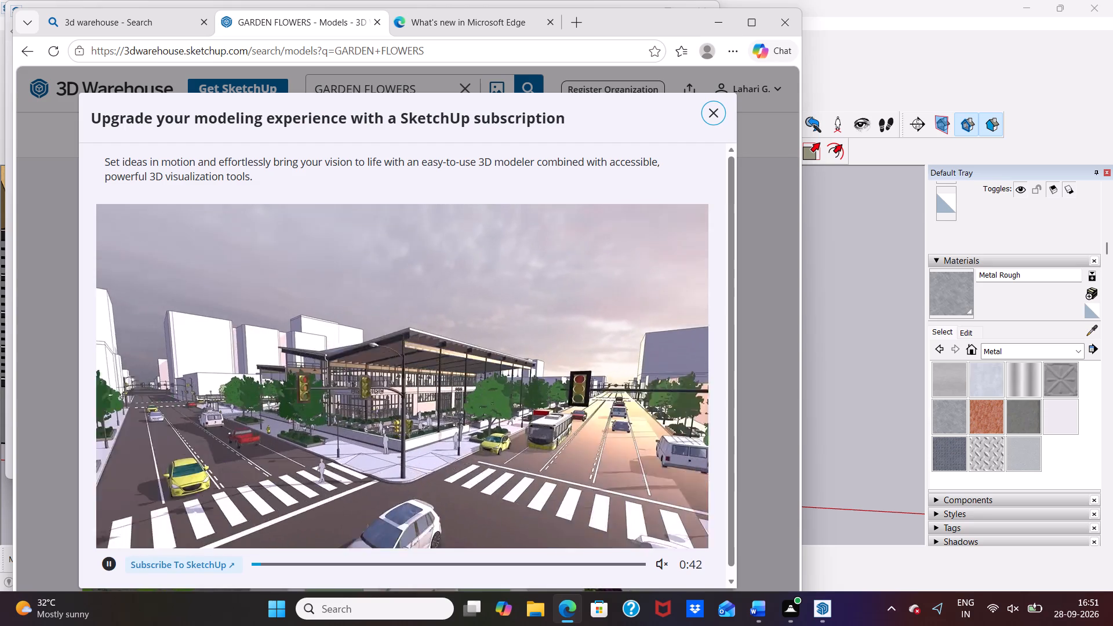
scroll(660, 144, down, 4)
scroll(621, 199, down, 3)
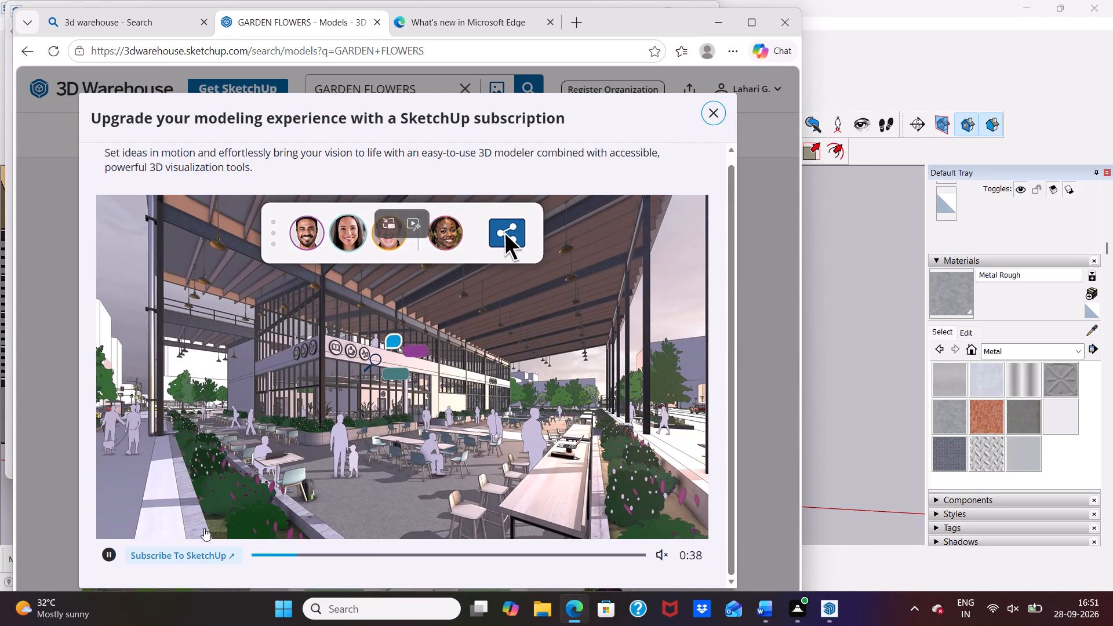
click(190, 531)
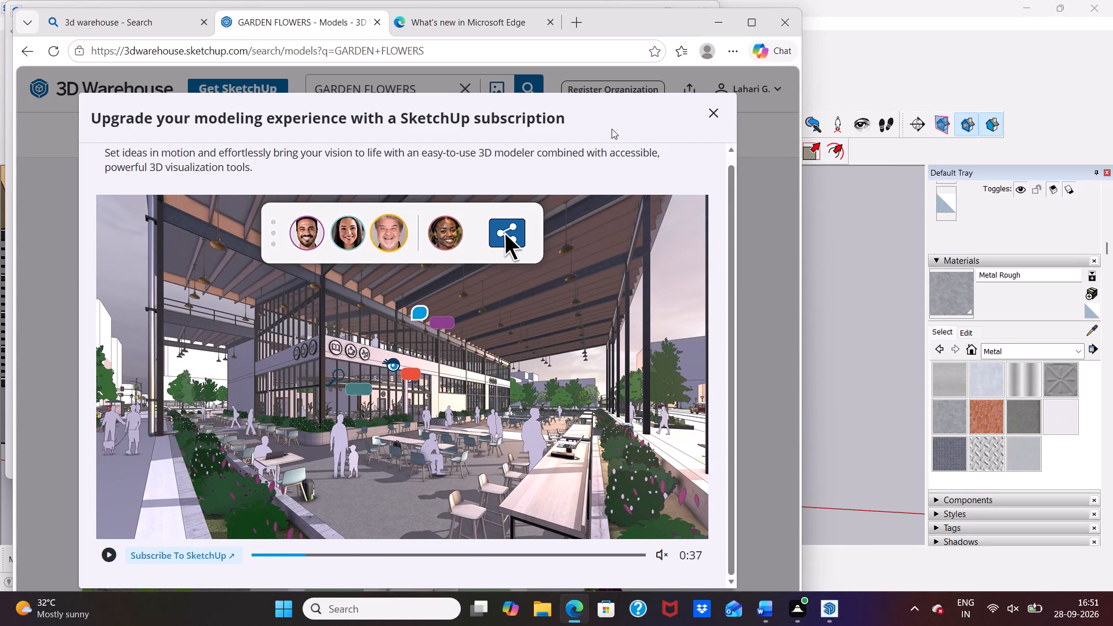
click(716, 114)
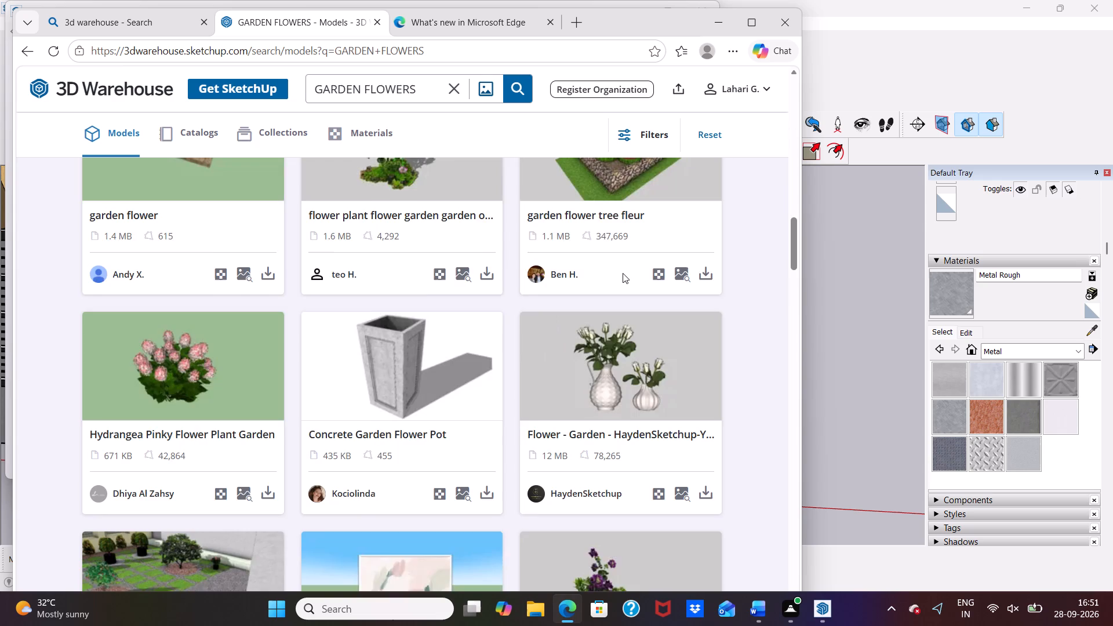
Browse the remaining GARDEN FLOWERS models to the end of the loaded listings for other flowers that suit the house garden.
scroll(620, 275, down, 6)
scroll(512, 314, down, 1)
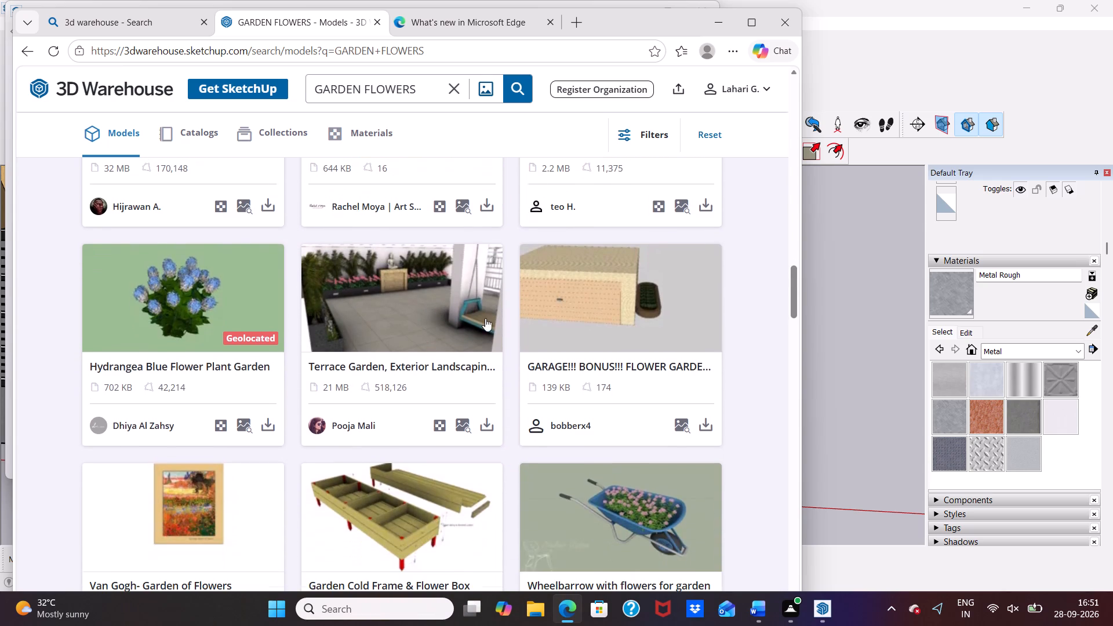
scroll(392, 332, down, 6)
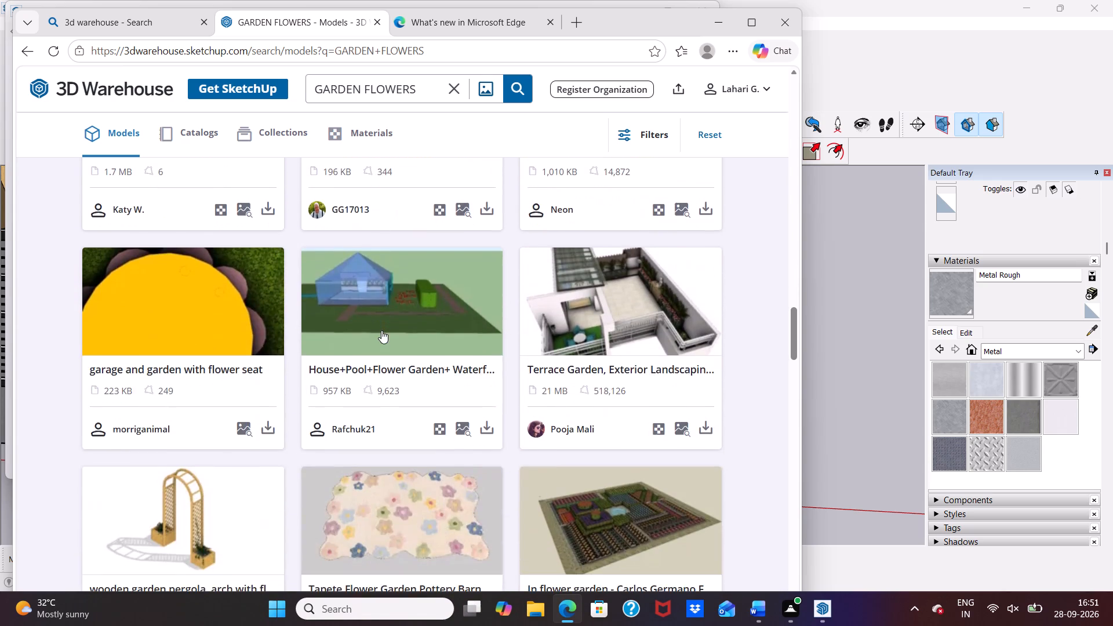
scroll(381, 330, down, 11)
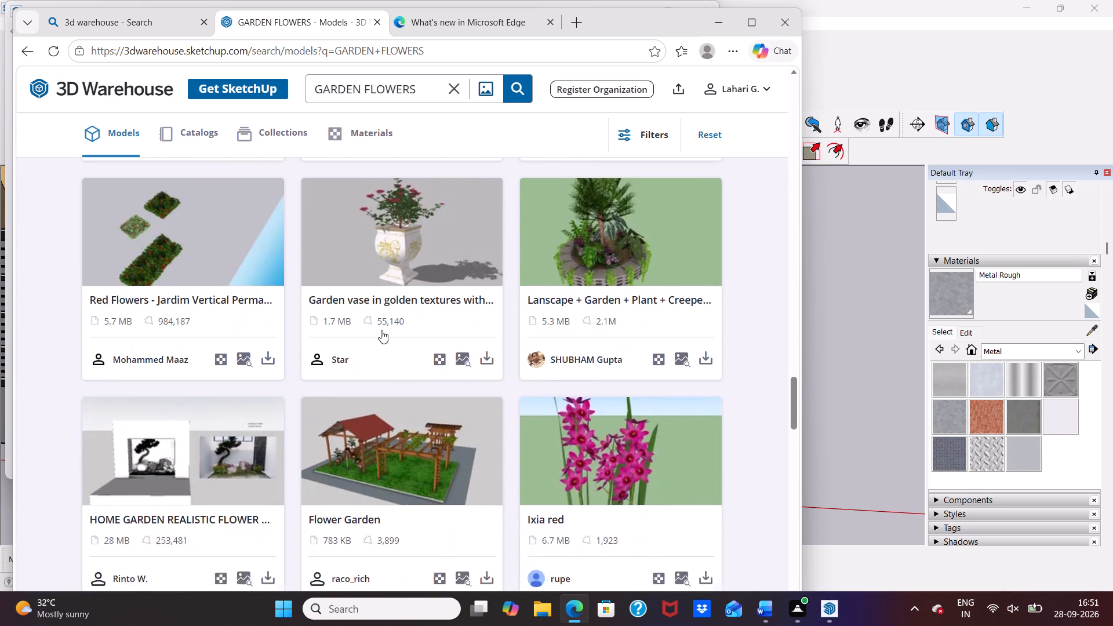
scroll(381, 330, down, 2)
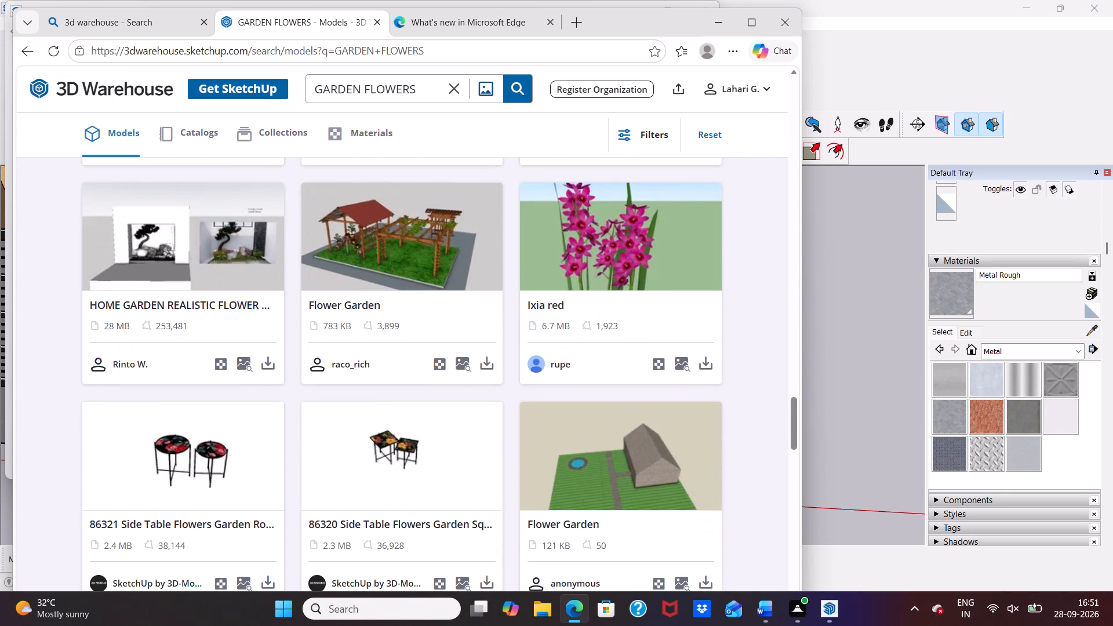
scroll(381, 330, down, 4)
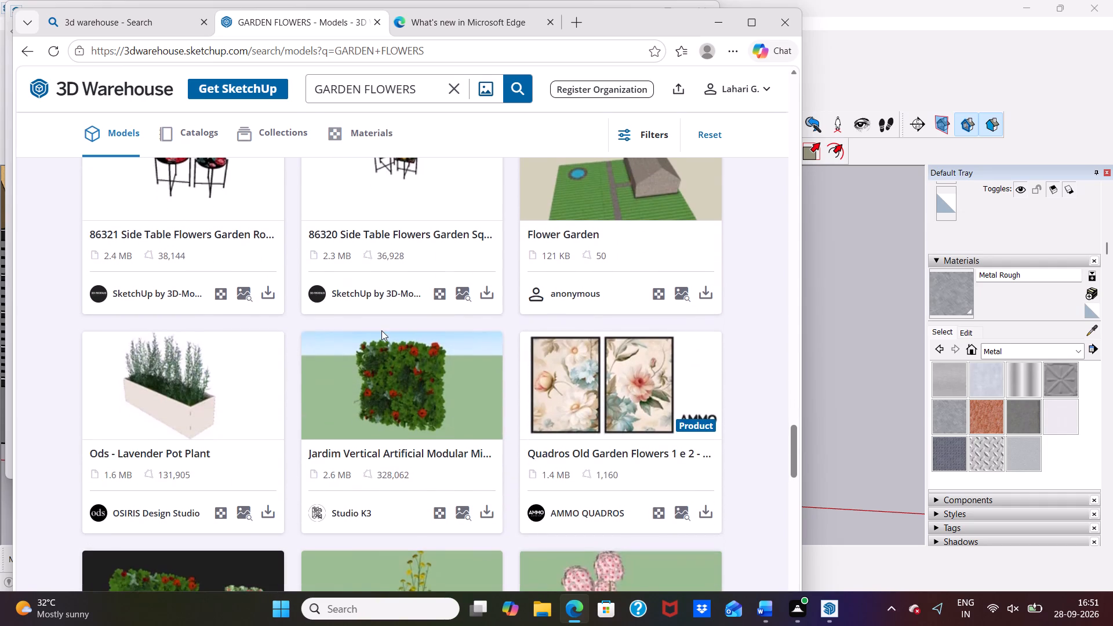
scroll(381, 330, down, 4)
scroll(420, 402, up, 2)
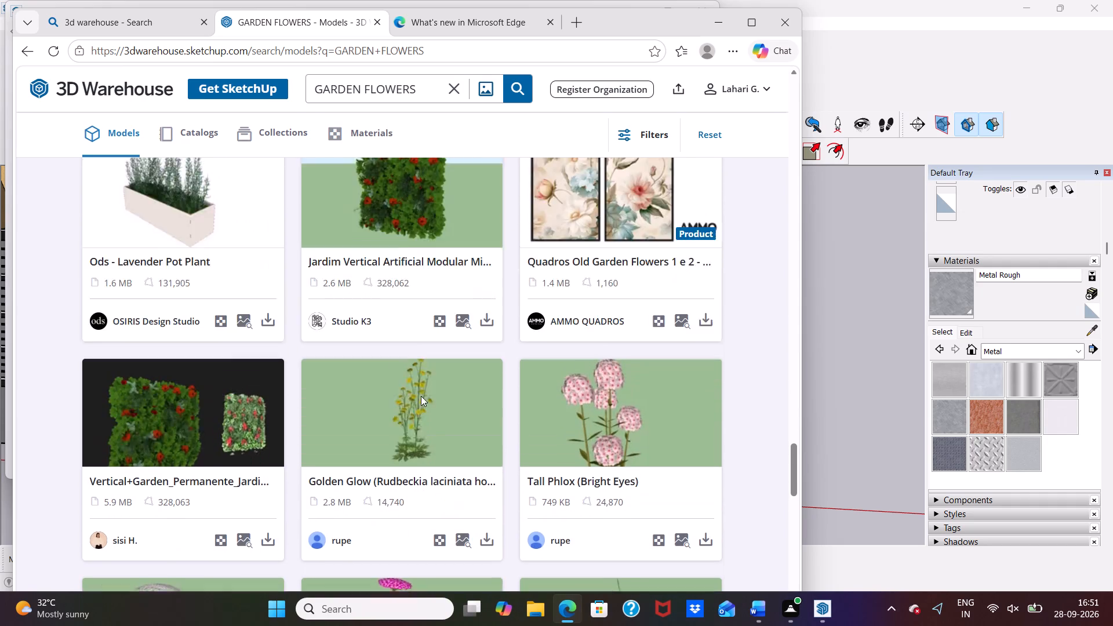
scroll(422, 393, down, 13)
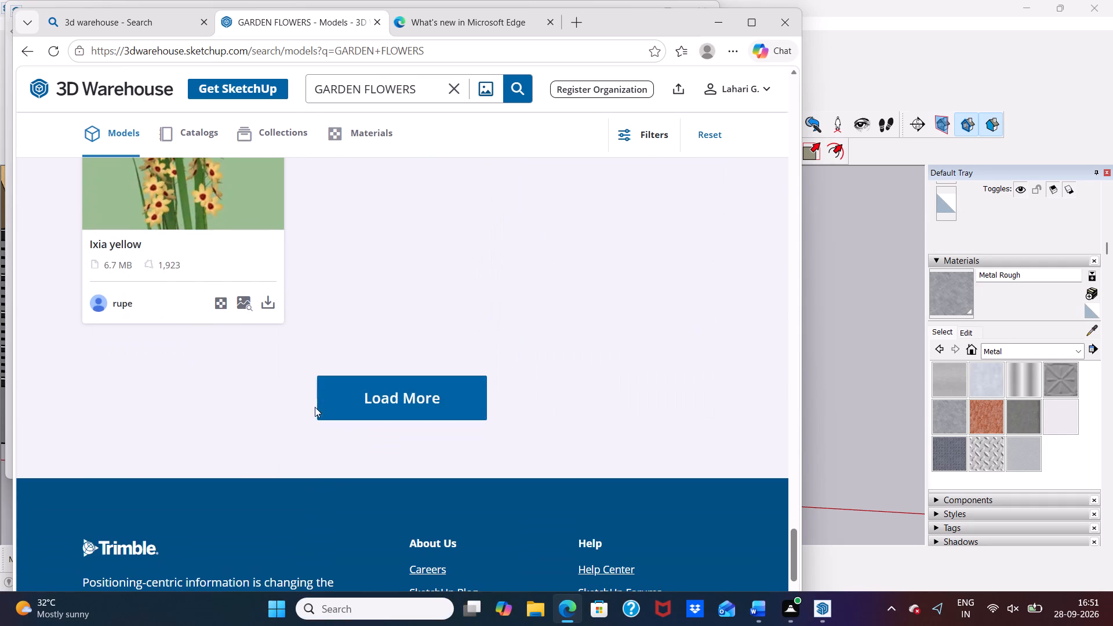
Load more GARDEN FLOWERS results and look through the Achillea, Ixia and Phlox listings for a suitable garden plant.
click(362, 390)
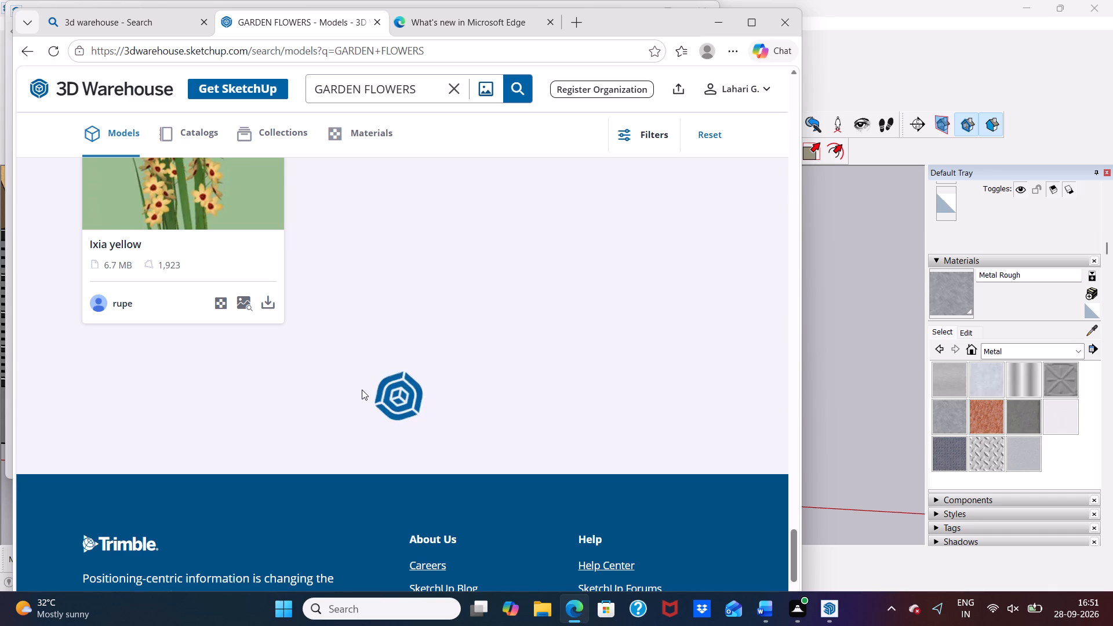
scroll(362, 390, up, 1)
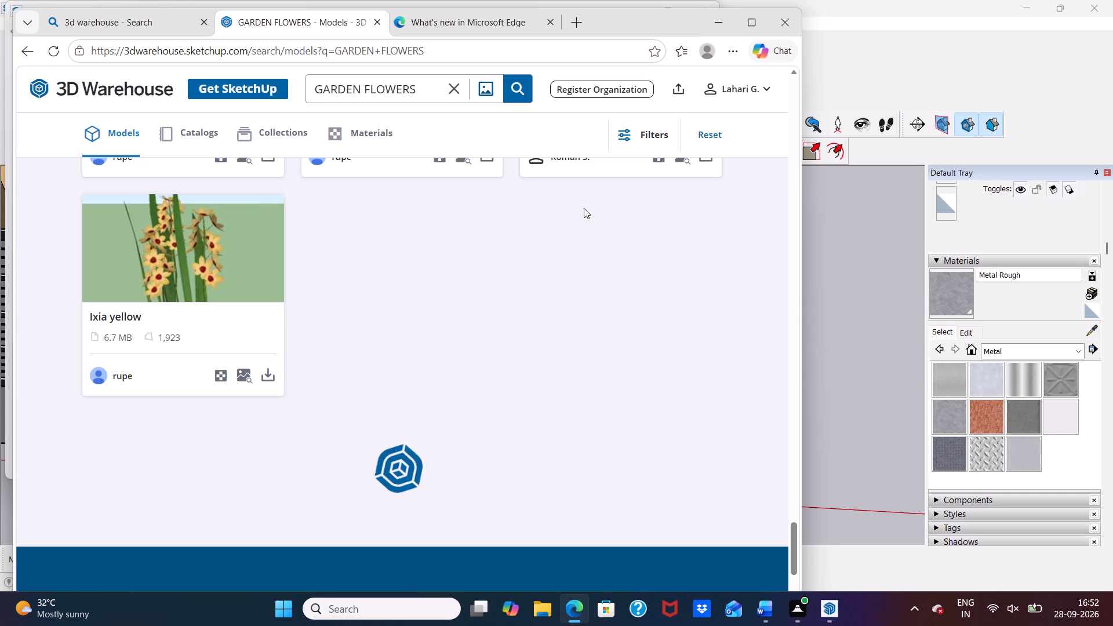
scroll(408, 285, down, 5)
scroll(369, 253, up, 4)
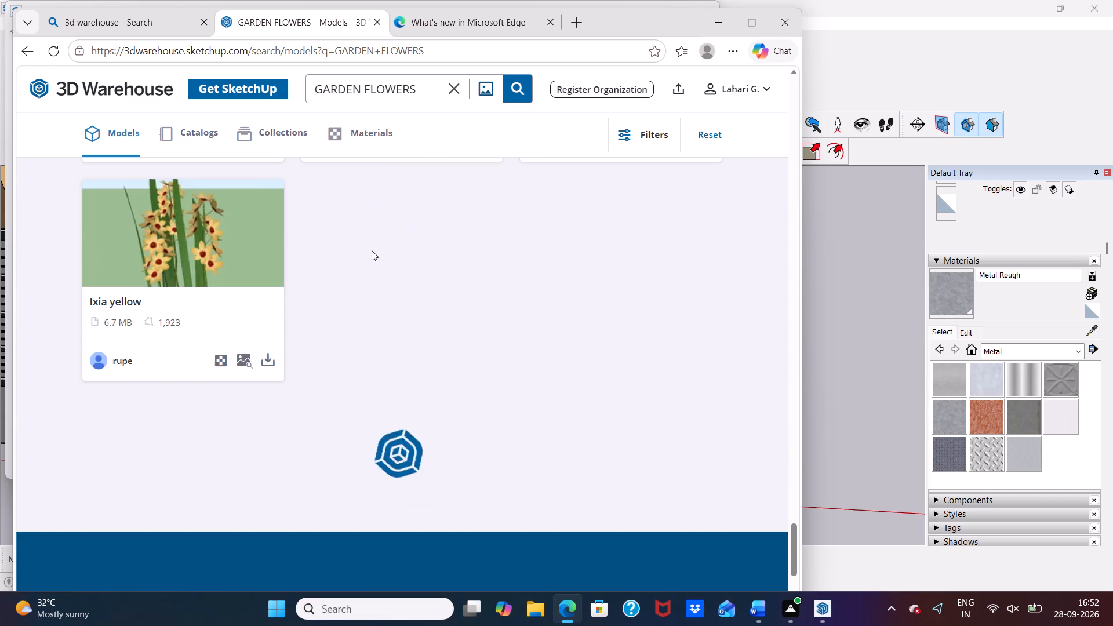
scroll(406, 241, up, 6)
scroll(365, 413, down, 3)
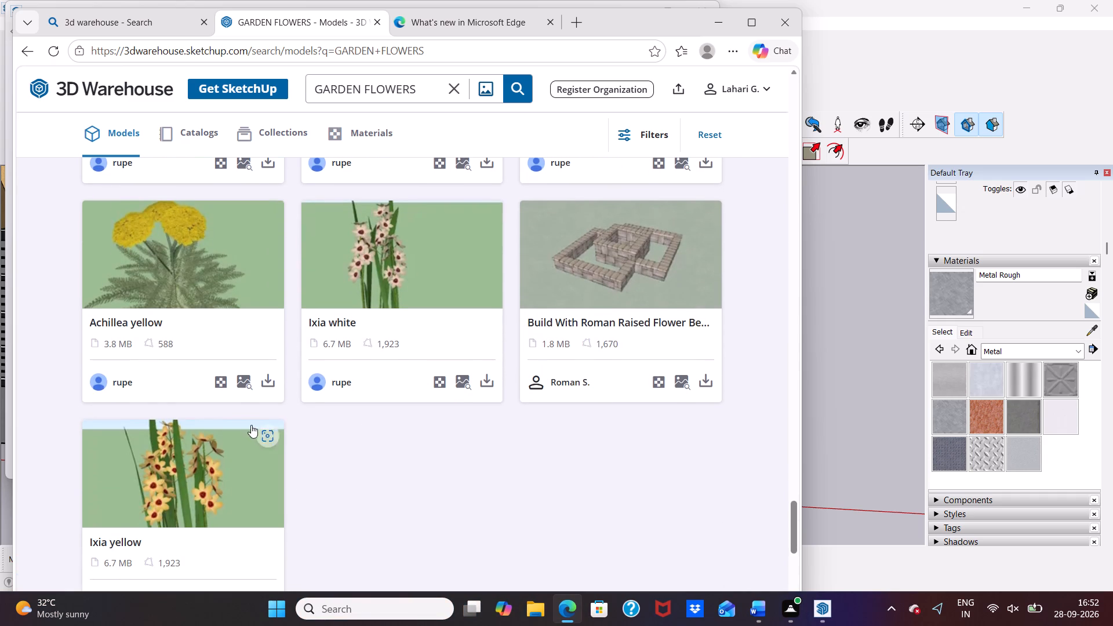
scroll(286, 431, down, 1)
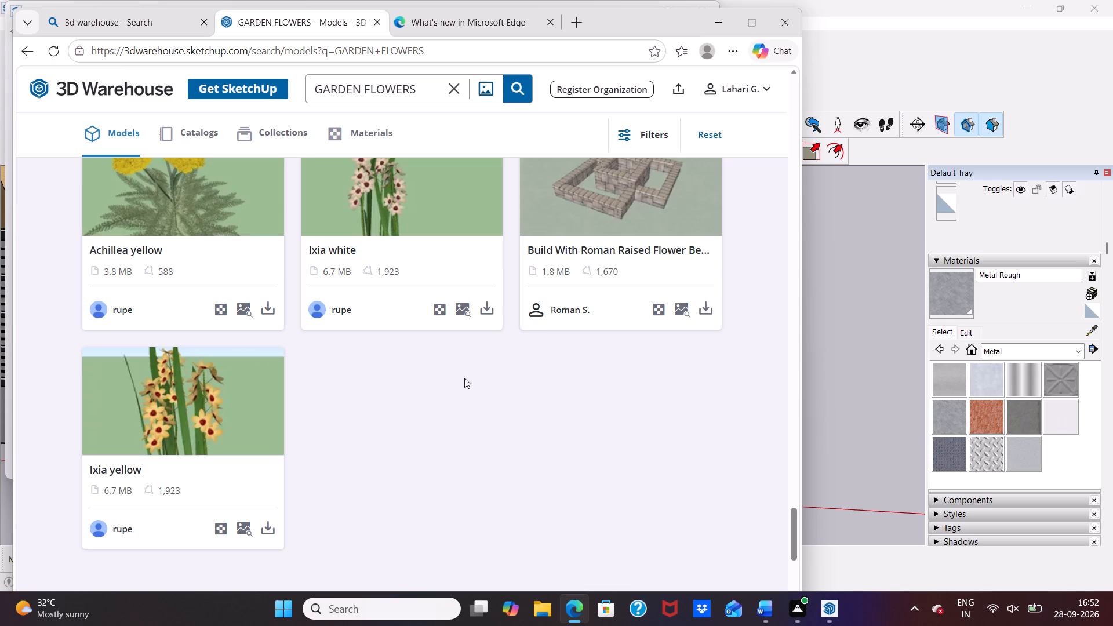
scroll(301, 391, down, 1)
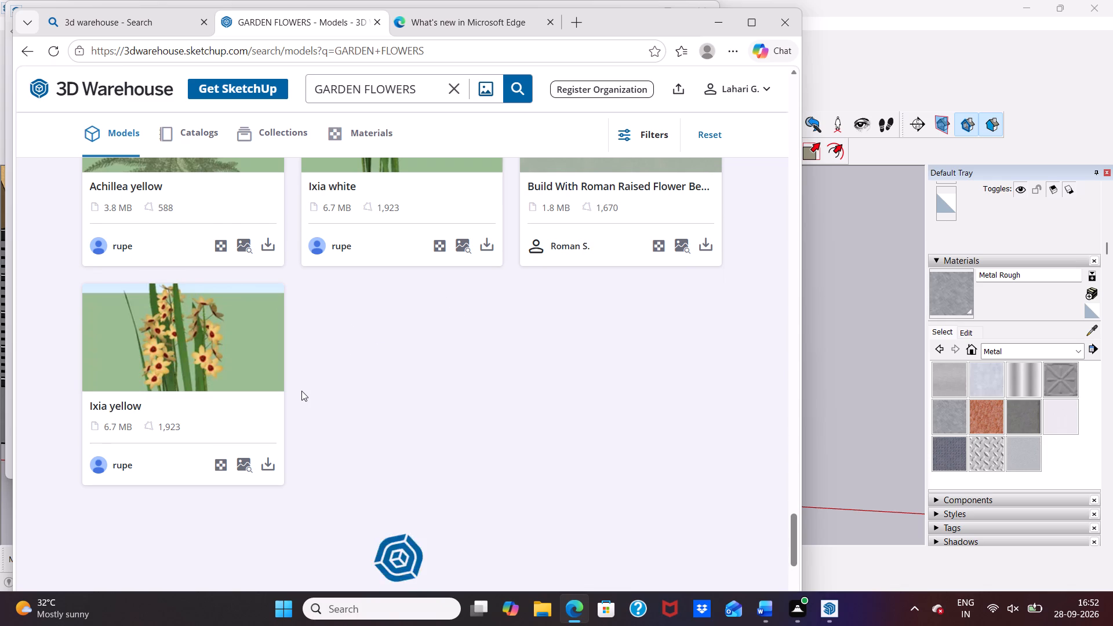
scroll(293, 395, down, 2)
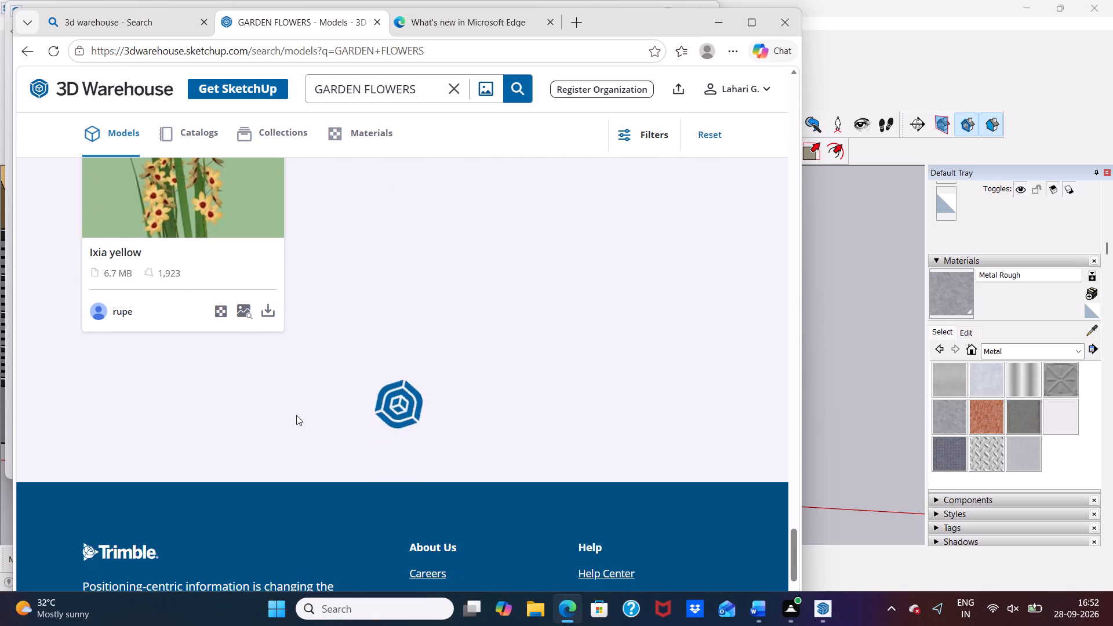
scroll(368, 355, up, 12)
scroll(367, 355, down, 5)
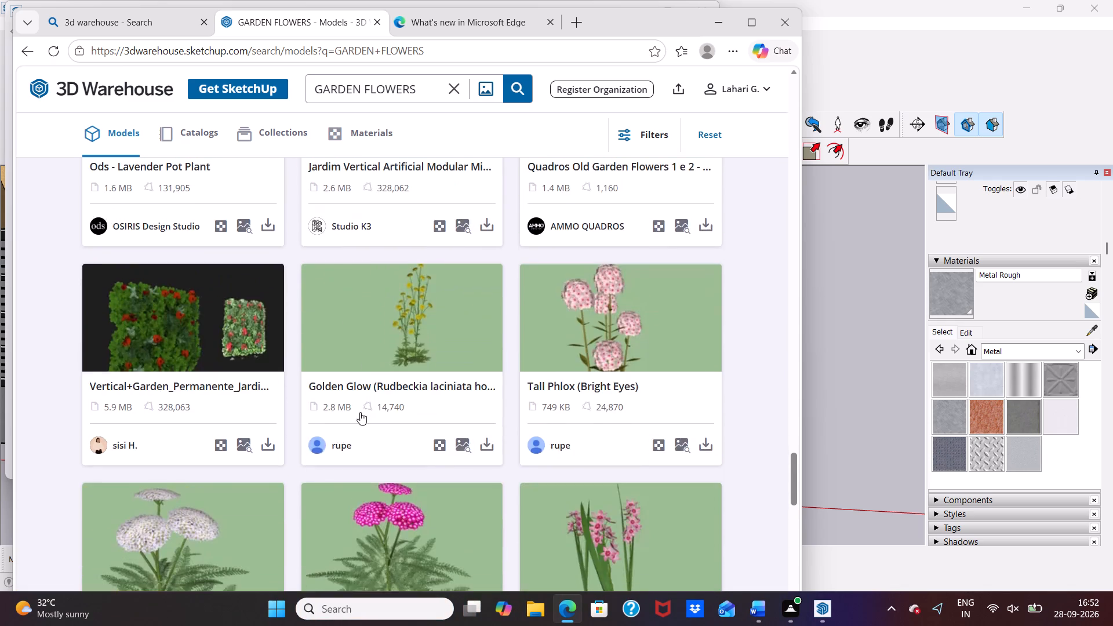
scroll(614, 375, up, 3)
scroll(310, 356, down, 4)
scroll(283, 401, down, 2)
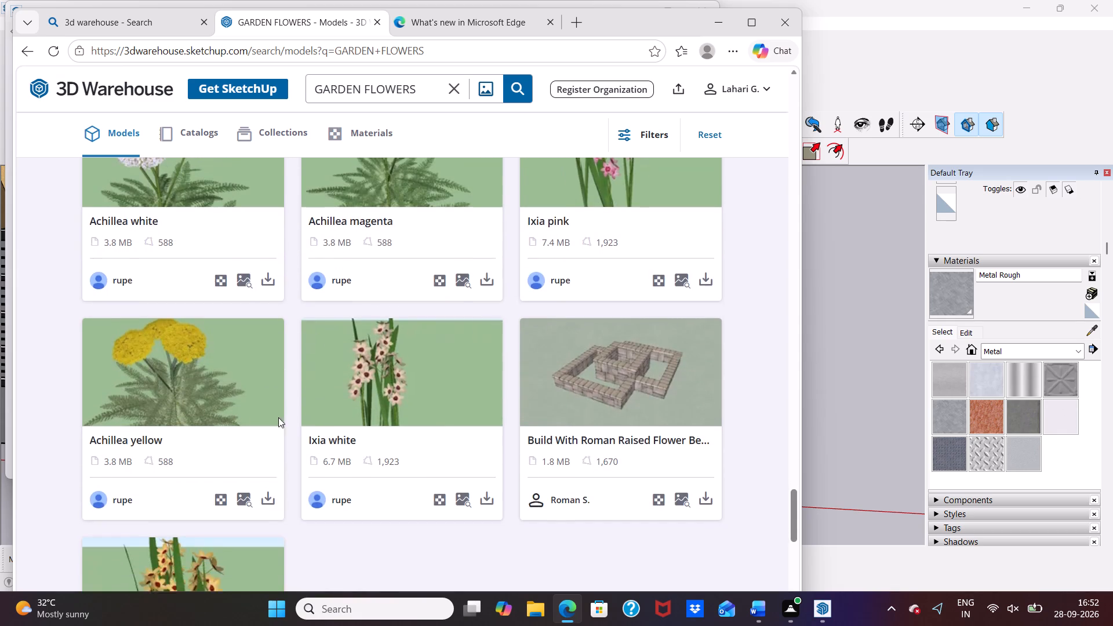
scroll(278, 417, down, 1)
scroll(225, 409, up, 4)
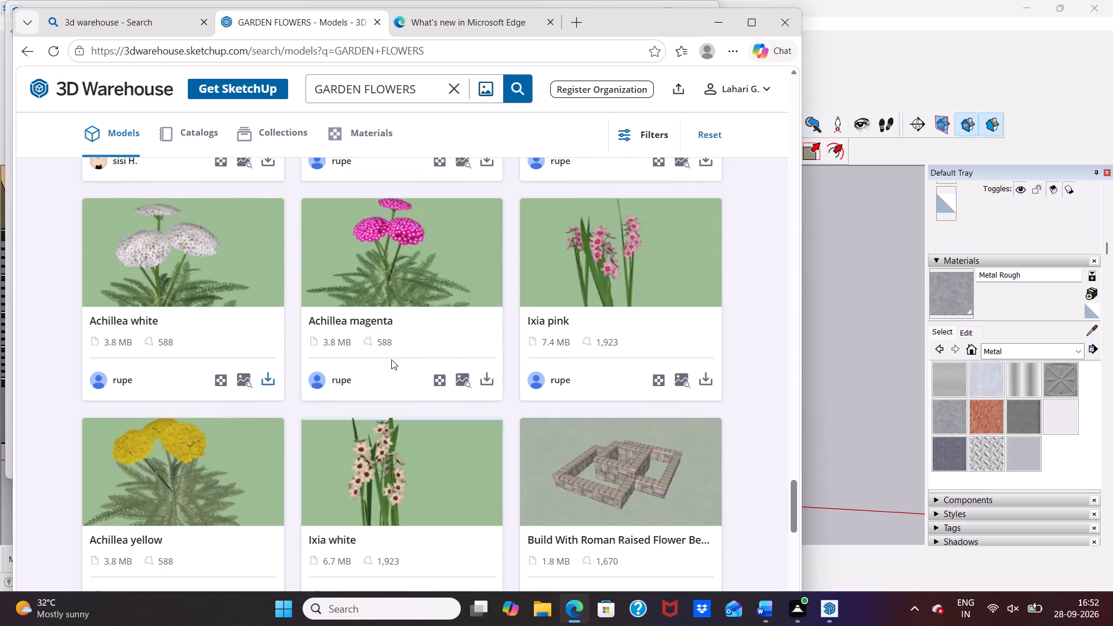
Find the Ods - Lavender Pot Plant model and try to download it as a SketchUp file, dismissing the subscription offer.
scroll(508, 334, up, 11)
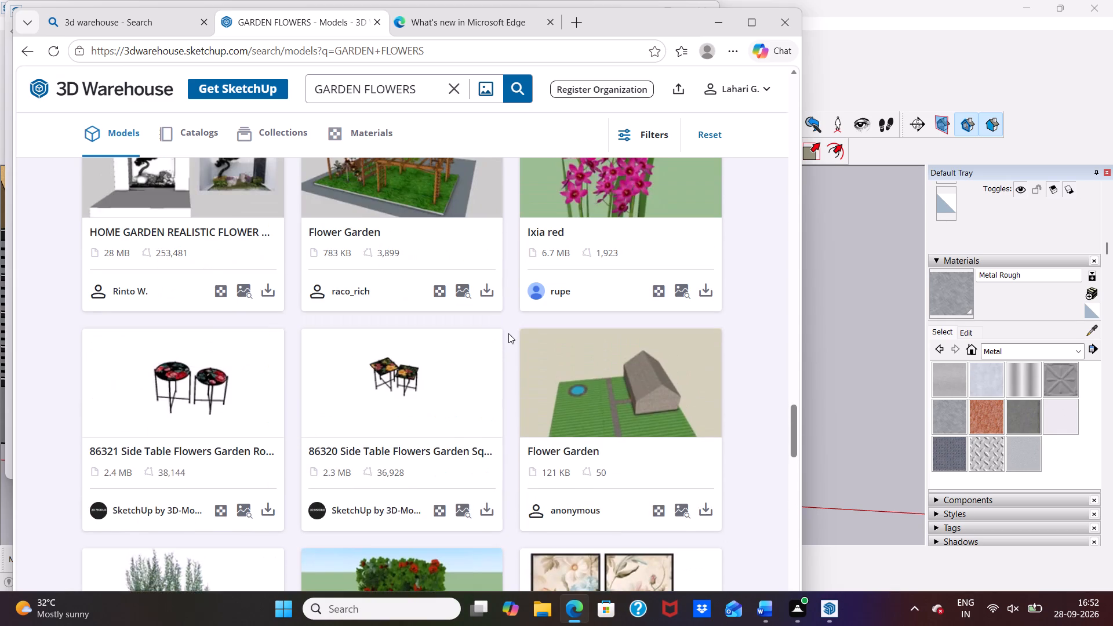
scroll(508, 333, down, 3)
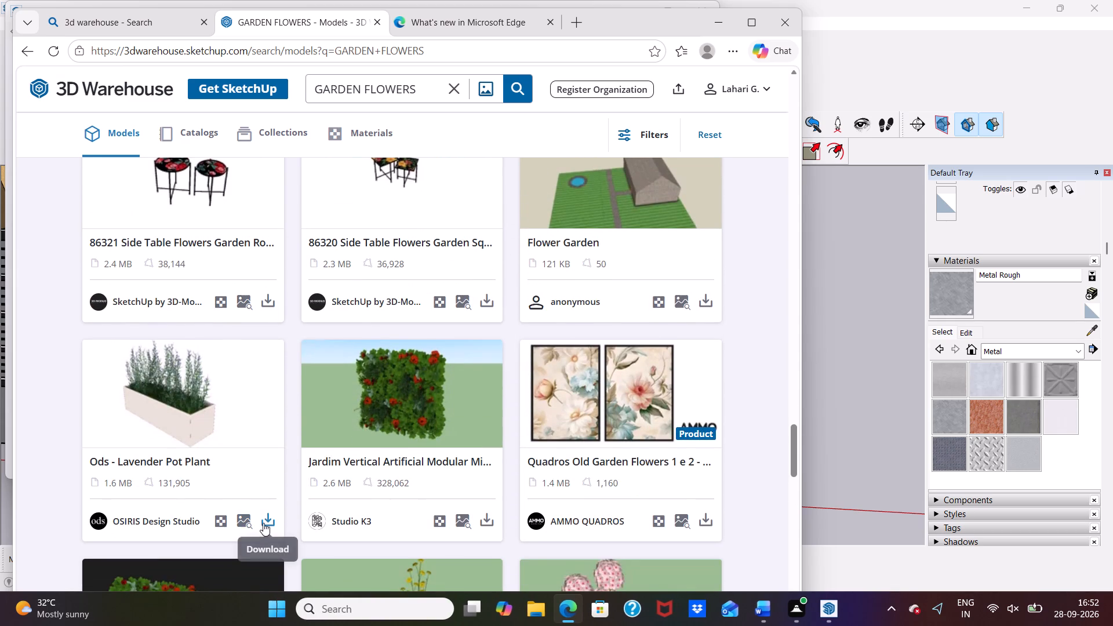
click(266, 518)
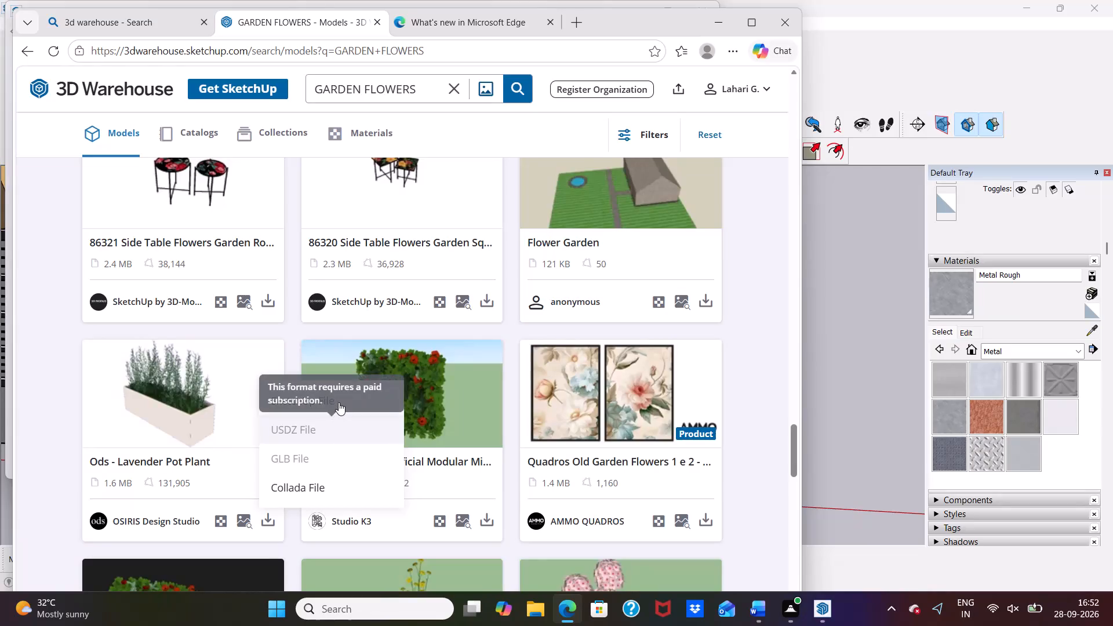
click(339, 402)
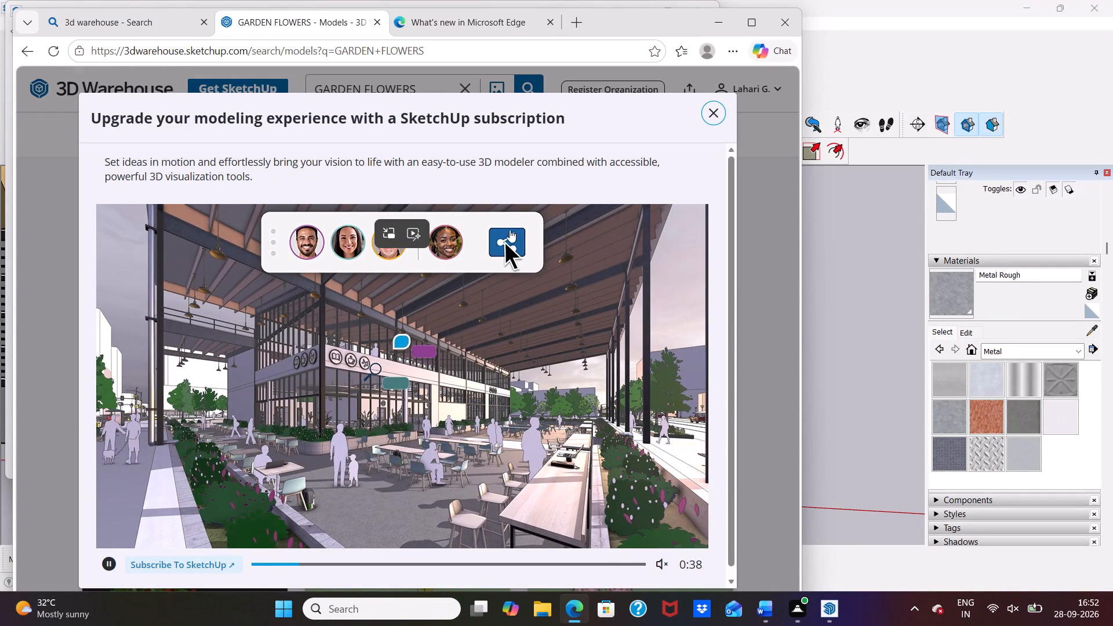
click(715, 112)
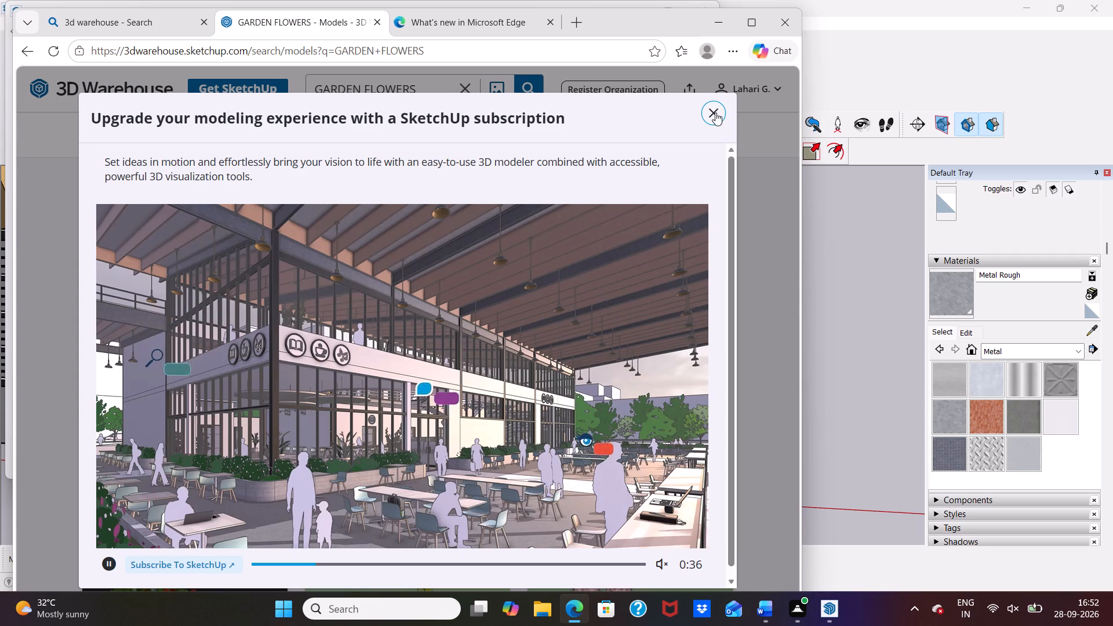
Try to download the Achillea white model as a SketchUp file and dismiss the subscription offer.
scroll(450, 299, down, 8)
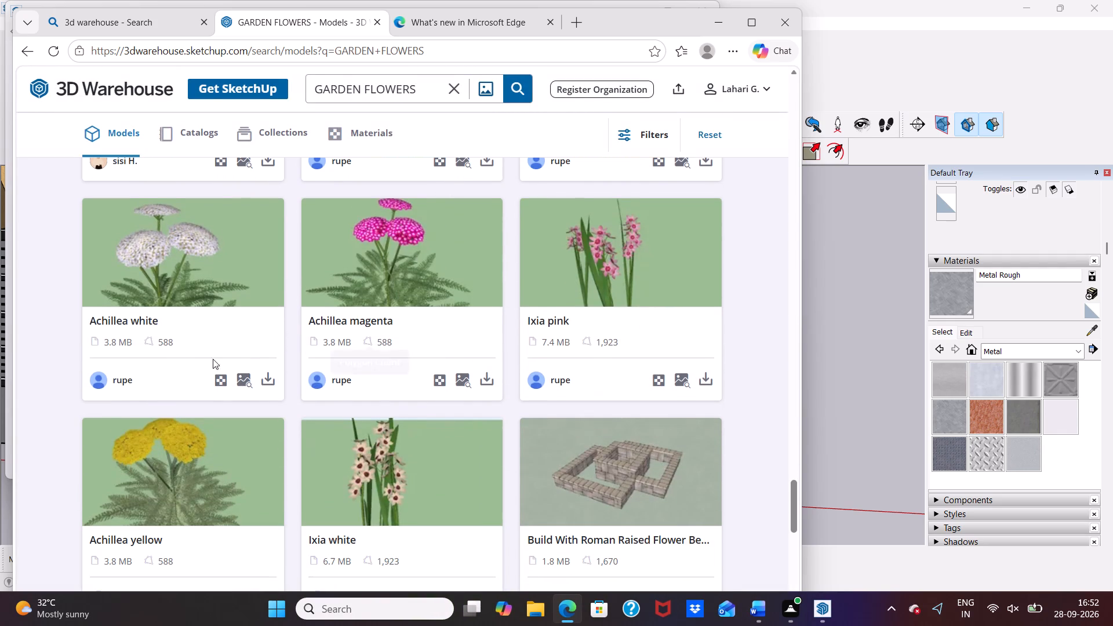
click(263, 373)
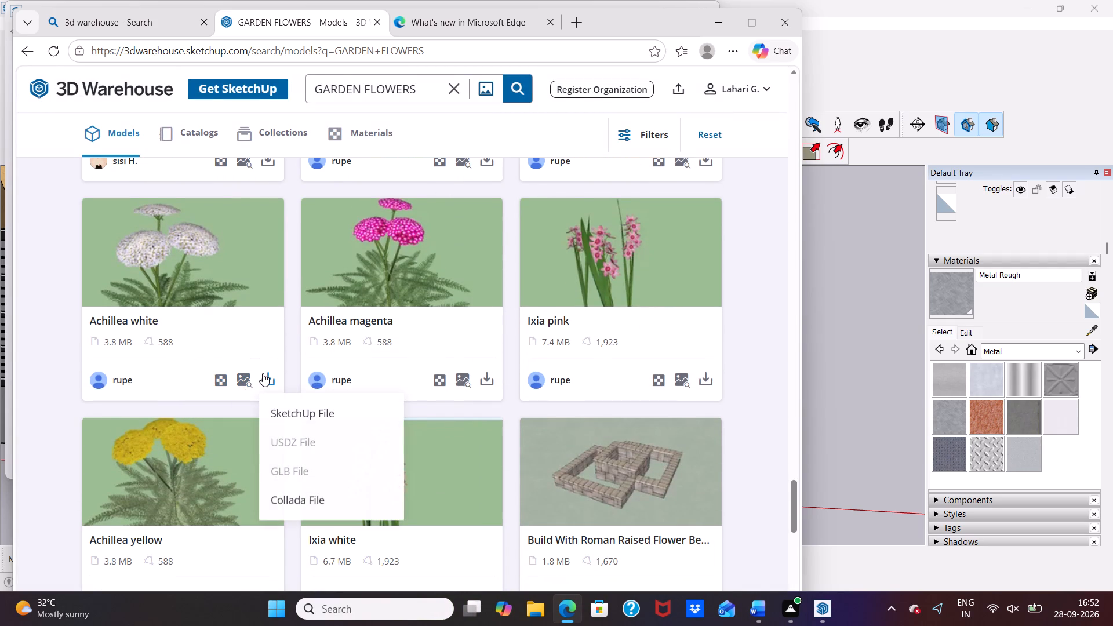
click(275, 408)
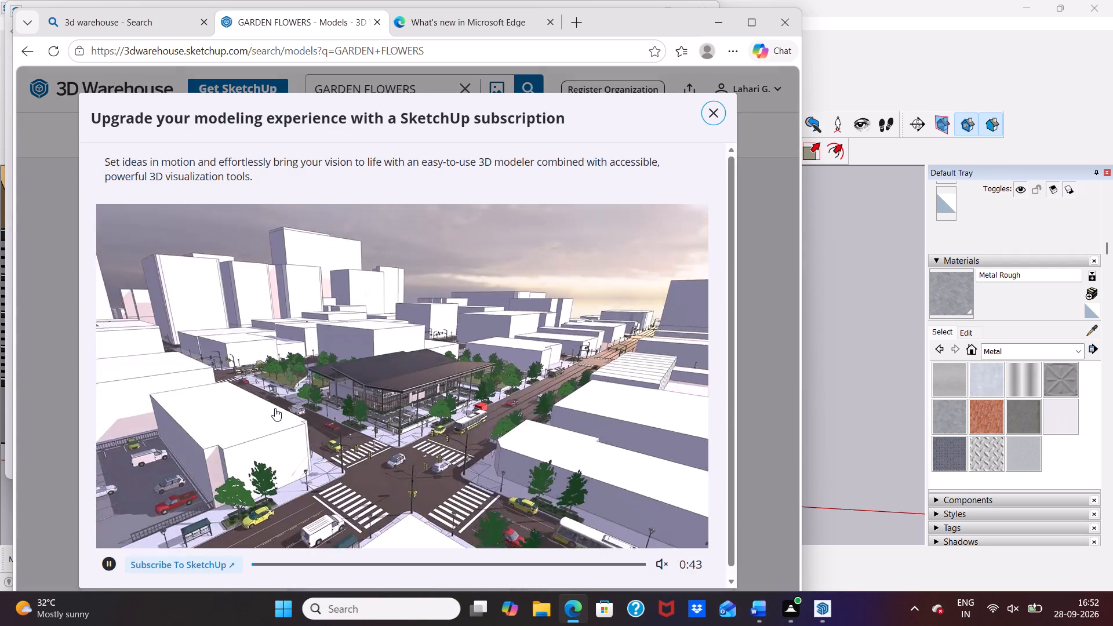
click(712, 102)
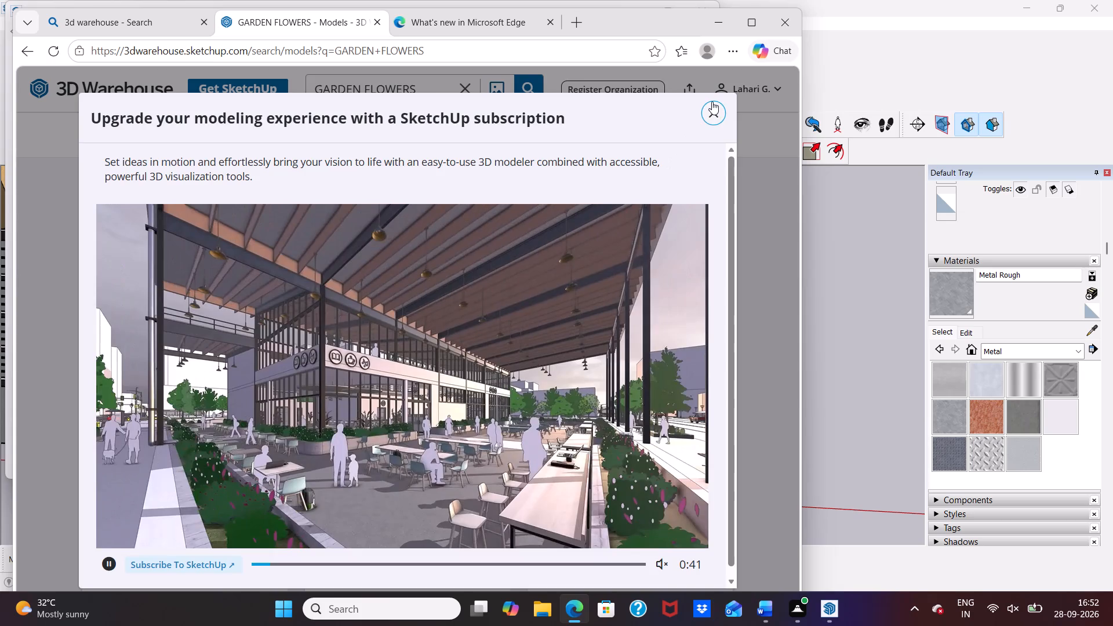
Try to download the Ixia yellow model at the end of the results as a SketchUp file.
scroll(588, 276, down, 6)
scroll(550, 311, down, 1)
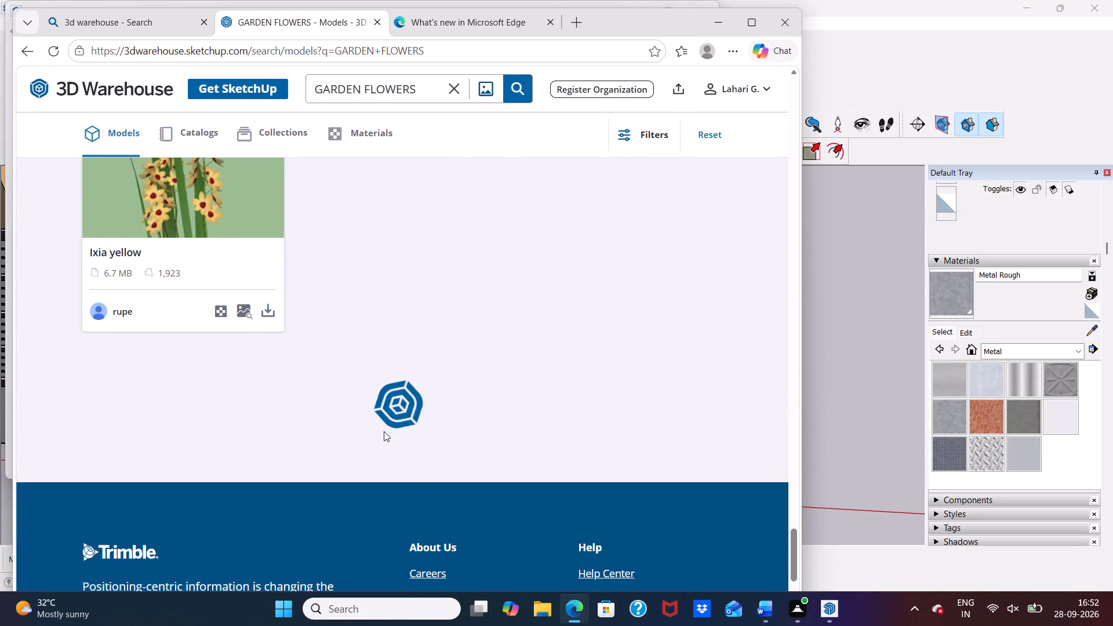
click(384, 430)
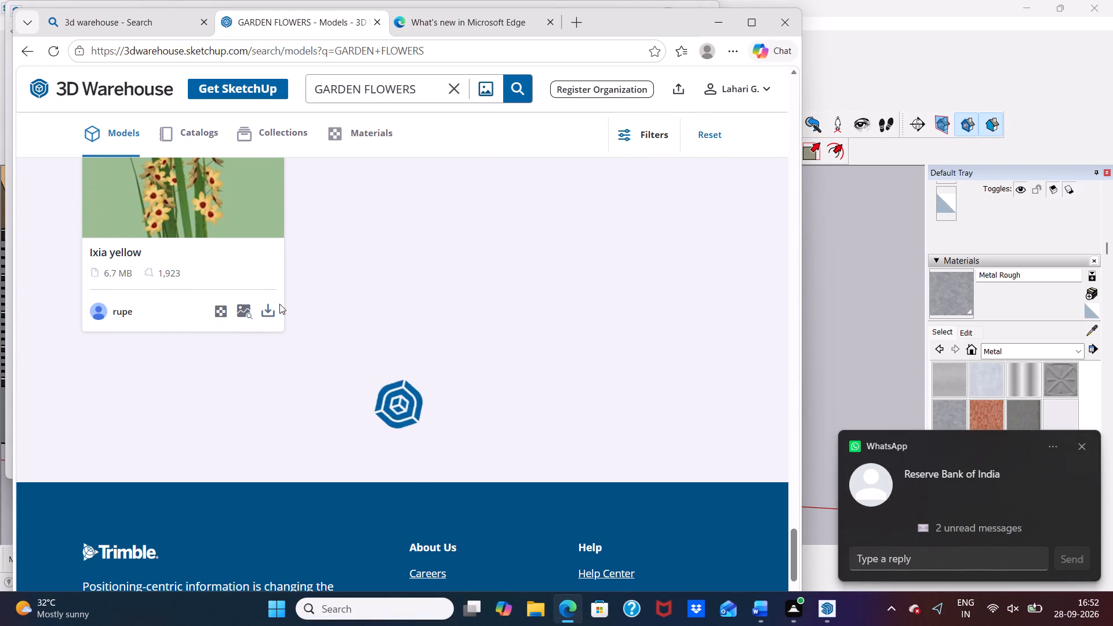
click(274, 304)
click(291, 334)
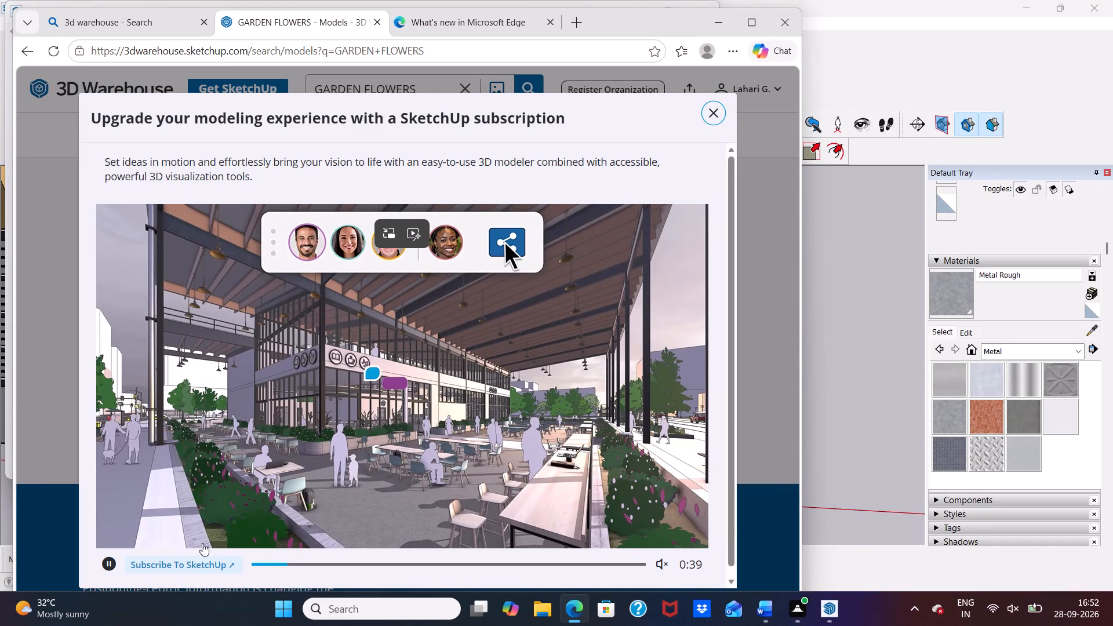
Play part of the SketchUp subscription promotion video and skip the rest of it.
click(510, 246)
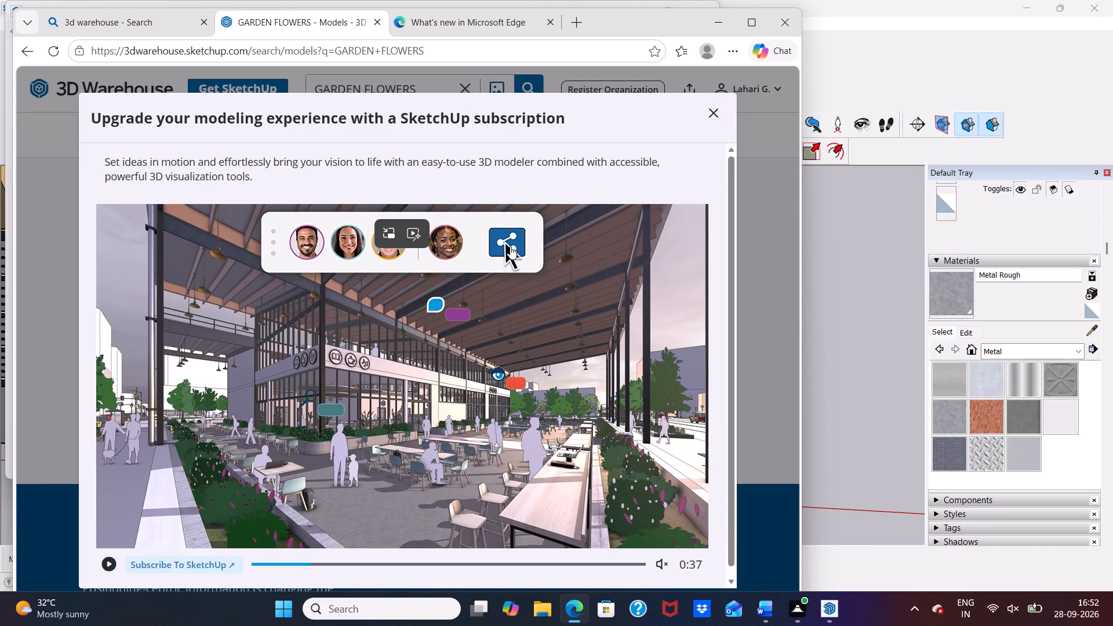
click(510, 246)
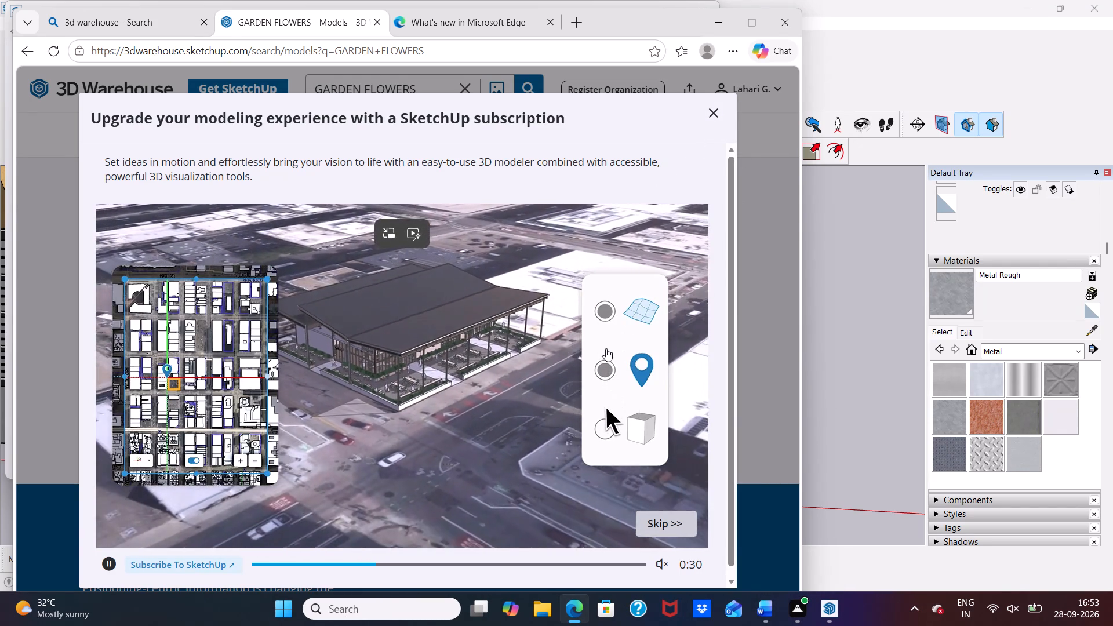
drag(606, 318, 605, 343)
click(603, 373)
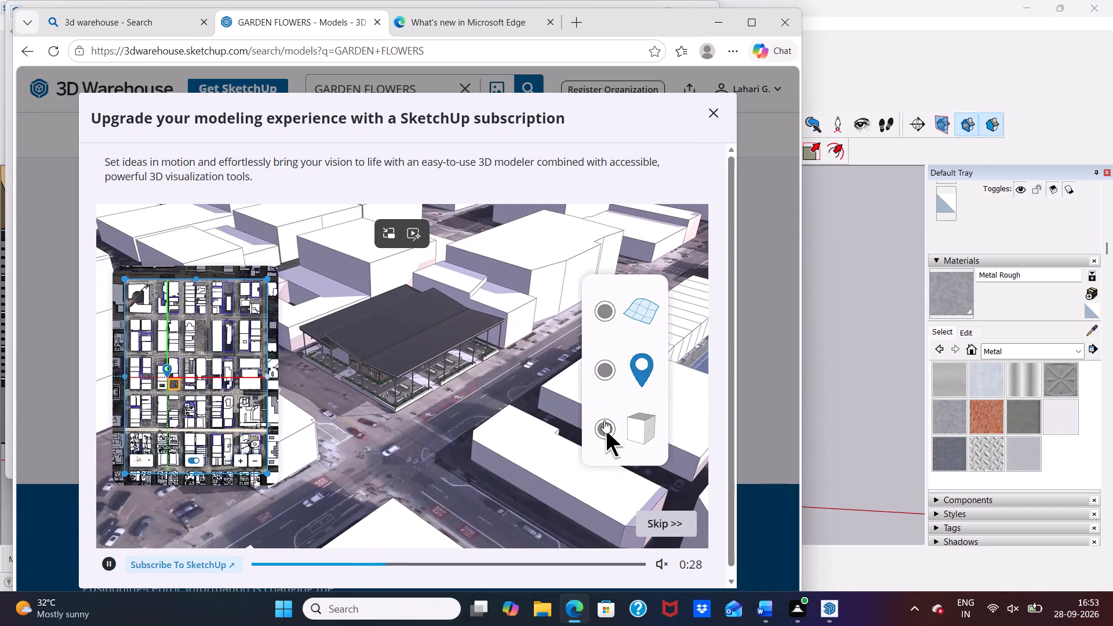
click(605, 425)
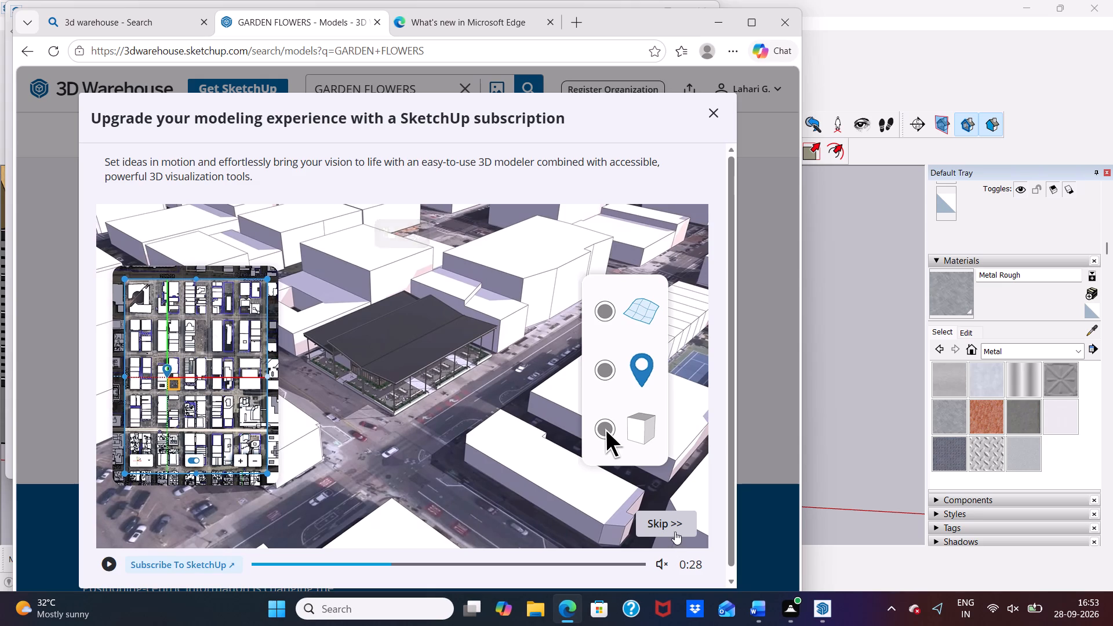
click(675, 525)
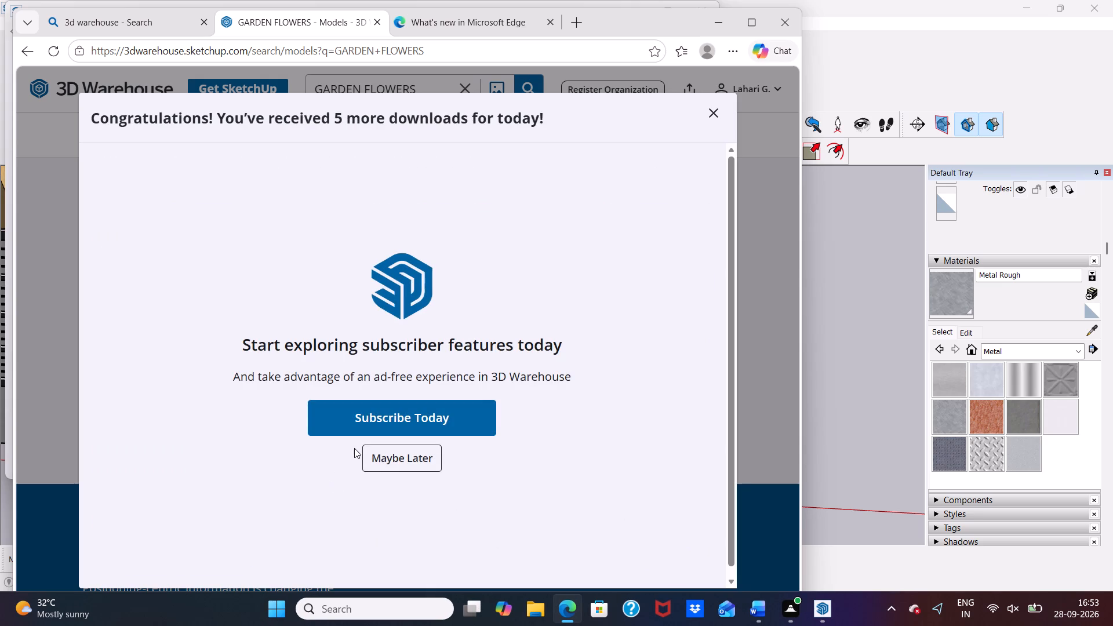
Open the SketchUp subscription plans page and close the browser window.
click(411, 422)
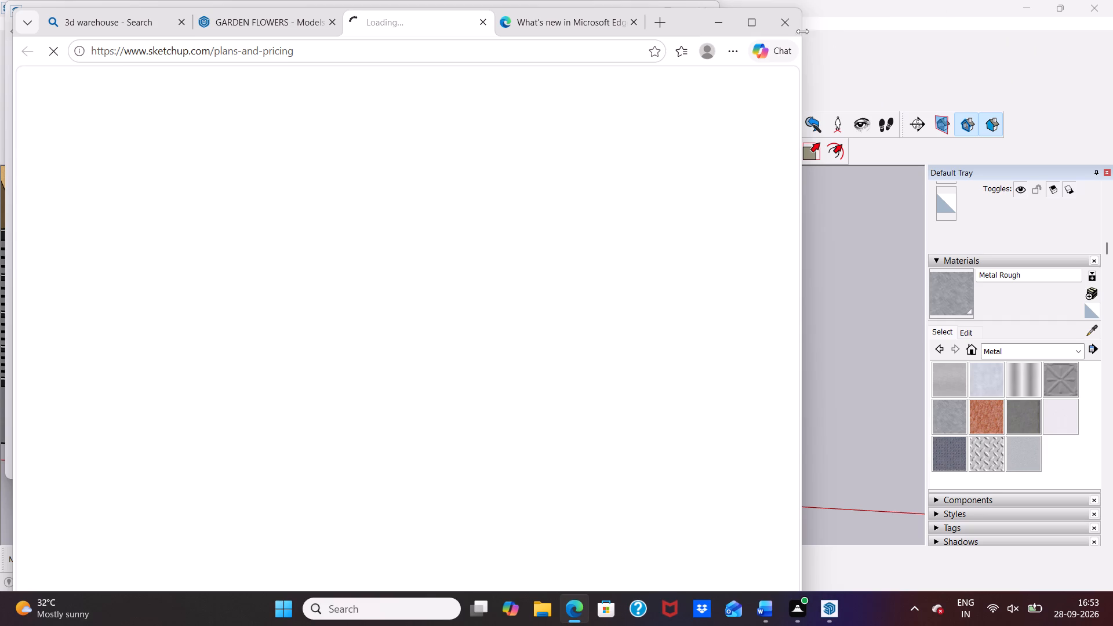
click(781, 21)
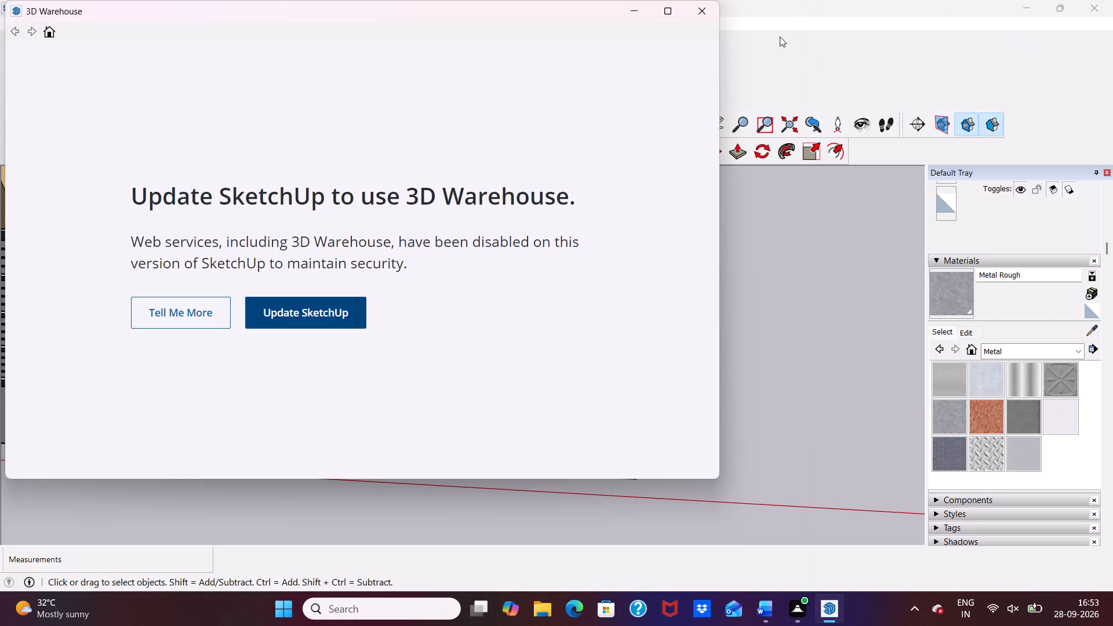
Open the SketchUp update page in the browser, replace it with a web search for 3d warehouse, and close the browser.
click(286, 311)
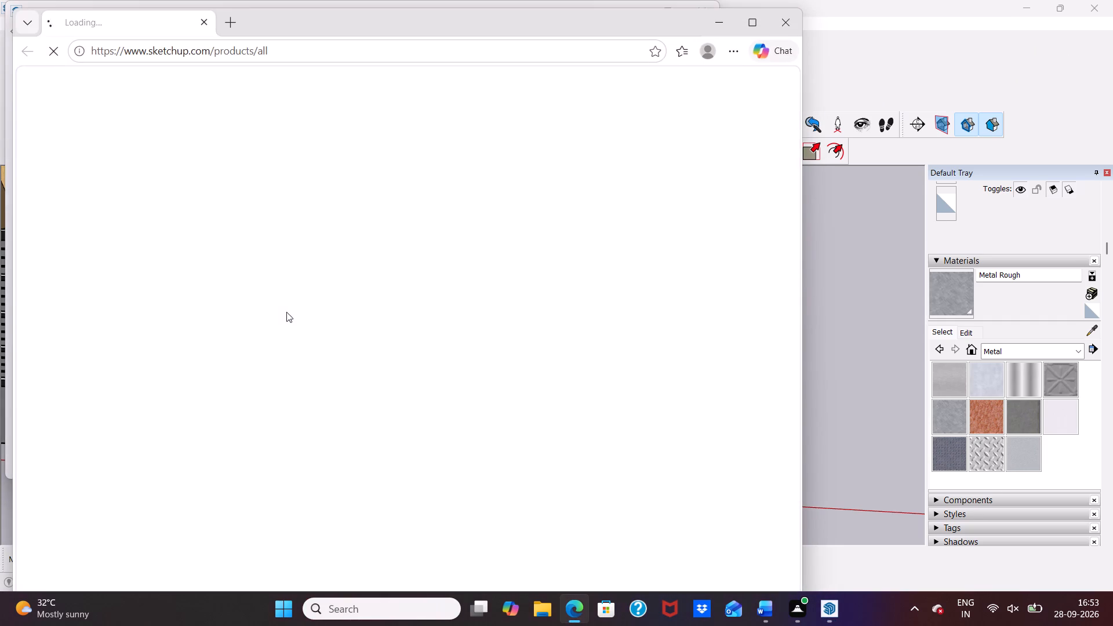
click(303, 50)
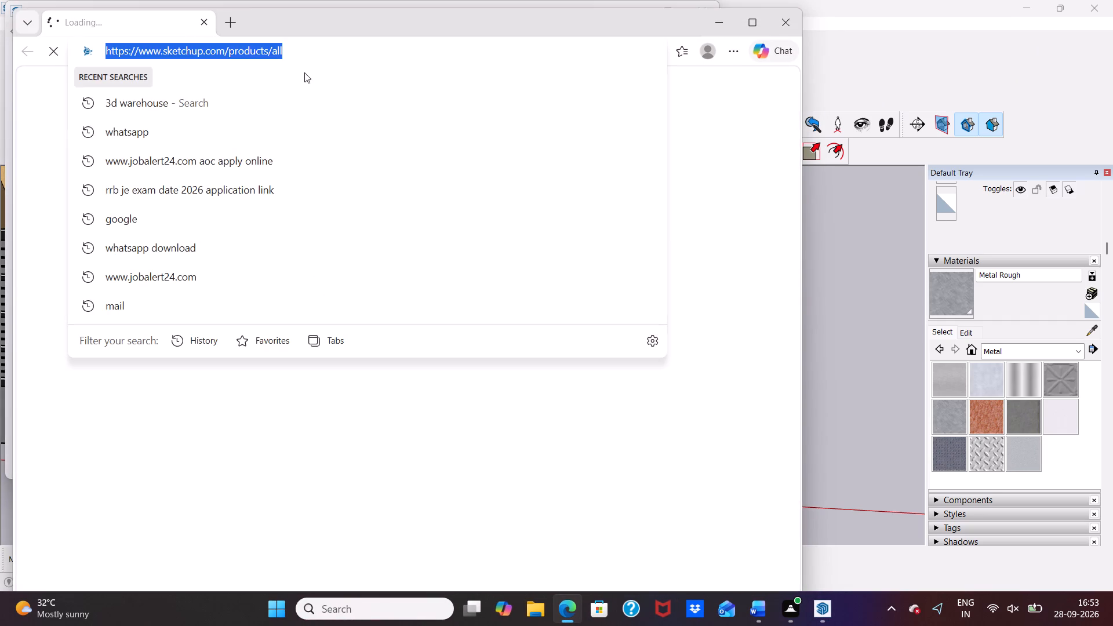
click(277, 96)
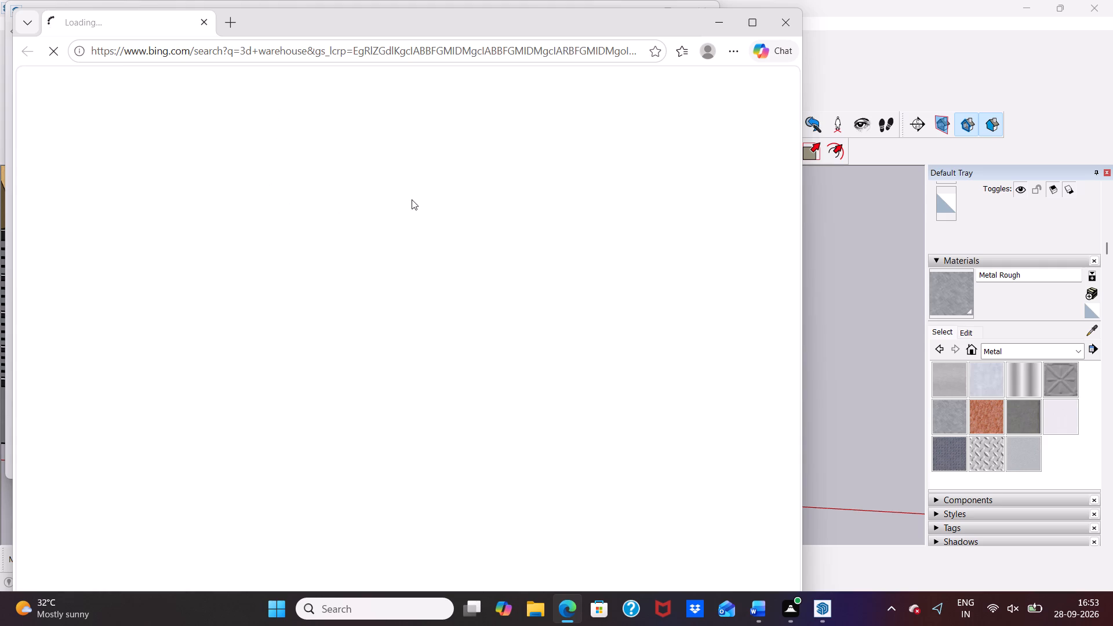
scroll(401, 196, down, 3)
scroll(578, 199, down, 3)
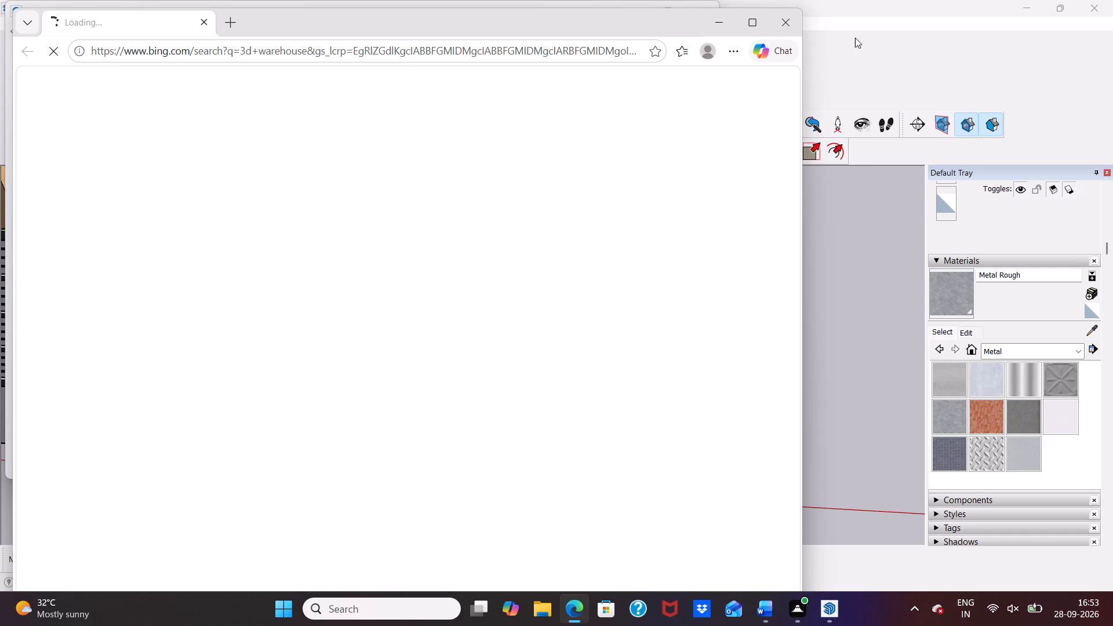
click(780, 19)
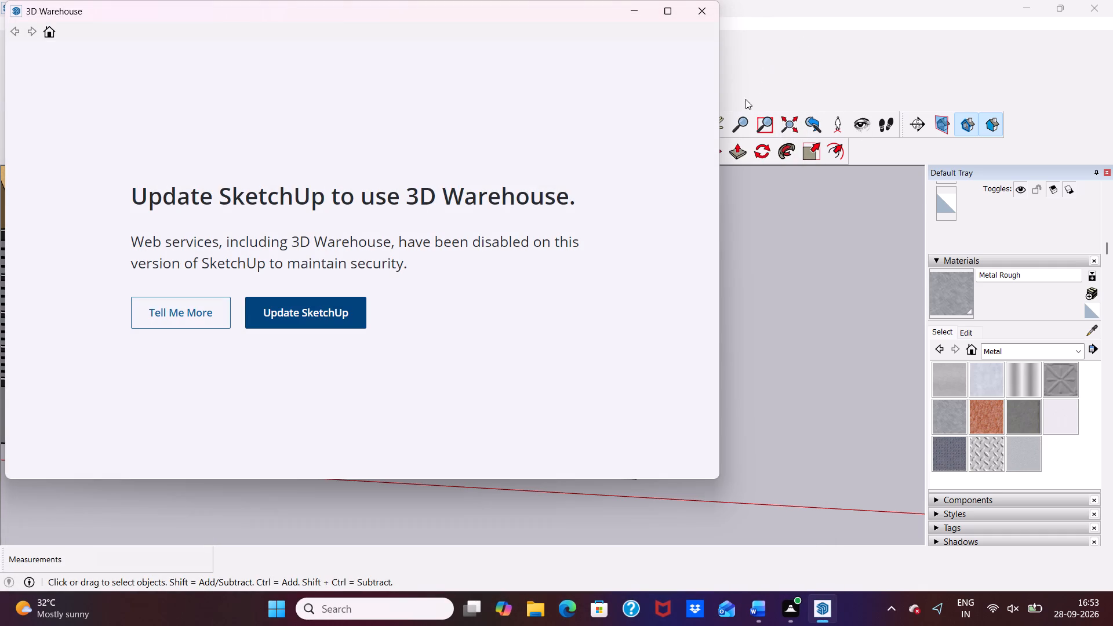
Close the 3D Warehouse window to return to the house model in SketchUp.
click(699, 13)
scroll(483, 274, down, 2)
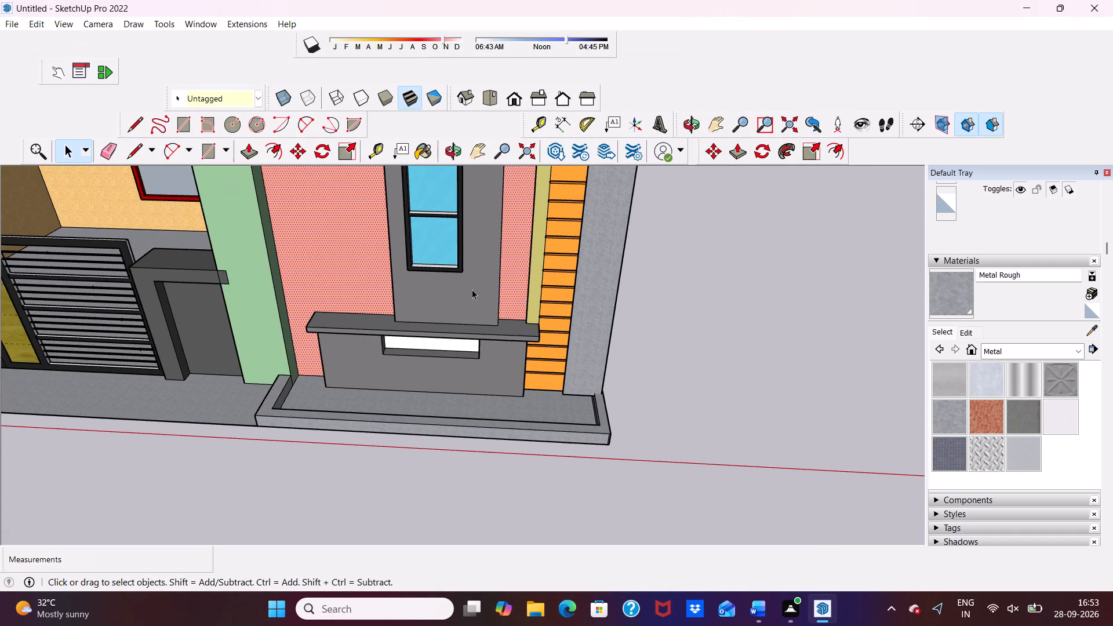
Clear the wall selection and examine the house front from the base kerb out to the gate and lower facade.
scroll(468, 291, down, 1)
middle_drag(468, 289, 461, 203)
click(656, 277)
scroll(383, 281, up, 1)
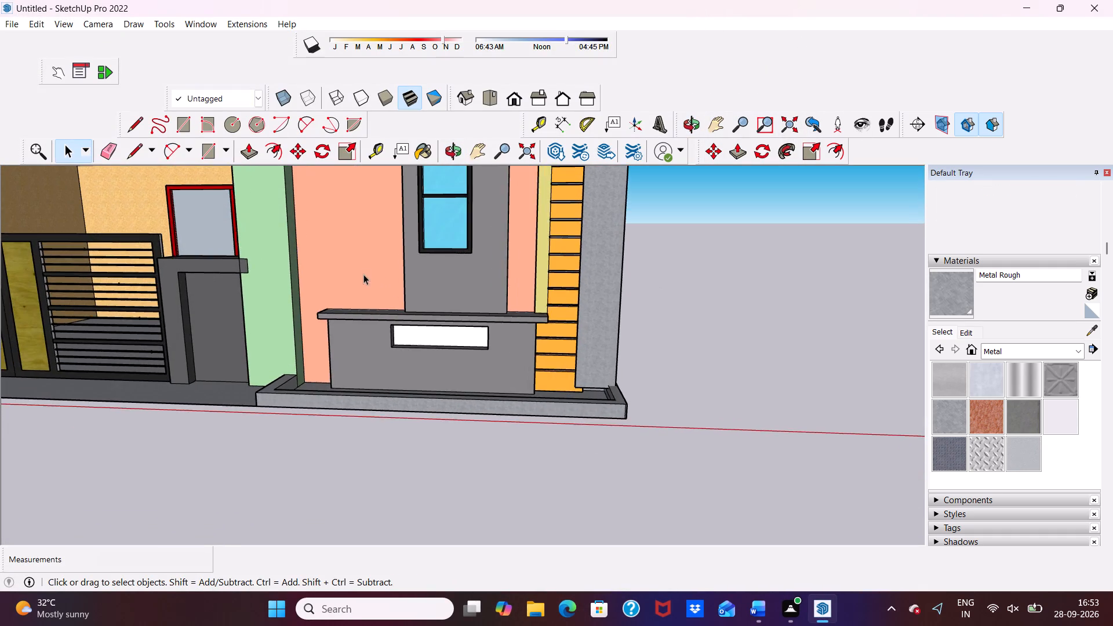
scroll(363, 274, down, 10)
scroll(341, 322, up, 1)
scroll(336, 331, down, 1)
middle_drag(336, 330, 415, 296)
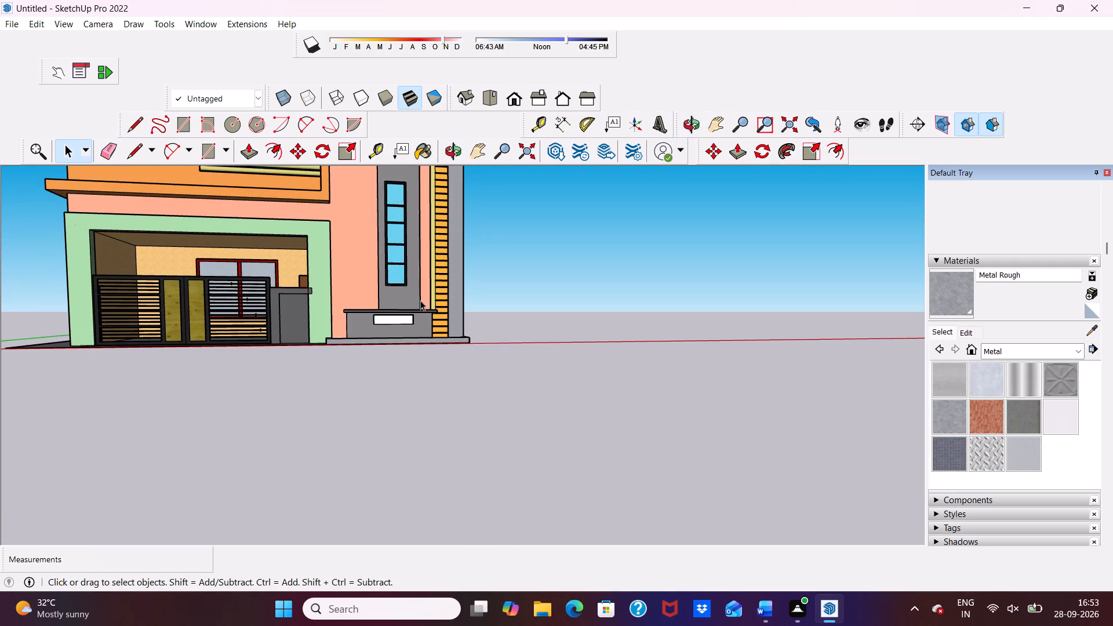
Save the house model as a SketchUp file named 088 in the Documents folder.
key(ctrl+s)
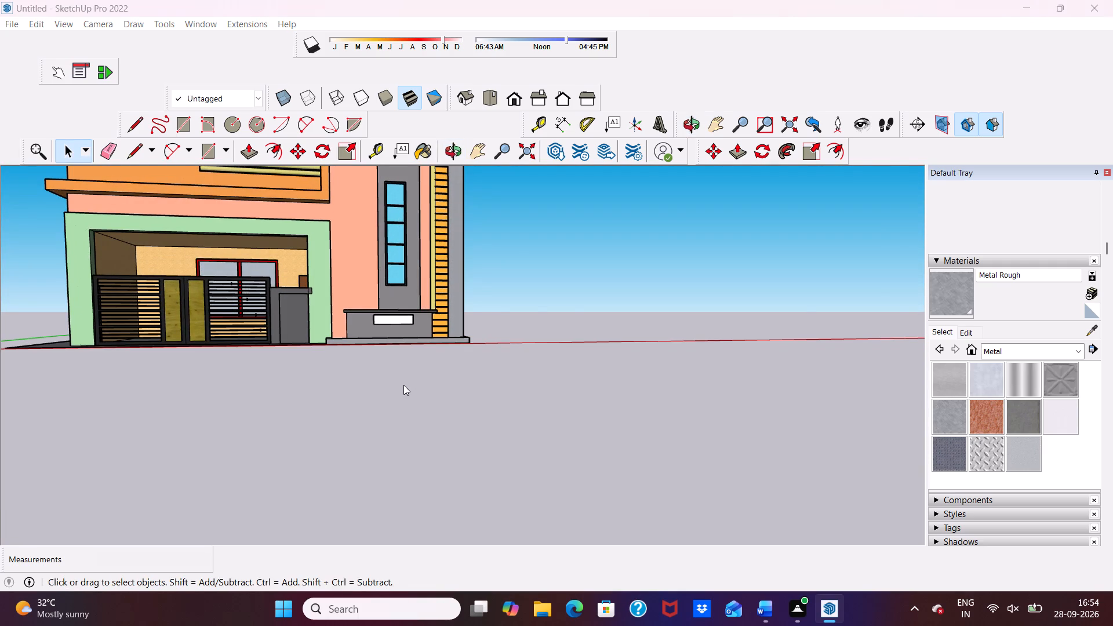
click(480, 338)
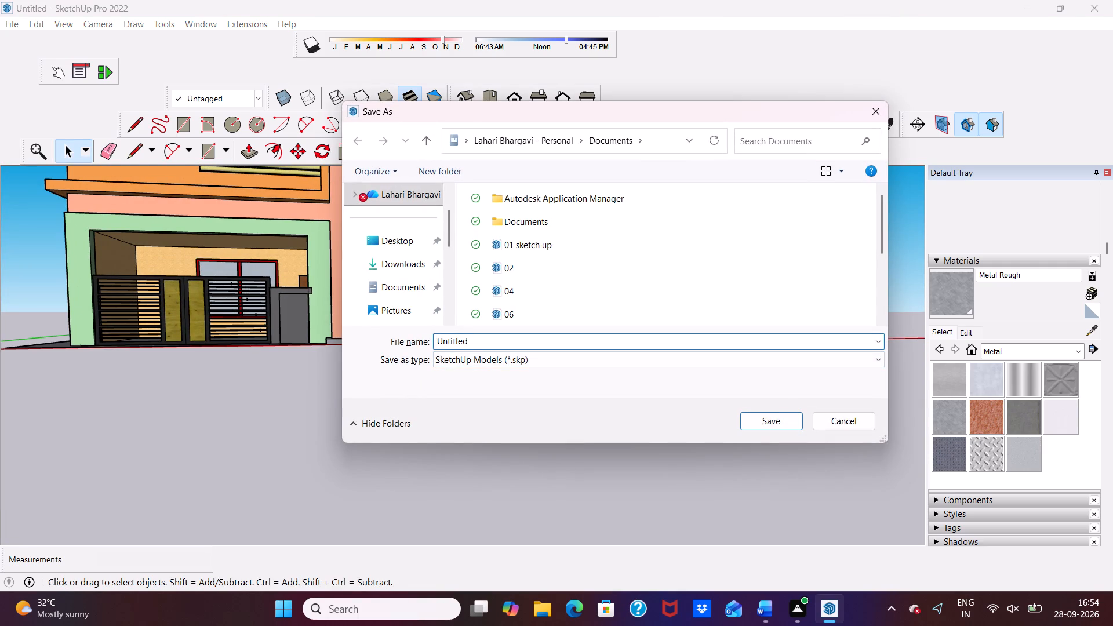
key(BackSpace)
key(BackSpace)
key(BackSpace)
key(BackSpace)
key(BackSpace)
key(BackSpace)
key(BackSpace)
key(BackSpace)
key(BackSpace)
key(BackSpace)
key(BackSpace)
key(BackSpace)
key(BackSpace)
key(BackSpace)
key(BackSpace)
key(BackSpace)
key(BackSpace)
key(BackSpace)
key(BackSpace)
key(BackSpace)
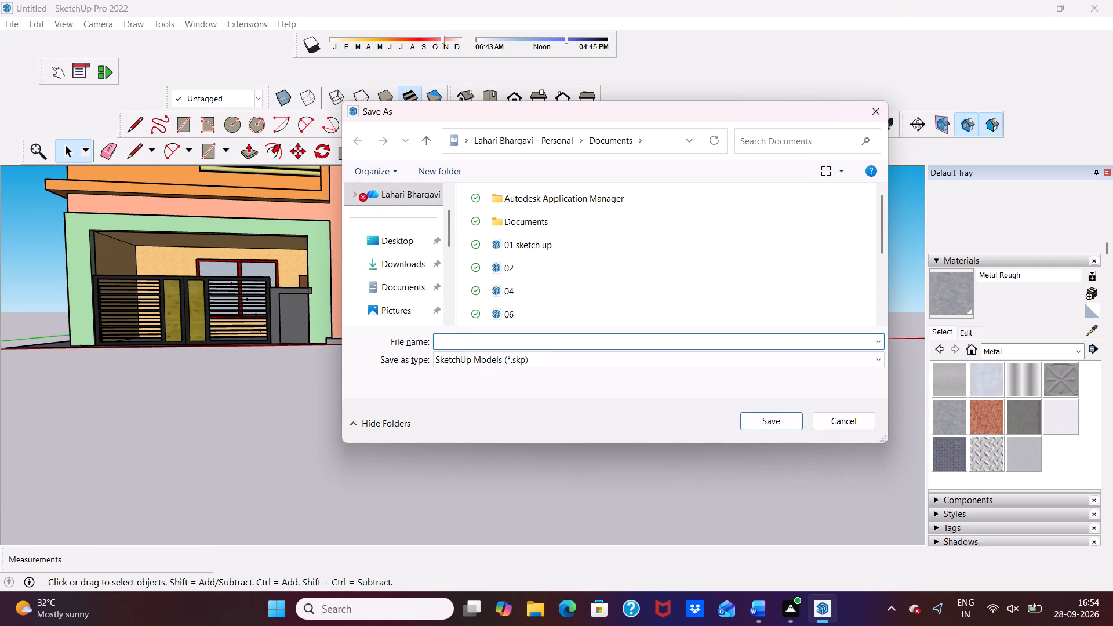
text(088)
key(BackSpace)
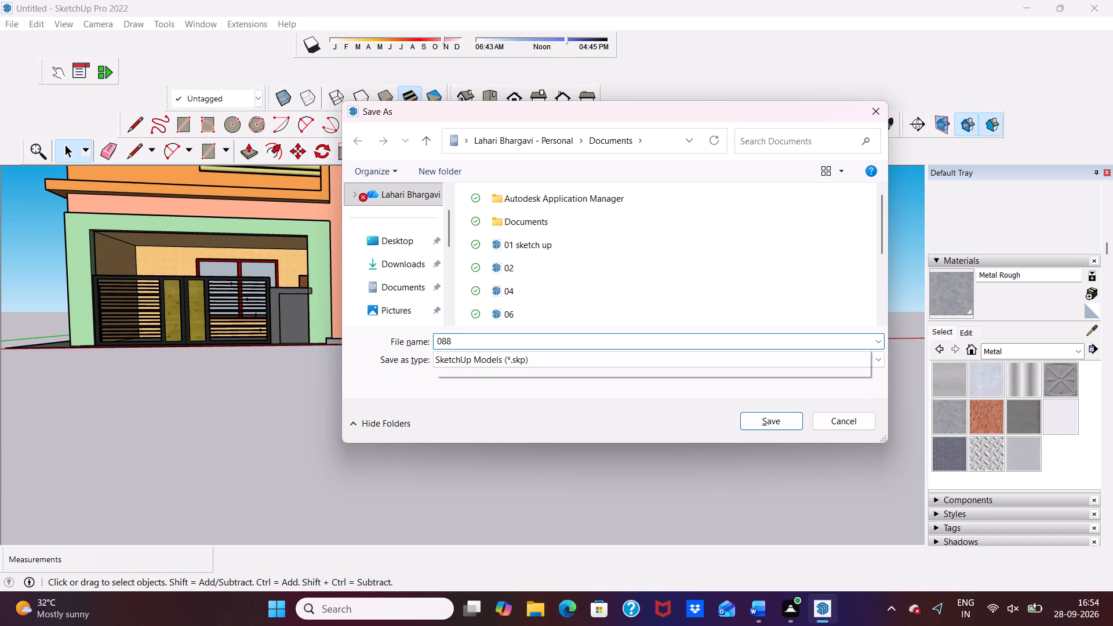
key(8)
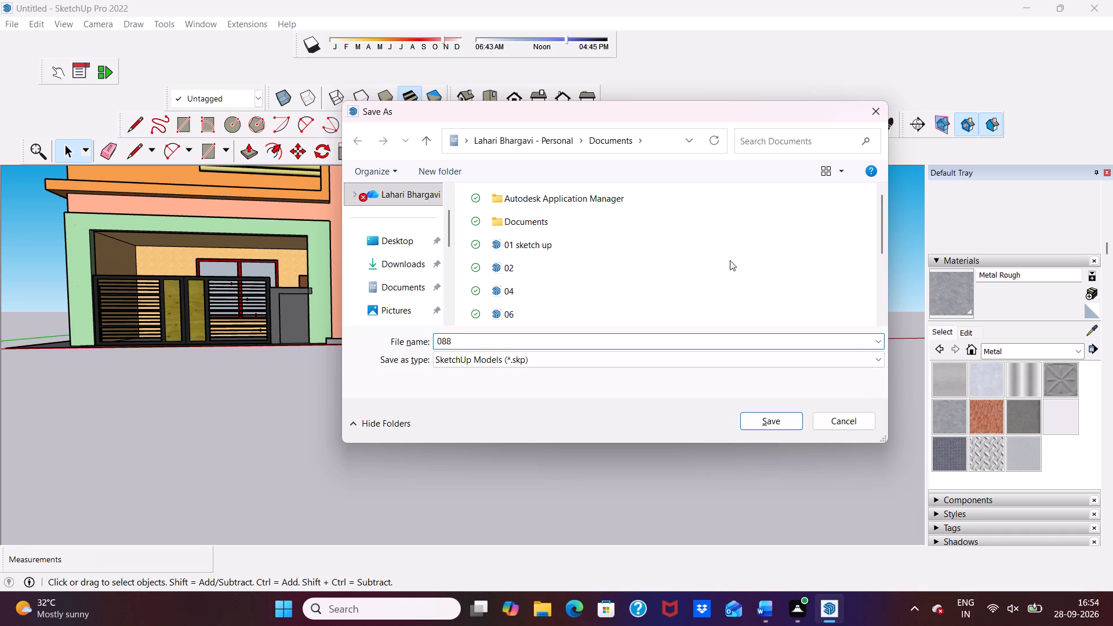
click(774, 421)
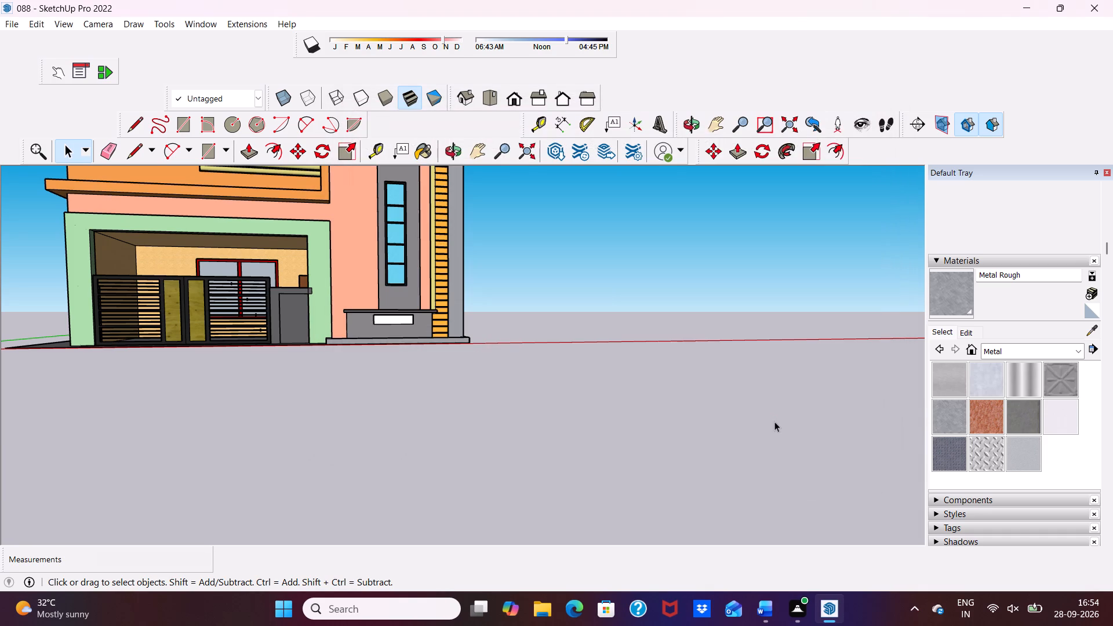
Export the current view as a 2D JPEG image named 088 PDF to the Downloads folder.
click(16, 26)
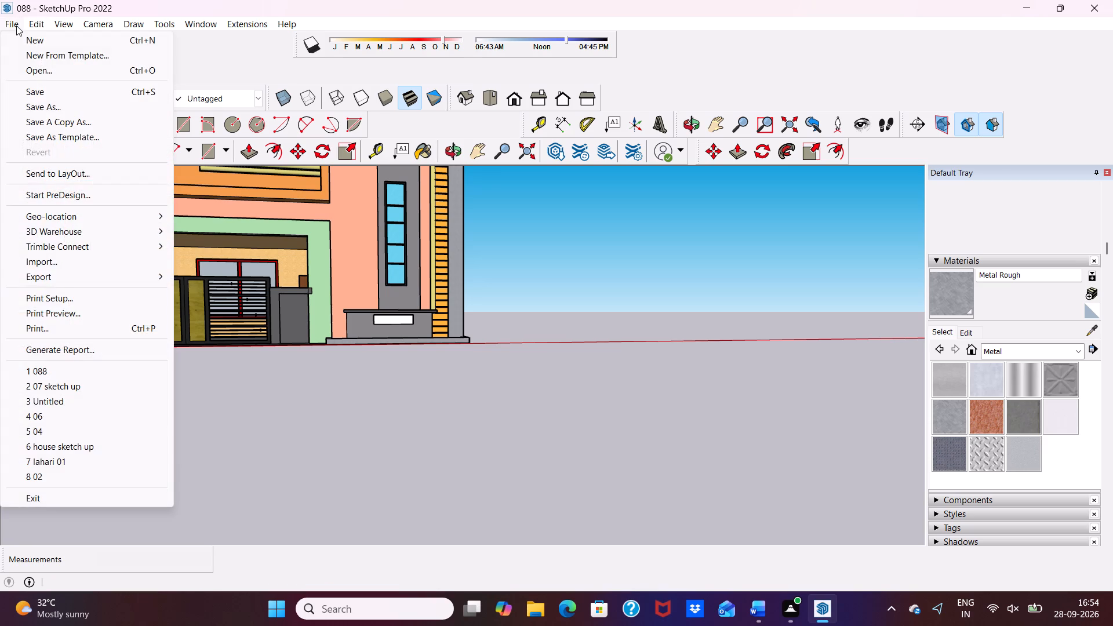
drag(62, 277, 81, 275)
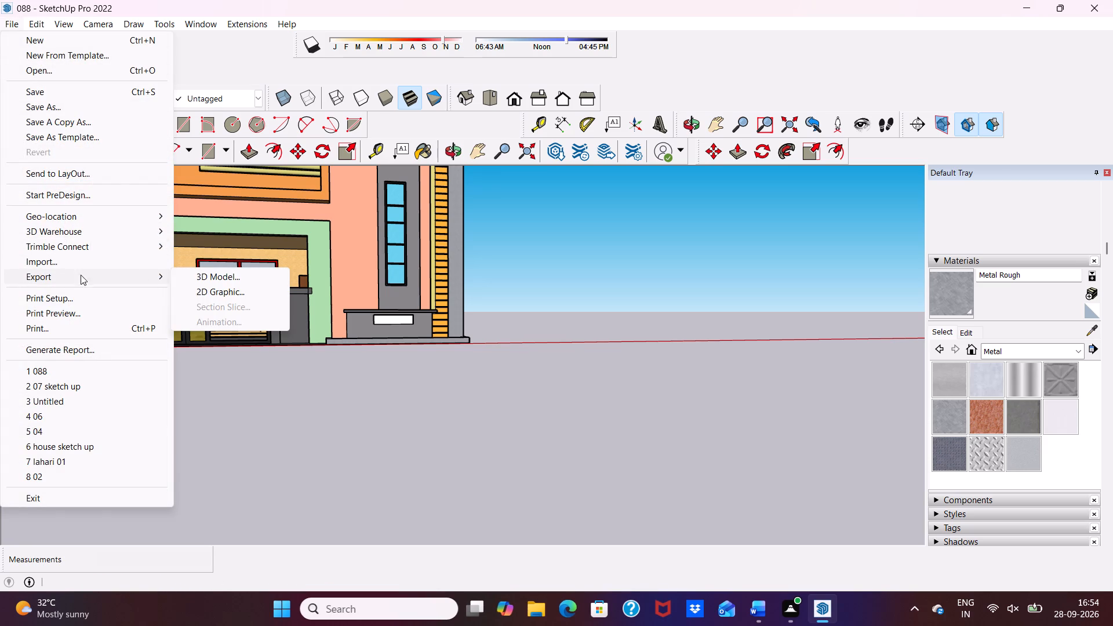
drag(81, 275, 202, 291)
click(202, 291)
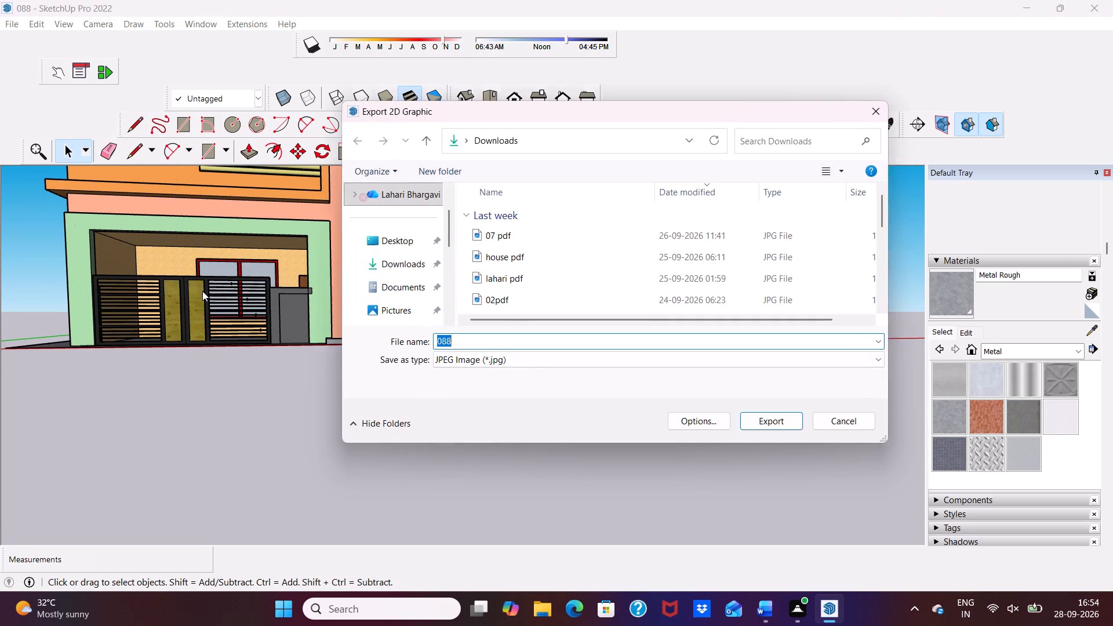
key(space)
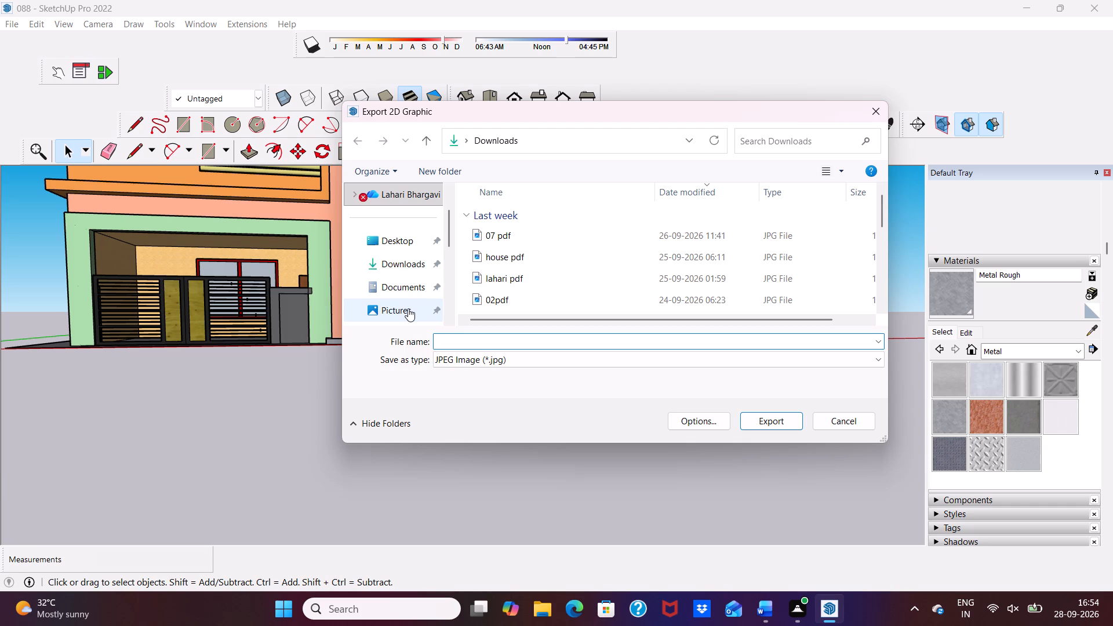
text(088)
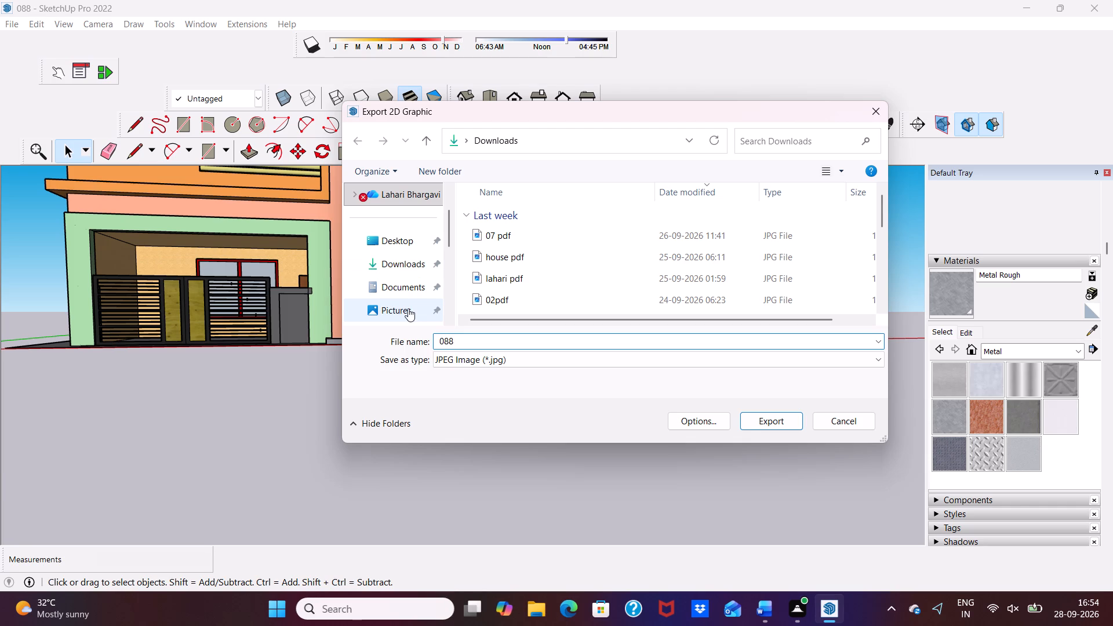
key(space)
text(PDF)
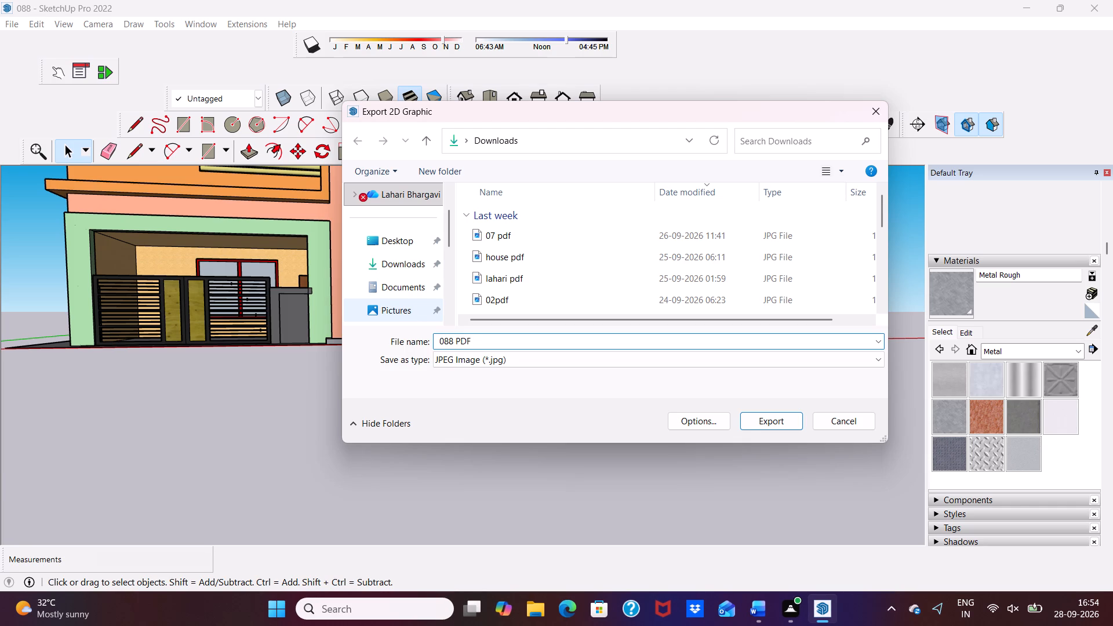
click(776, 420)
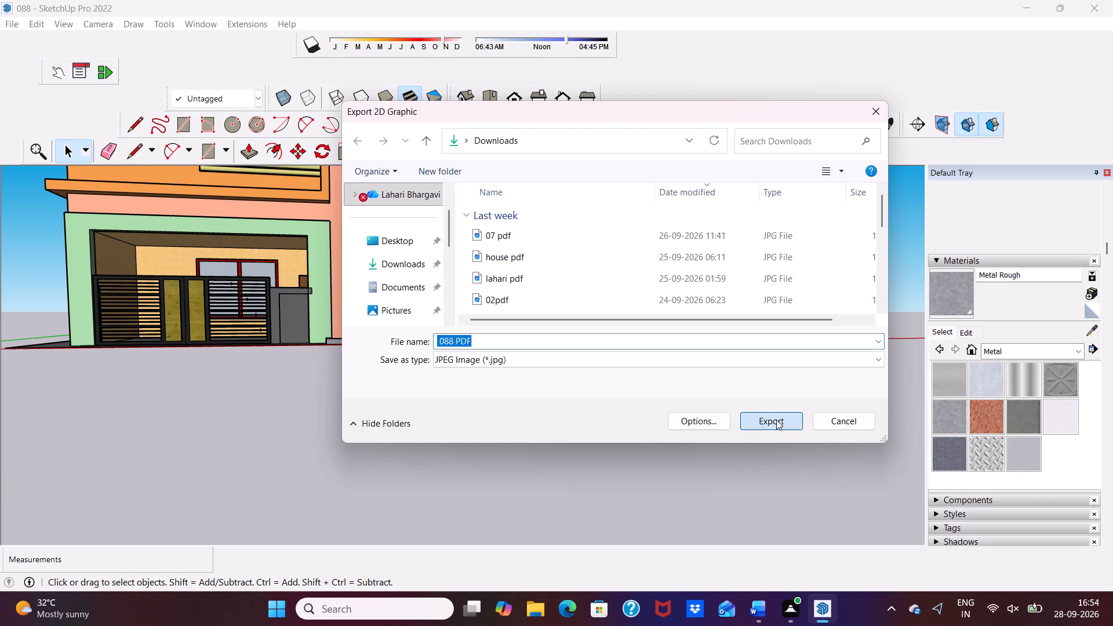